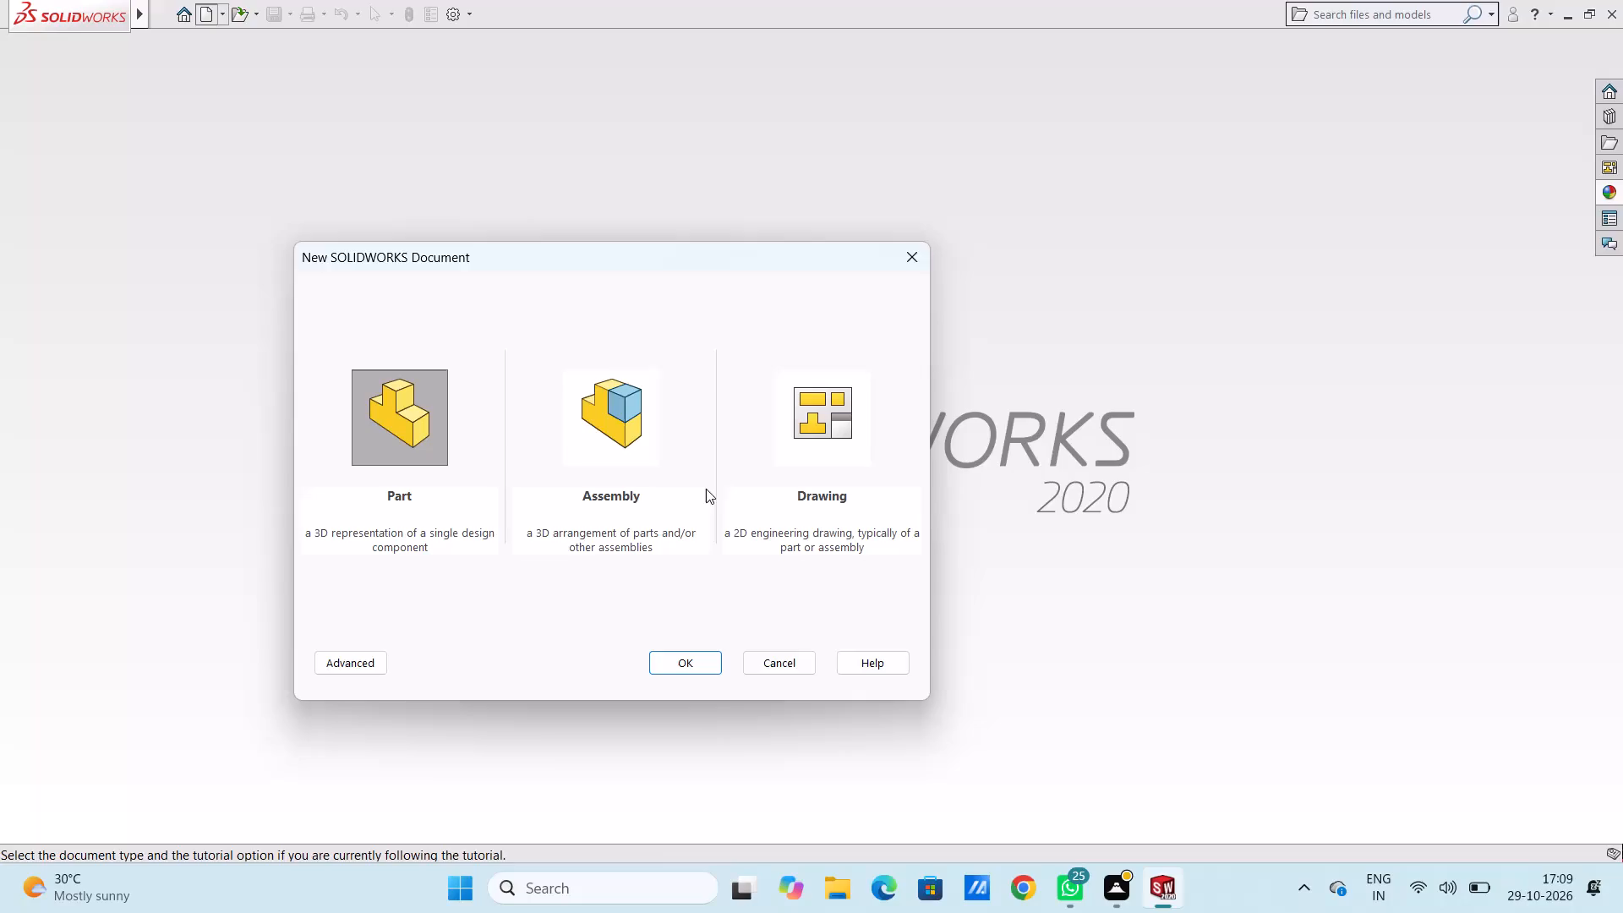
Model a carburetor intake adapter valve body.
Create a new part document.
{"action": "left_click", "coordinate": [701, 656]}
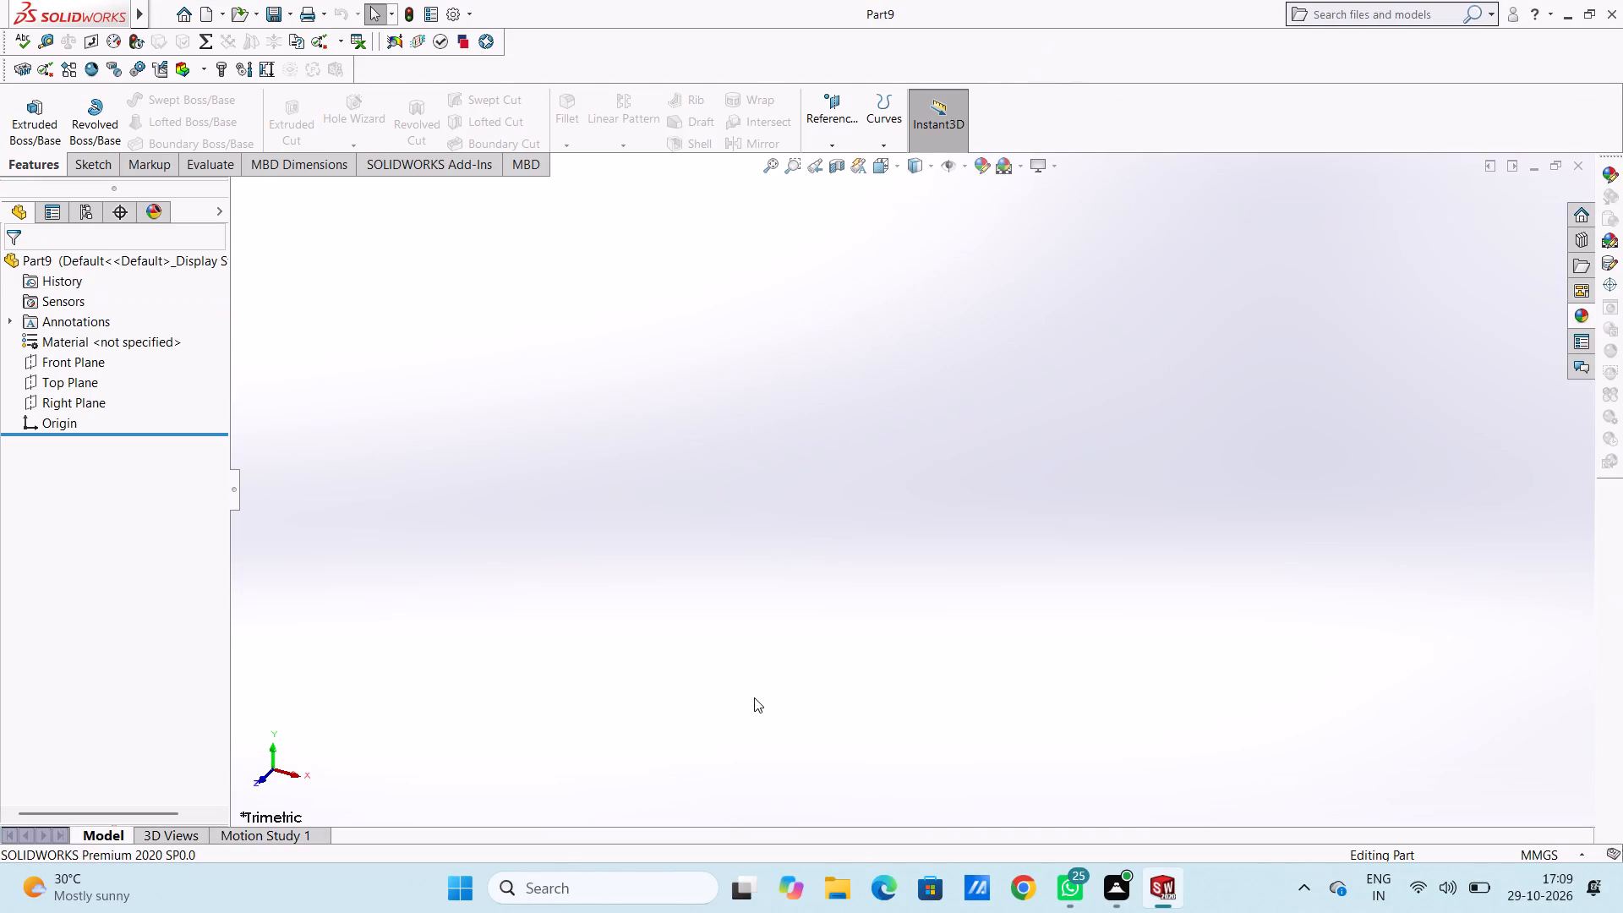
Start a sketch on the Top Plane.
{"action": "left_click", "coordinate": [52, 381]}
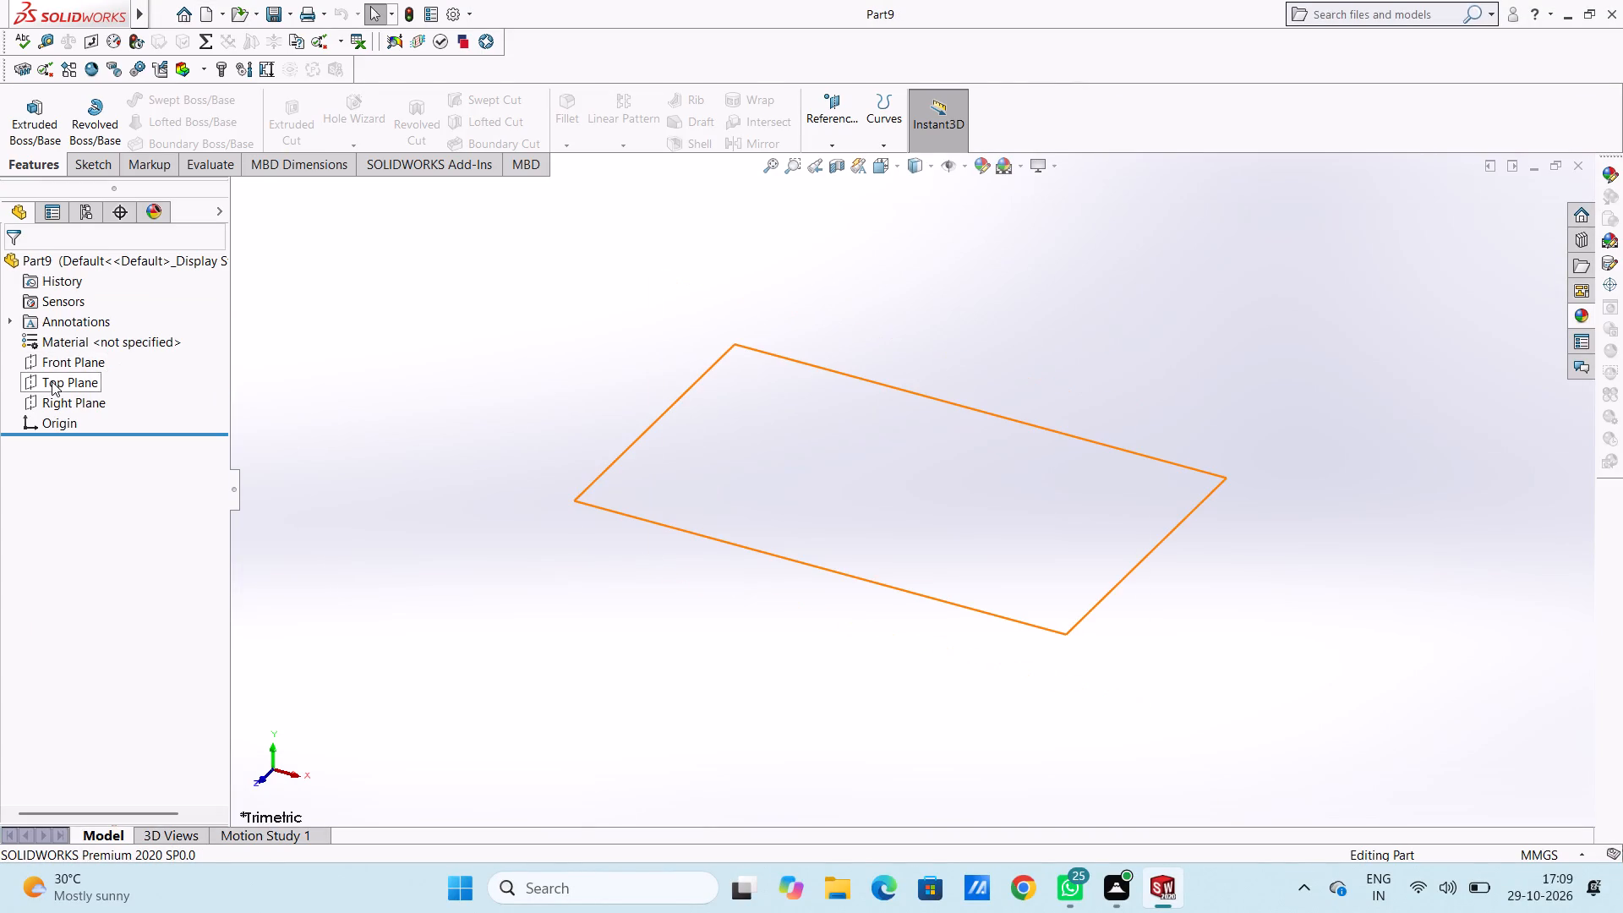
{"action": "left_click", "coordinate": [59, 354]}
{"action": "left_click", "coordinate": [522, 414]}
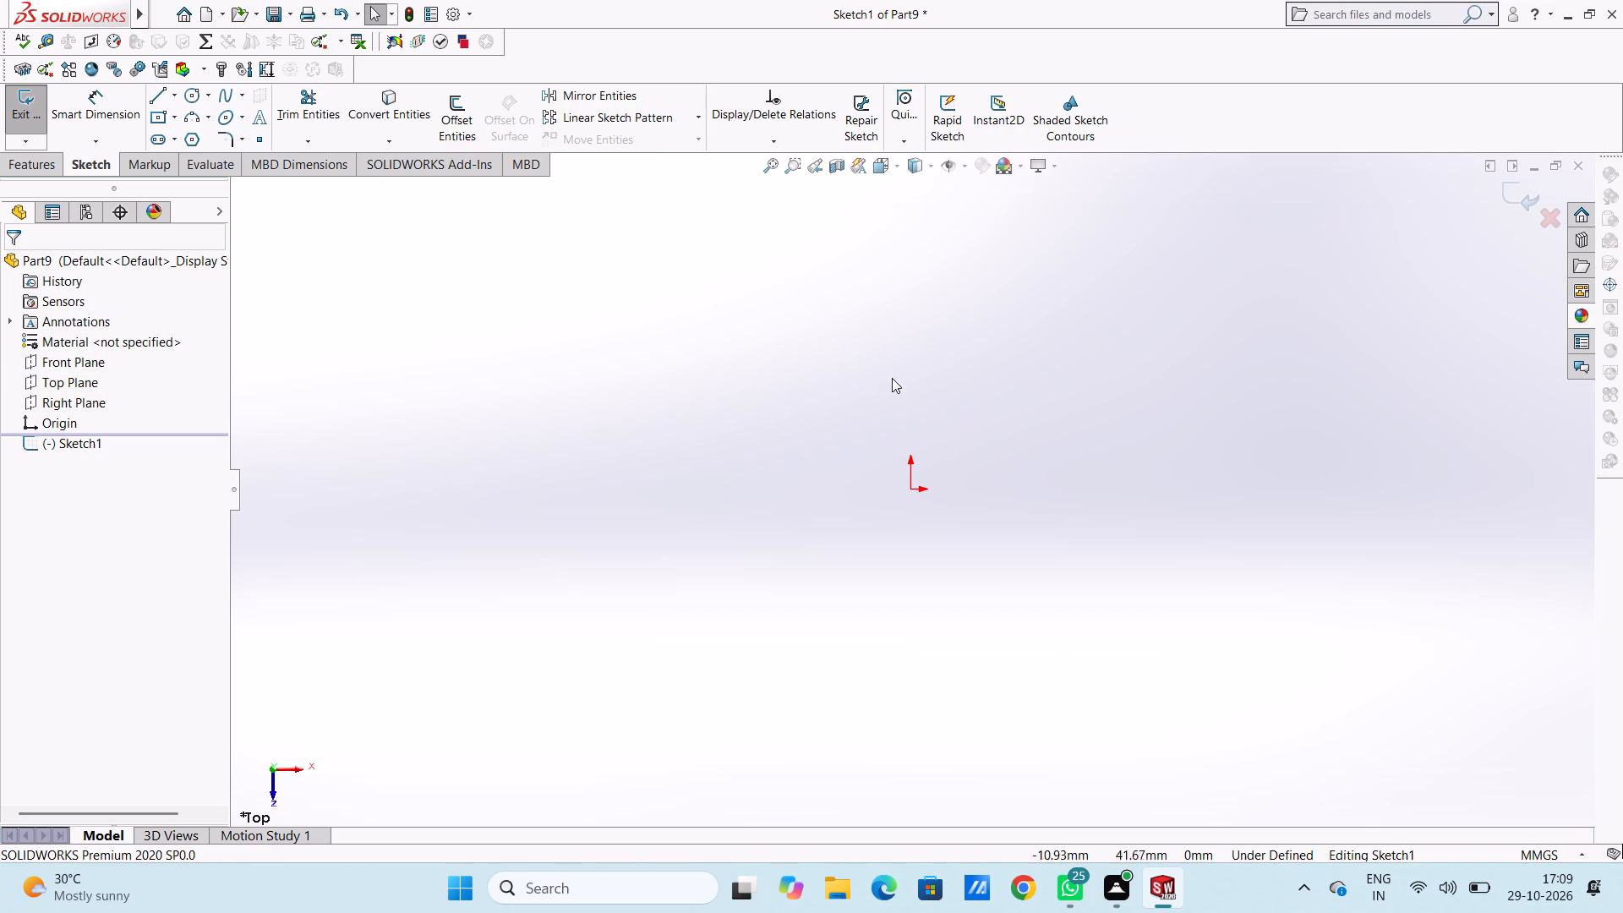
Sketch a circle centred on the origin with a radius of about 150 mm.
{"action": "scroll", "coordinate": [932, 429], "scroll_direction": "up", "scroll_amount": 5}
{"action": "left_click", "coordinate": [188, 101]}
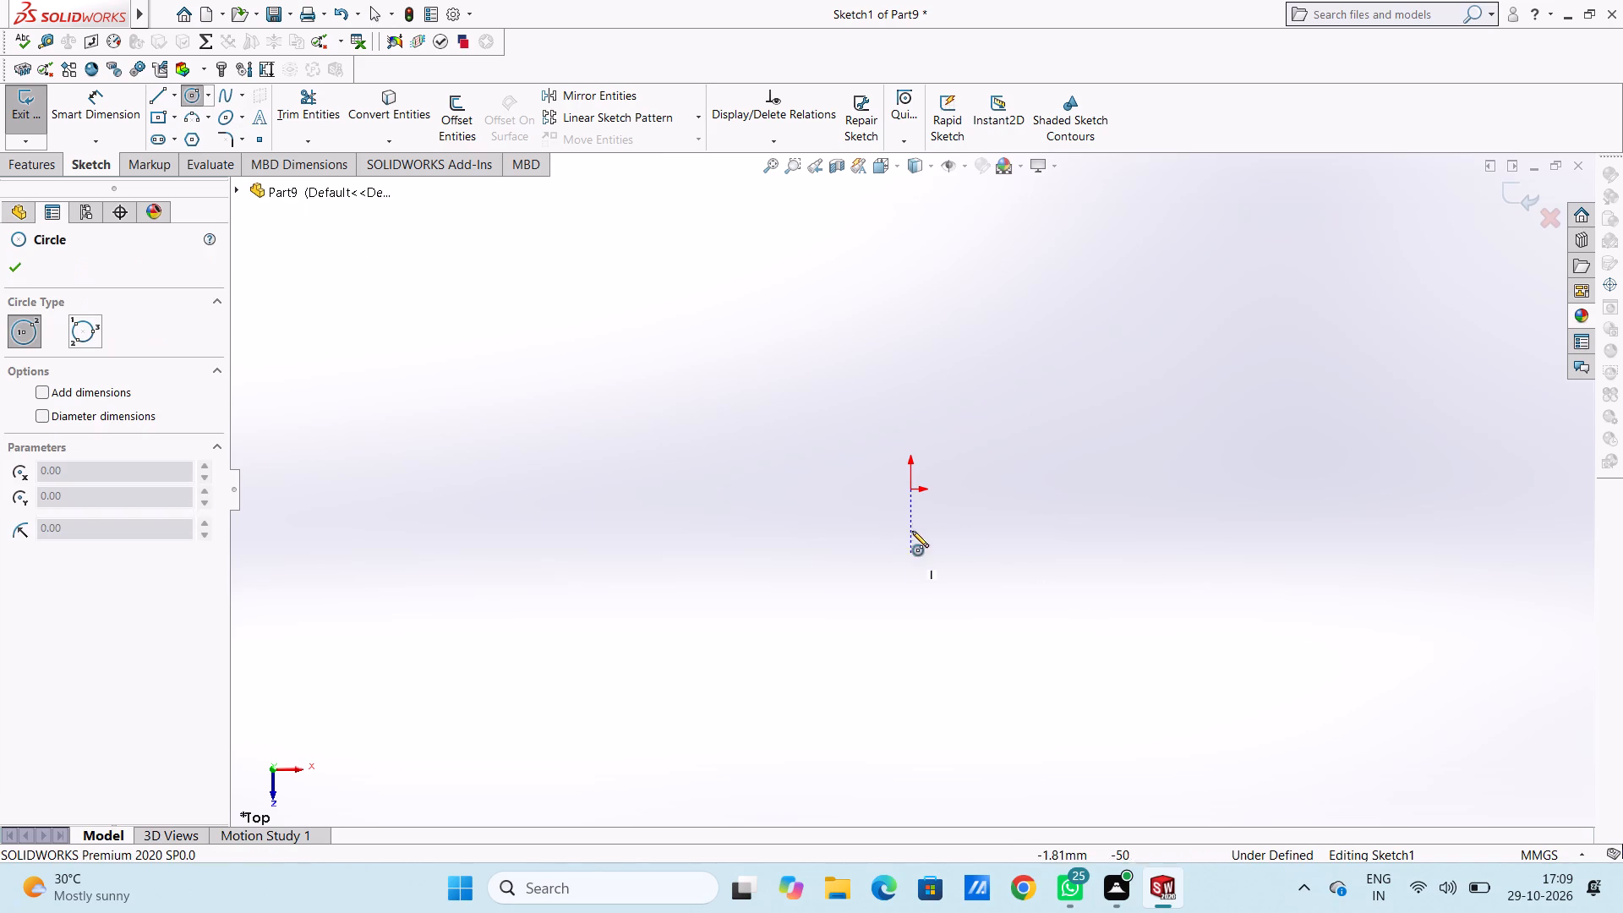
{"action": "left_click", "coordinate": [912, 491]}
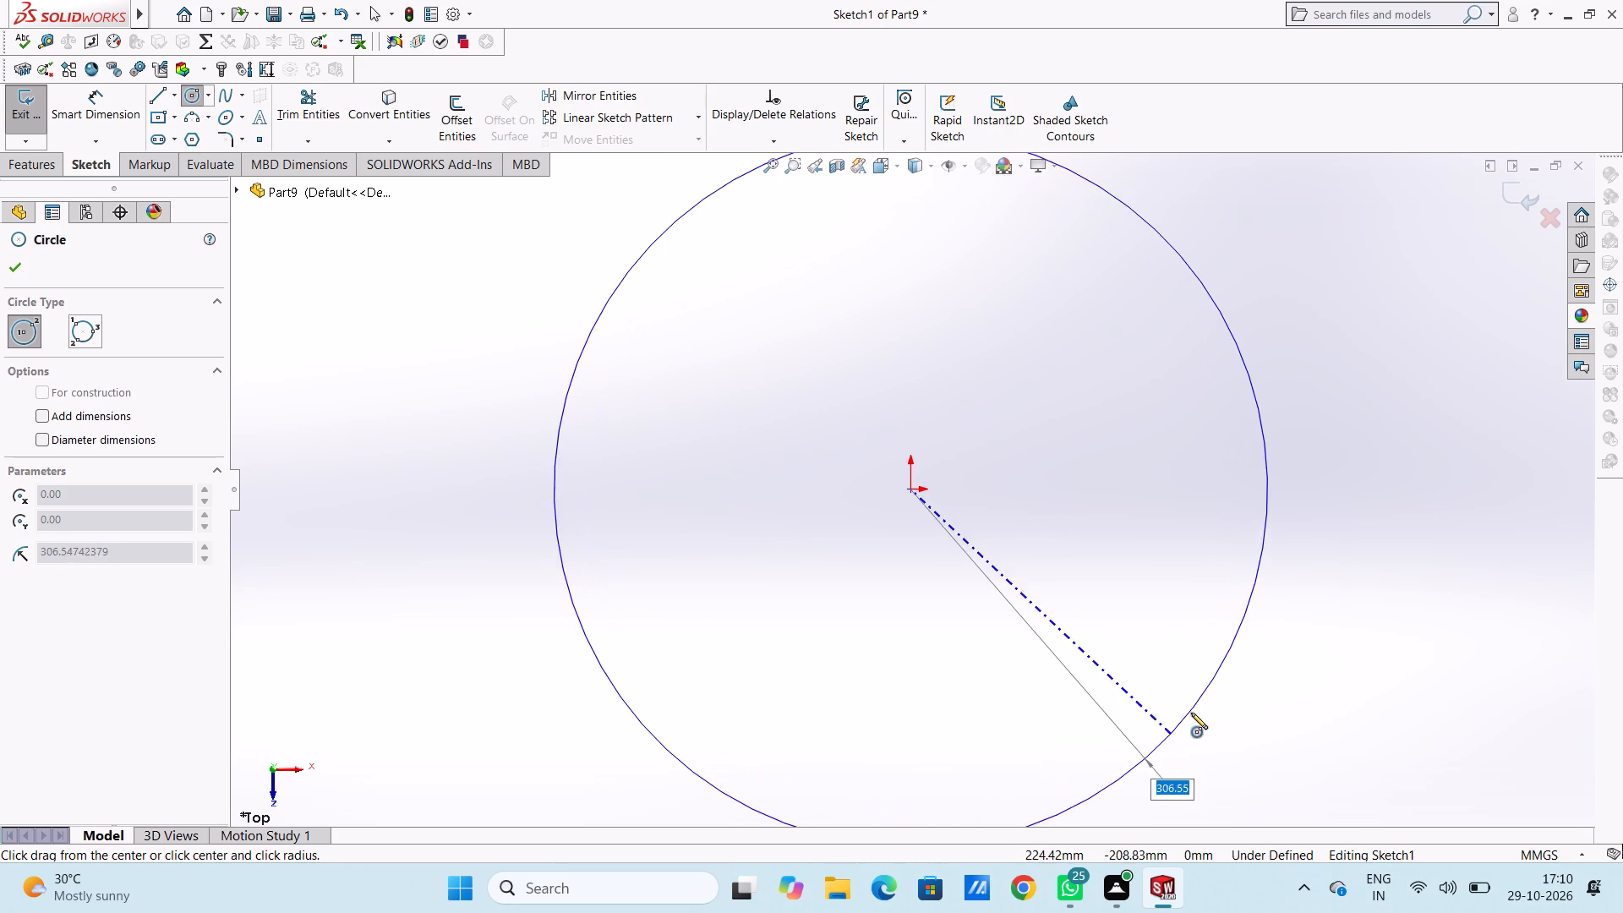
{"action": "left_click", "coordinate": [1086, 490]}
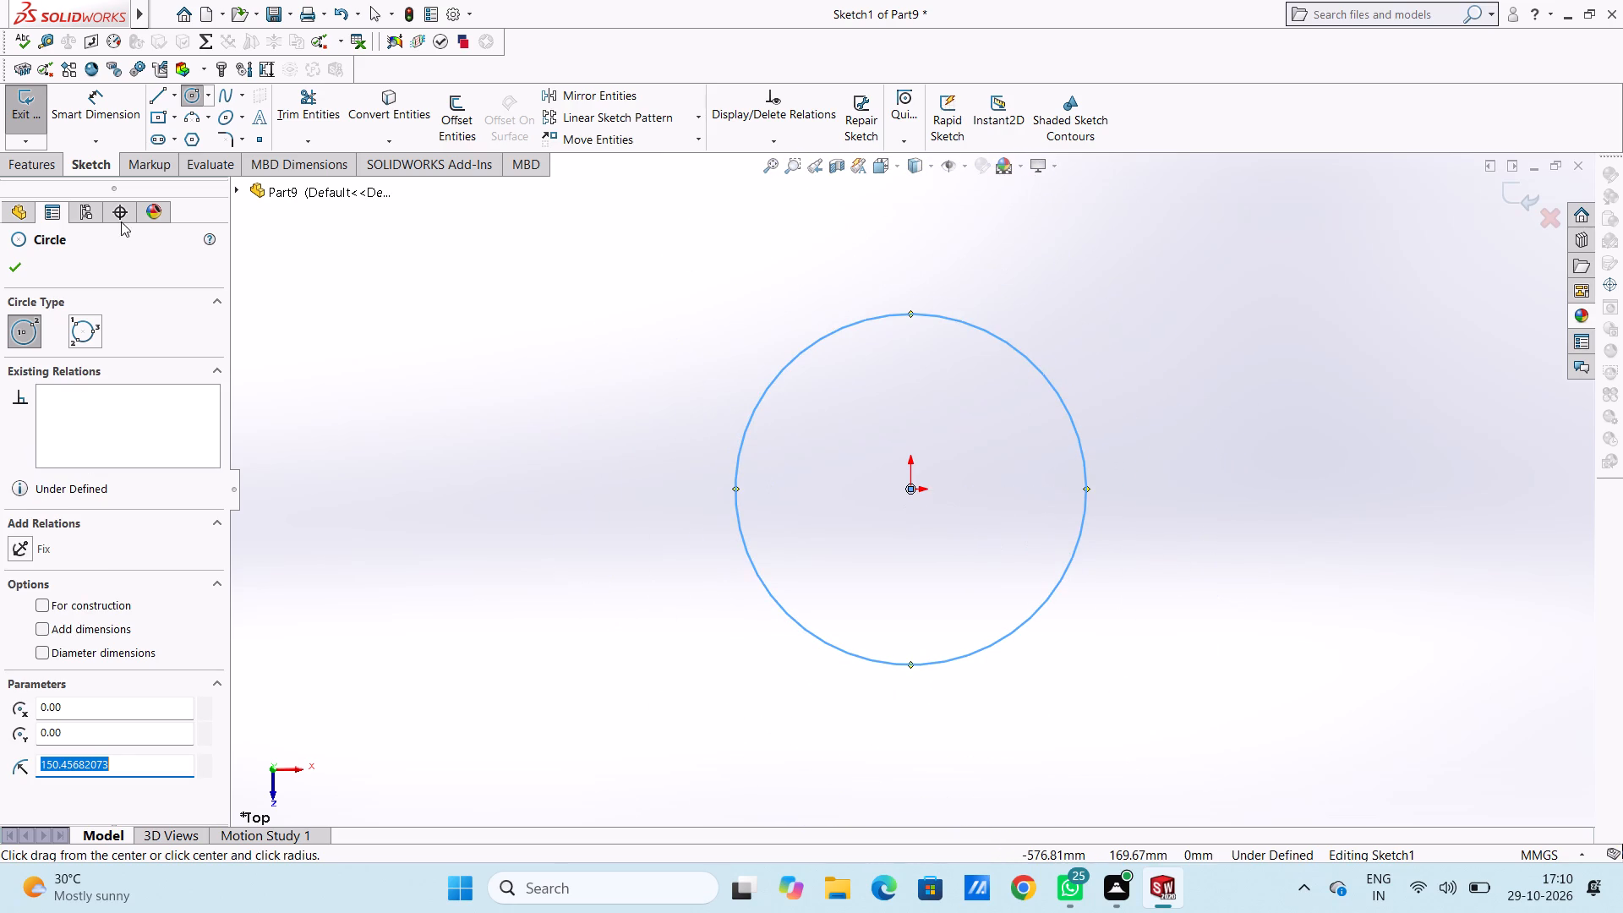
{"action": "left_click", "coordinate": [16, 258]}
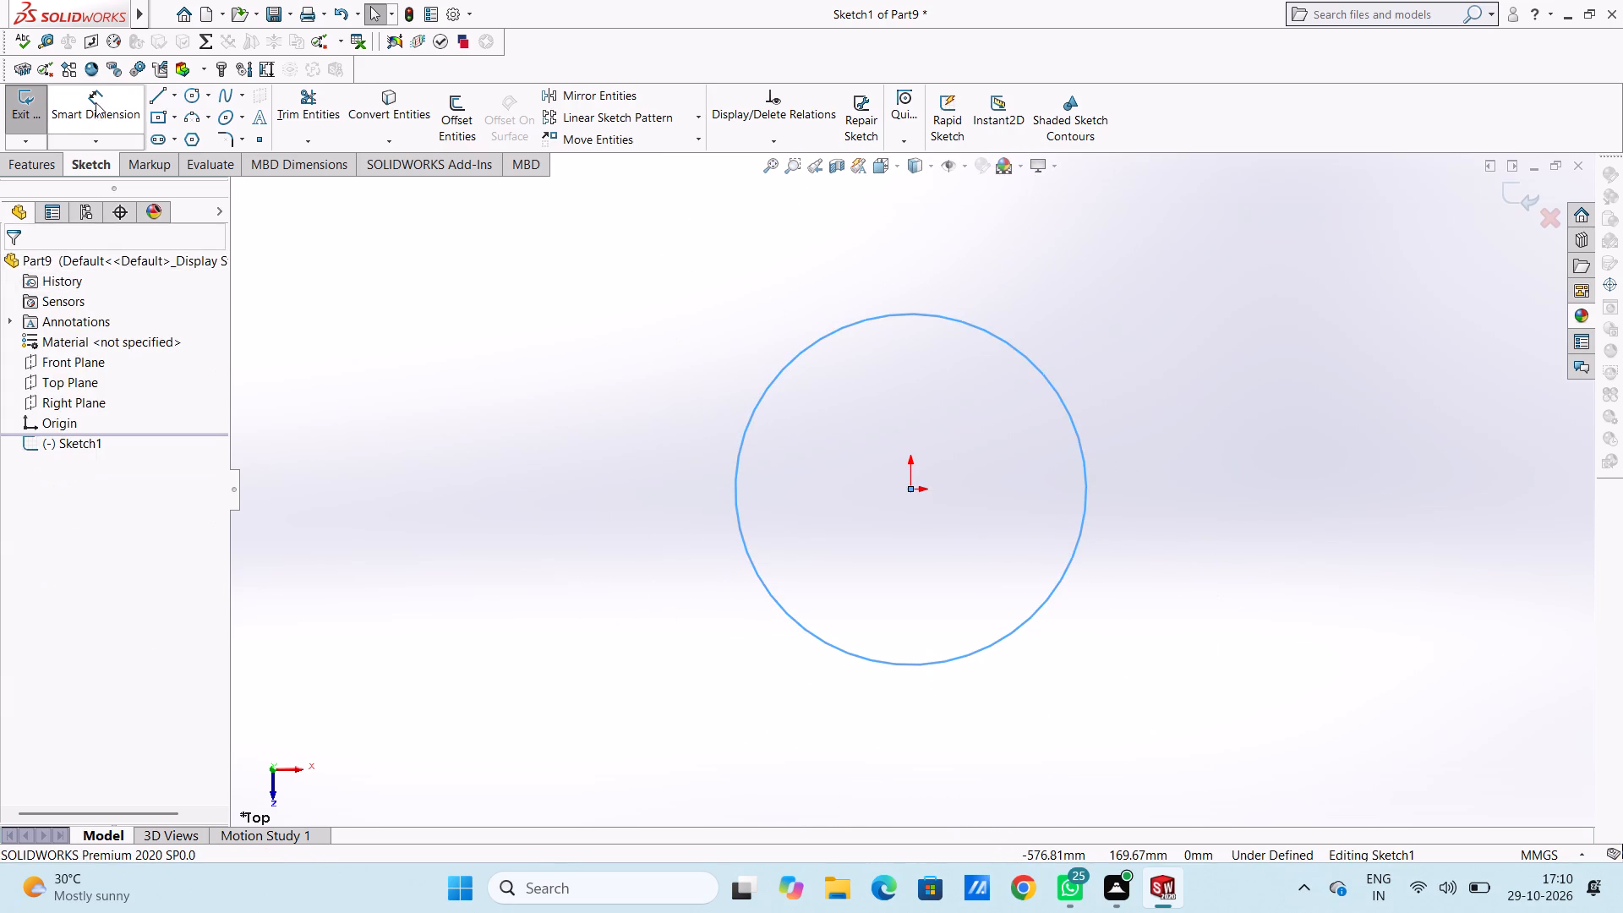
Dimension the circle's diameter as 100 mm.
{"action": "left_click", "coordinate": [96, 101]}
{"action": "left_click", "coordinate": [1013, 632]}
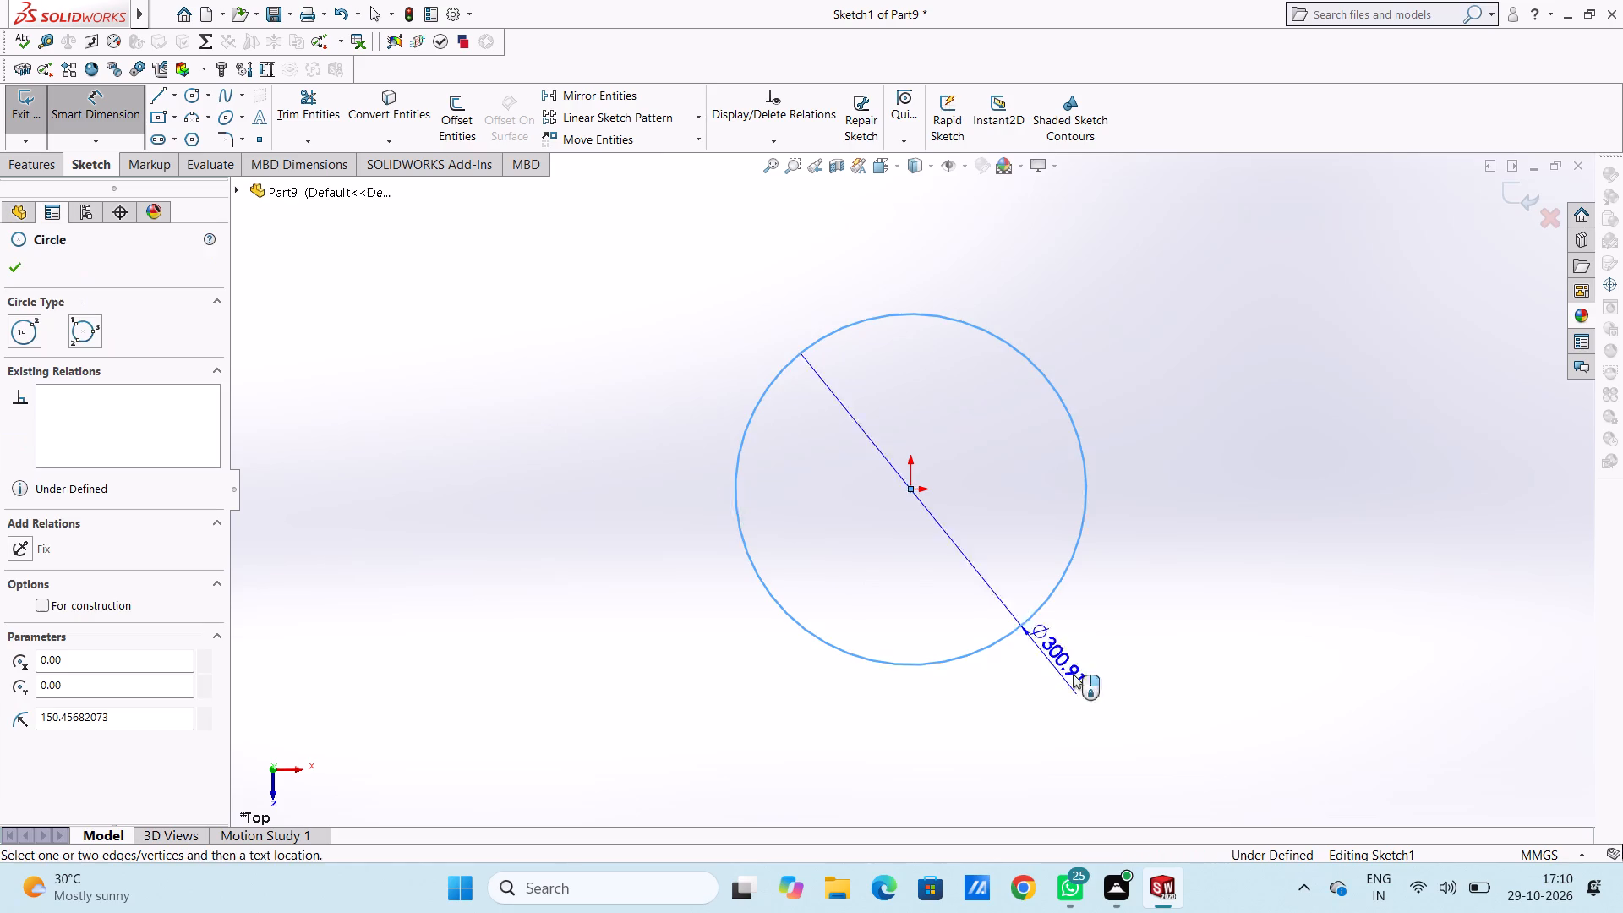
{"action": "left_click", "coordinate": [1264, 715]}
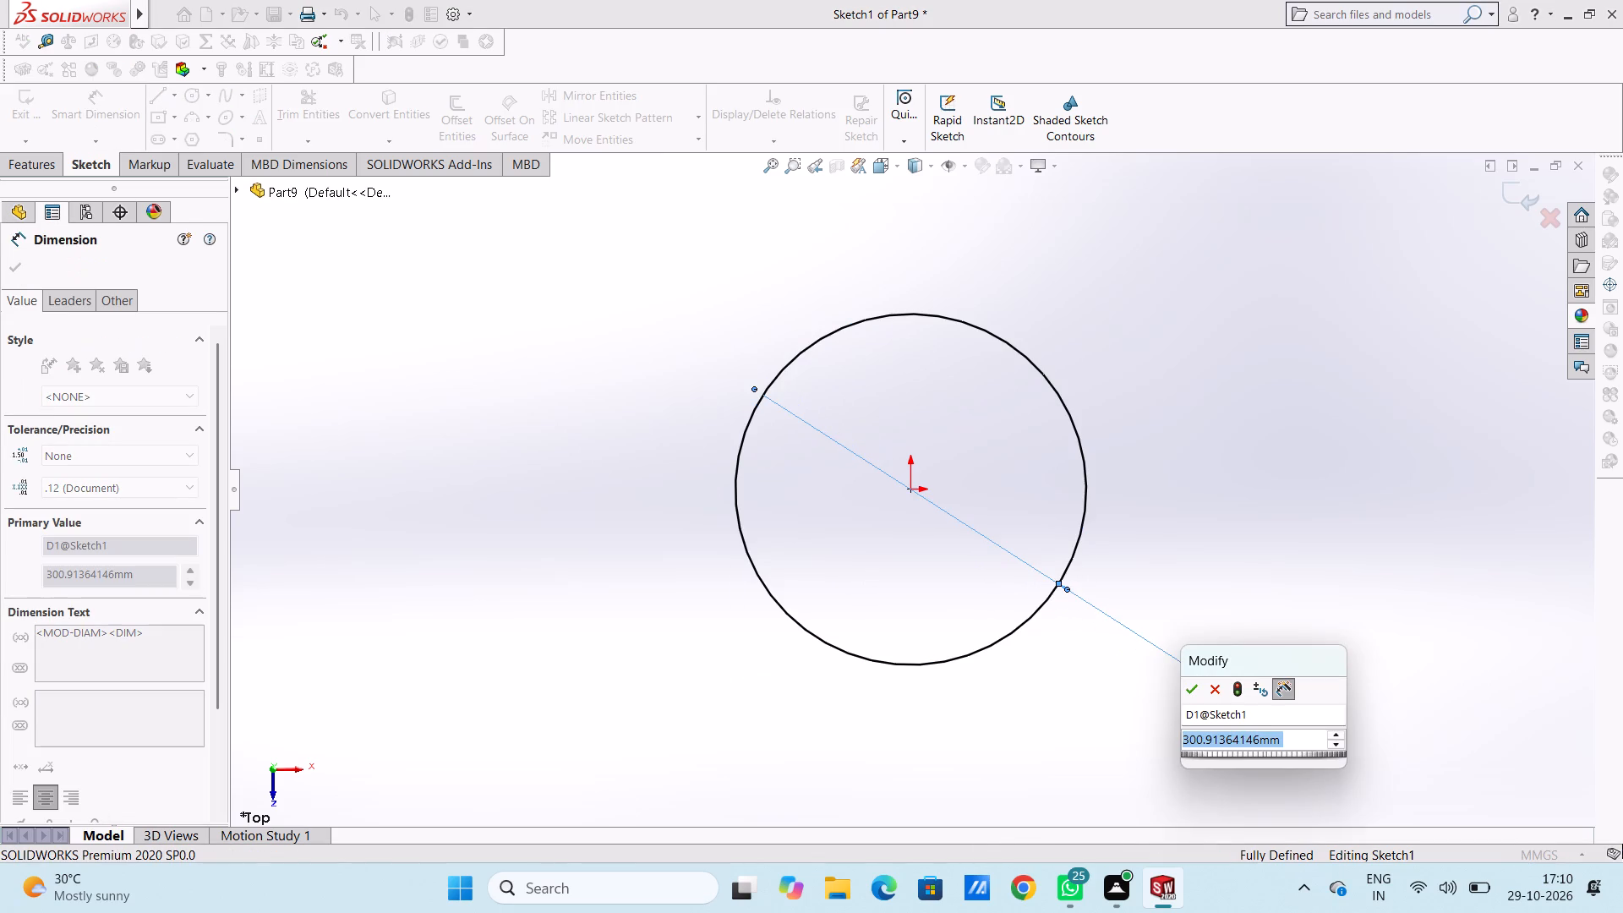
{"action": "type", "text": "100"}
{"action": "key", "text": "Return"}
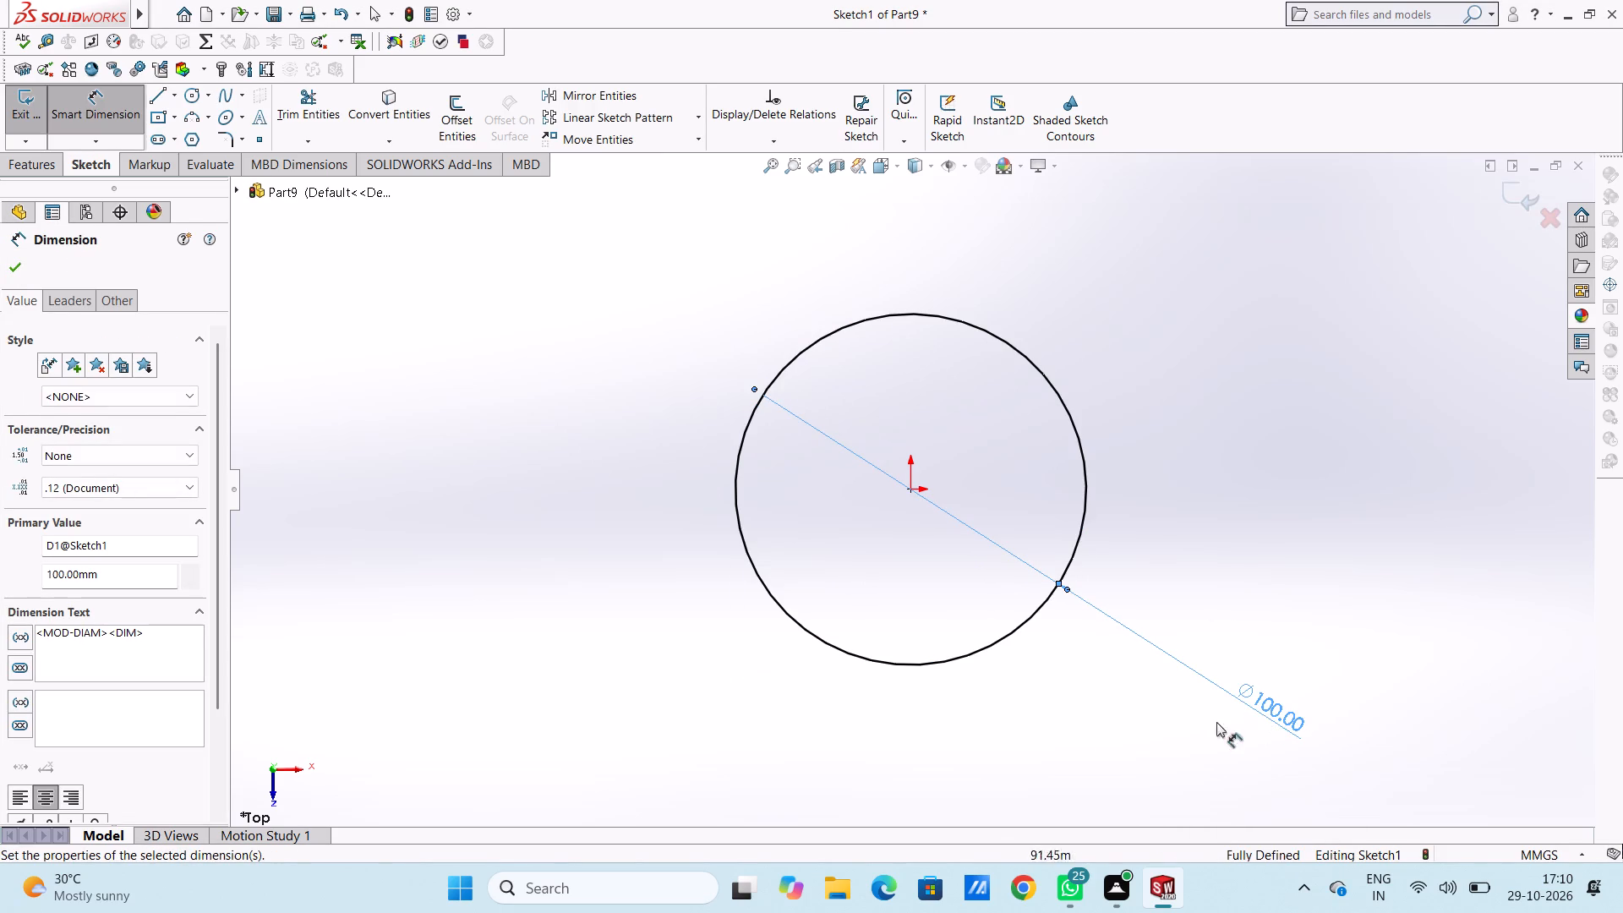
{"action": "left_click", "coordinate": [908, 567]}
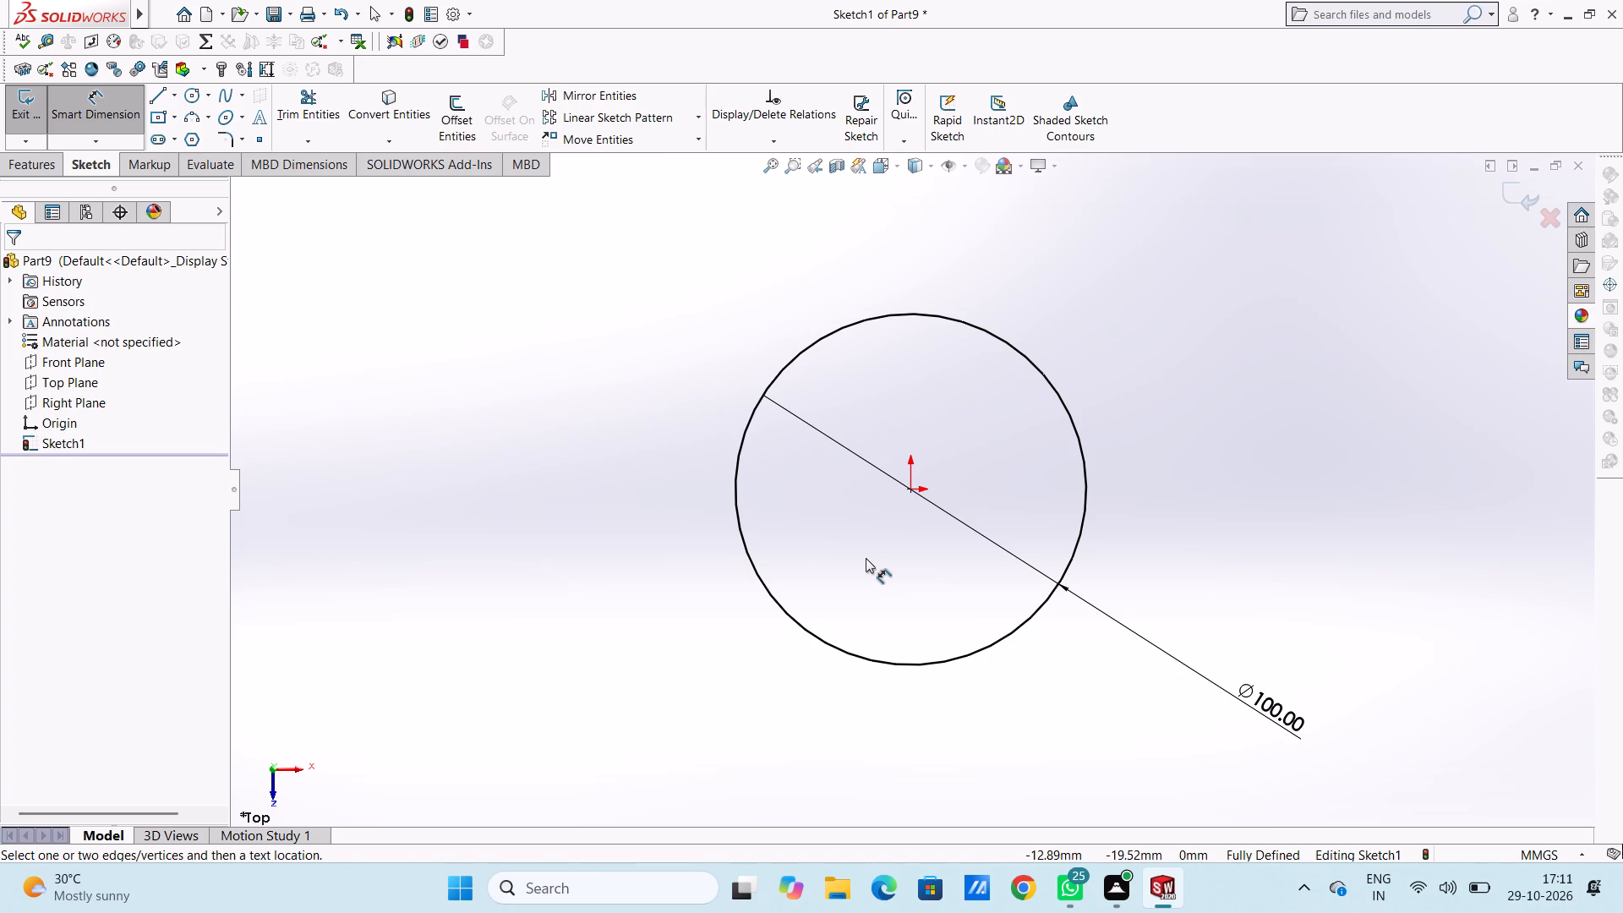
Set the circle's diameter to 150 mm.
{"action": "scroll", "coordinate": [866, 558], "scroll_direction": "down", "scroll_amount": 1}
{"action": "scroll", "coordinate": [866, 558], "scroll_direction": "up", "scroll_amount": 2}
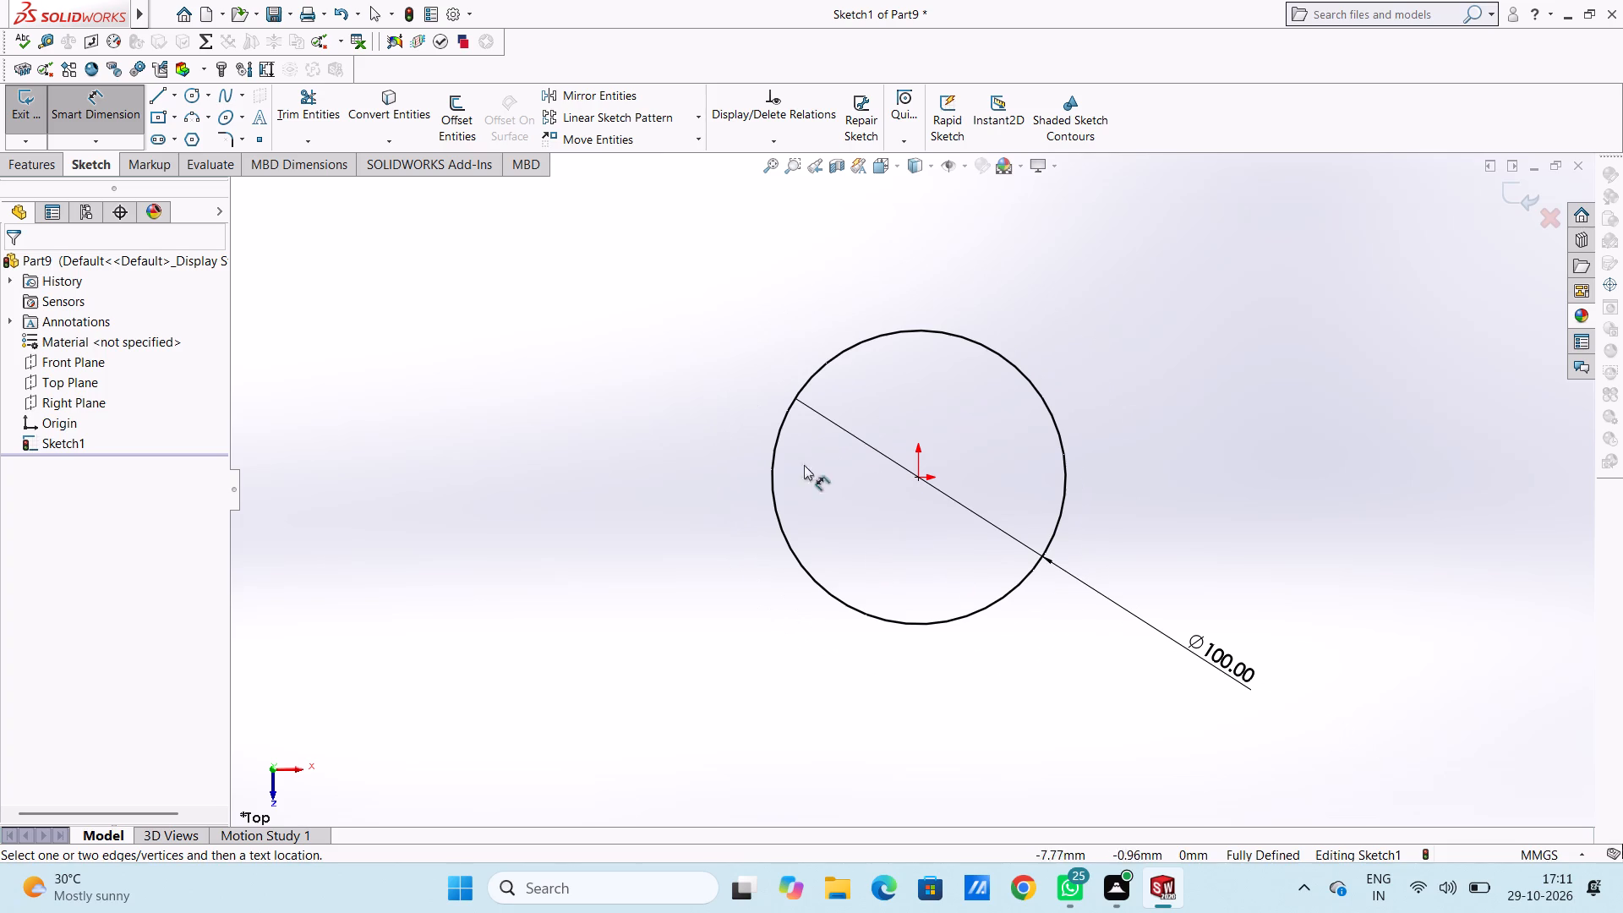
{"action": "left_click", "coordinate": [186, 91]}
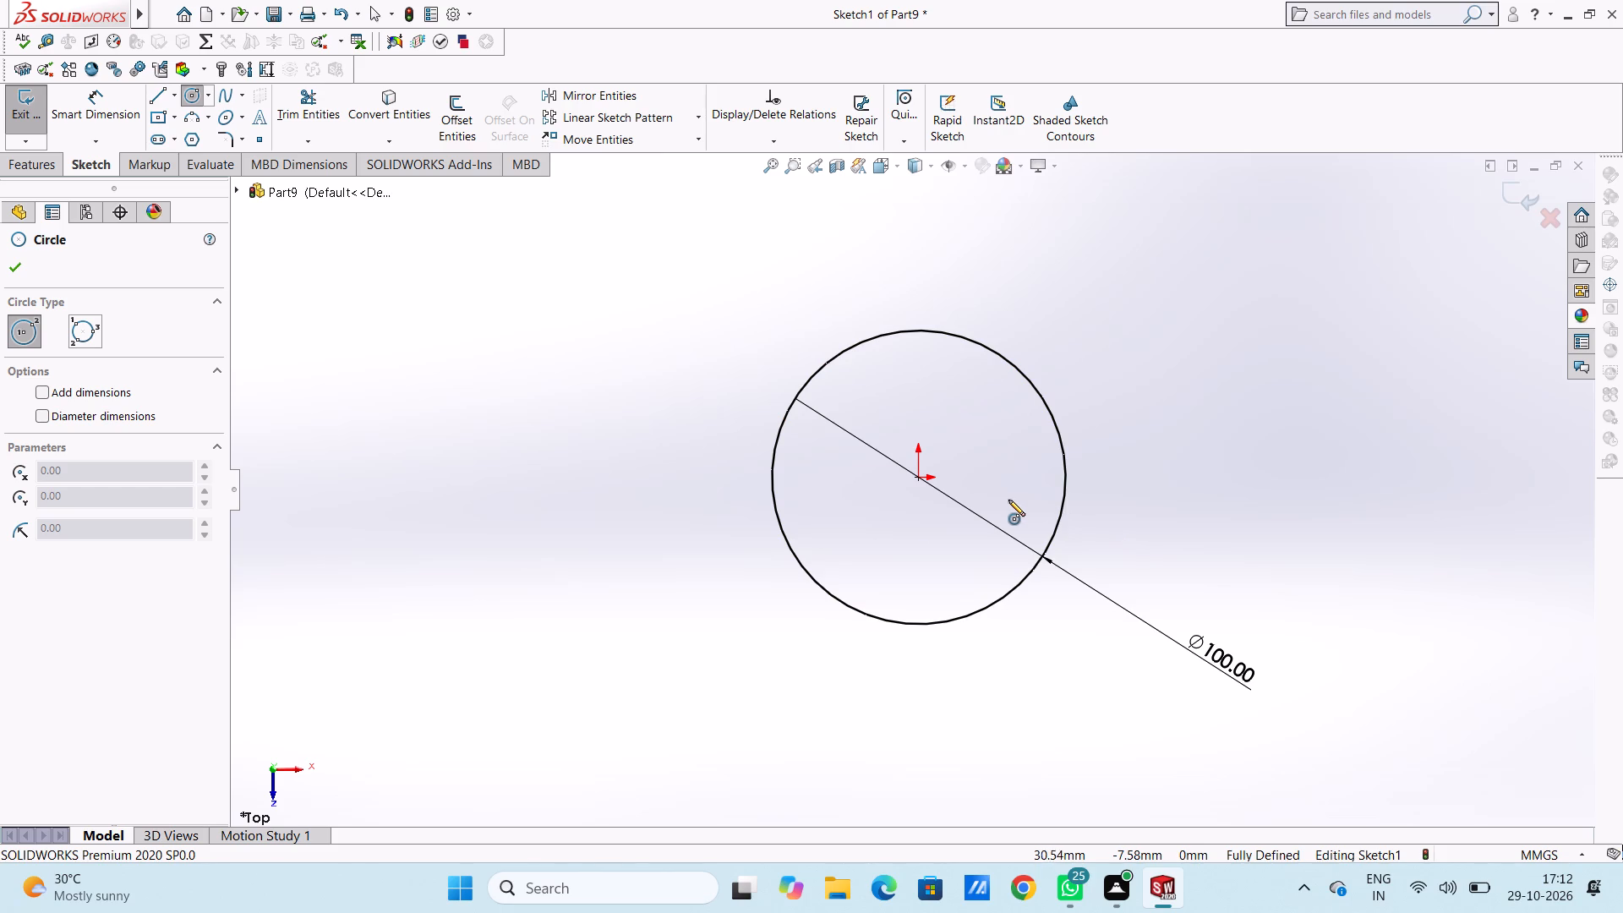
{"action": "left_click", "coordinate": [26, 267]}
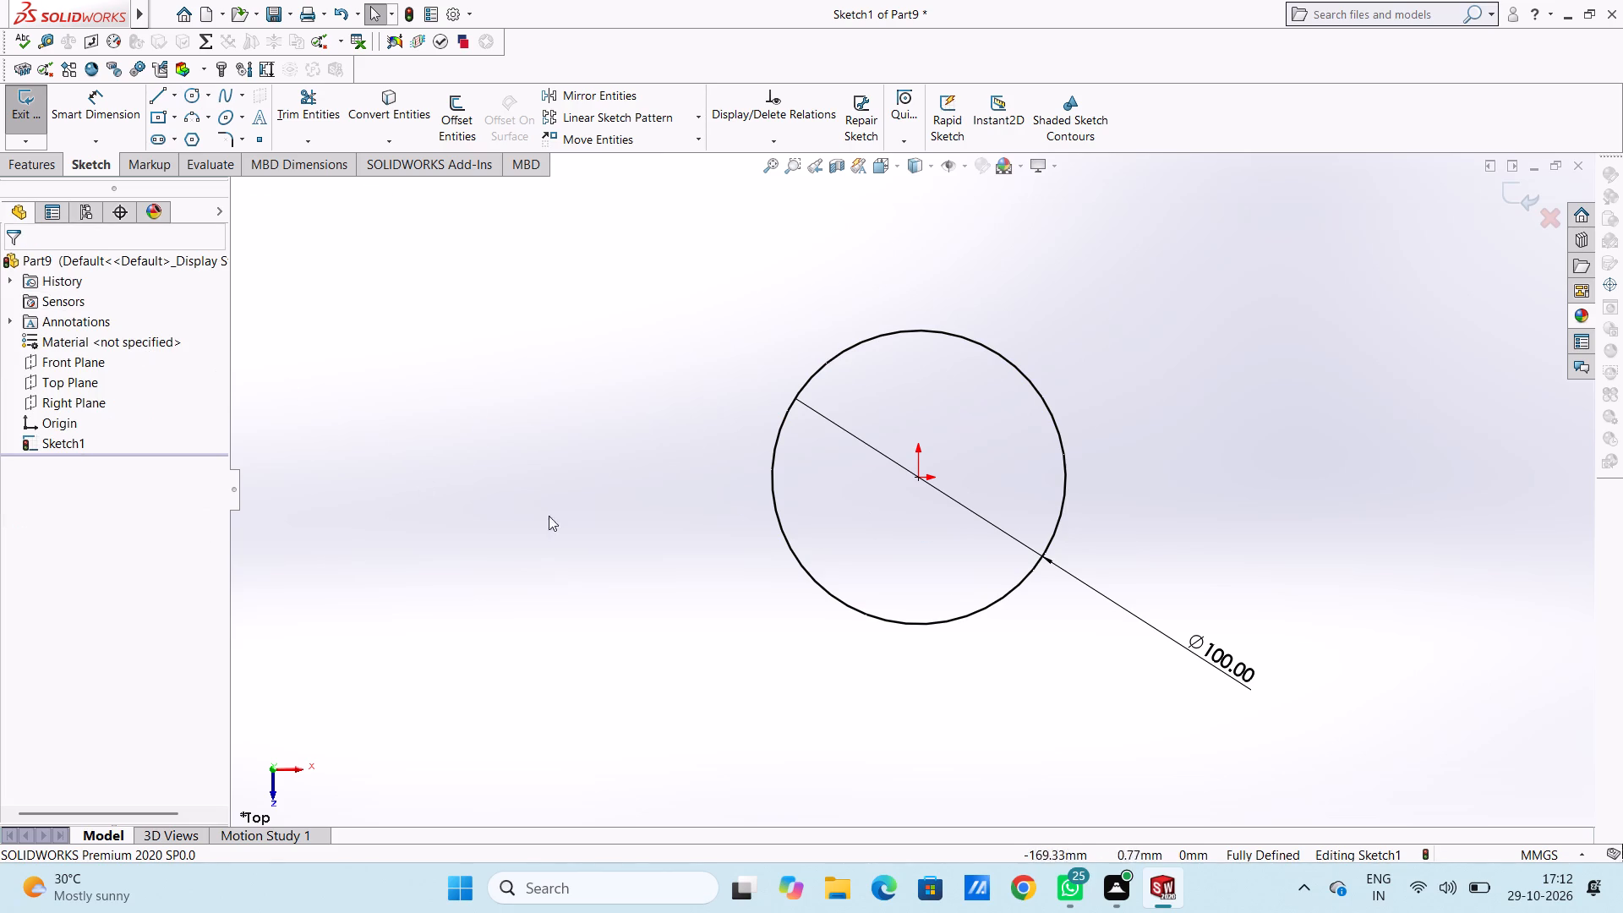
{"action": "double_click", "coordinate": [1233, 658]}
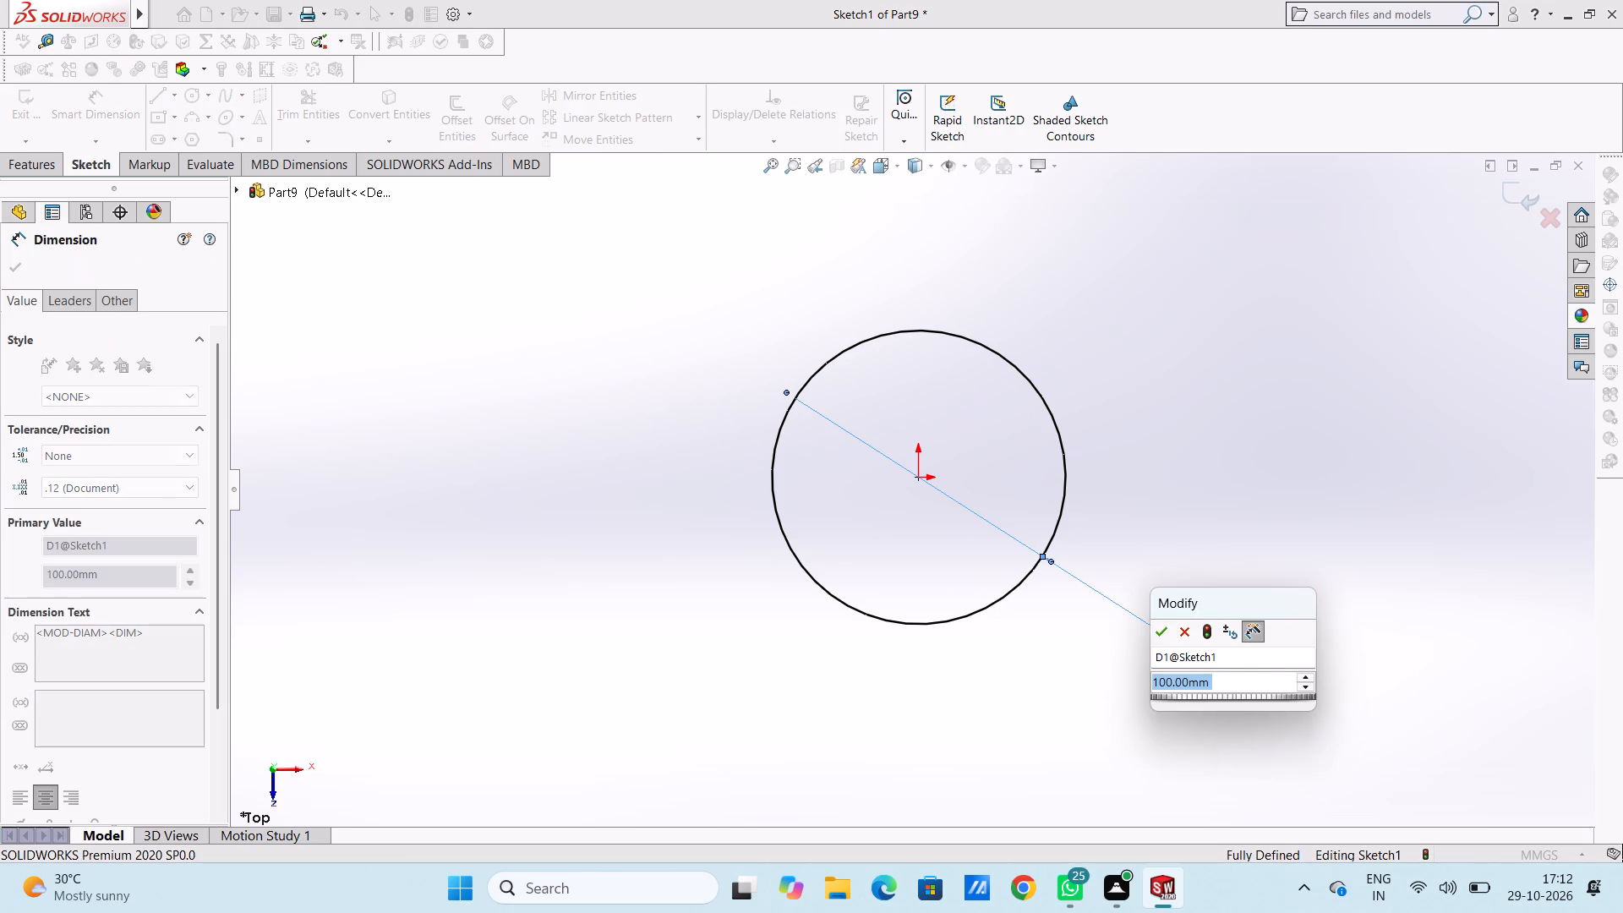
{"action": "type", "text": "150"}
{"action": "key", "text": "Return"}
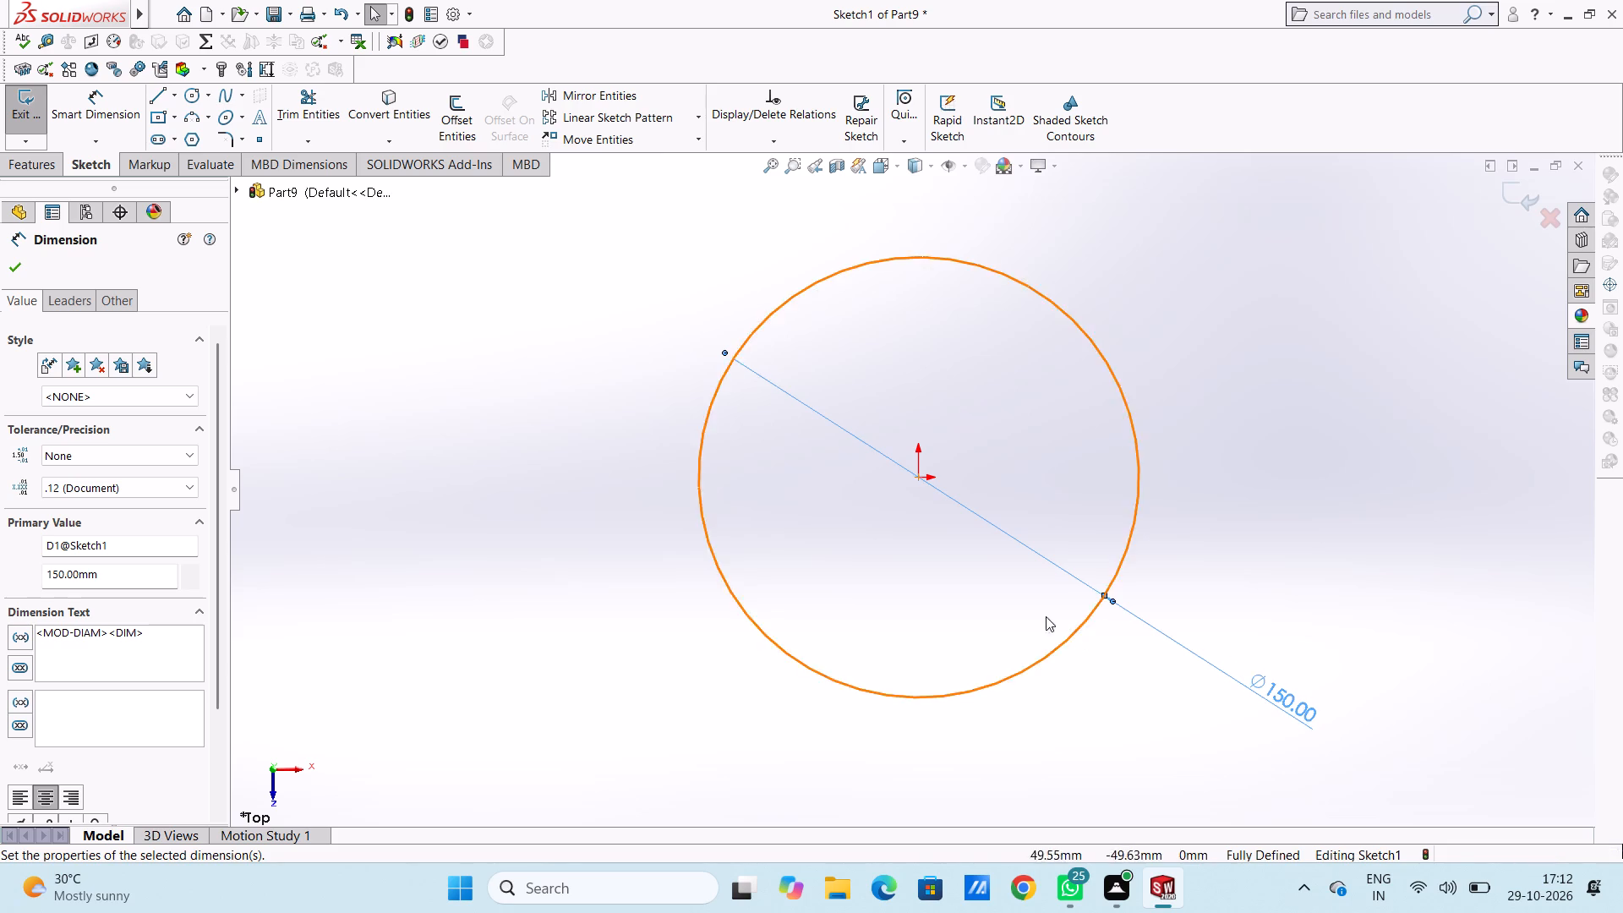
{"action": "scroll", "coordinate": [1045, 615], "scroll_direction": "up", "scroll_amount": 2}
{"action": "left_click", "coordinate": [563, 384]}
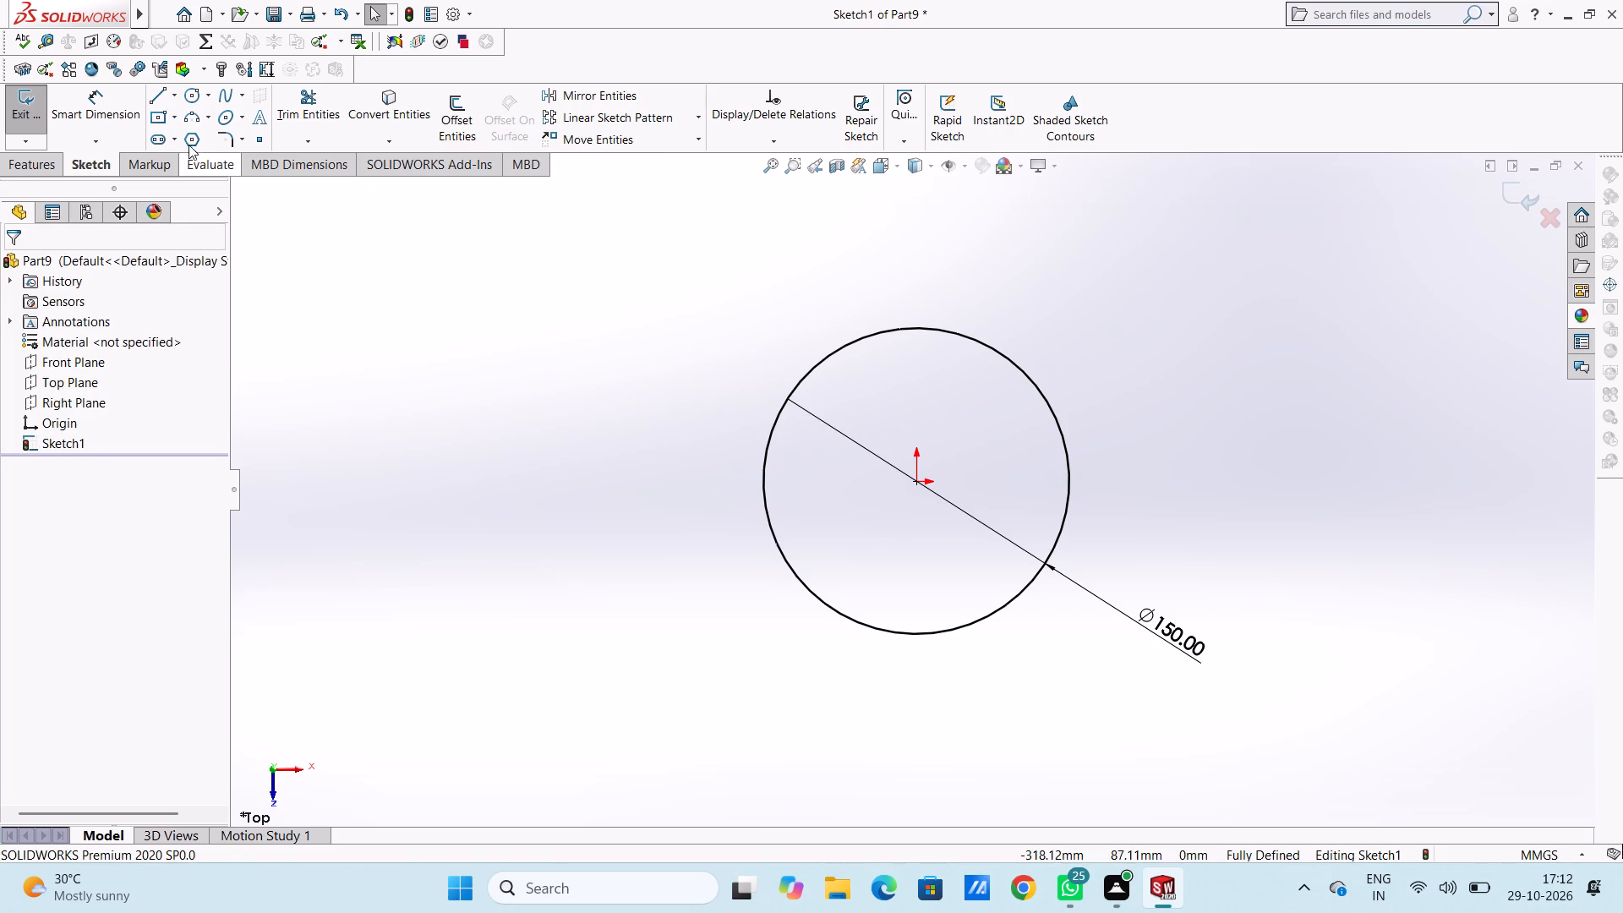
Sketch a second circle centred on the origin just inside the first, with a radius of about 71 mm.
{"action": "left_click", "coordinate": [189, 89]}
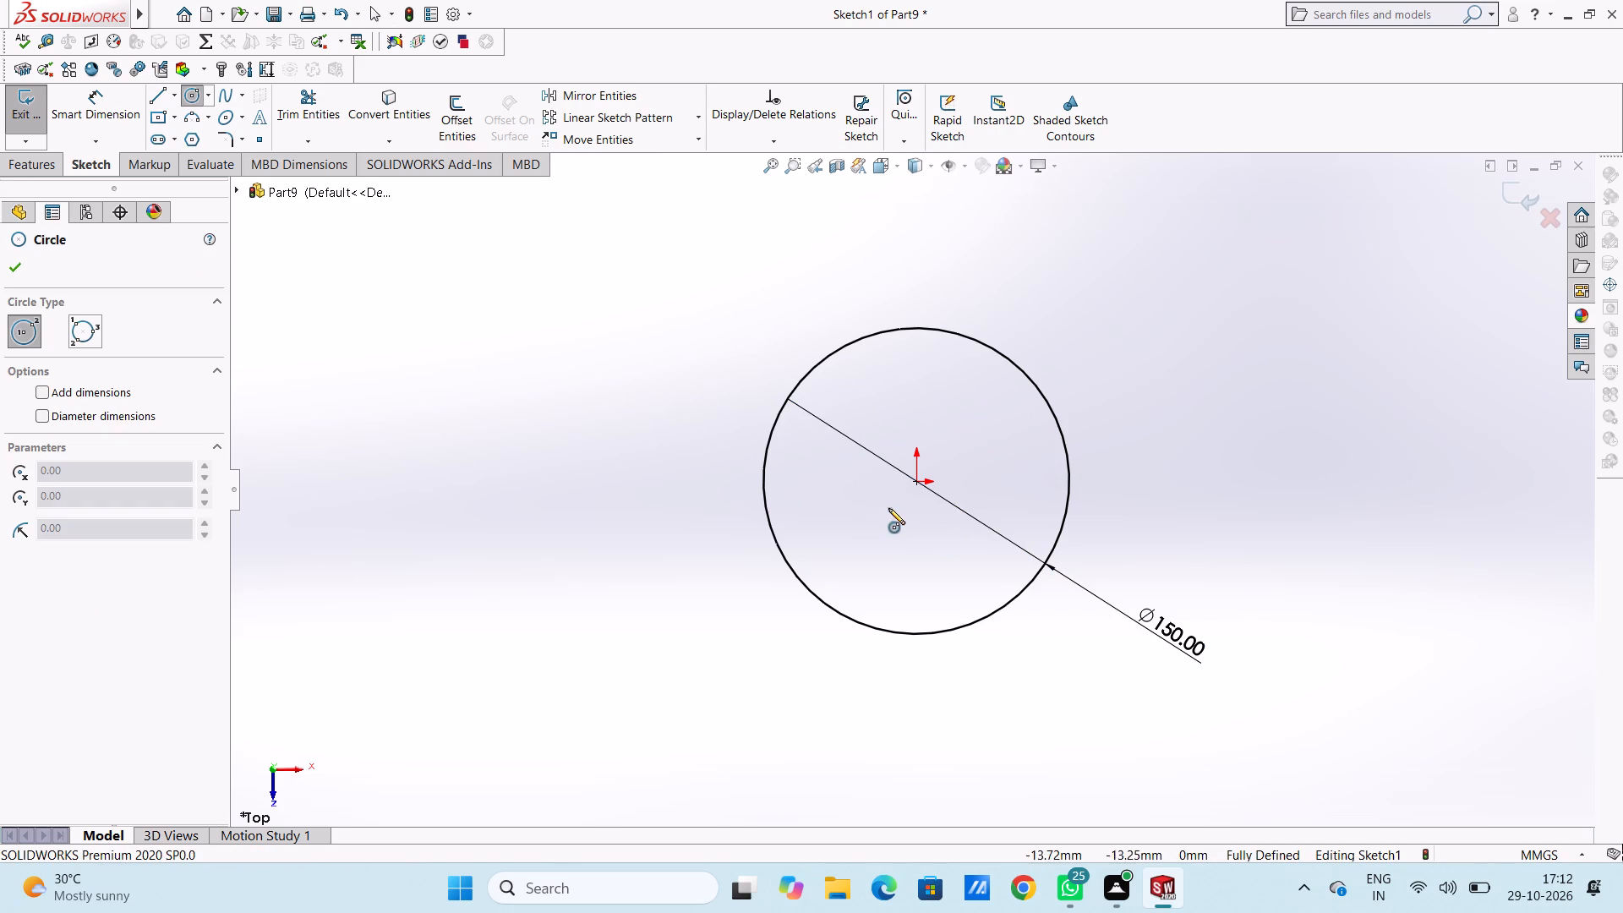
{"action": "left_click", "coordinate": [913, 486]}
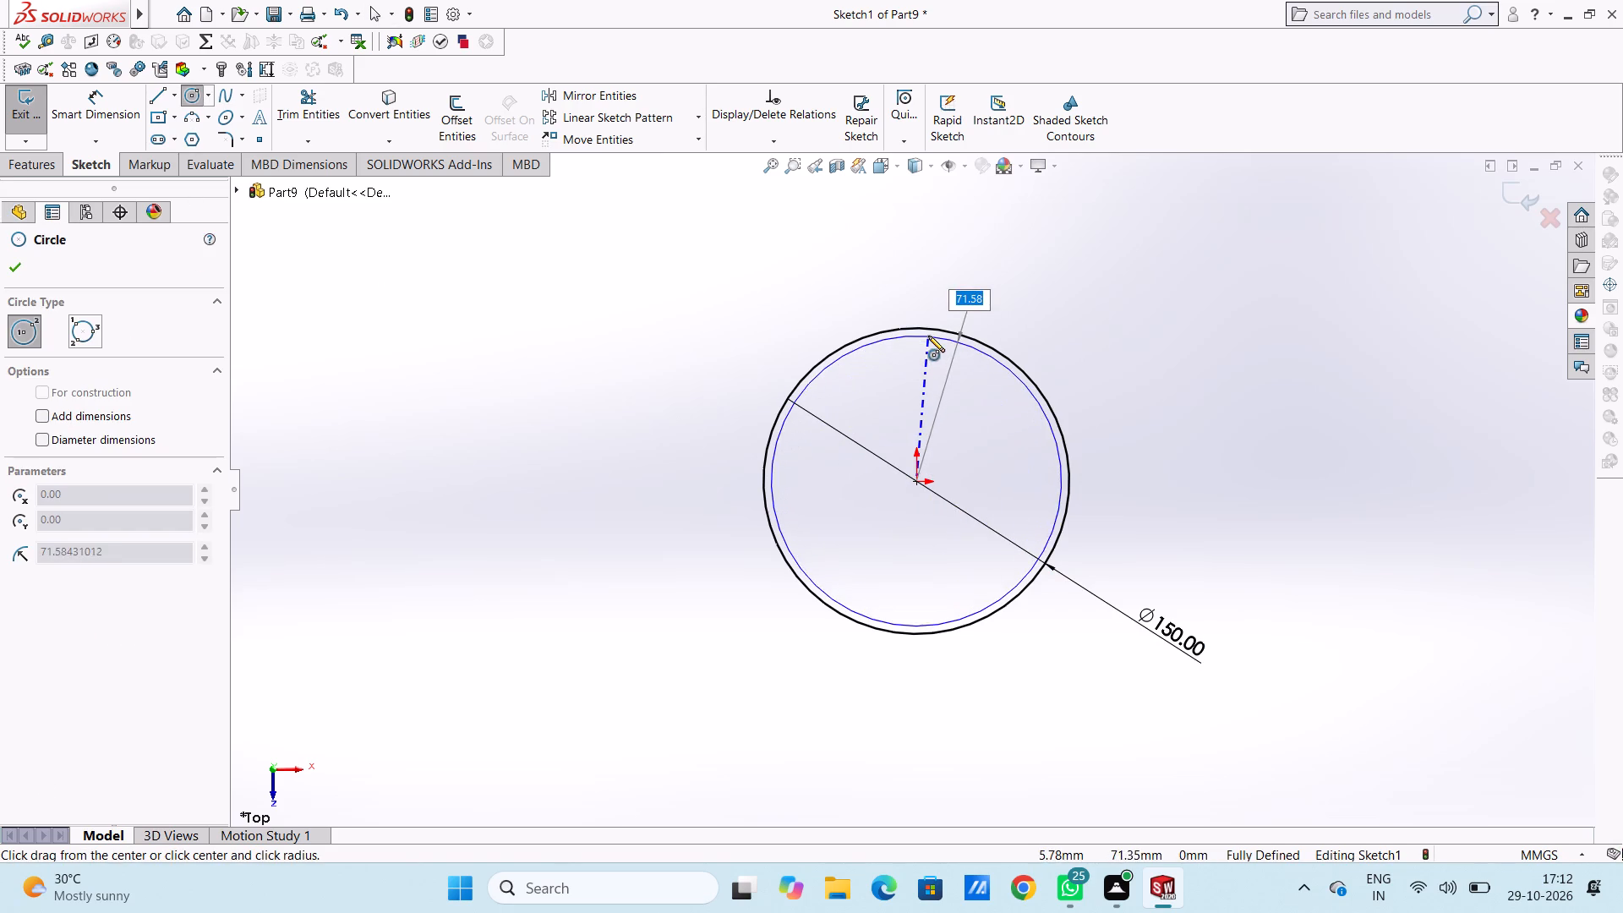
{"action": "left_click", "coordinate": [931, 336]}
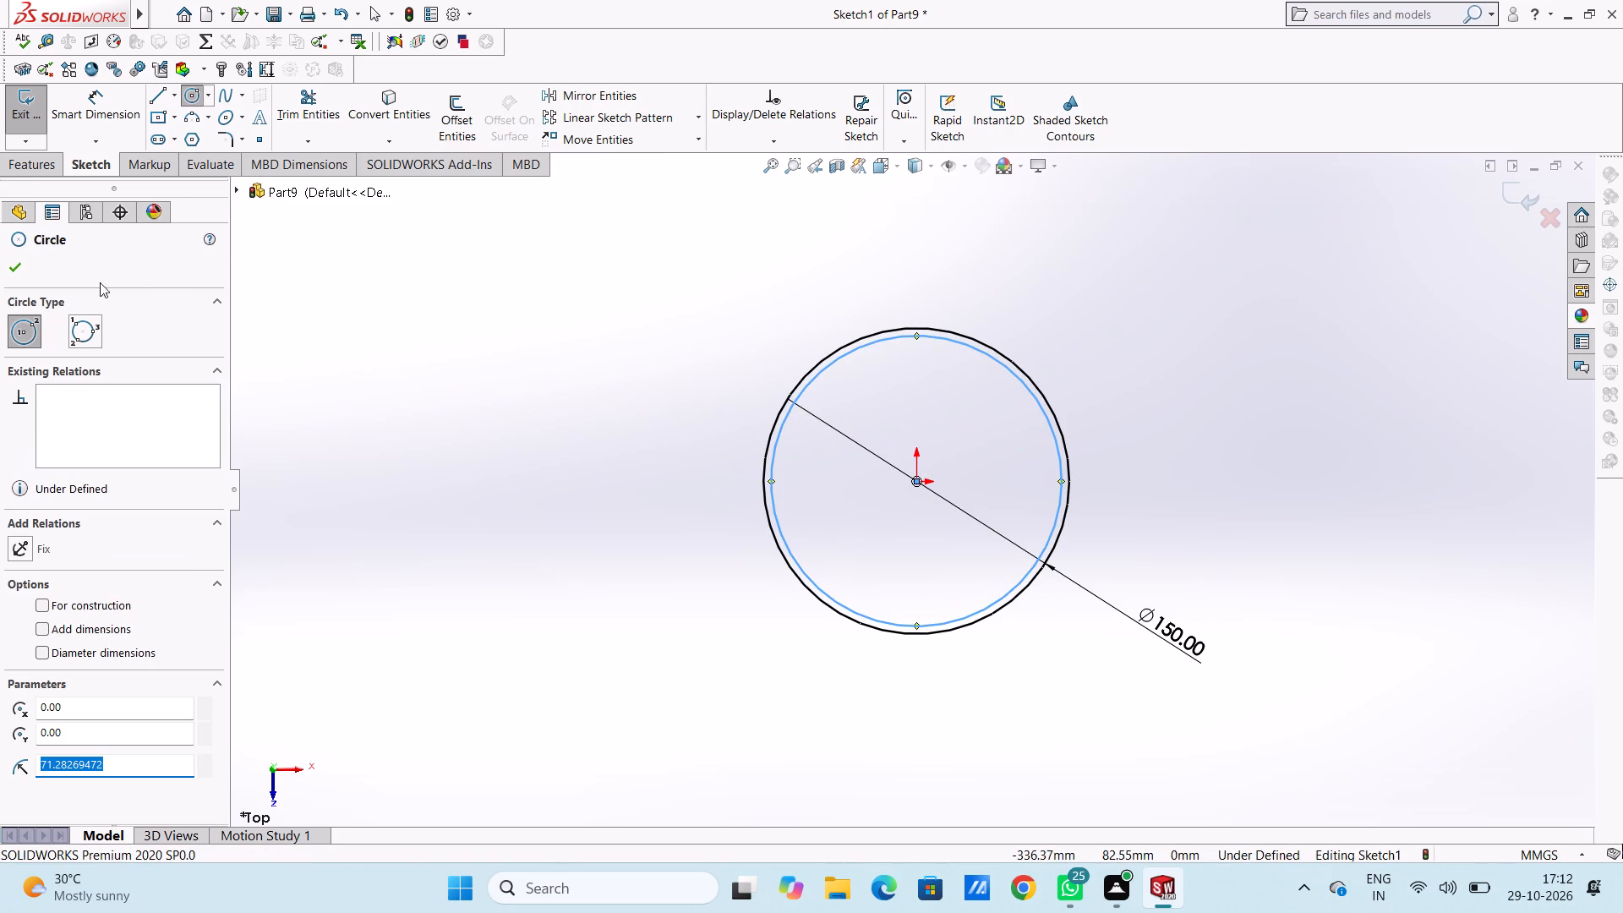
{"action": "left_click", "coordinate": [13, 272]}
{"action": "left_click", "coordinate": [446, 370]}
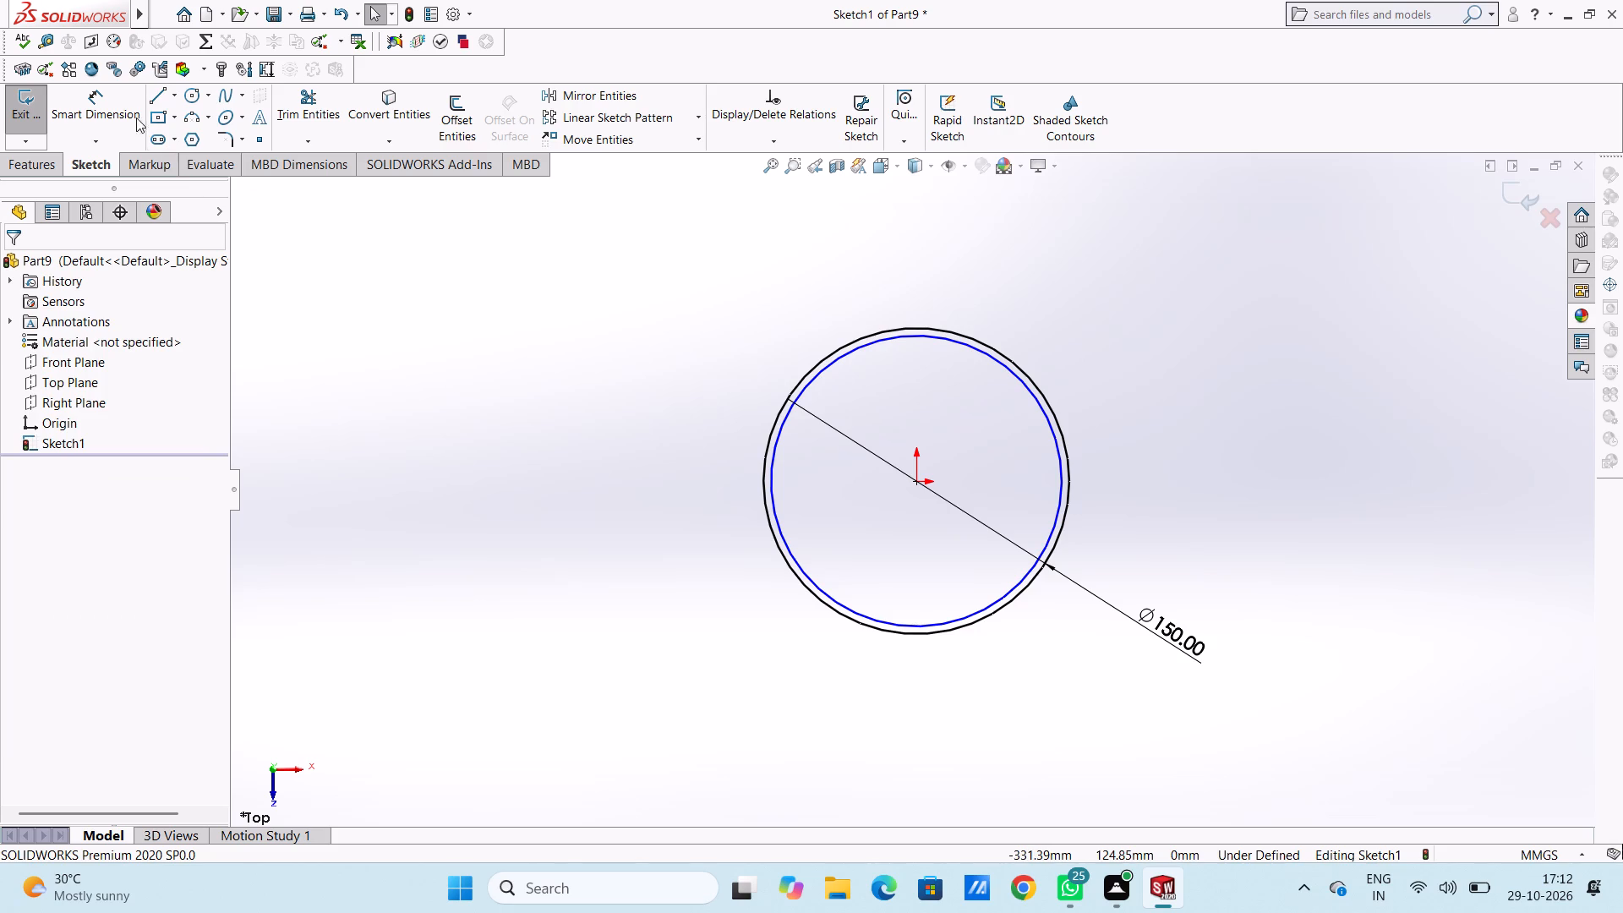
Dimension the inner circle's diameter as 72 mm.
{"action": "left_click", "coordinate": [119, 105]}
{"action": "left_click", "coordinate": [1059, 484]}
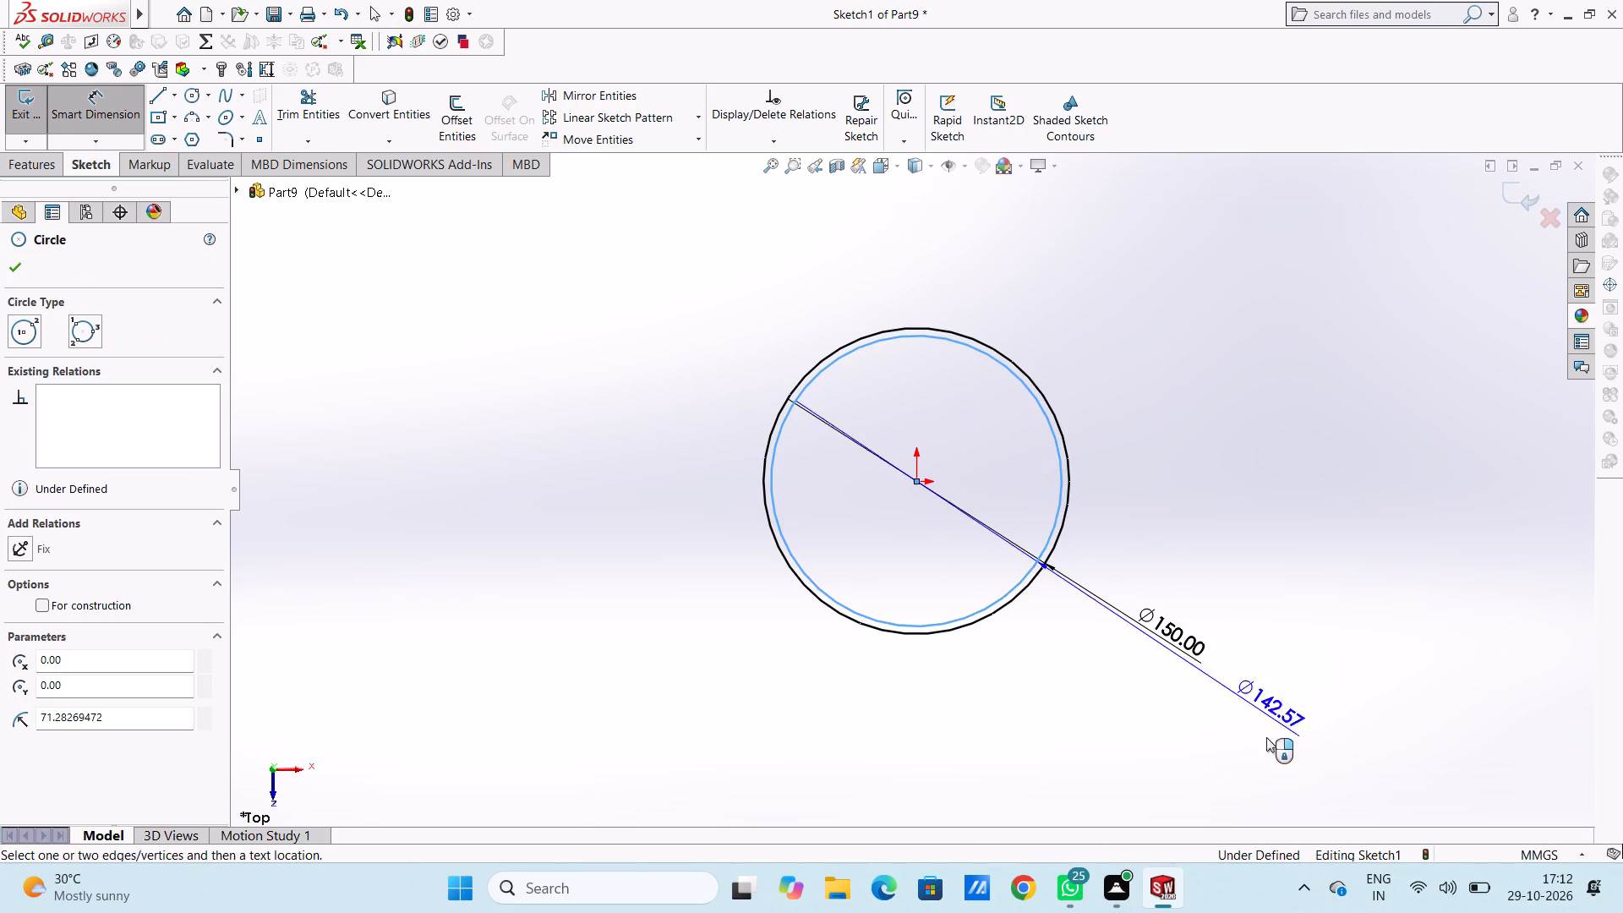
{"action": "left_click", "coordinate": [1206, 742]}
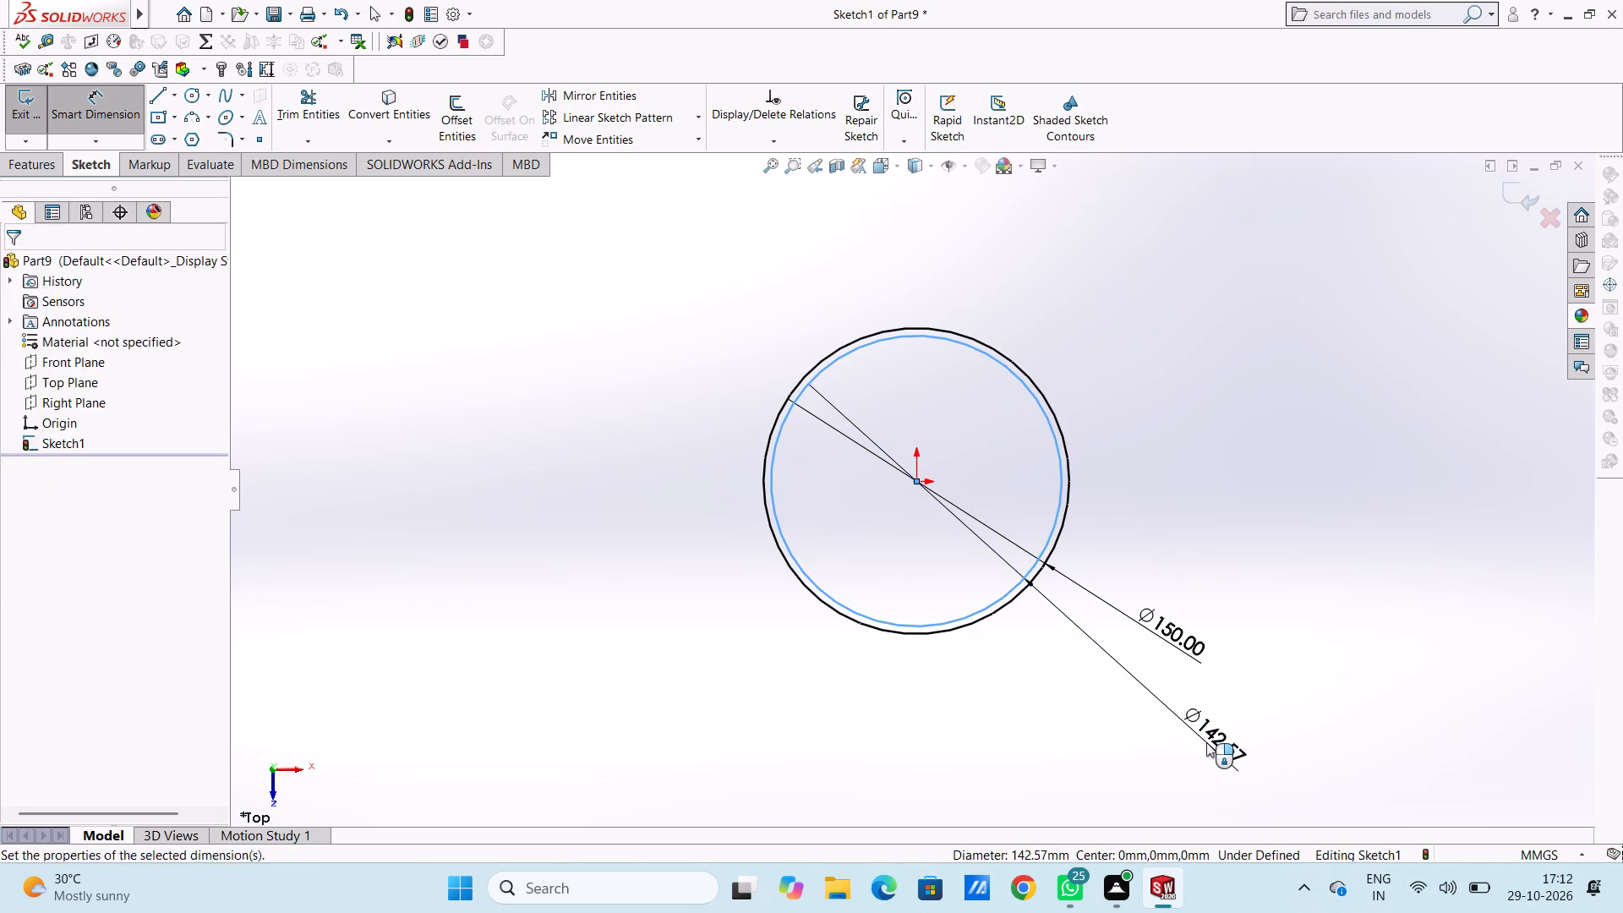
{"action": "type", "text": "72"}
{"action": "key", "text": "Return"}
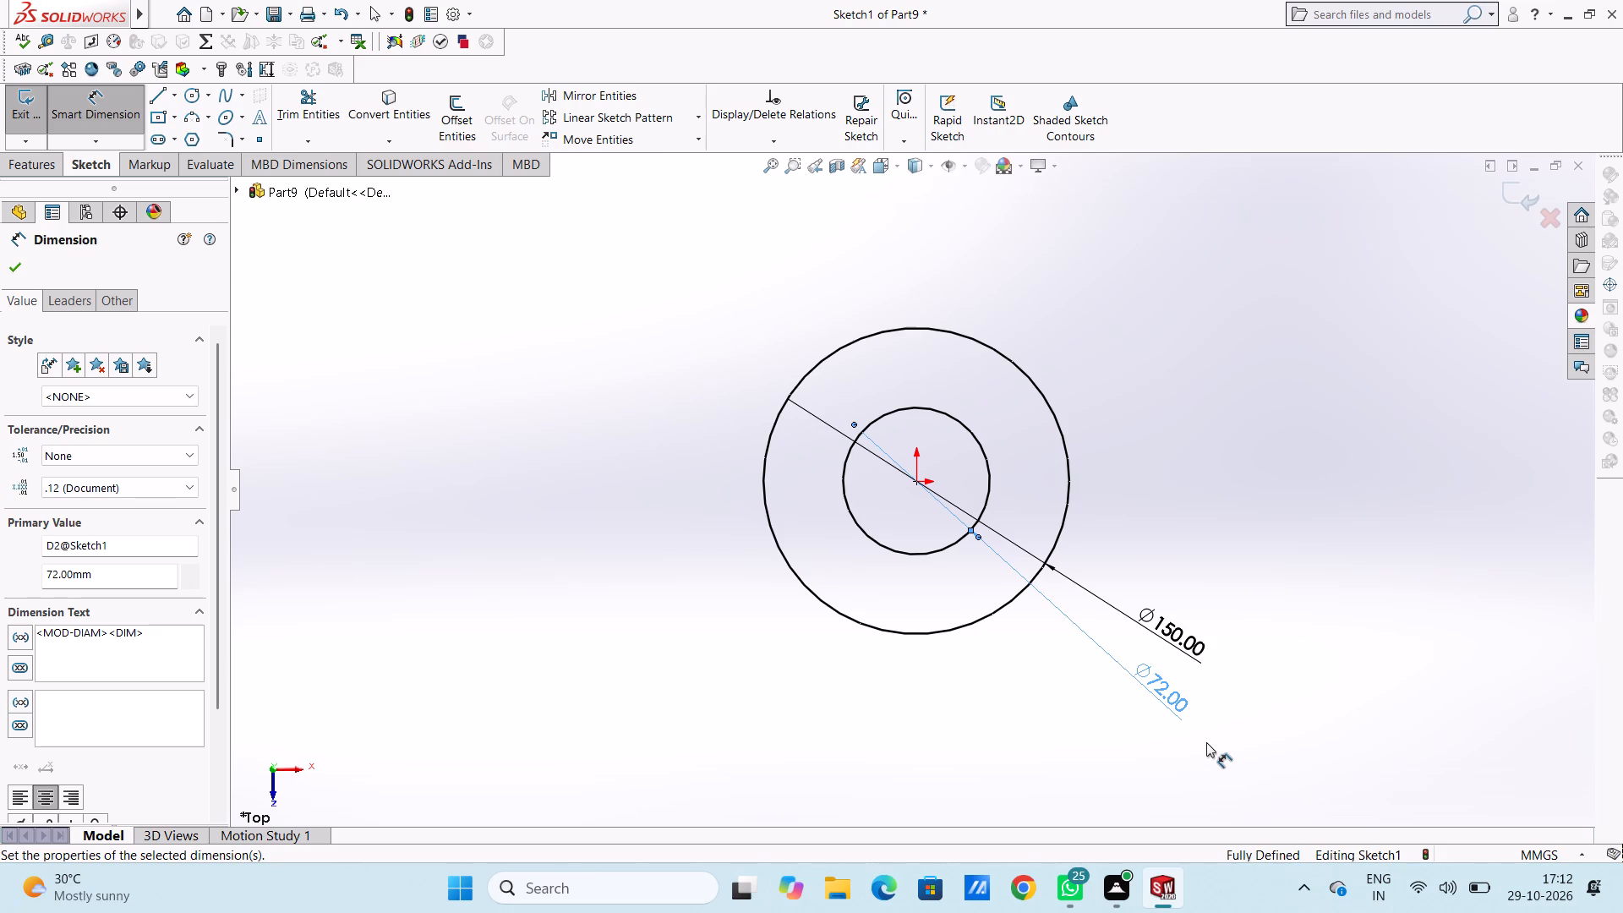
{"action": "left_click", "coordinate": [1267, 549]}
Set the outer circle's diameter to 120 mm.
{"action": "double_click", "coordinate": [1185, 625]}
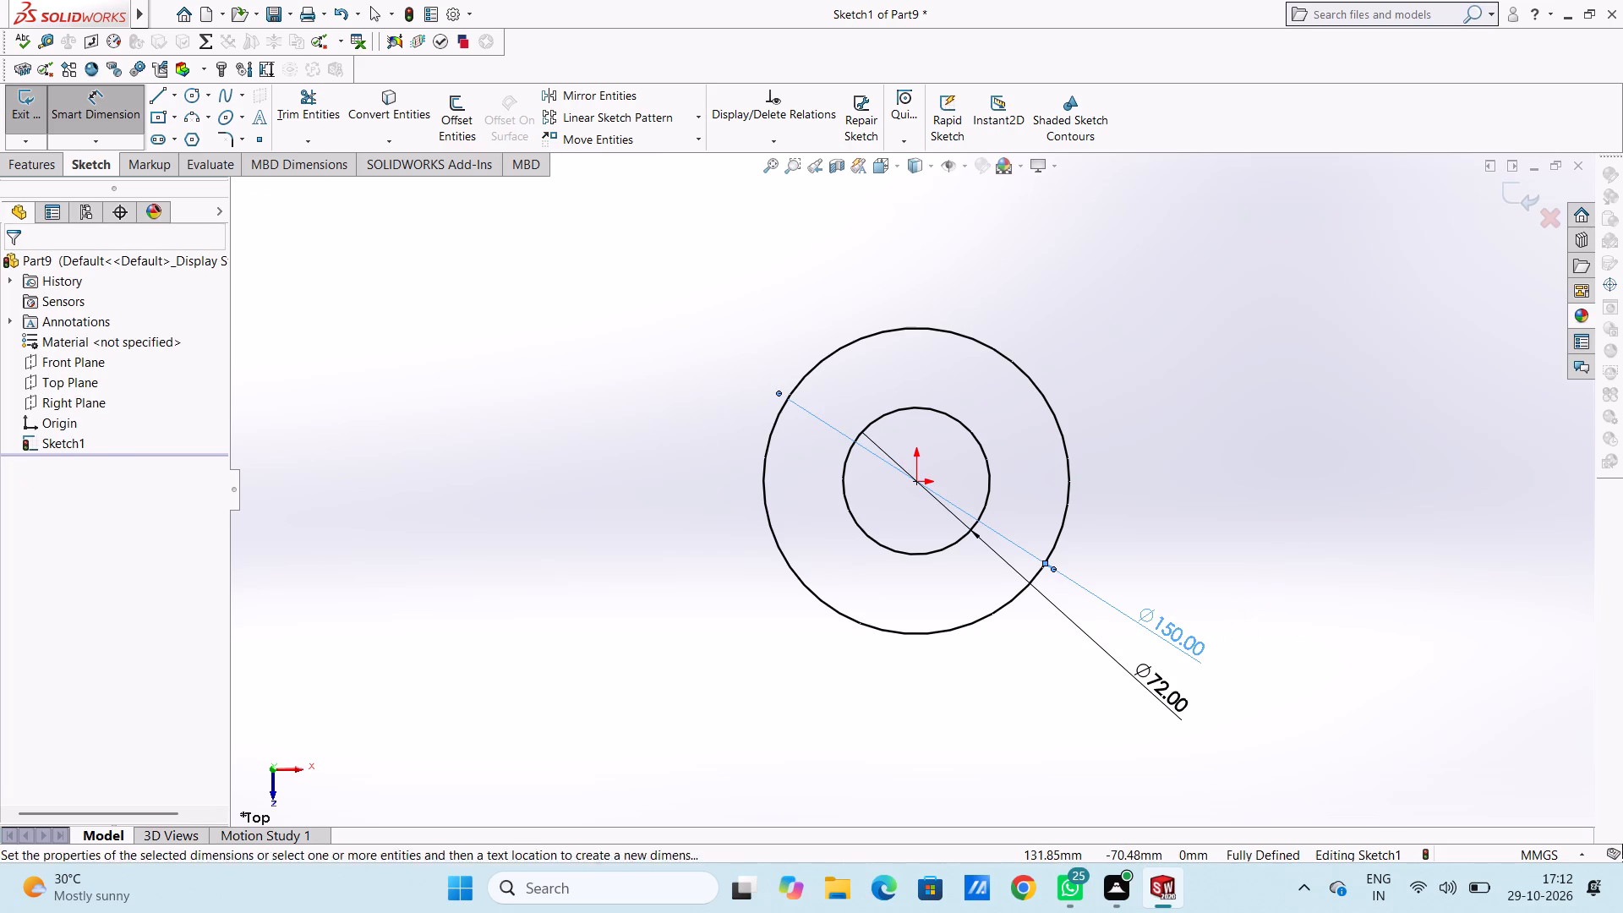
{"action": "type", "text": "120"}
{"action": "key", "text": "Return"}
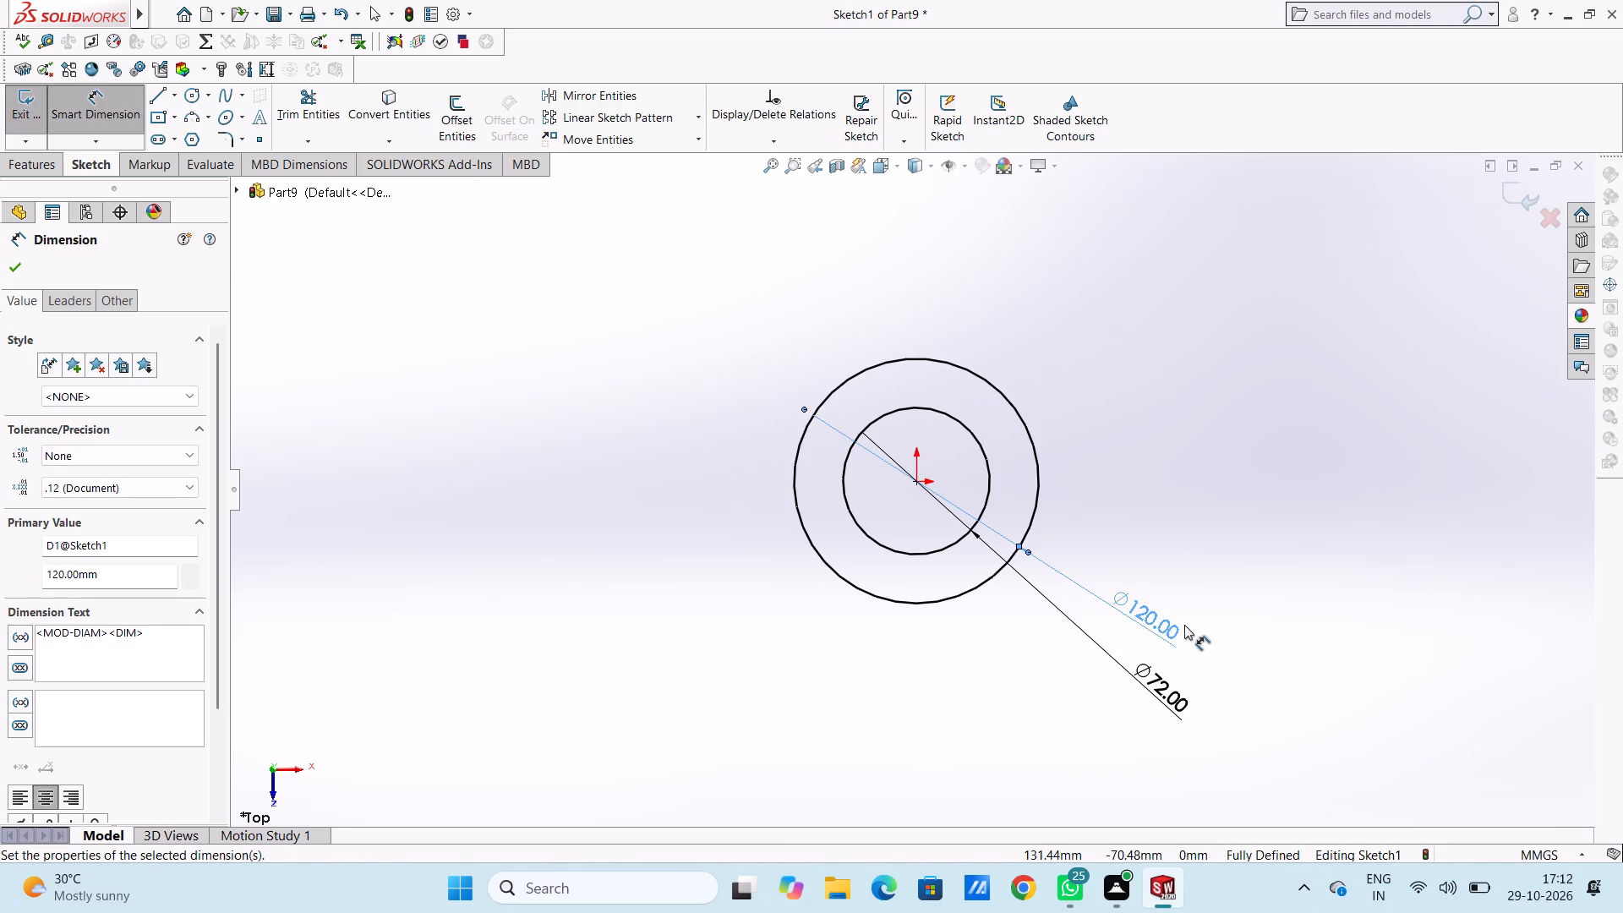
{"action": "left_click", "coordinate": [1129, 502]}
Set the outer circle's diameter to 140 mm.
{"action": "double_click", "coordinate": [1161, 622]}
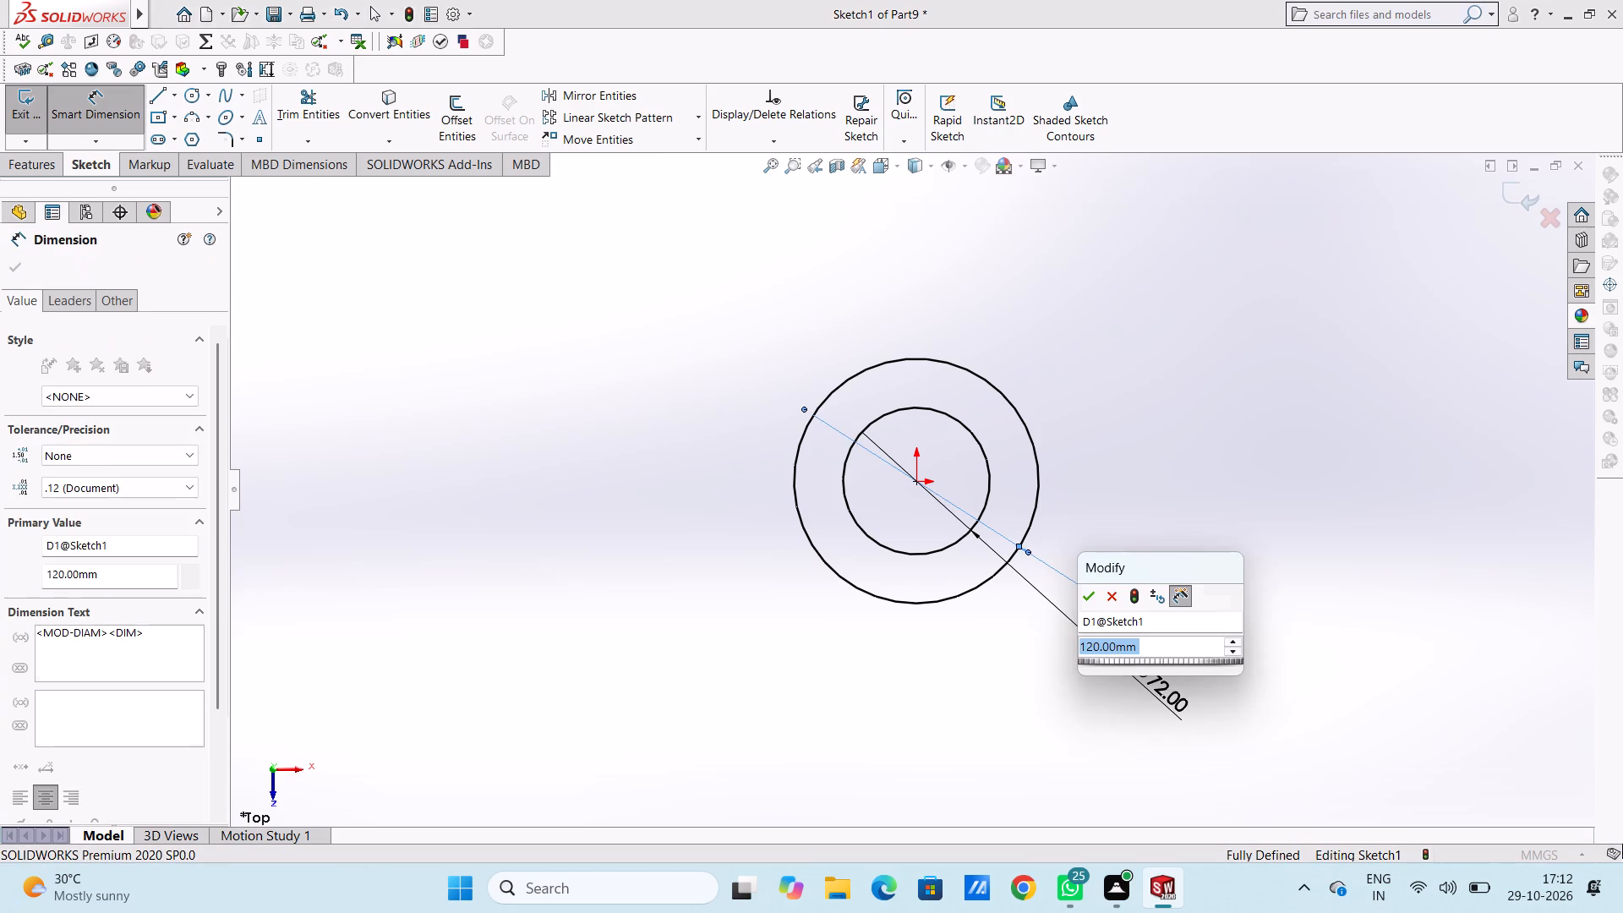
{"action": "type", "text": "140"}
{"action": "key", "text": "Return"}
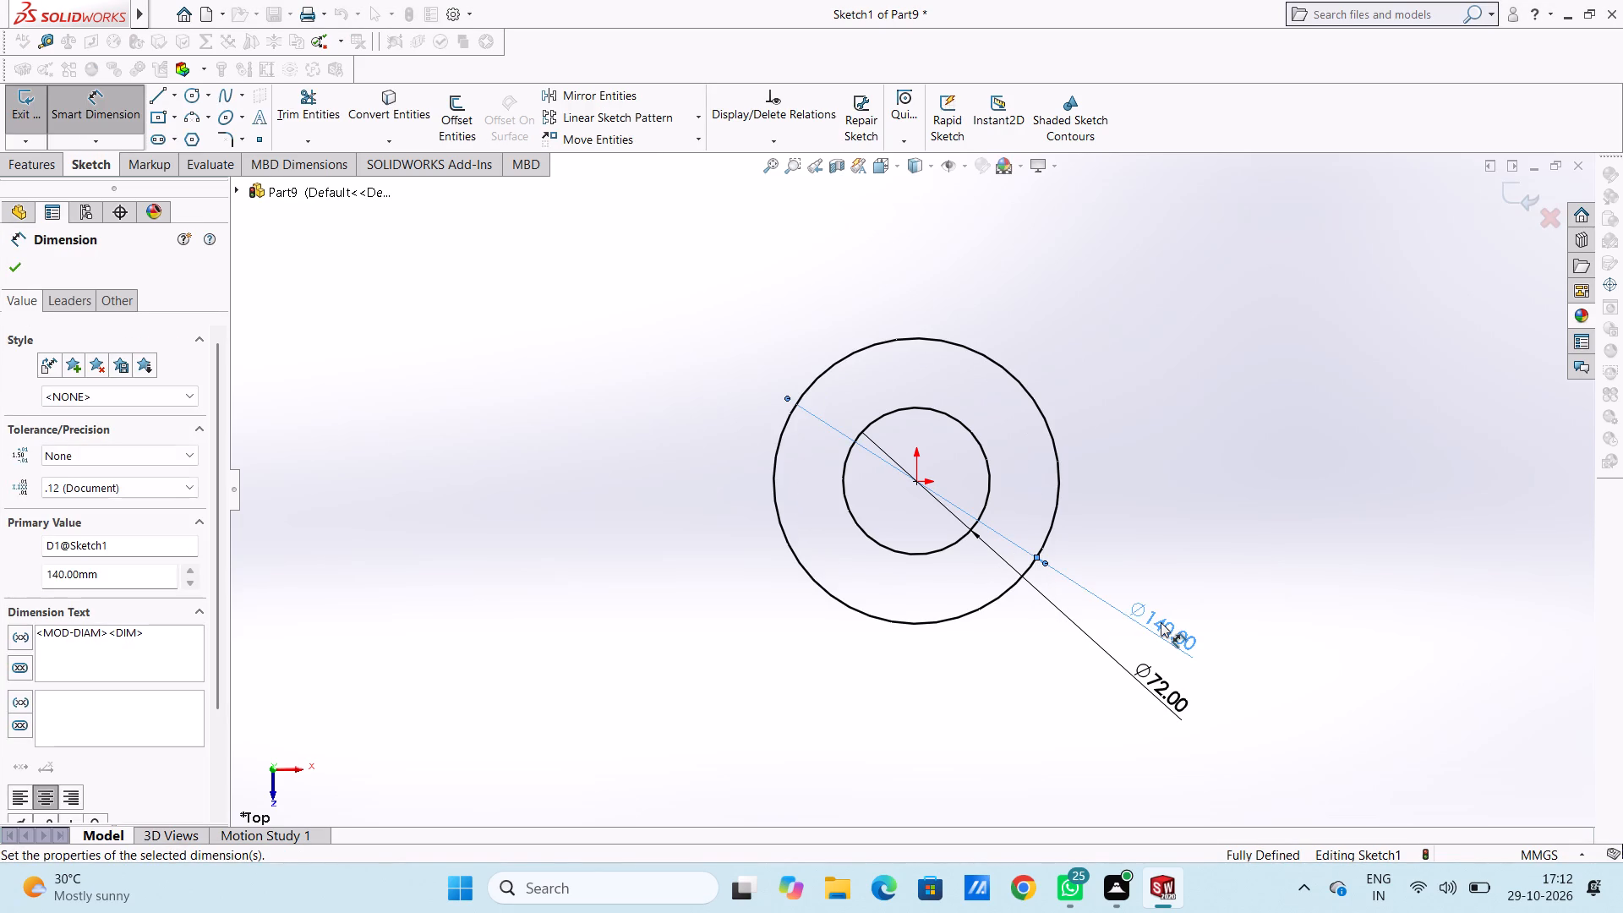
{"action": "left_click", "coordinate": [1130, 532]}
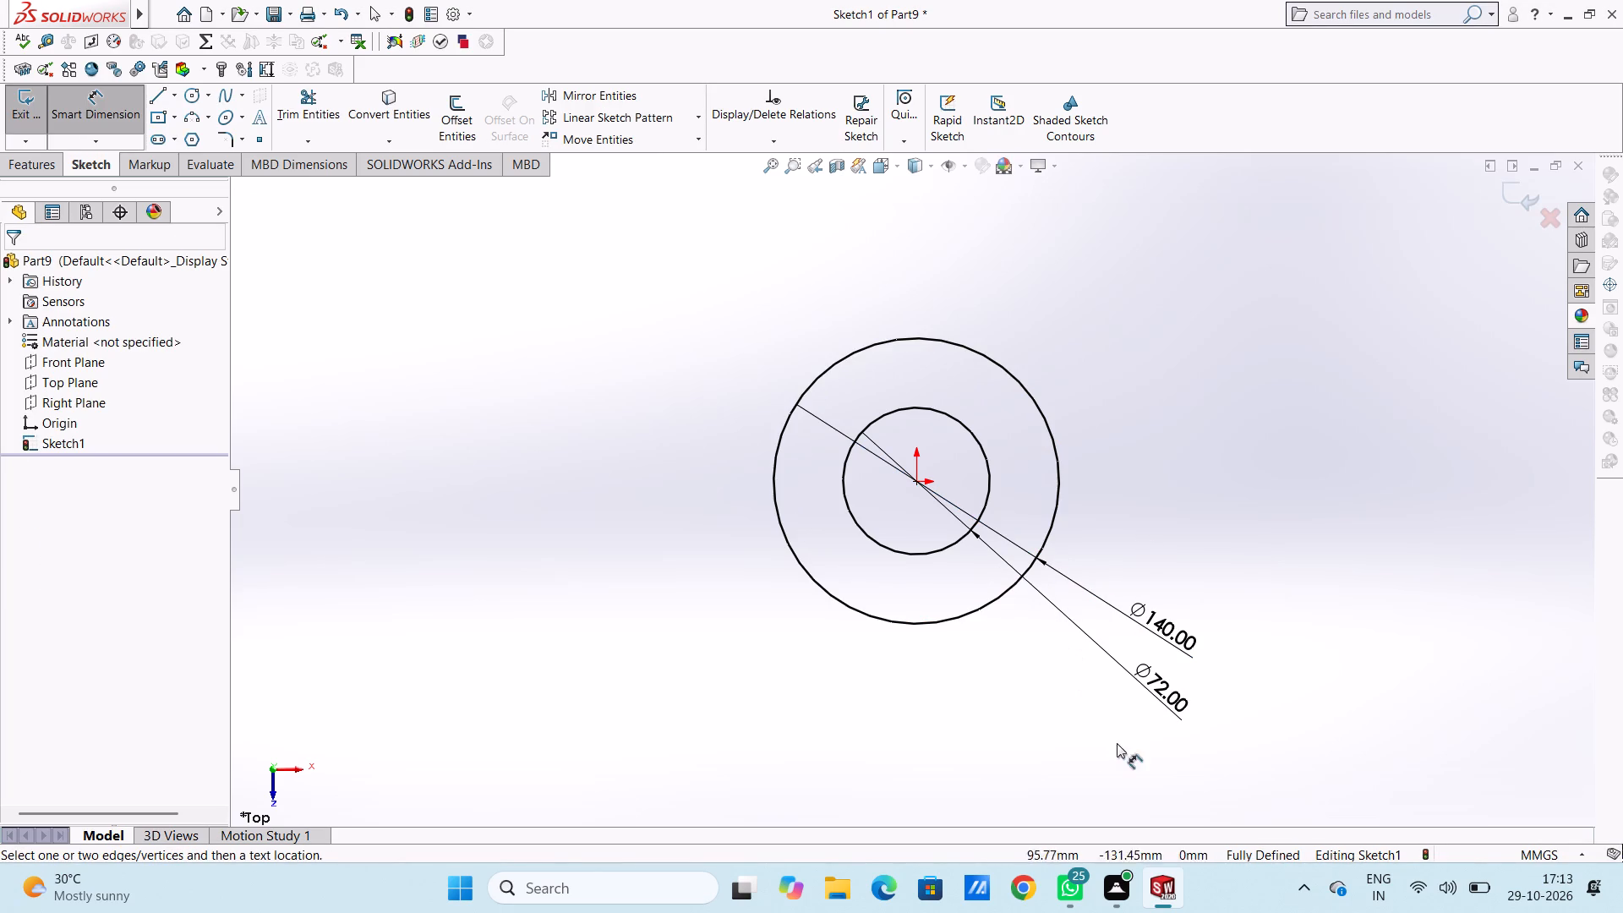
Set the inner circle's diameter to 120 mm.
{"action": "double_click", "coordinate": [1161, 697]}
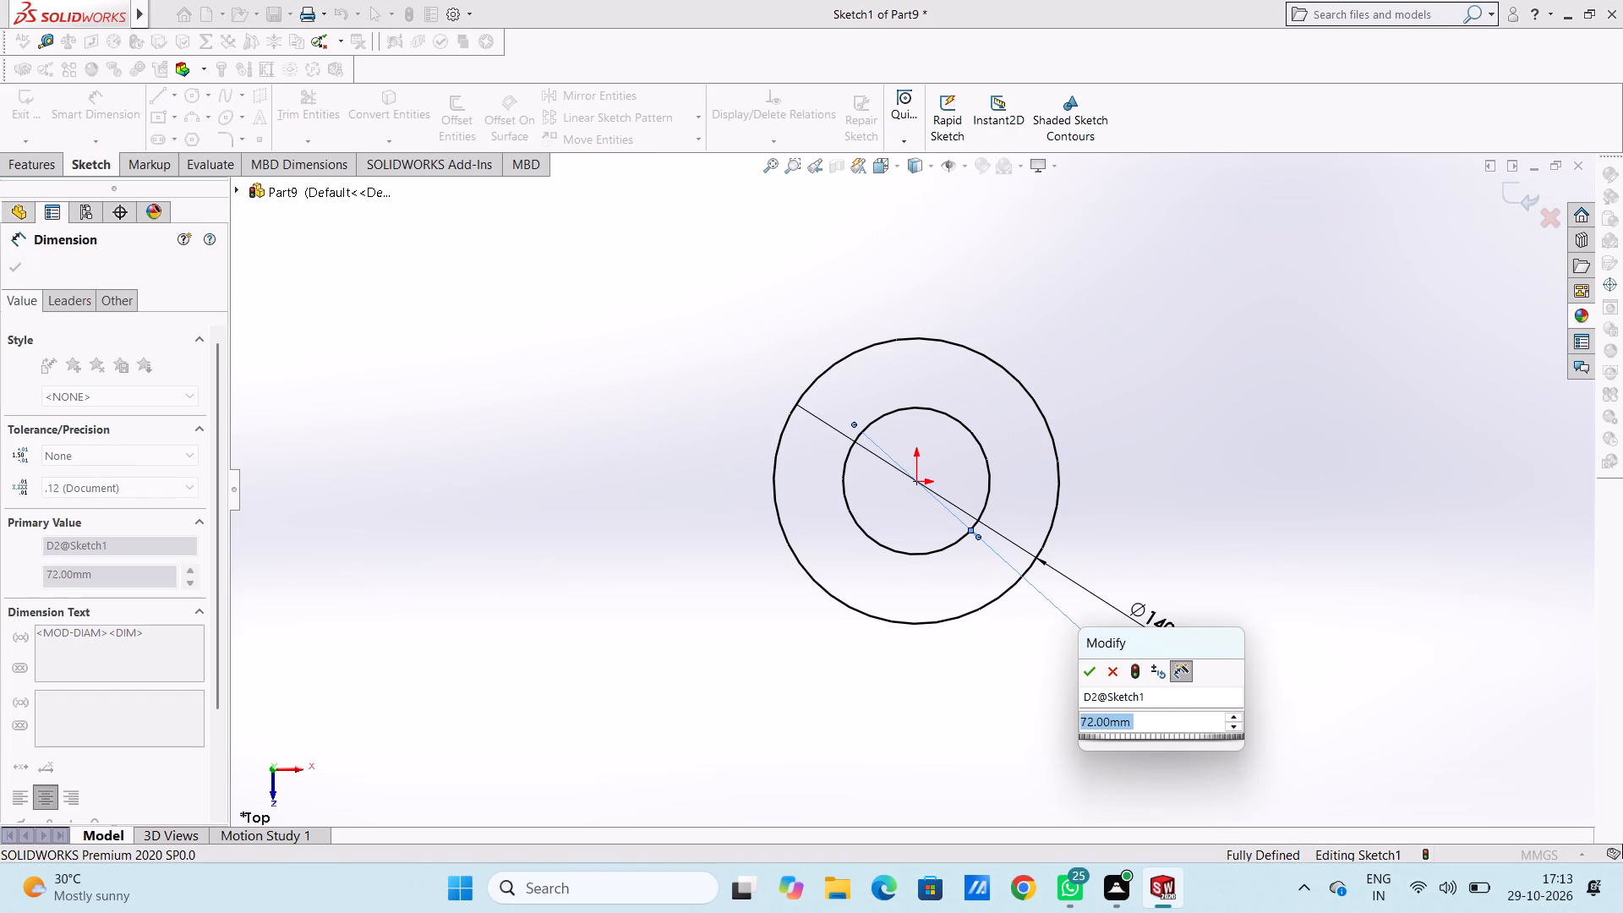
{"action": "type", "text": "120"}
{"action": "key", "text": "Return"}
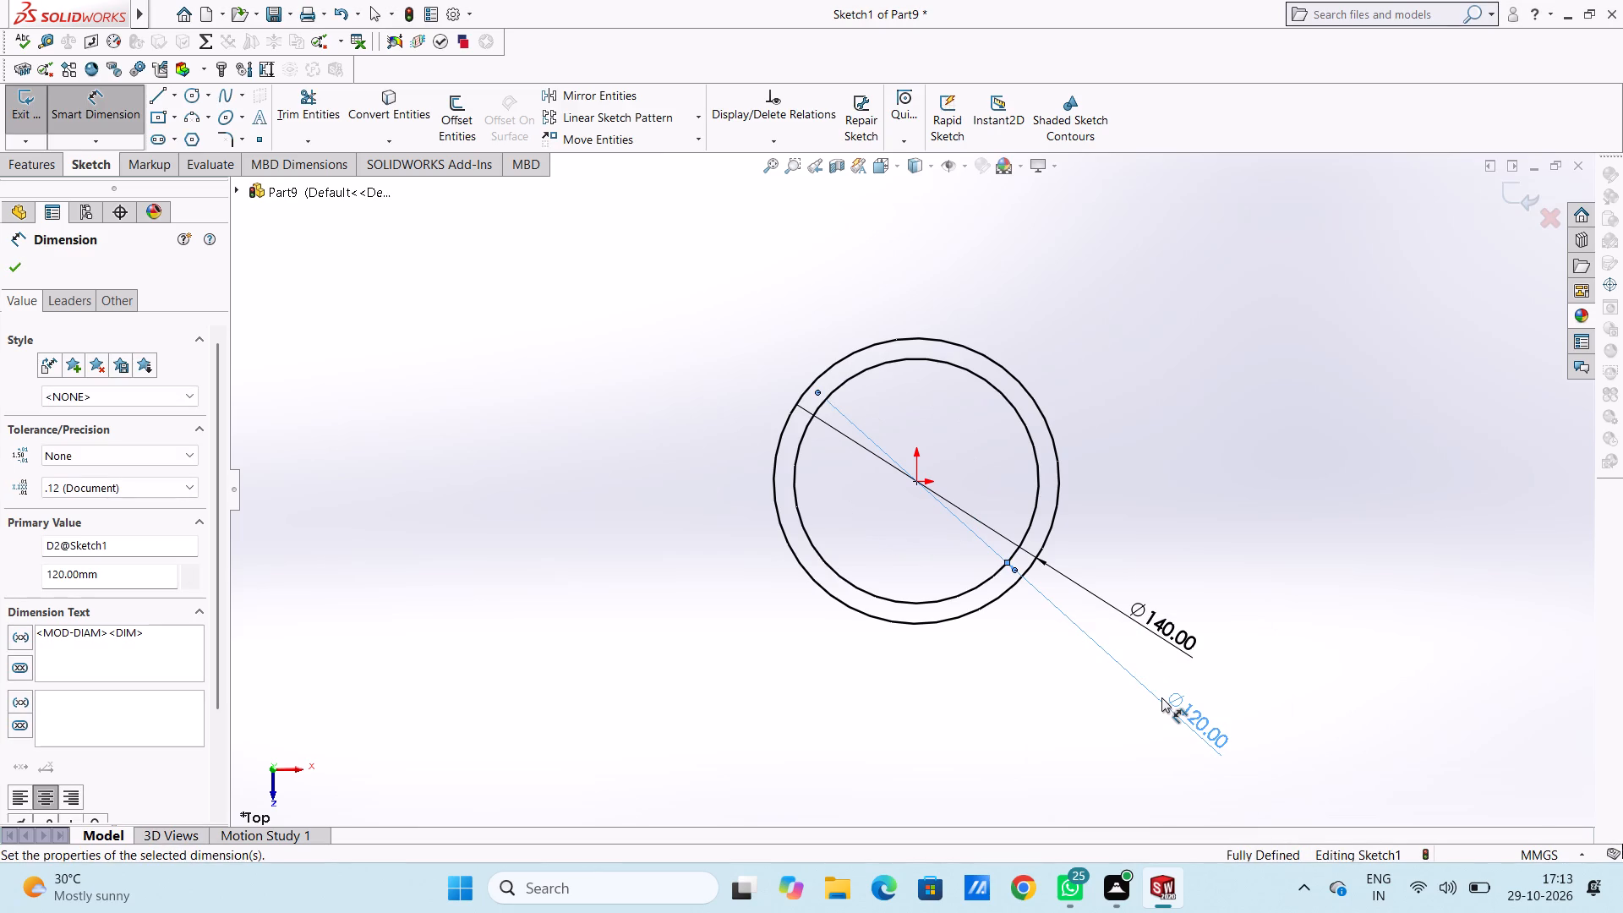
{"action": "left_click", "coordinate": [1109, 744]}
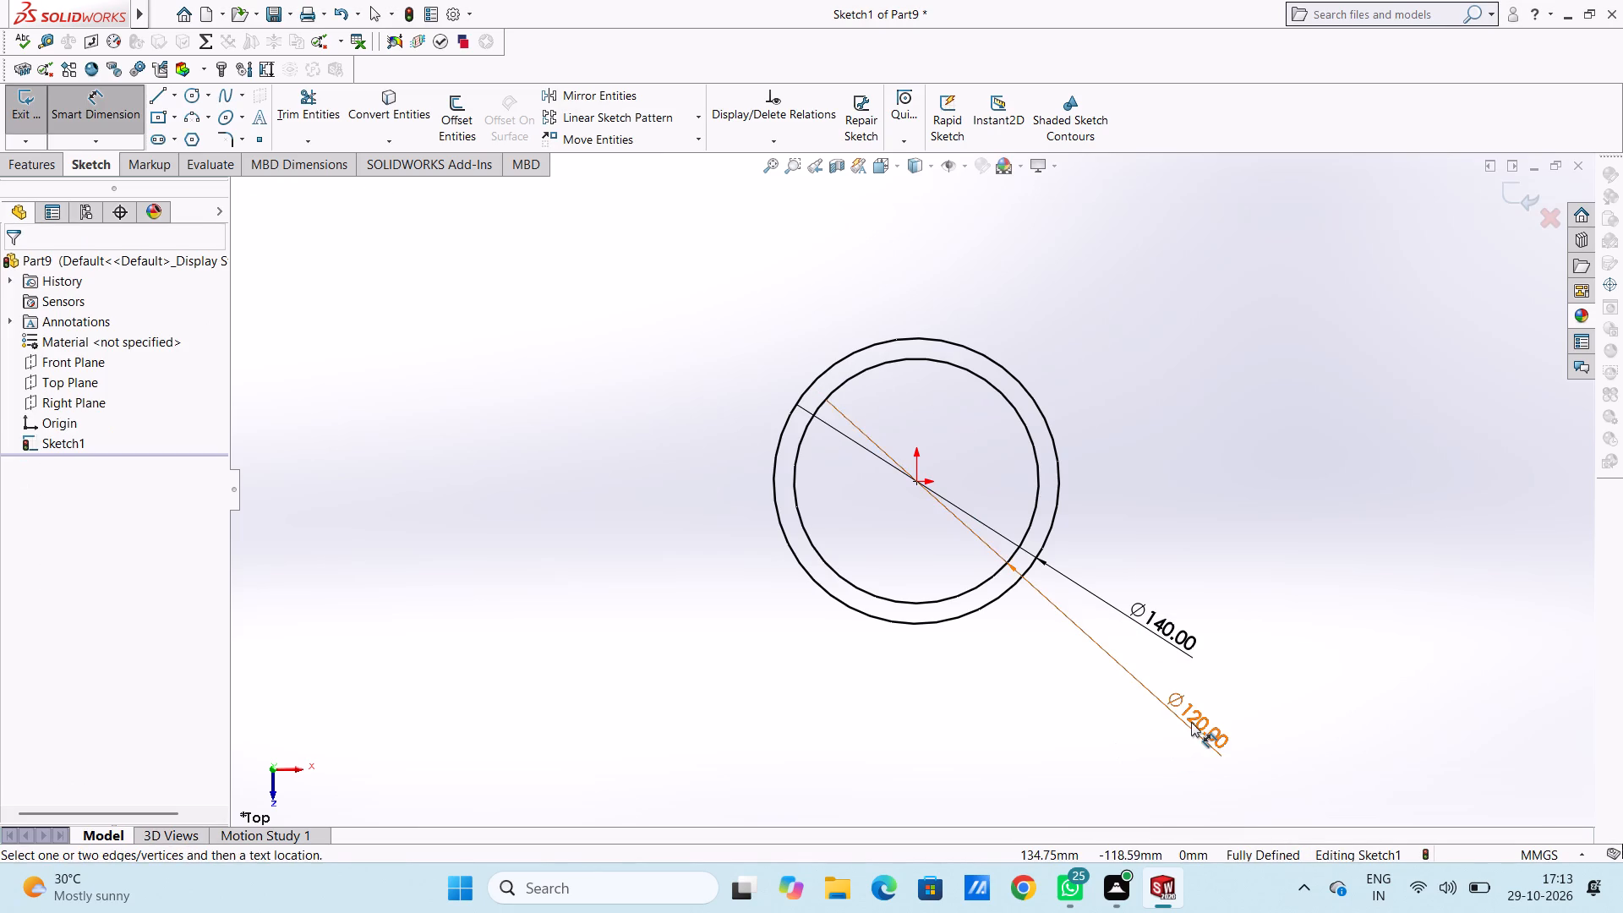
Set the inner circle's diameter to 130 mm.
{"action": "double_click", "coordinate": [1191, 722]}
{"action": "type", "text": "130"}
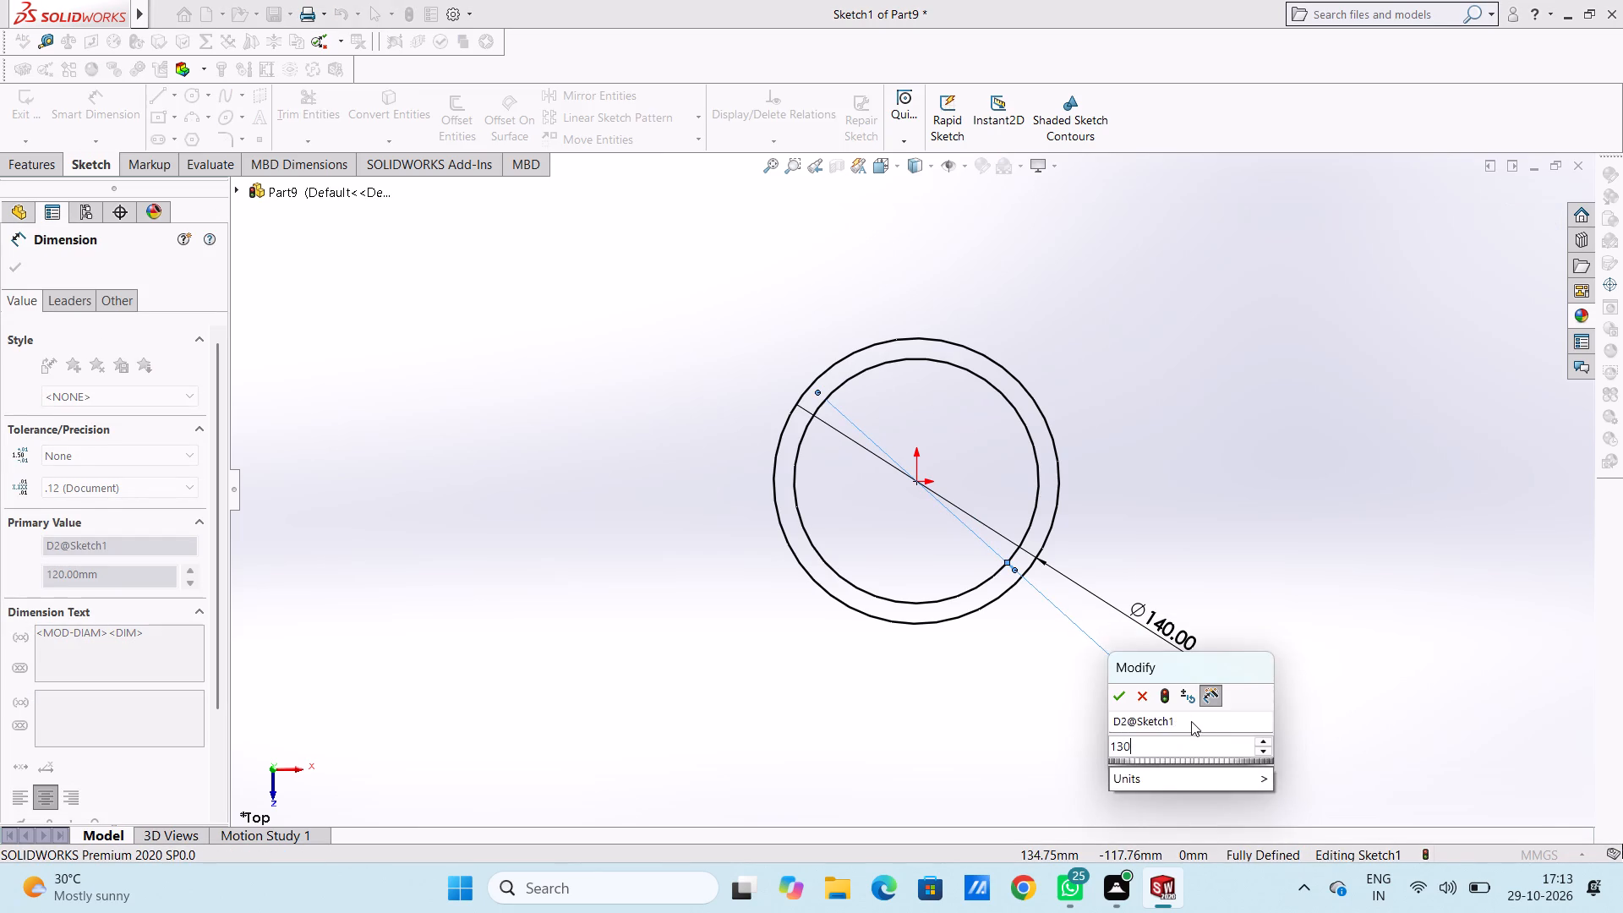
{"action": "key", "text": "Return"}
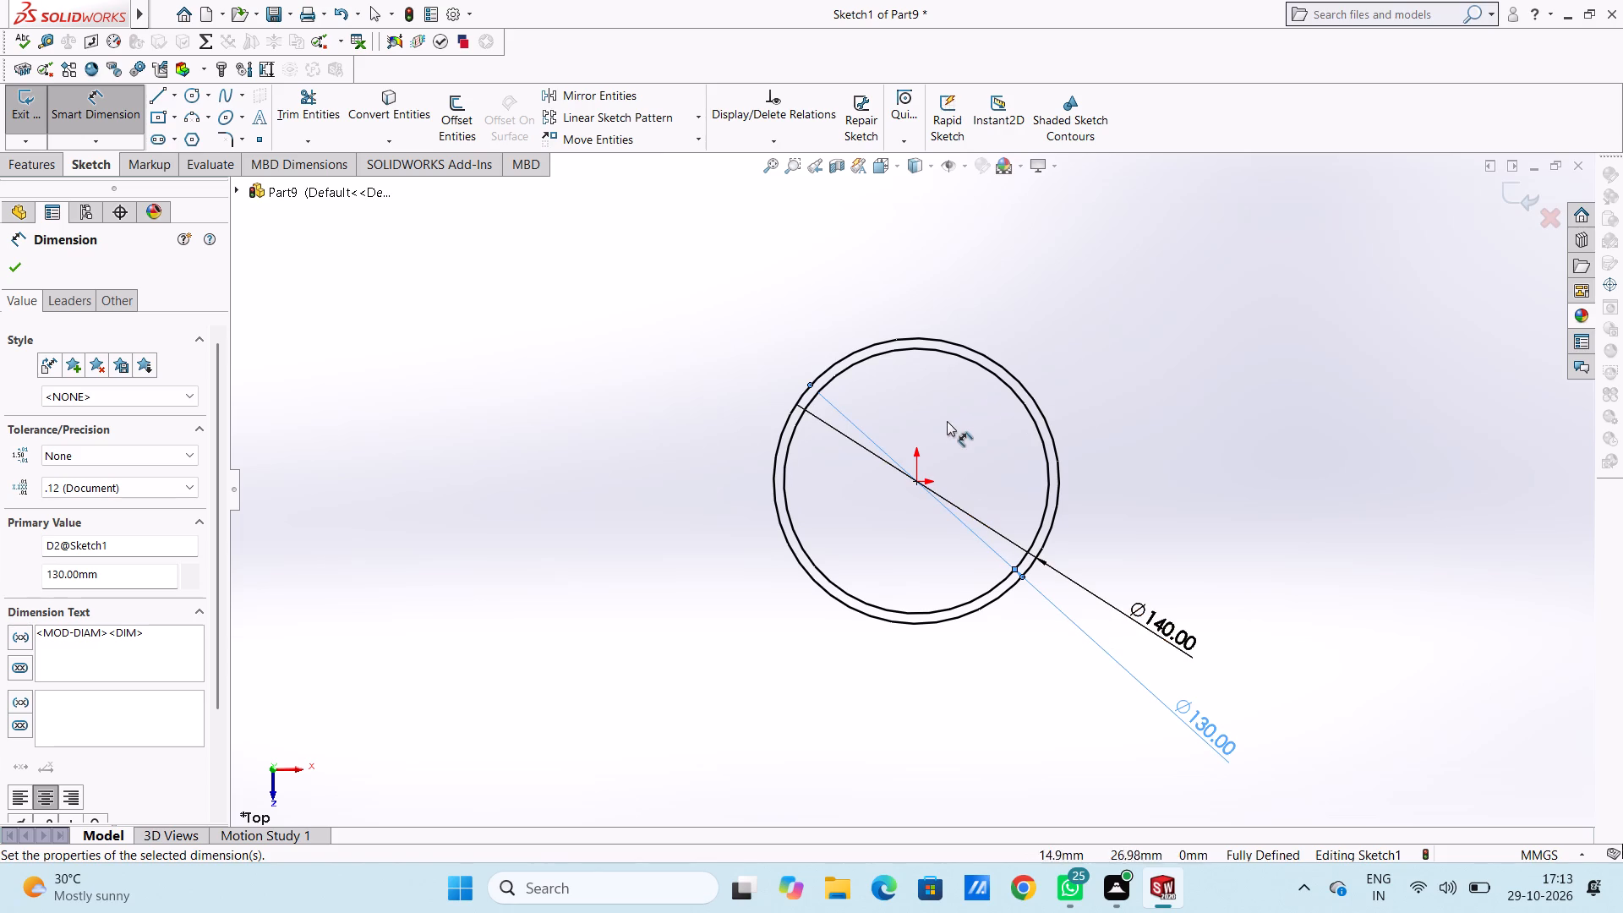
{"action": "left_click", "coordinate": [947, 420]}
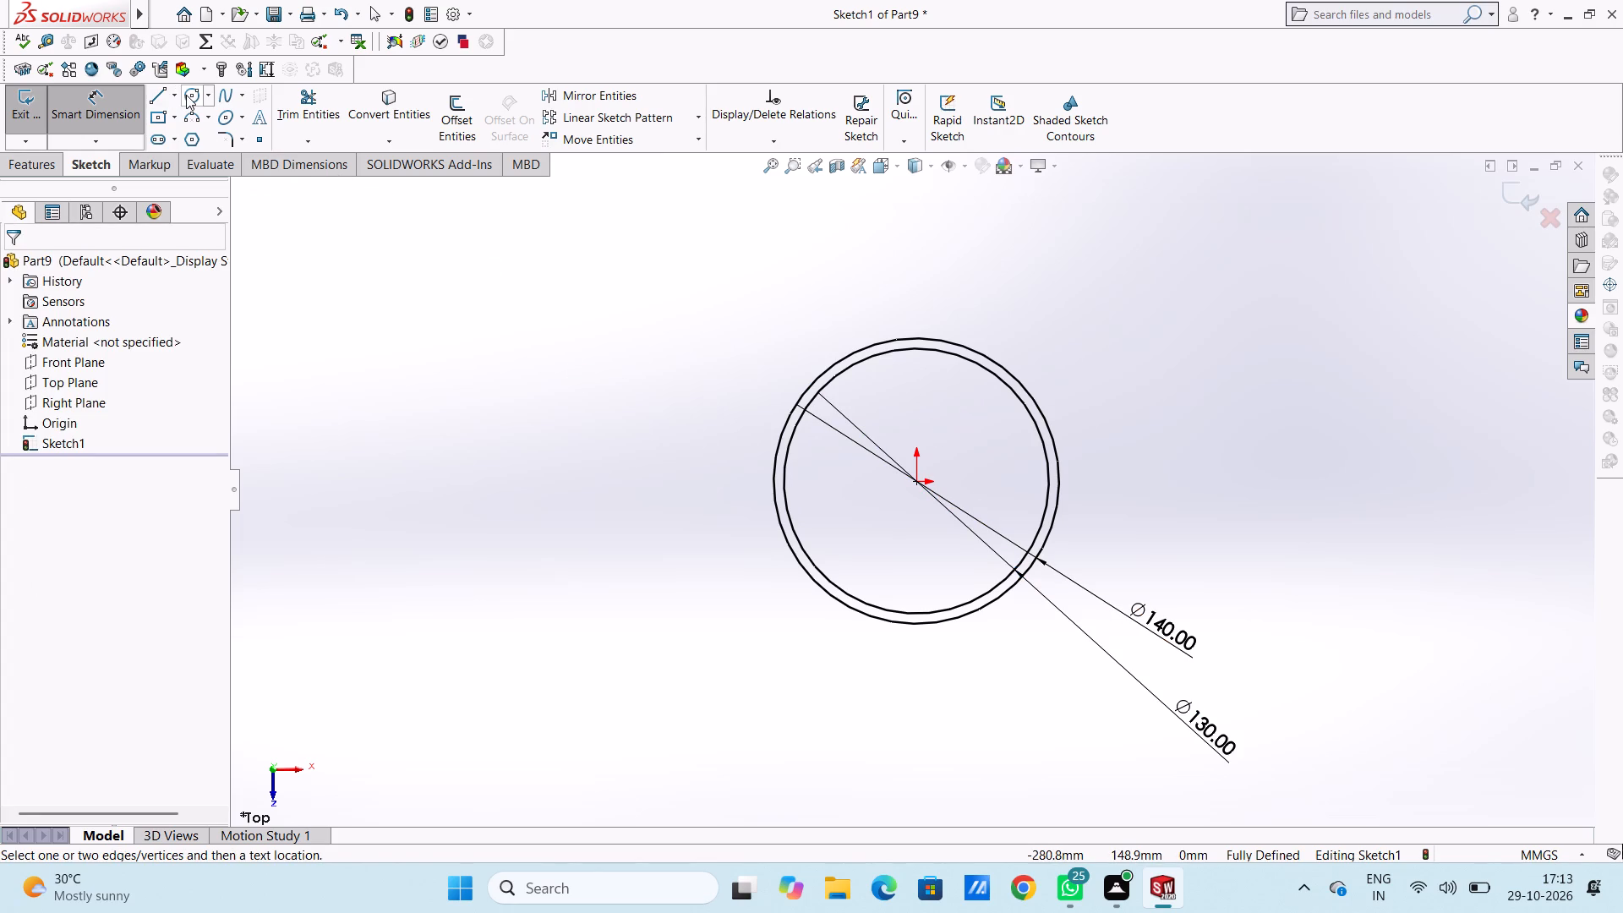
Sketch a circle of about 19 mm radius centred on the inner circle's top point, directly above the origin.
{"action": "left_click", "coordinate": [186, 95]}
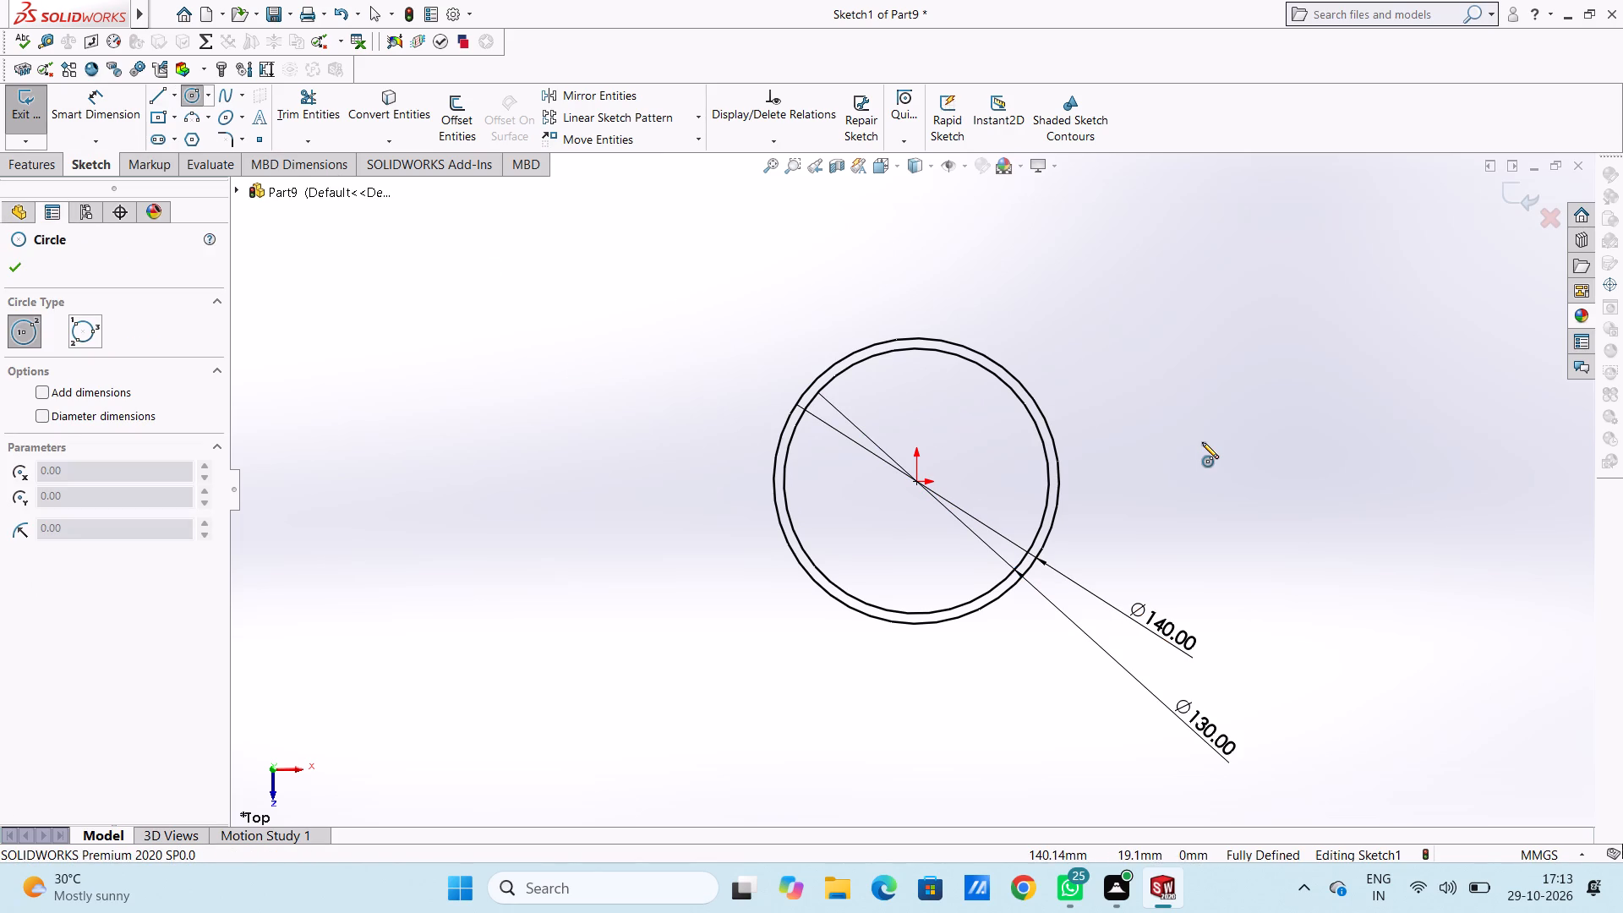
{"action": "left_click", "coordinate": [915, 347]}
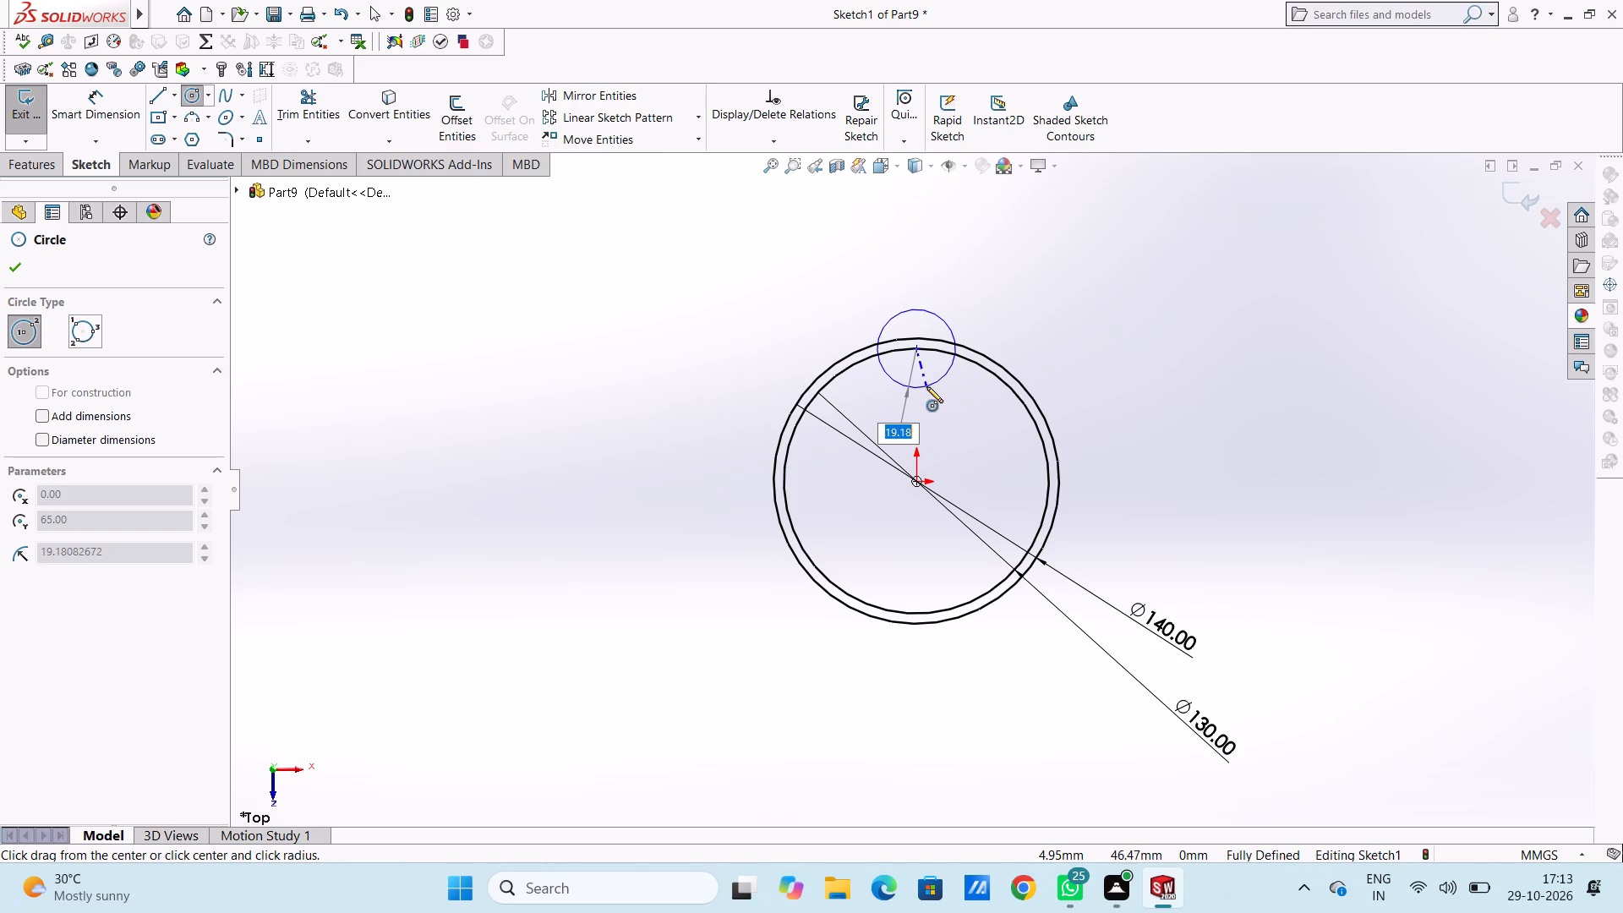
{"action": "left_click", "coordinate": [926, 386]}
{"action": "left_click", "coordinate": [24, 263]}
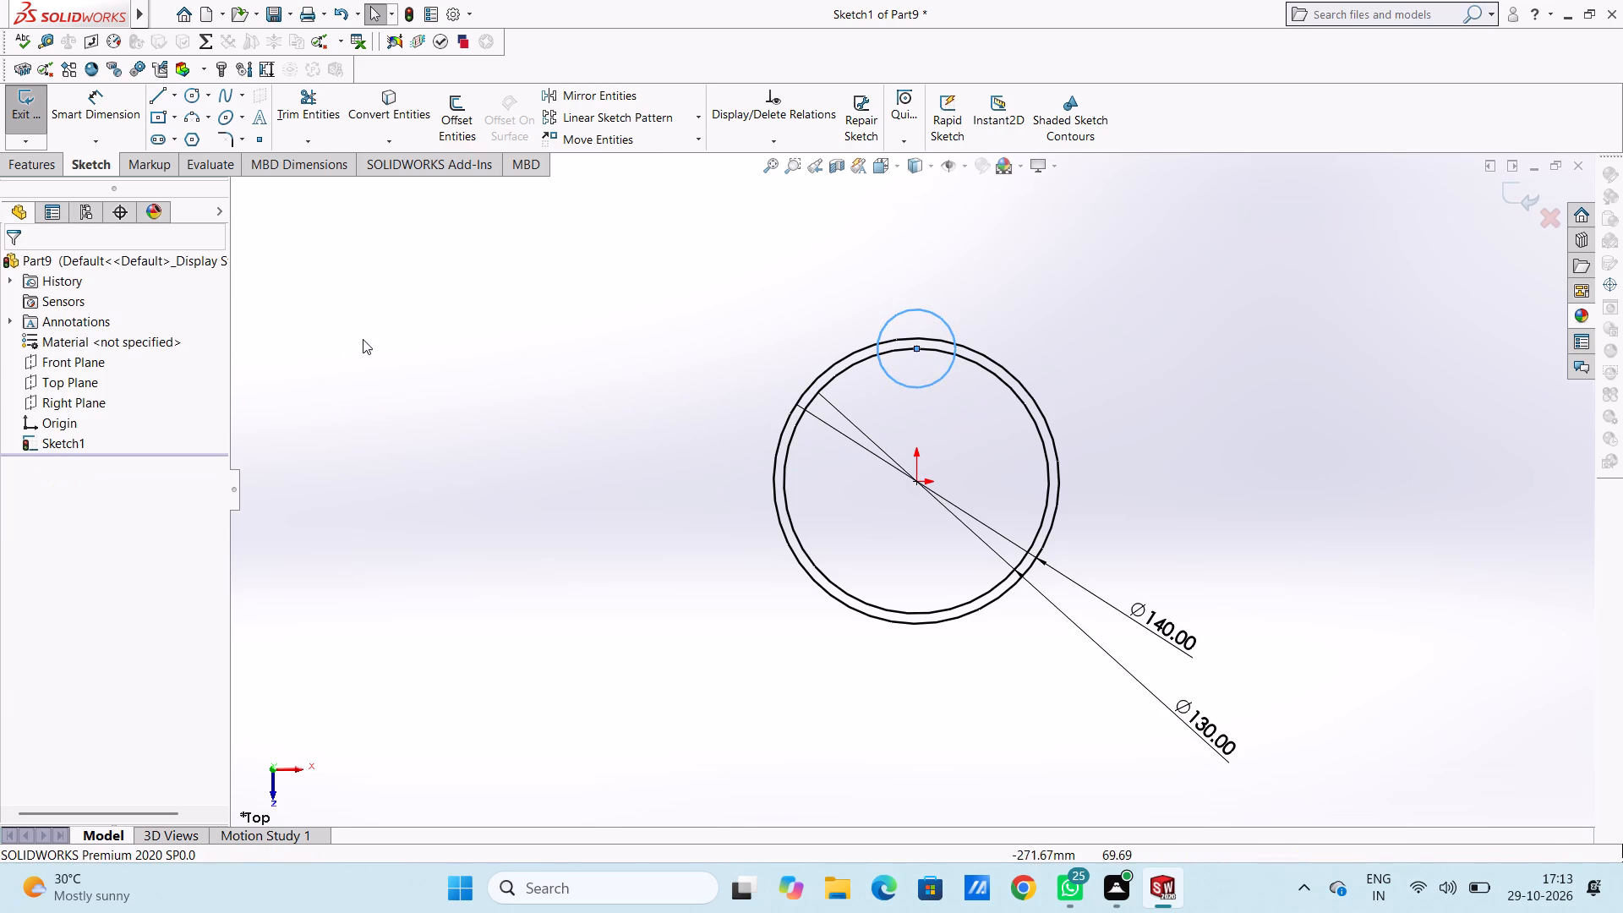
{"action": "left_click", "coordinate": [363, 338]}
Dimension the small top circle's diameter as 12 mm.
{"action": "left_click", "coordinate": [104, 98]}
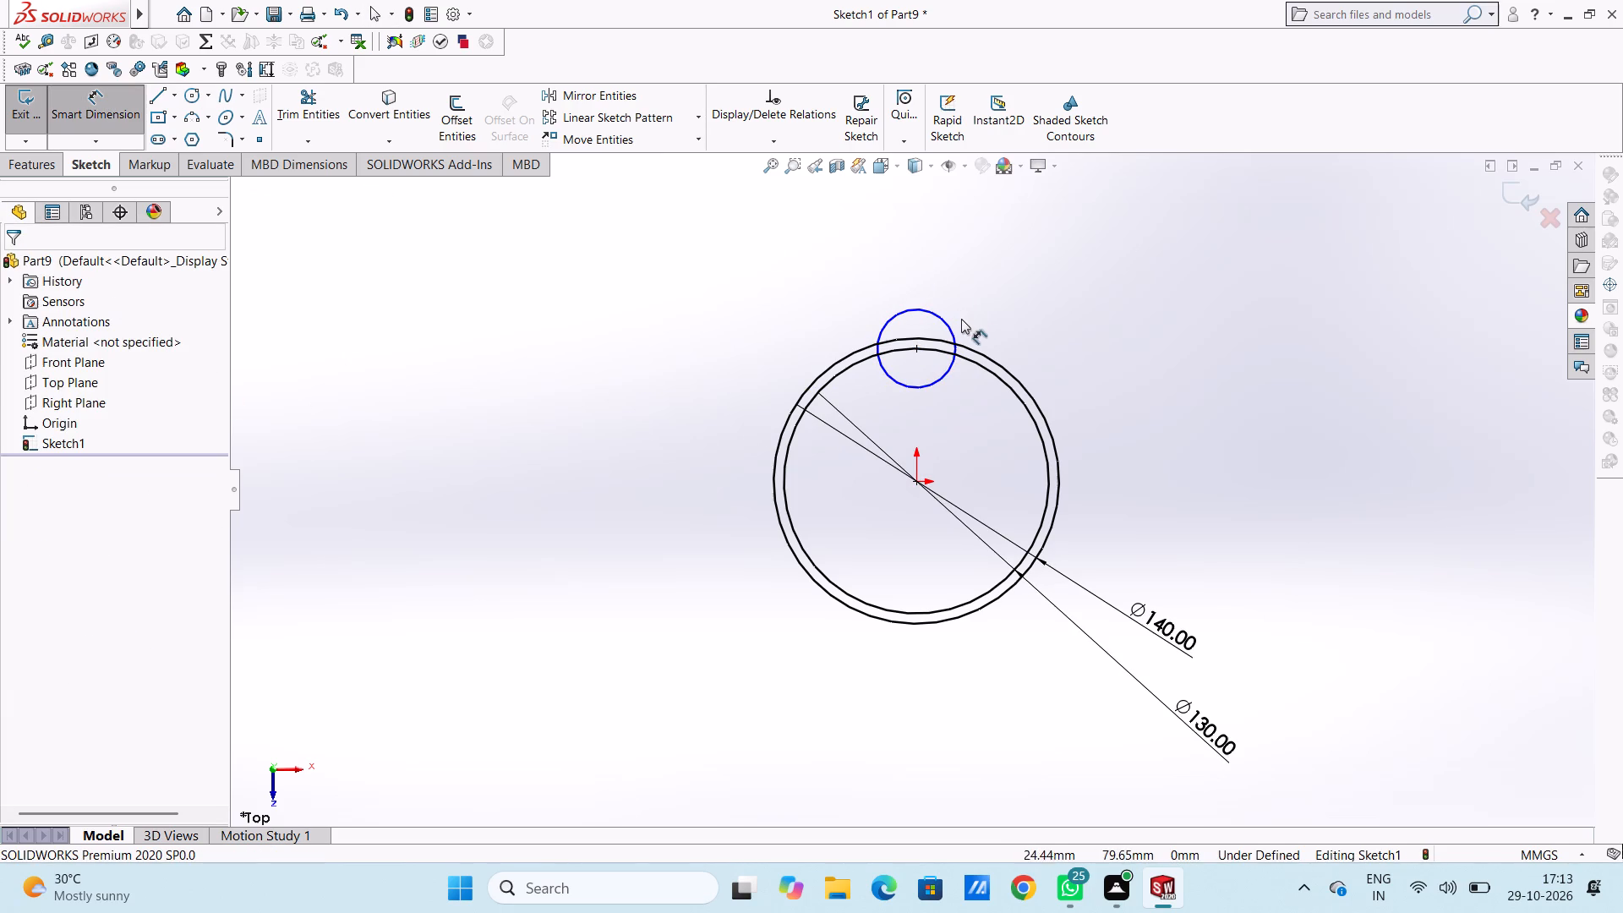
{"action": "left_click", "coordinate": [943, 317]}
{"action": "left_click", "coordinate": [1224, 255]}
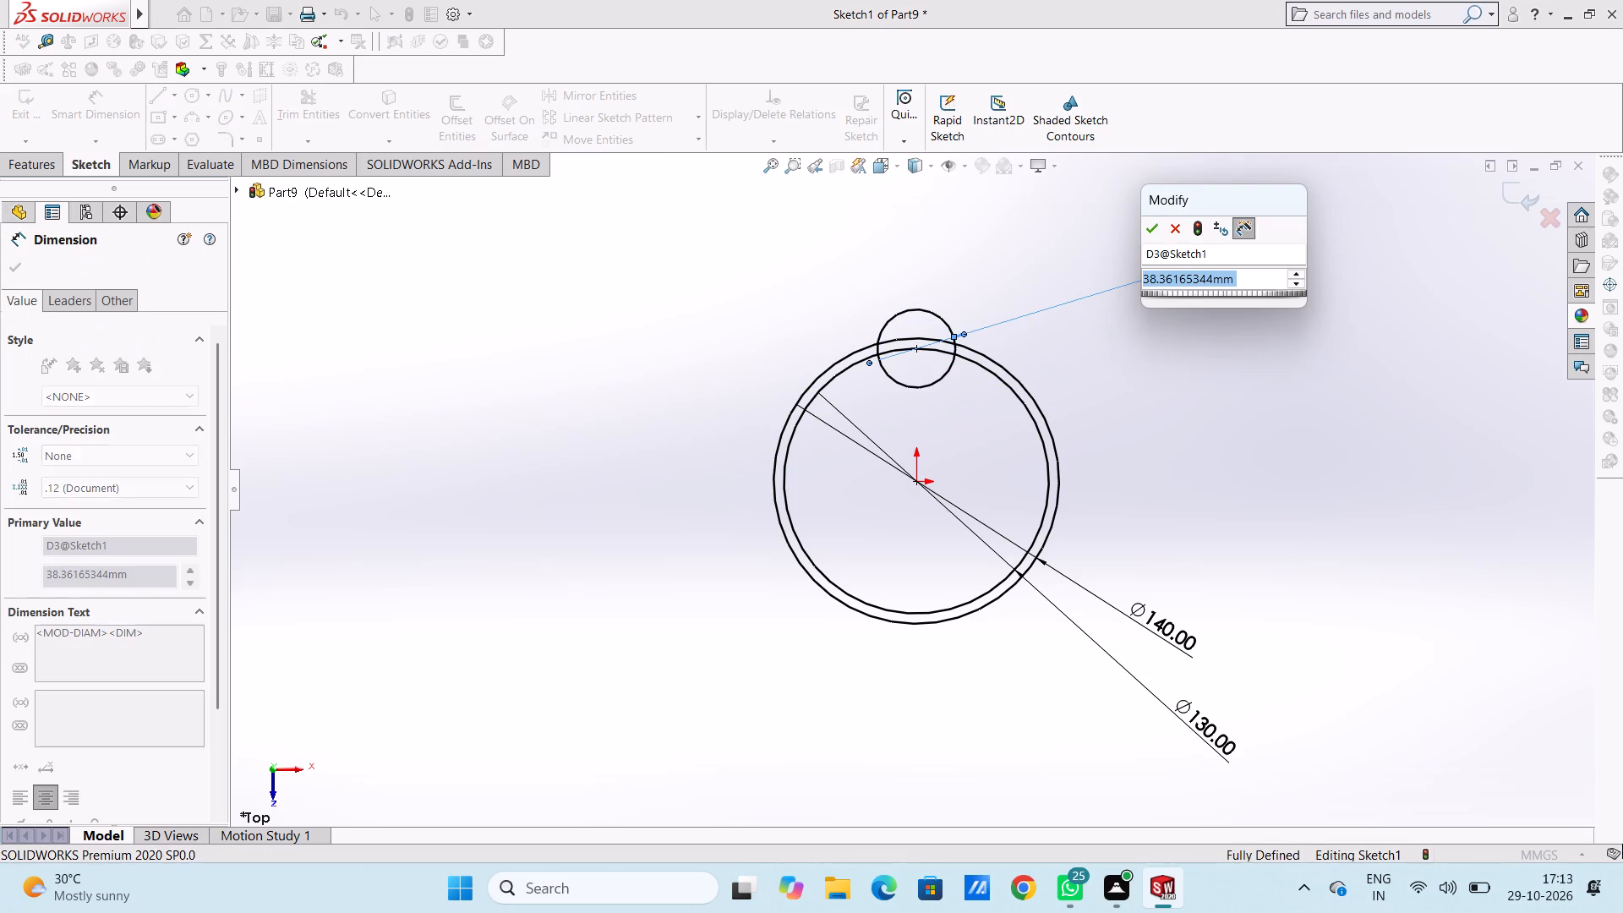
{"action": "type", "text": "12"}
{"action": "key", "text": "Return"}
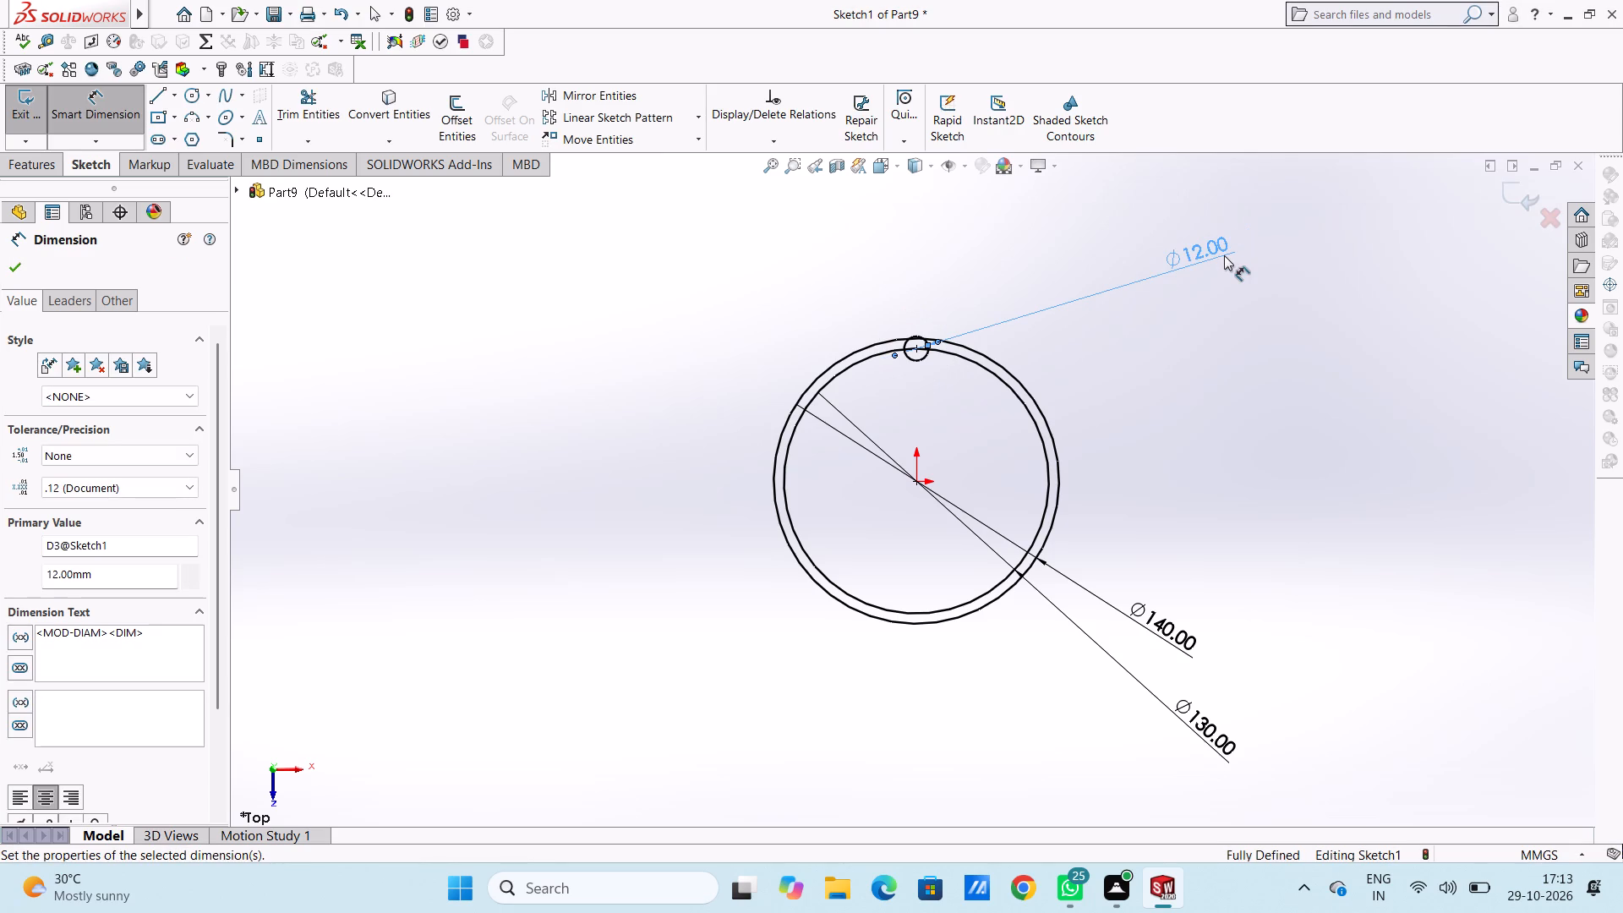
{"action": "left_click", "coordinate": [966, 308]}
Create a circular sketch pattern of the 12 mm circle around the origin with 4 equally spaced instances over 360 degrees.
{"action": "scroll", "coordinate": [938, 372], "scroll_direction": "down", "scroll_amount": 3}
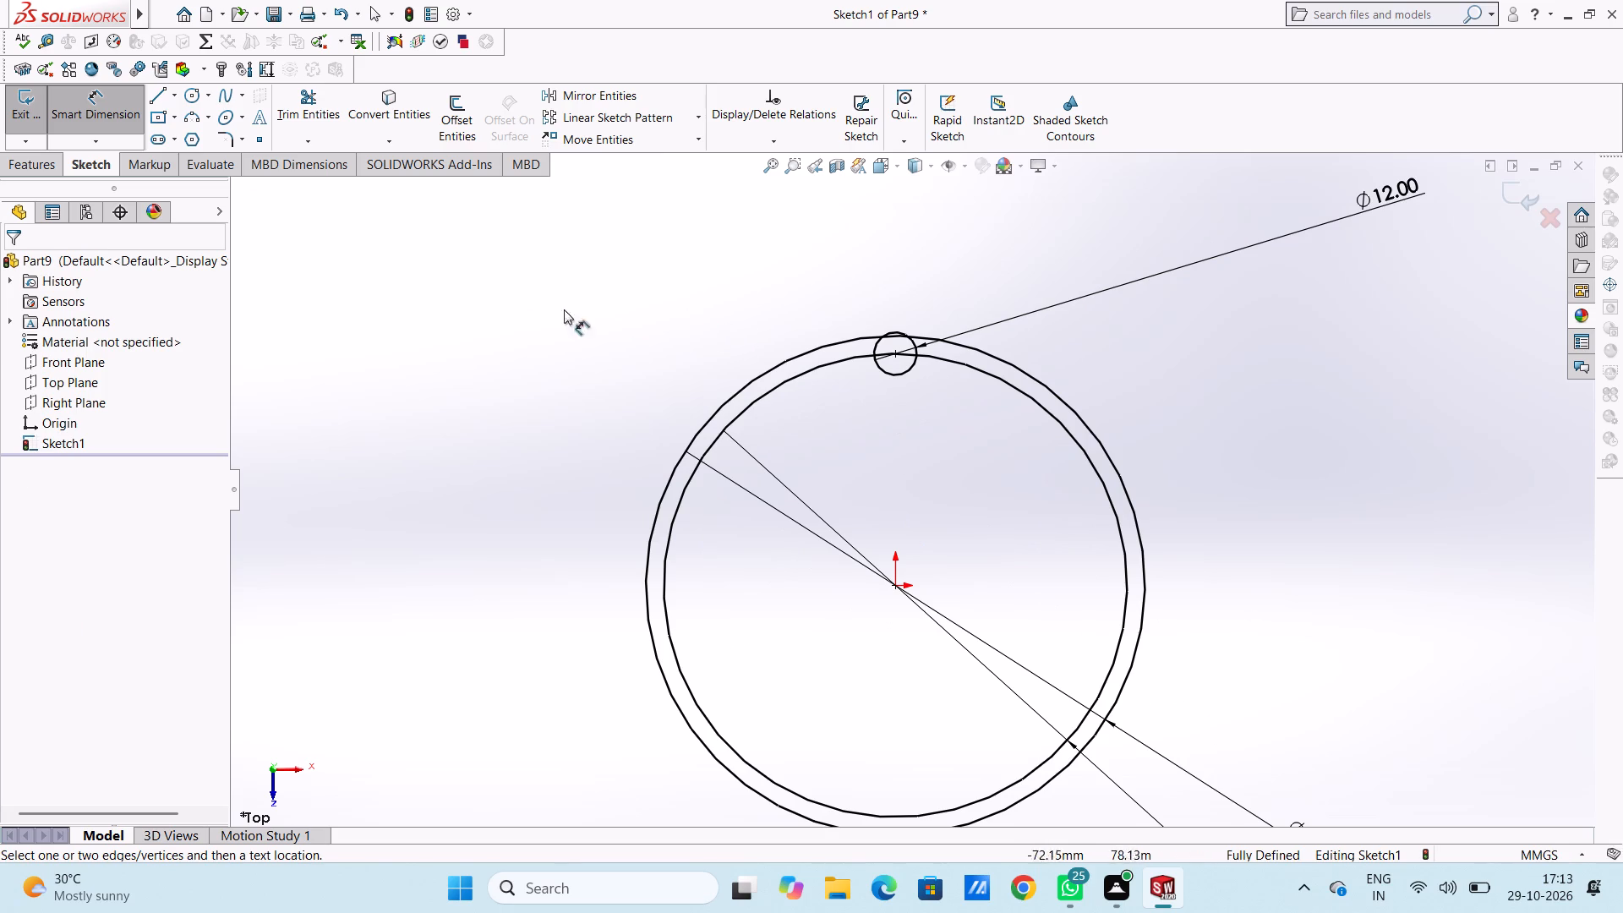
{"action": "left_click", "coordinate": [112, 105]}
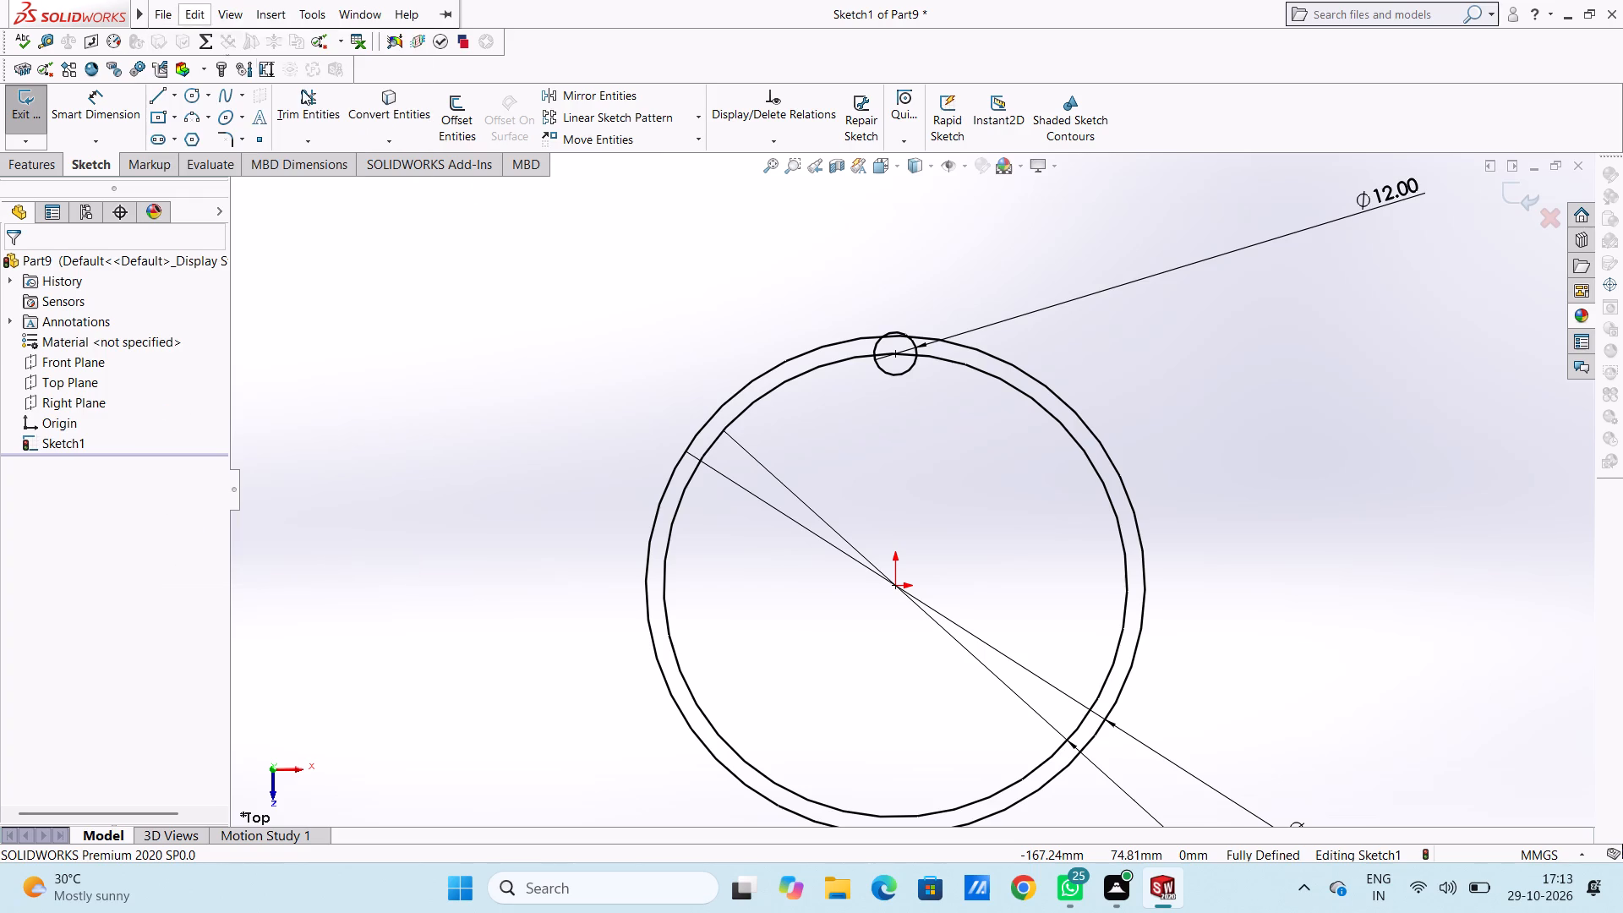
{"action": "left_click", "coordinate": [903, 379]}
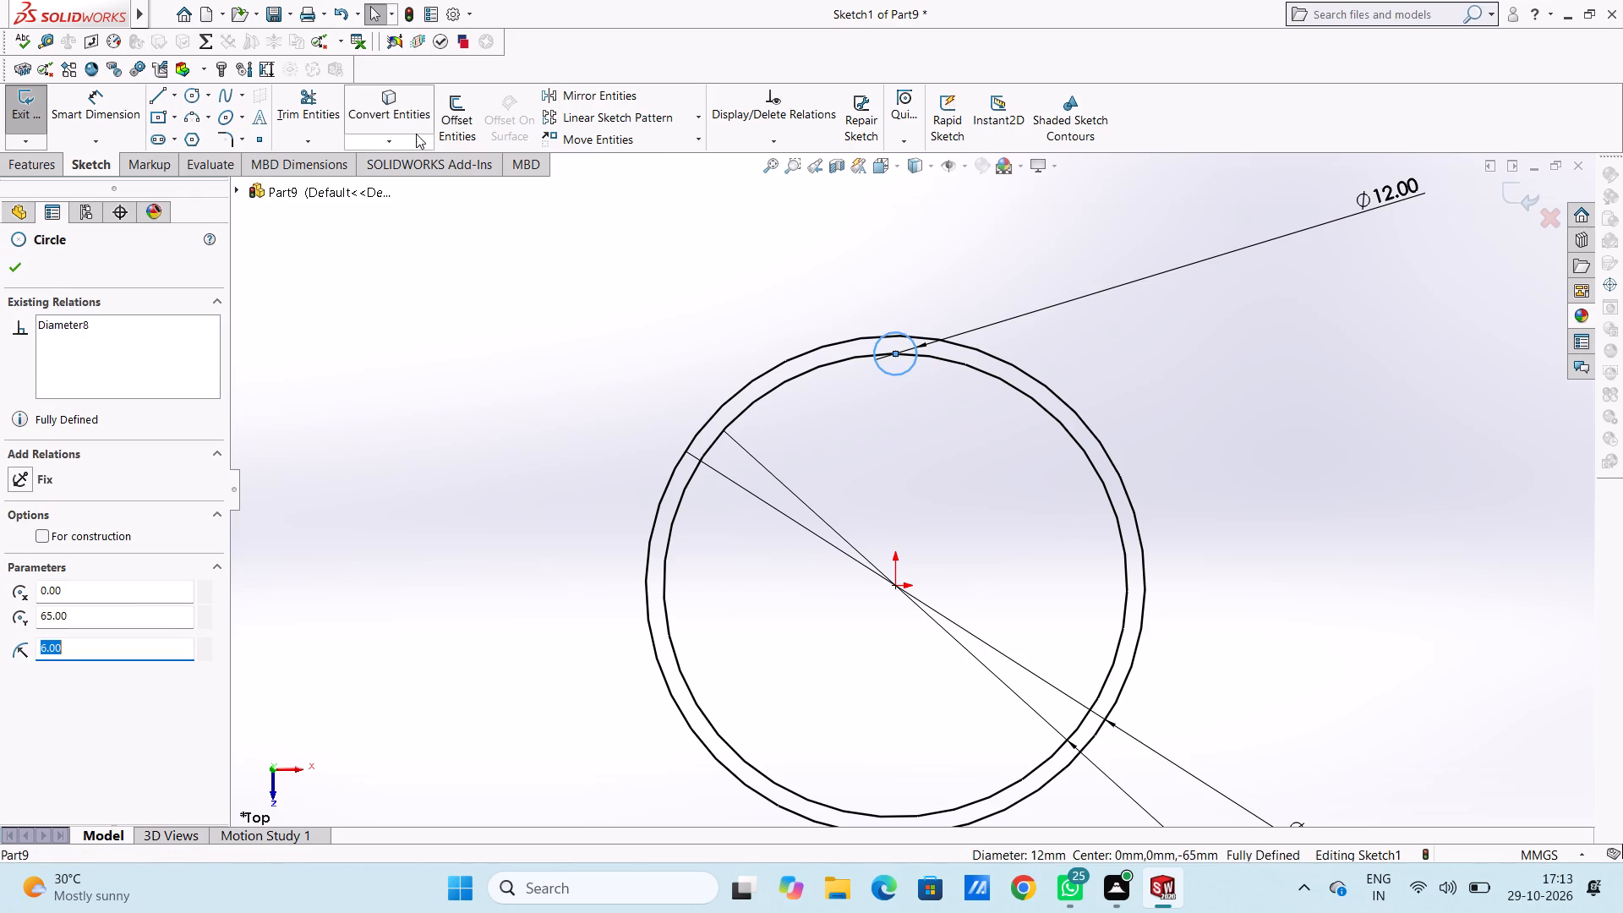
{"action": "left_click", "coordinate": [698, 123]}
{"action": "left_click", "coordinate": [697, 164]}
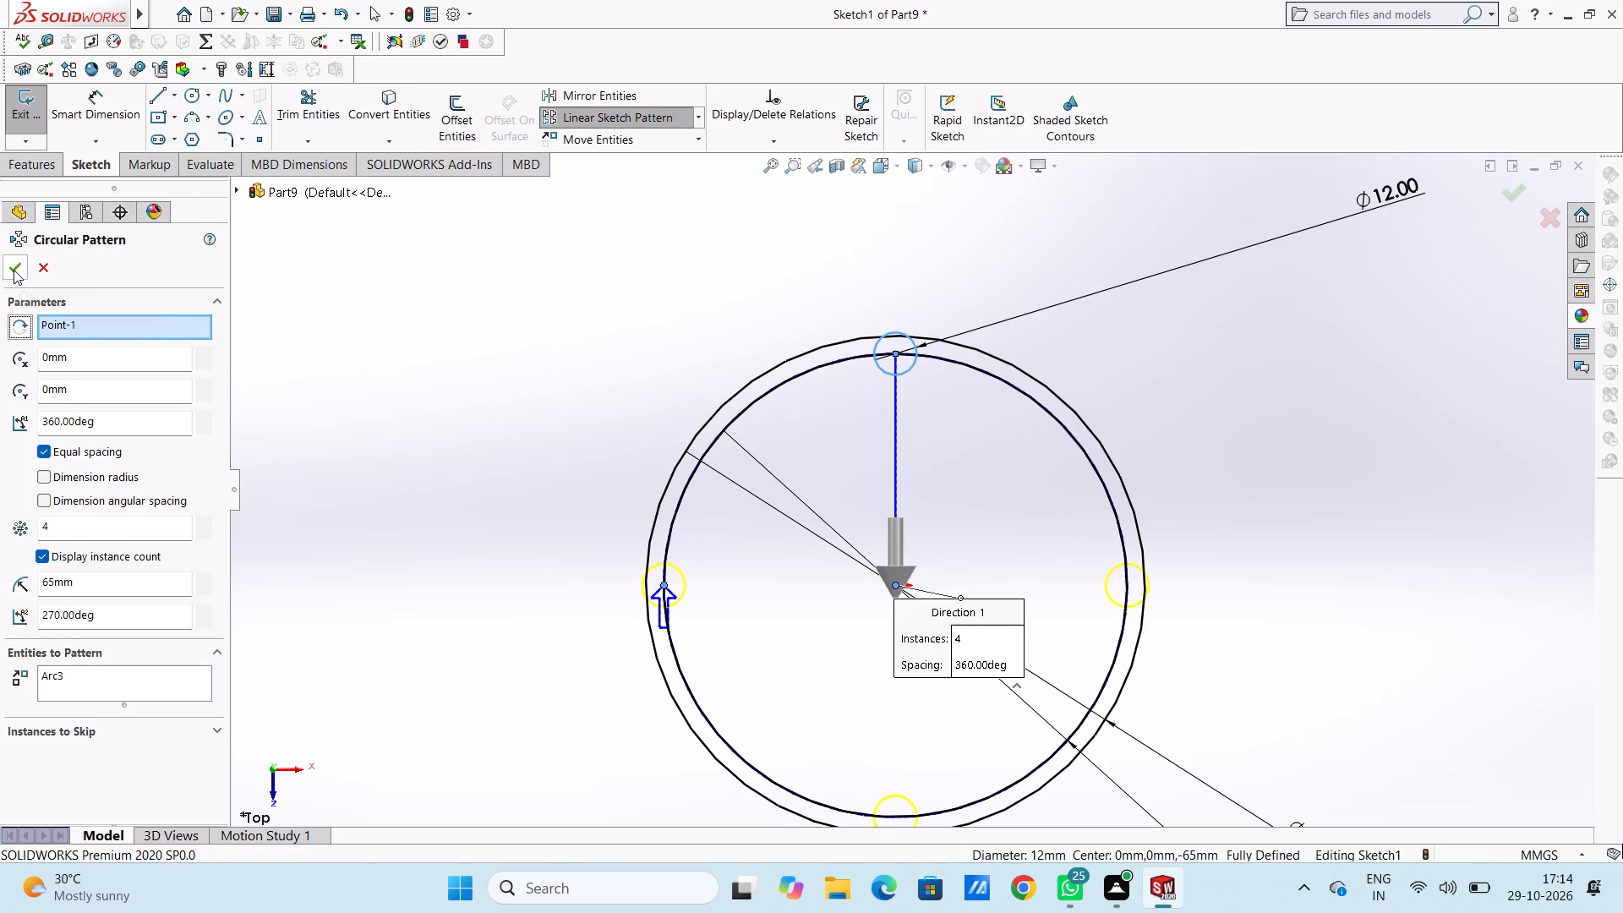
{"action": "left_click", "coordinate": [14, 270]}
{"action": "left_click", "coordinate": [484, 339]}
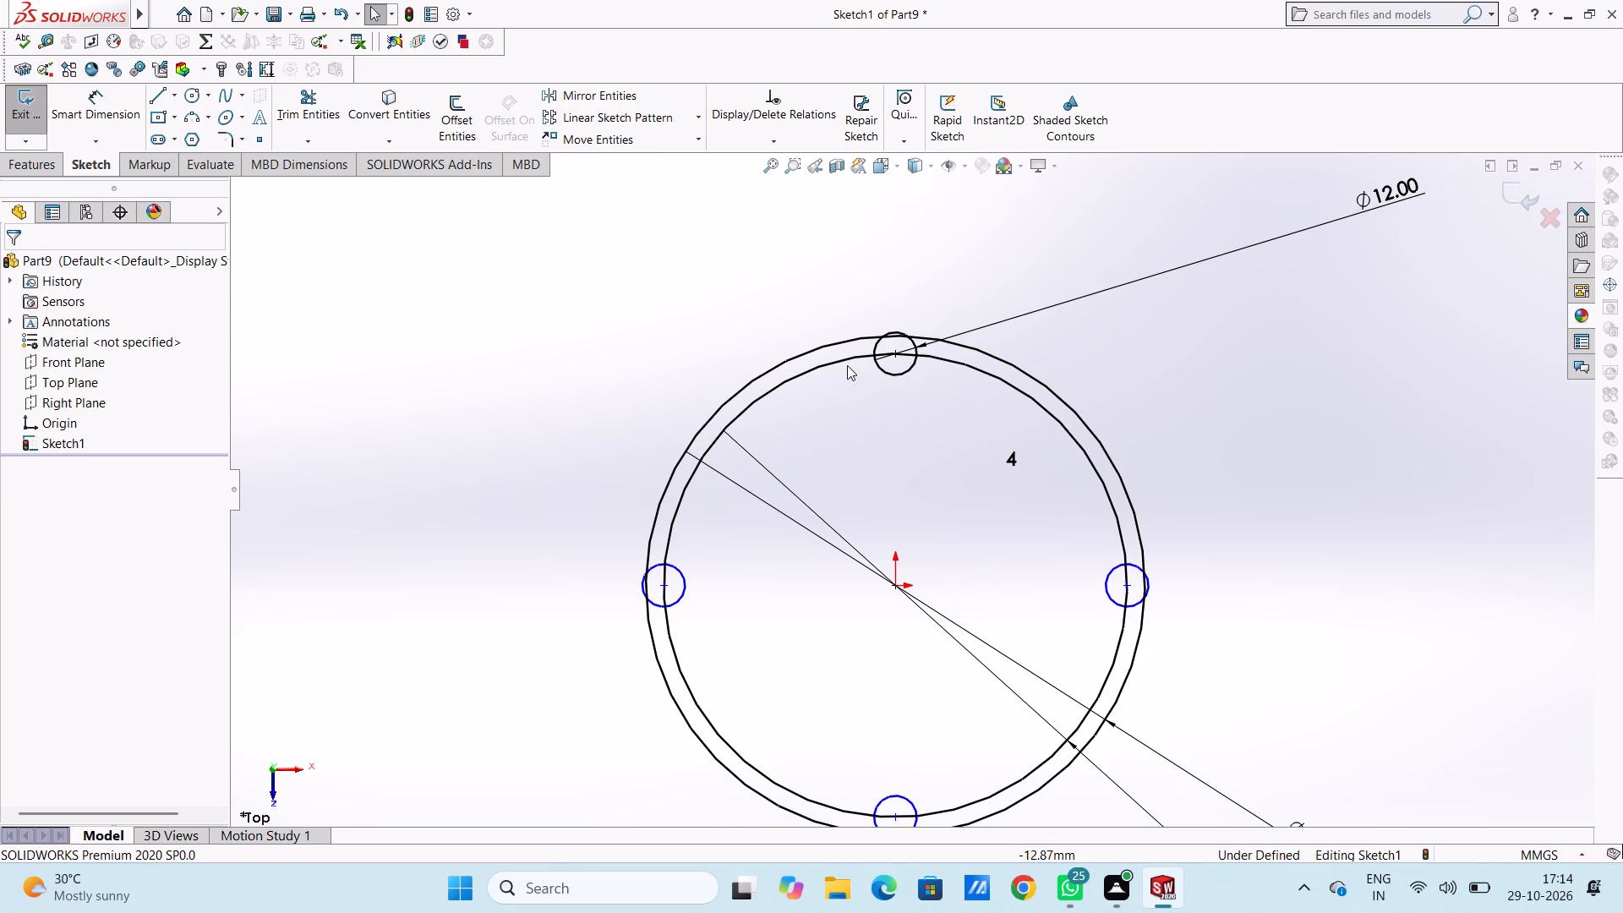
Delete the 130 mm inner circle from the sketch along with its associated dimension.
{"action": "left_click", "coordinate": [845, 364]}
{"action": "right_click", "coordinate": [773, 284]}
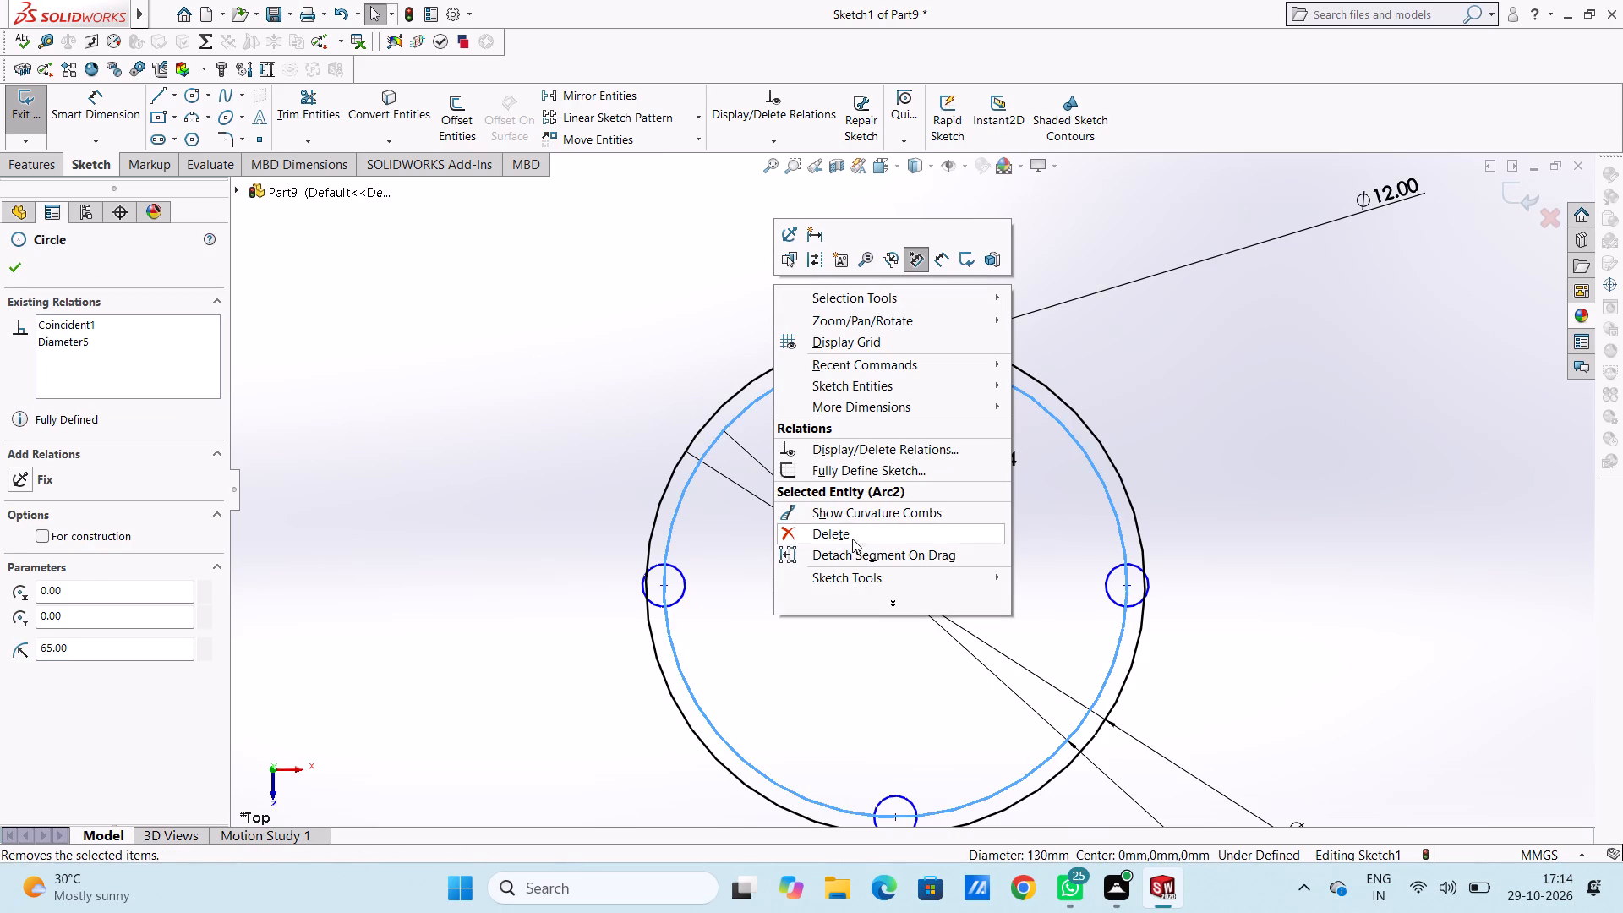
{"action": "left_click", "coordinate": [685, 318]}
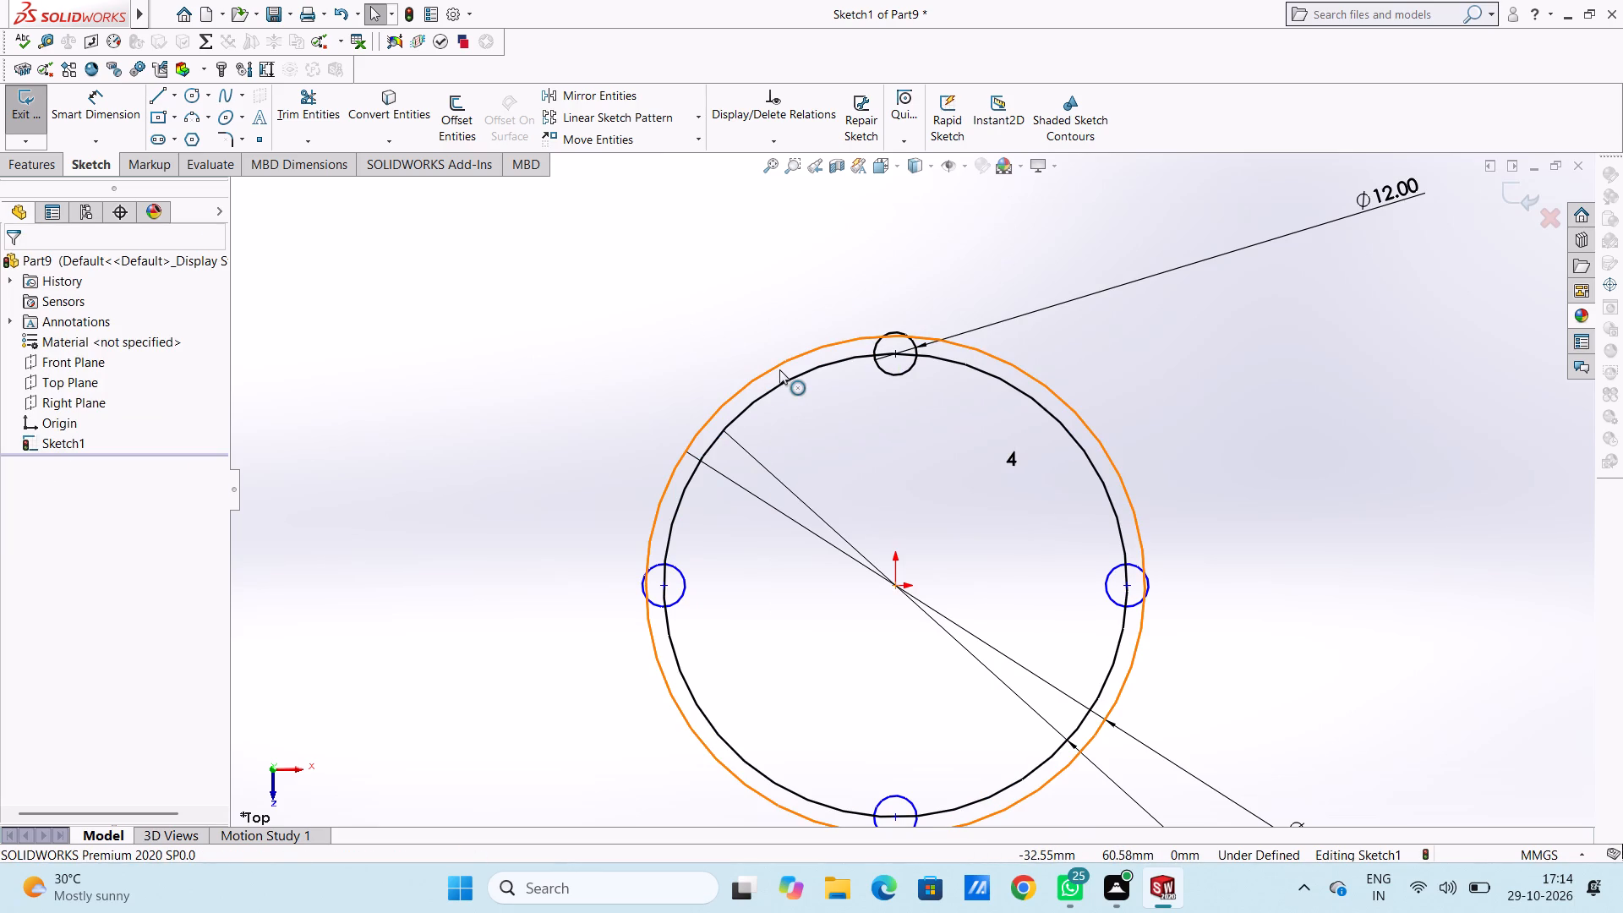
{"action": "left_click", "coordinate": [789, 379]}
{"action": "right_click", "coordinate": [755, 292]}
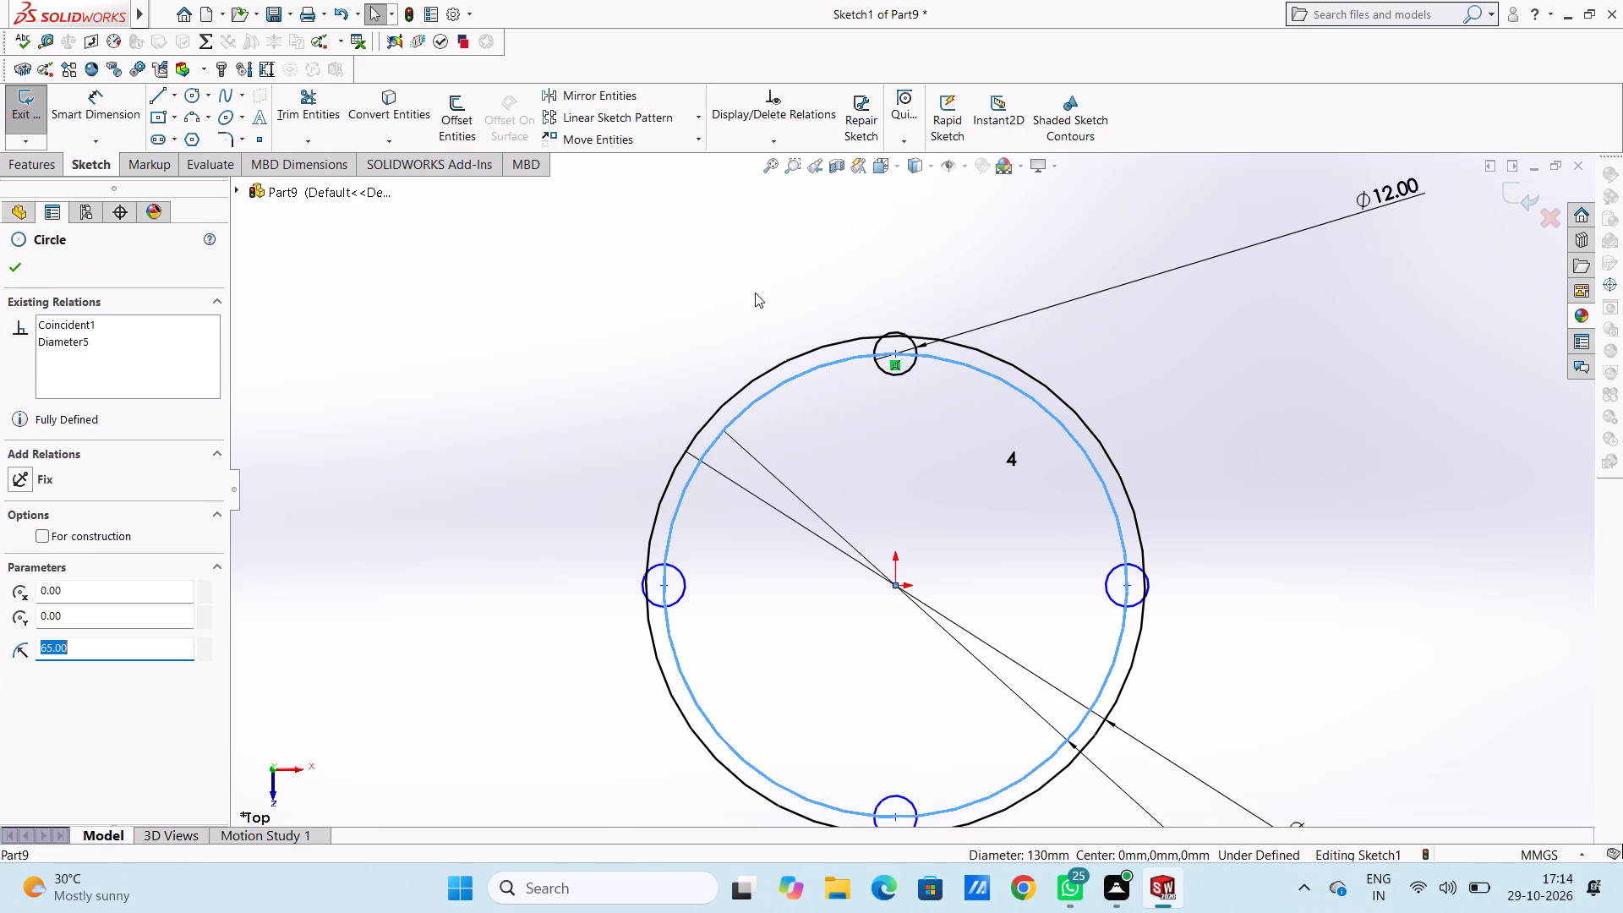
{"action": "left_click", "coordinate": [794, 539]}
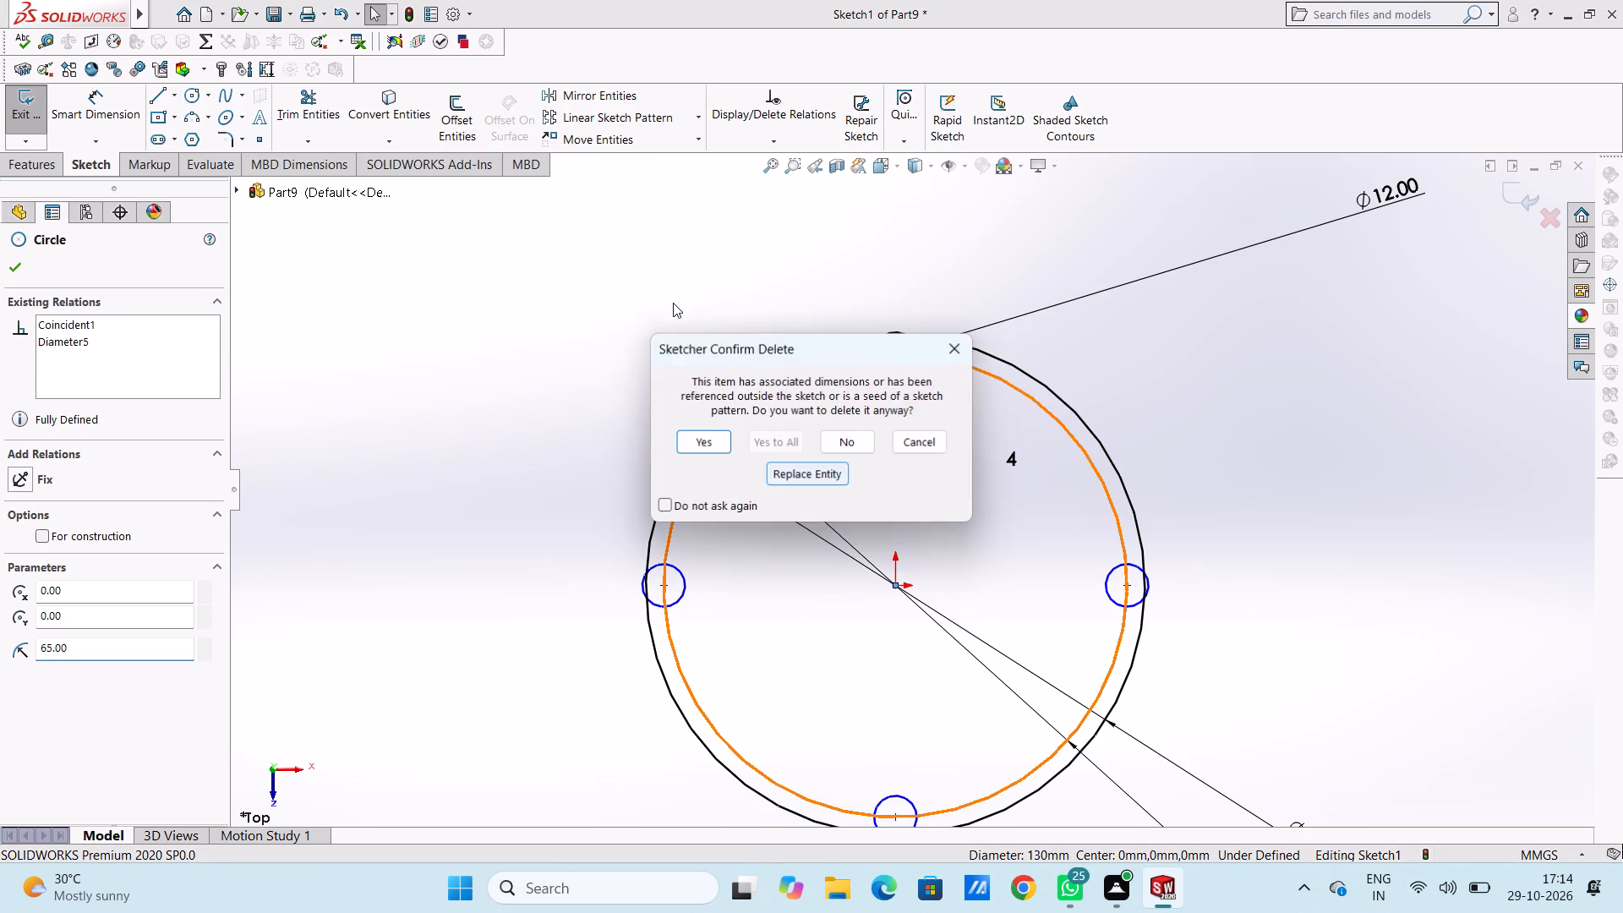
{"action": "left_click", "coordinate": [673, 303]}
{"action": "left_click", "coordinate": [698, 448]}
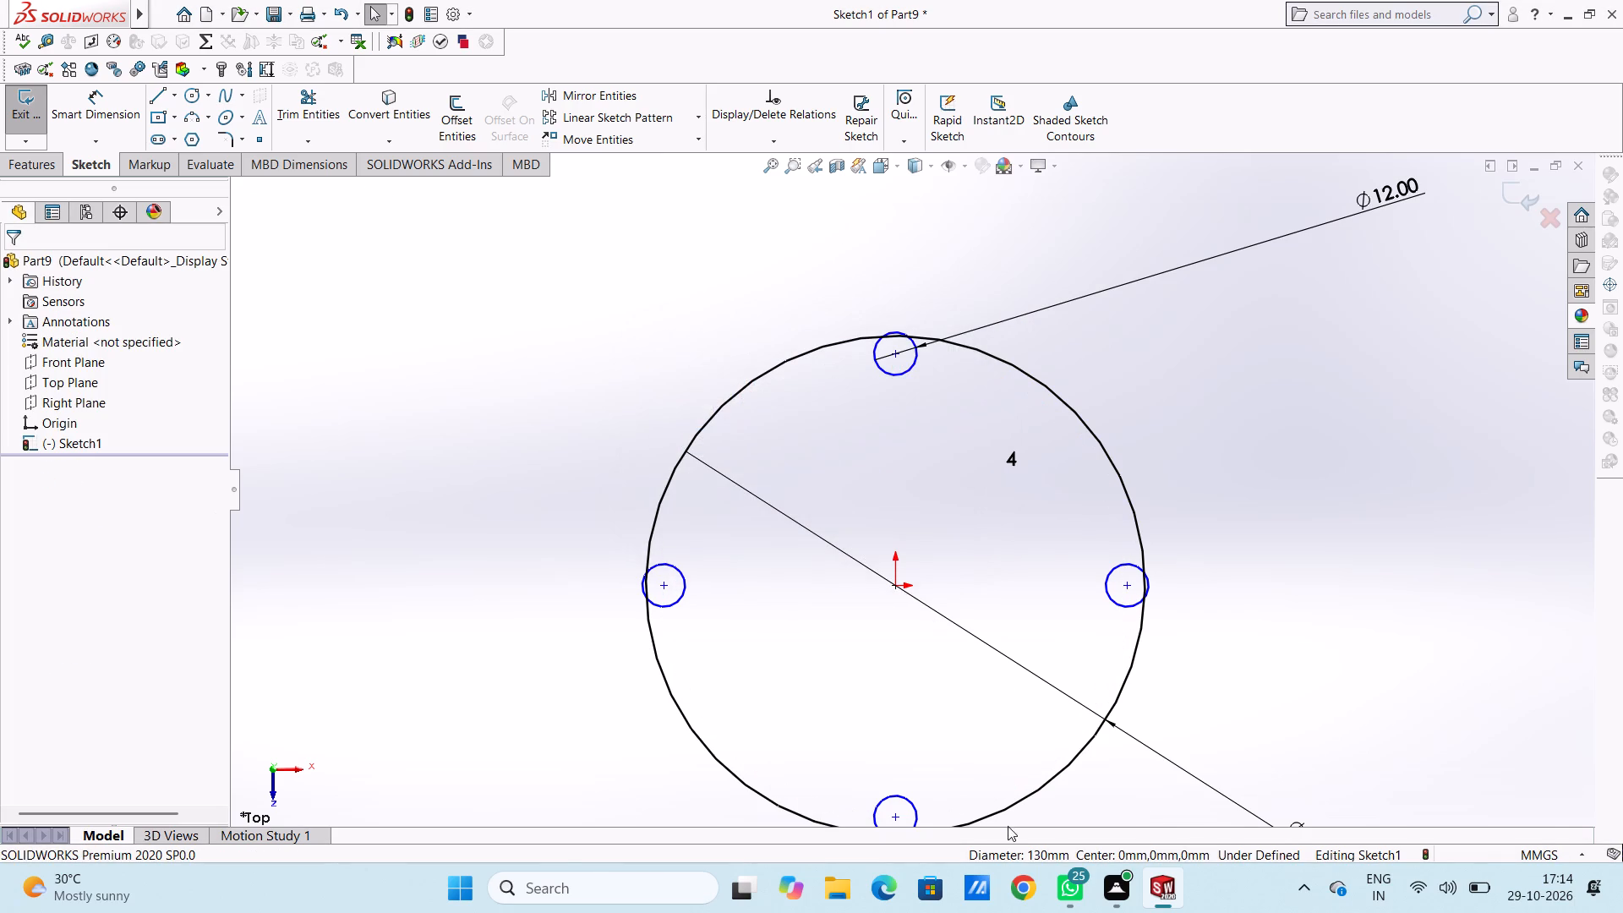
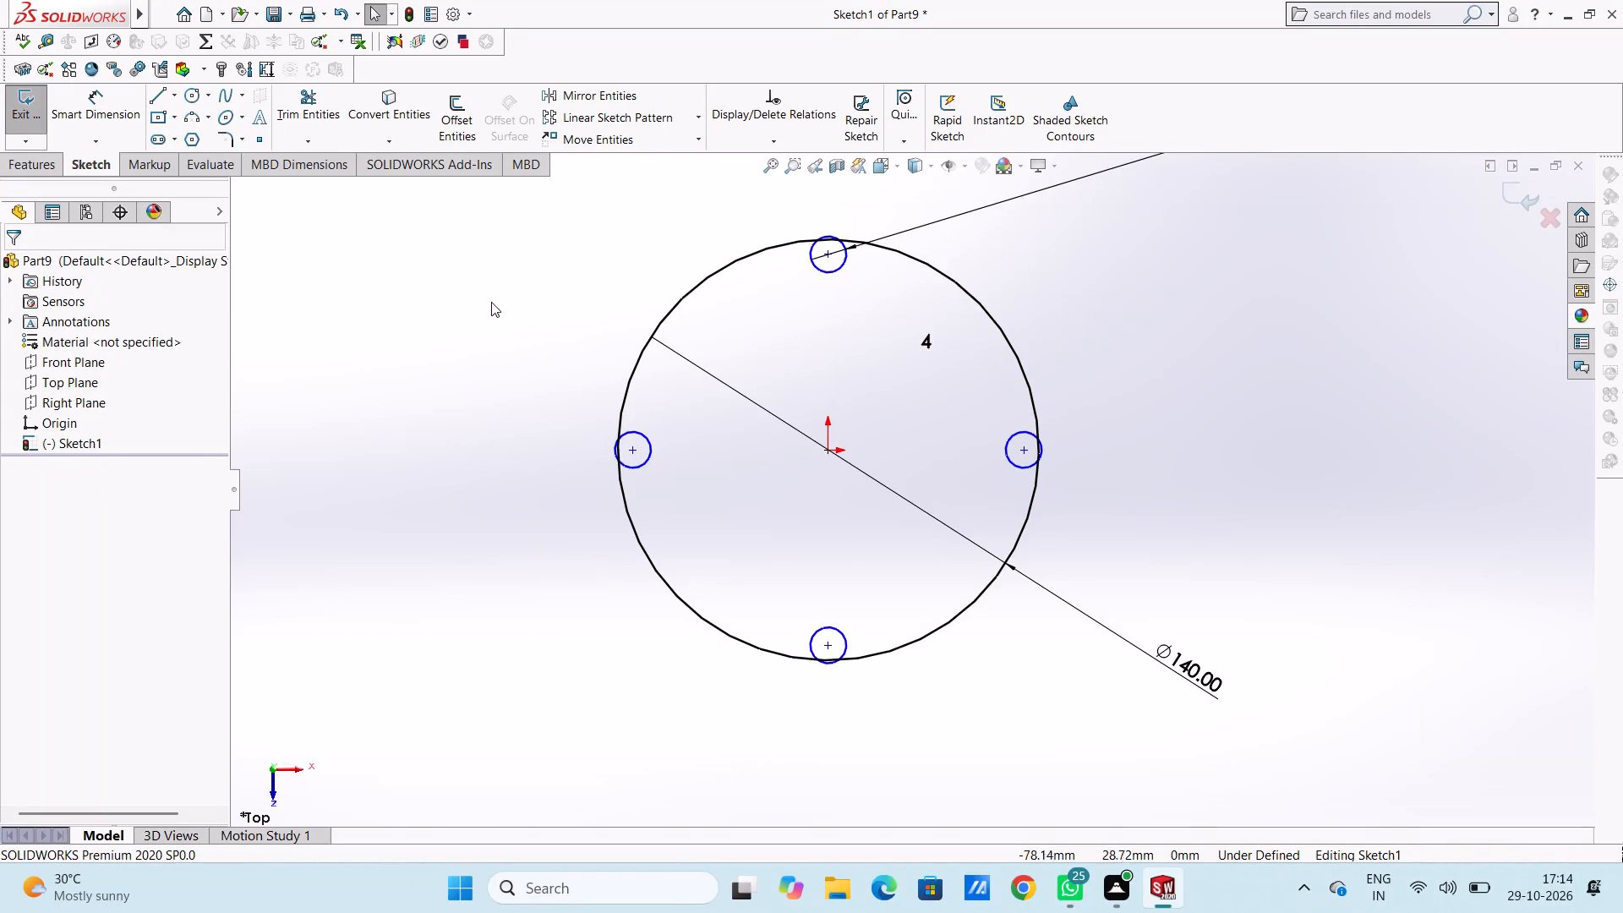
Dimension the horizontal distance from the left small circle's centre to the origin, placing the dimension above the sketch.
{"action": "left_click", "coordinate": [119, 104]}
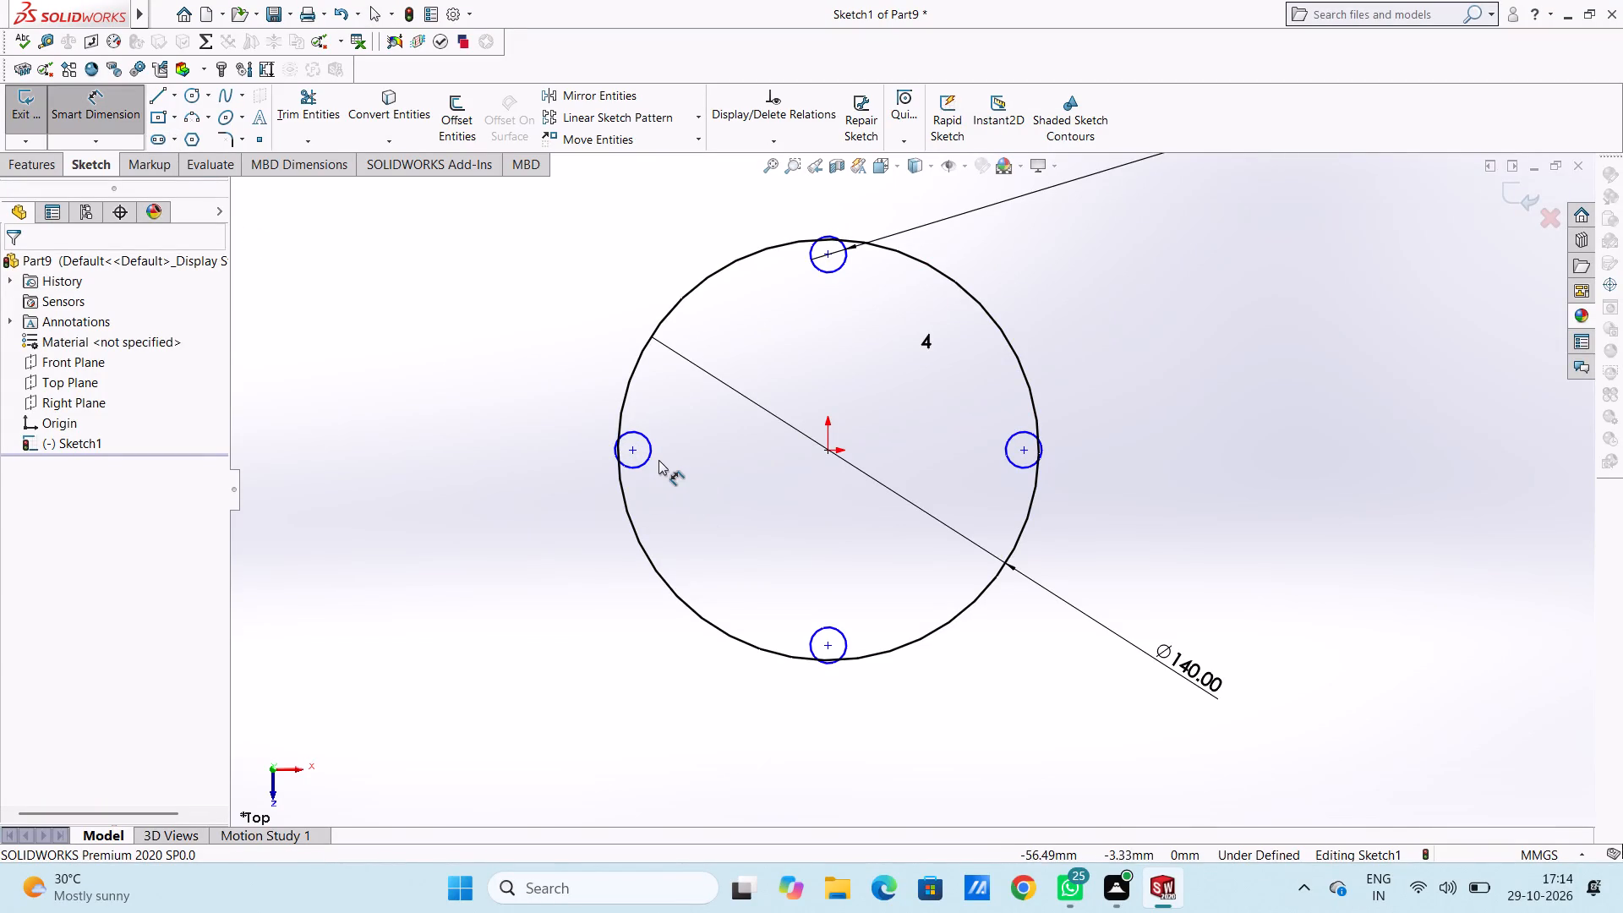
{"action": "left_click", "coordinate": [651, 451]}
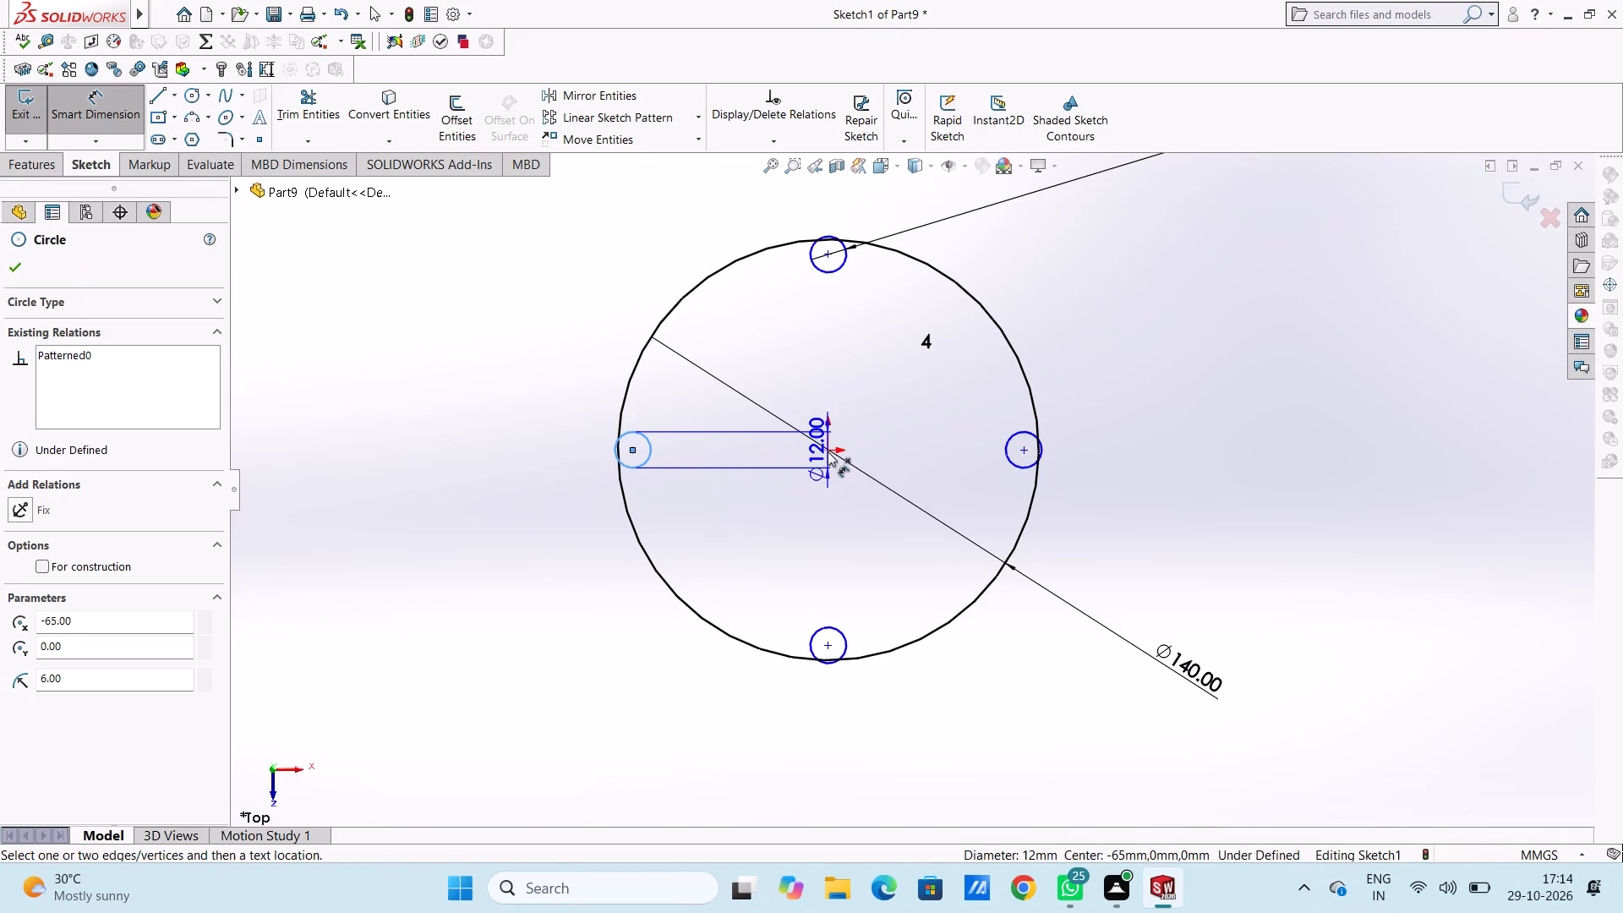
{"action": "left_click", "coordinate": [828, 451]}
{"action": "scroll", "coordinate": [623, 329], "scroll_direction": "up", "scroll_amount": 3}
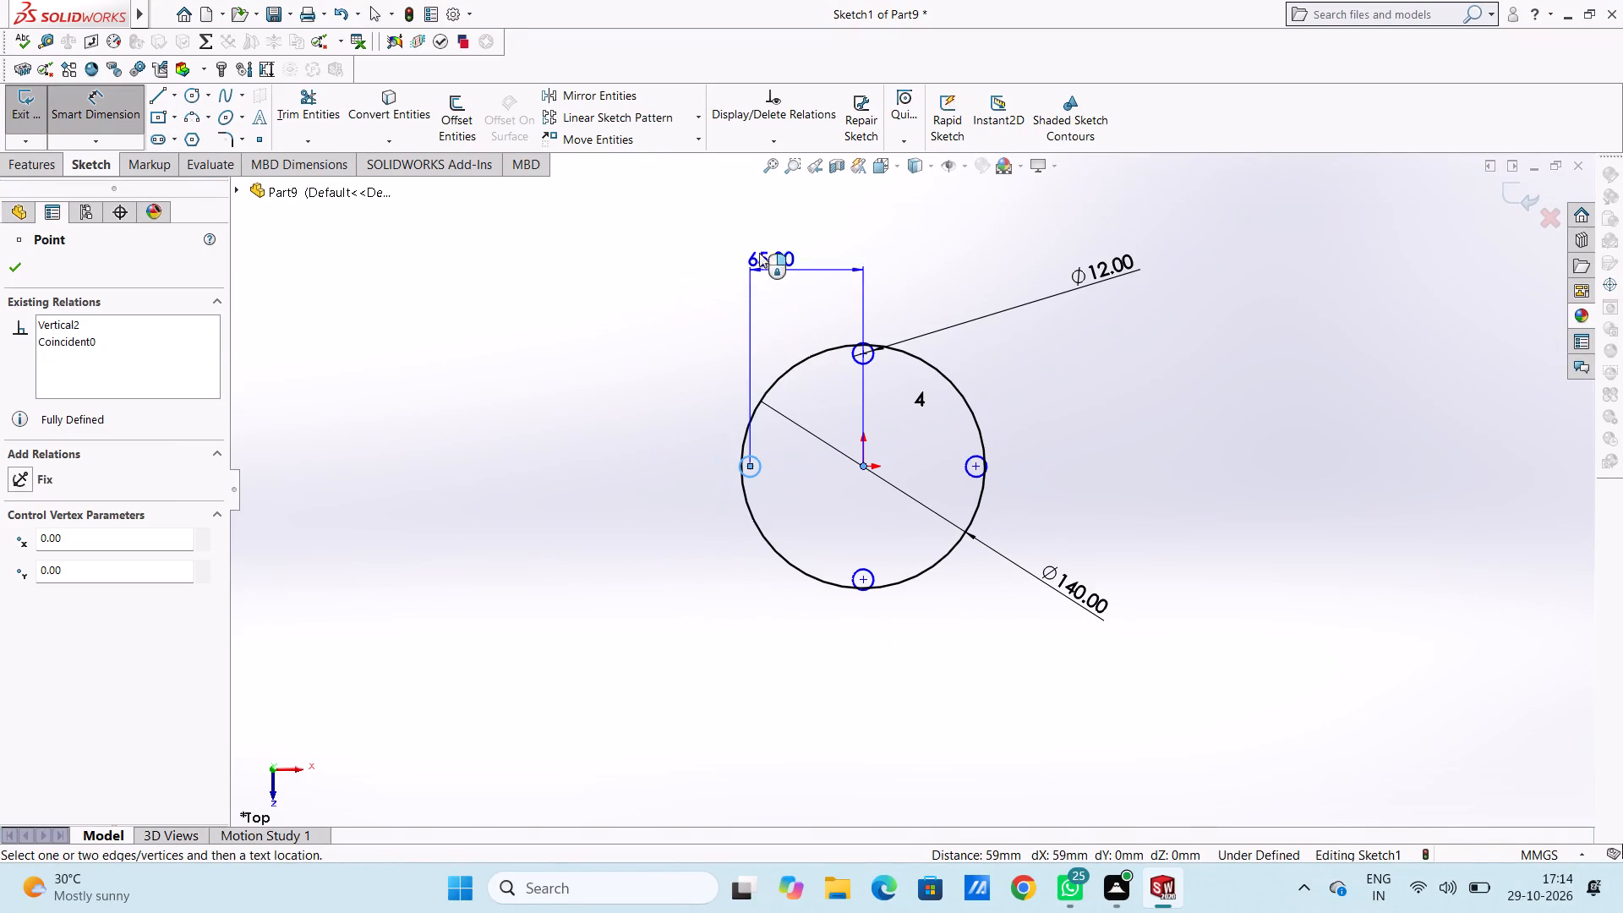
{"action": "left_click", "coordinate": [652, 251]}
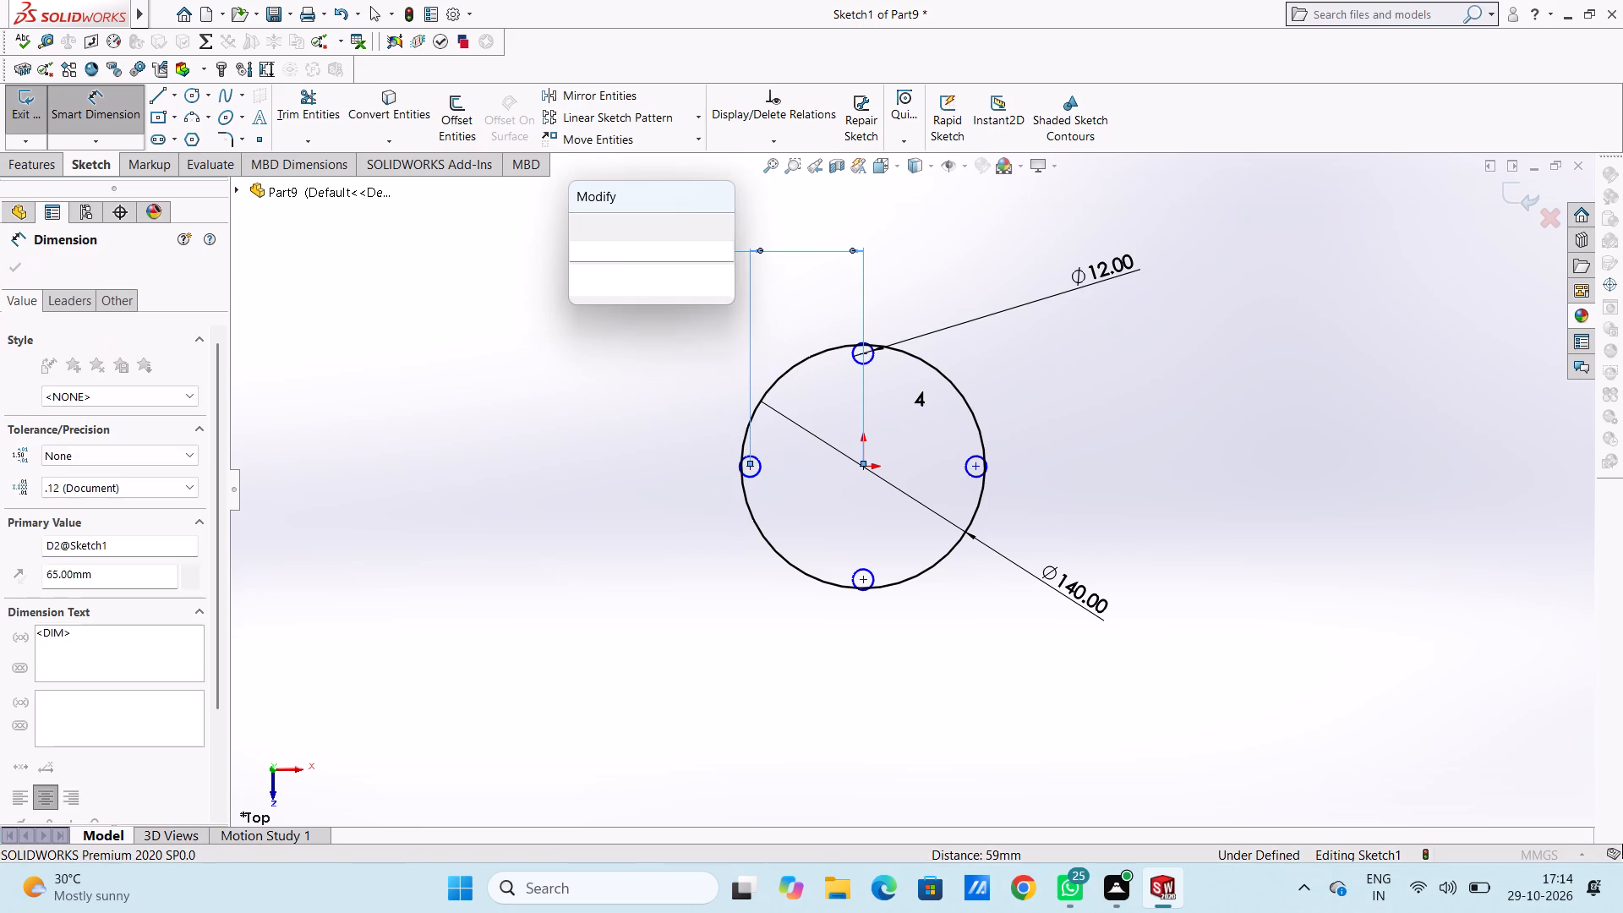
{"action": "left_click", "coordinate": [581, 221]}
{"action": "left_click", "coordinate": [545, 303]}
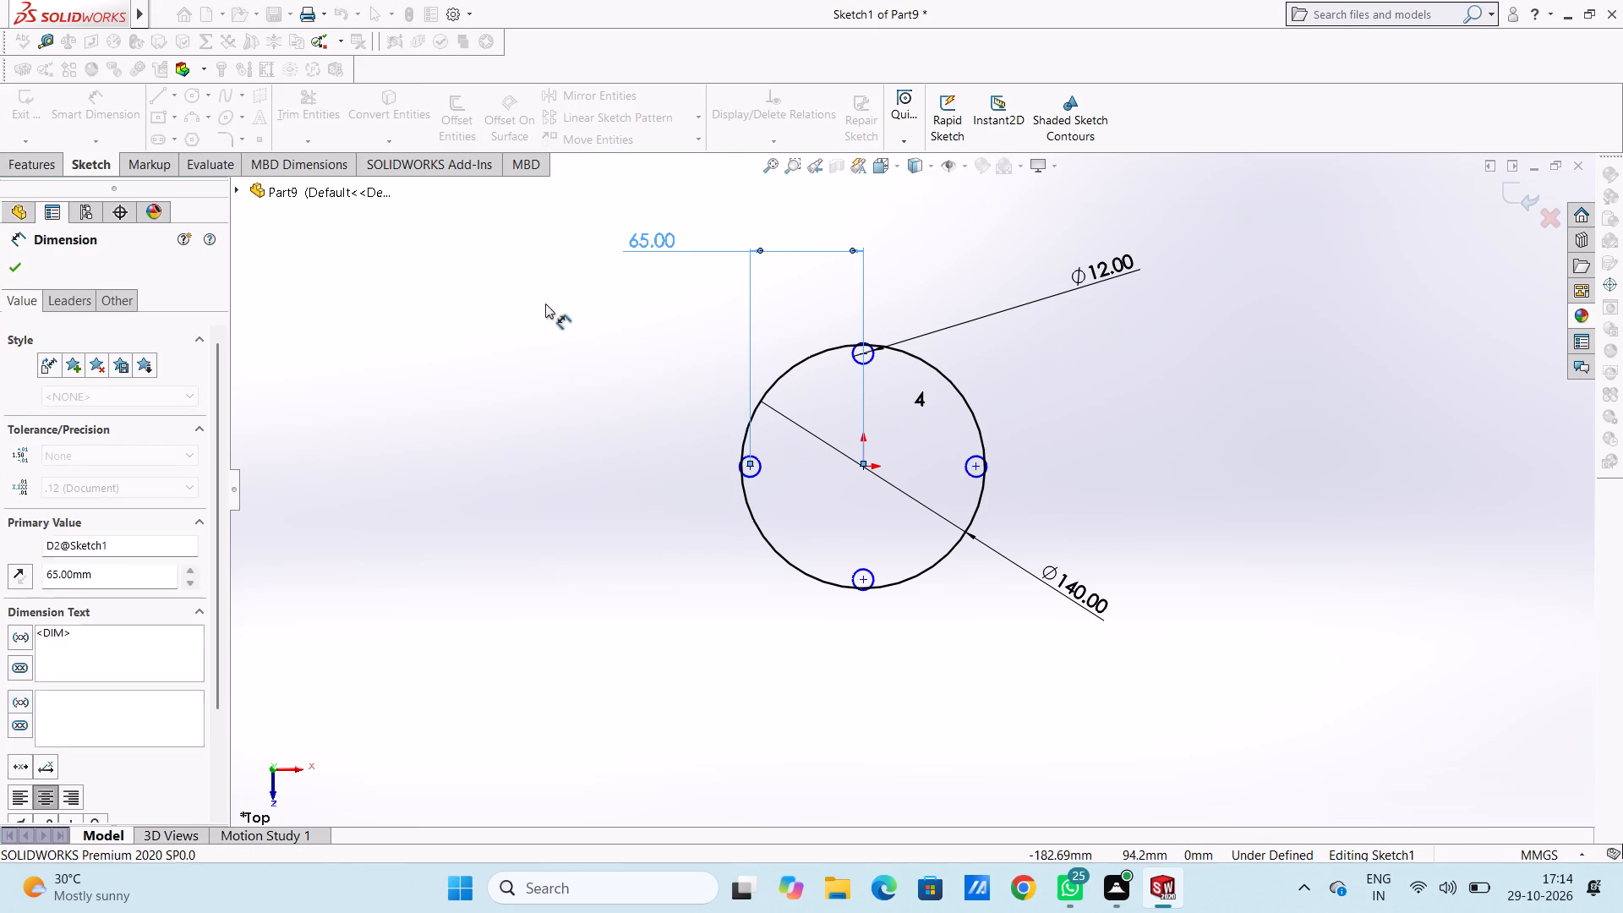
Dimension the vertical distance from the origin to the bottom small circle's centre, placing the dimension to the right of the sketch.
{"action": "left_click", "coordinate": [865, 471]}
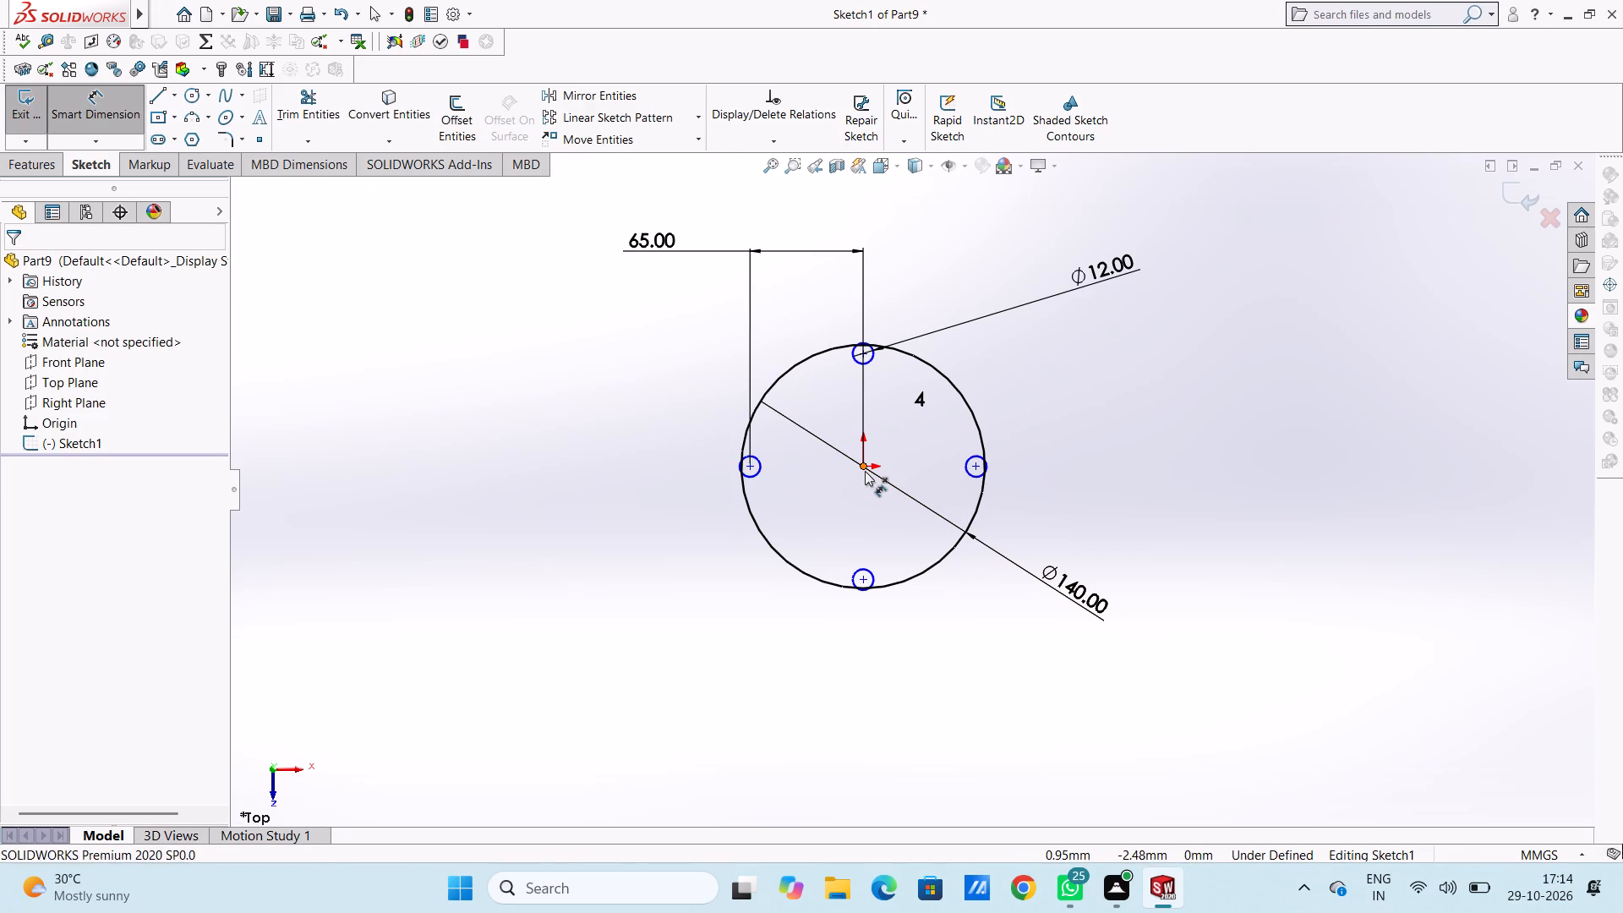
{"action": "left_click", "coordinate": [864, 584]}
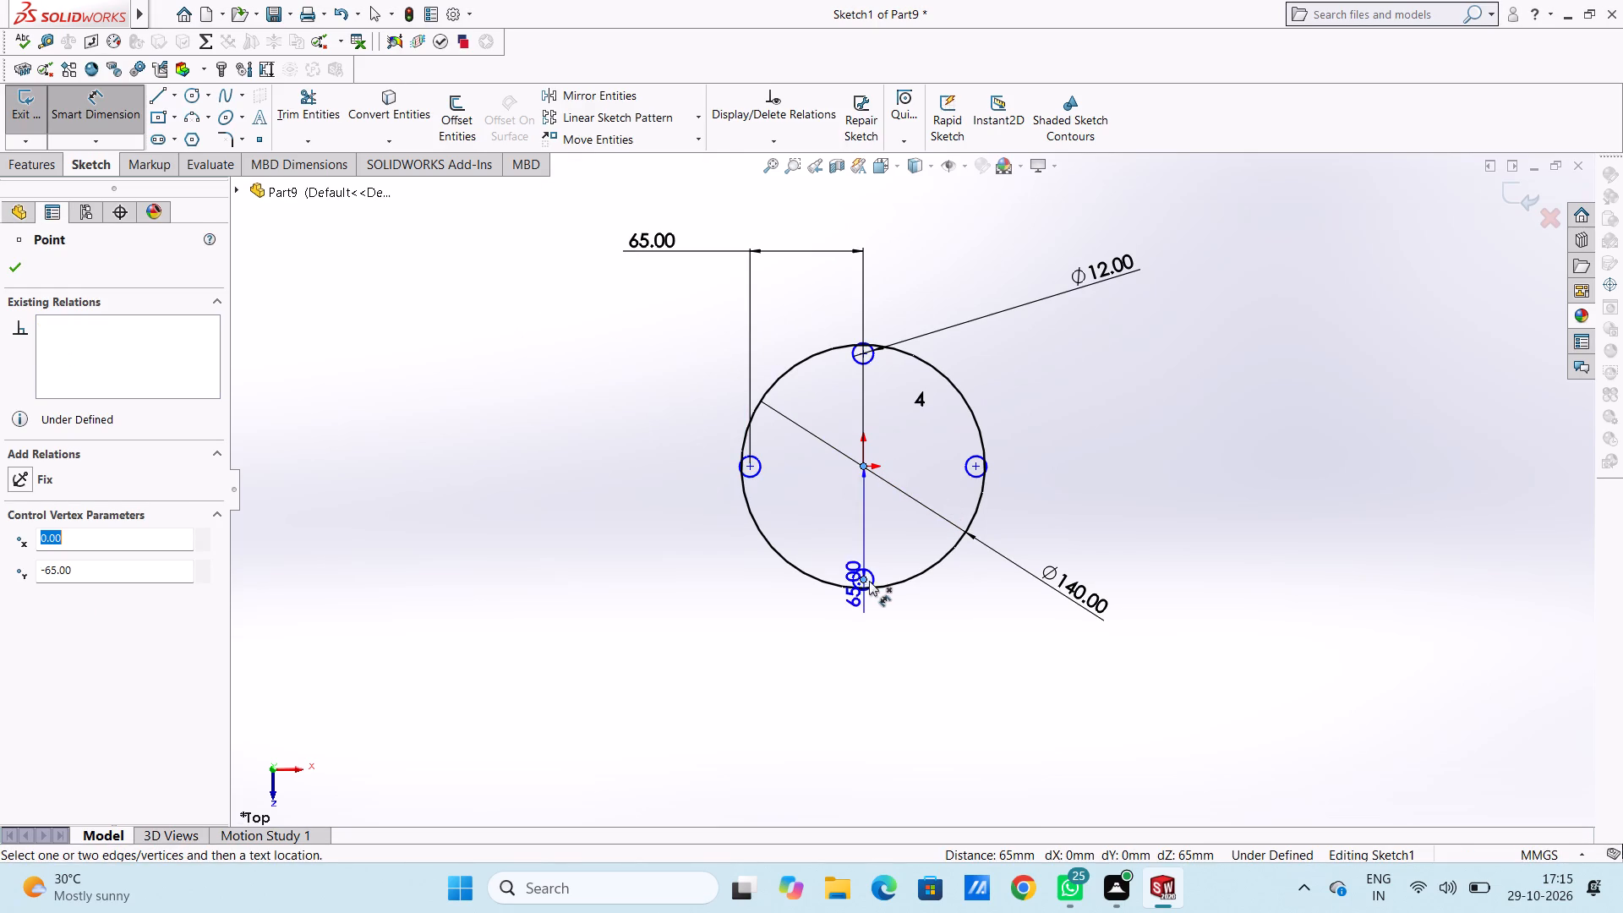
{"action": "left_click", "coordinate": [1304, 533]}
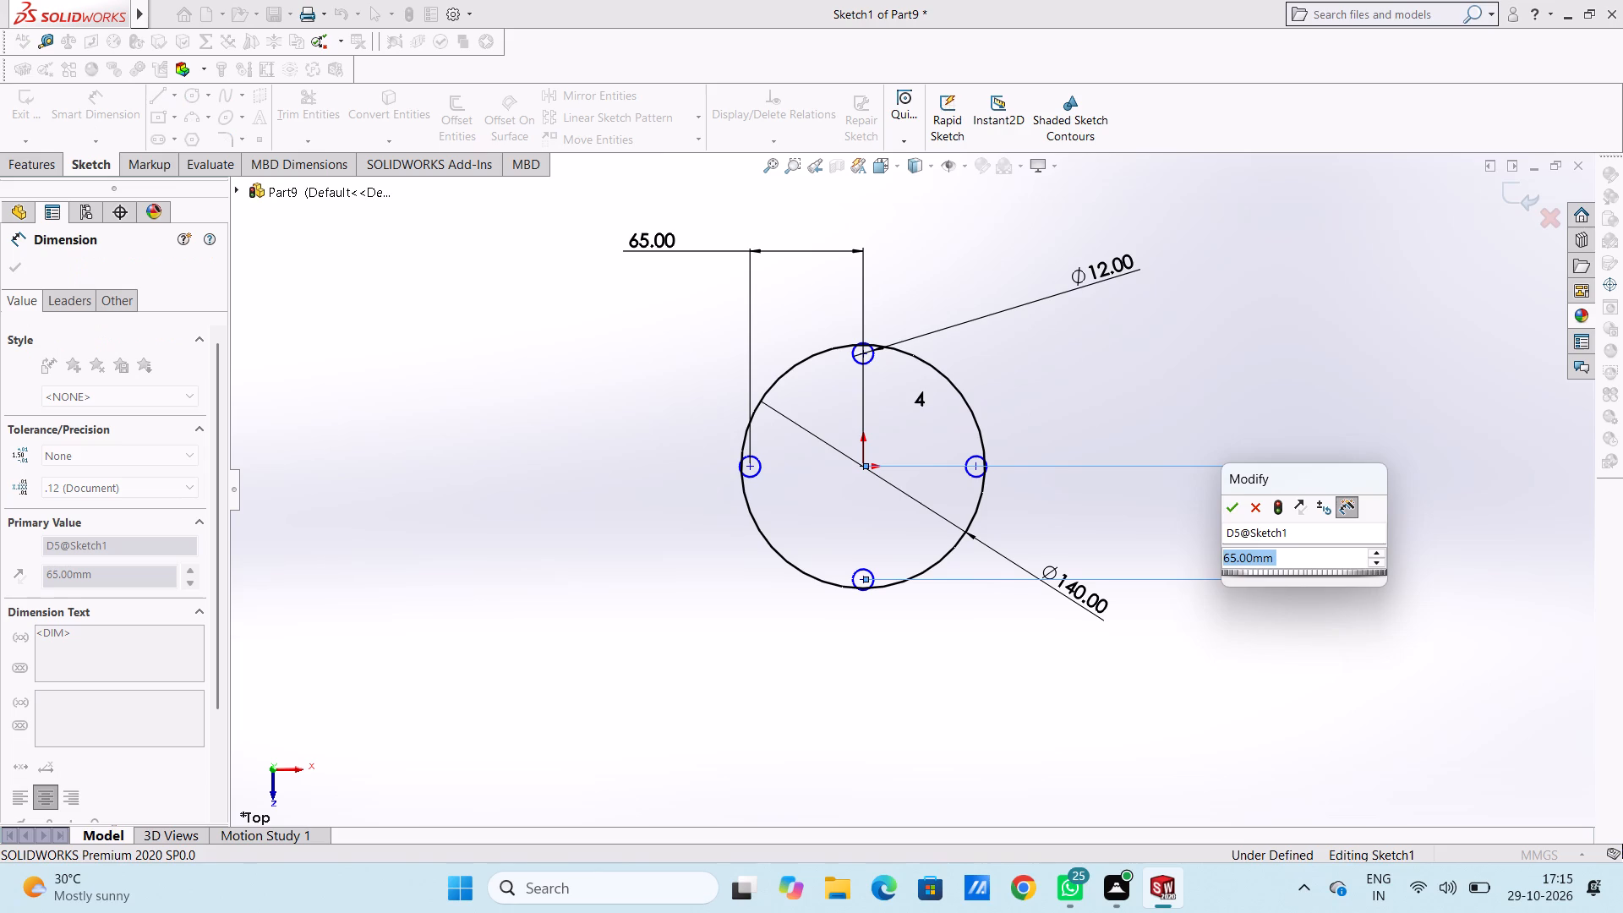
{"action": "left_click", "coordinate": [1233, 509]}
{"action": "left_click", "coordinate": [1163, 528]}
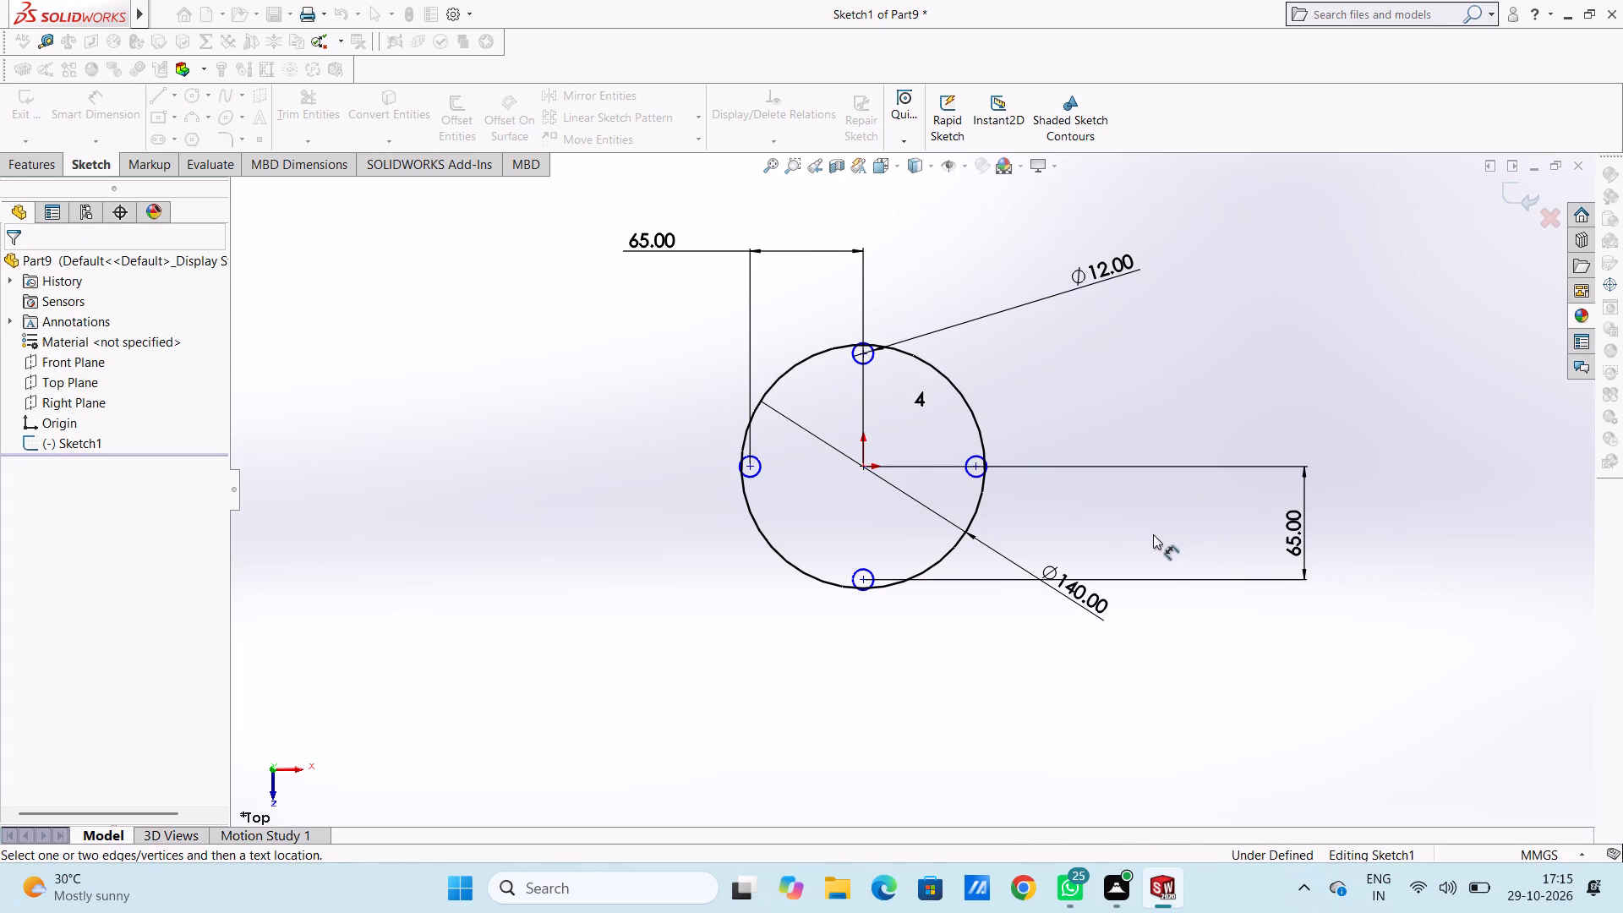
Dimension the horizontal distance from the origin to the right small circle's centre, placing the dimension above the sketch.
{"action": "left_click", "coordinate": [863, 470]}
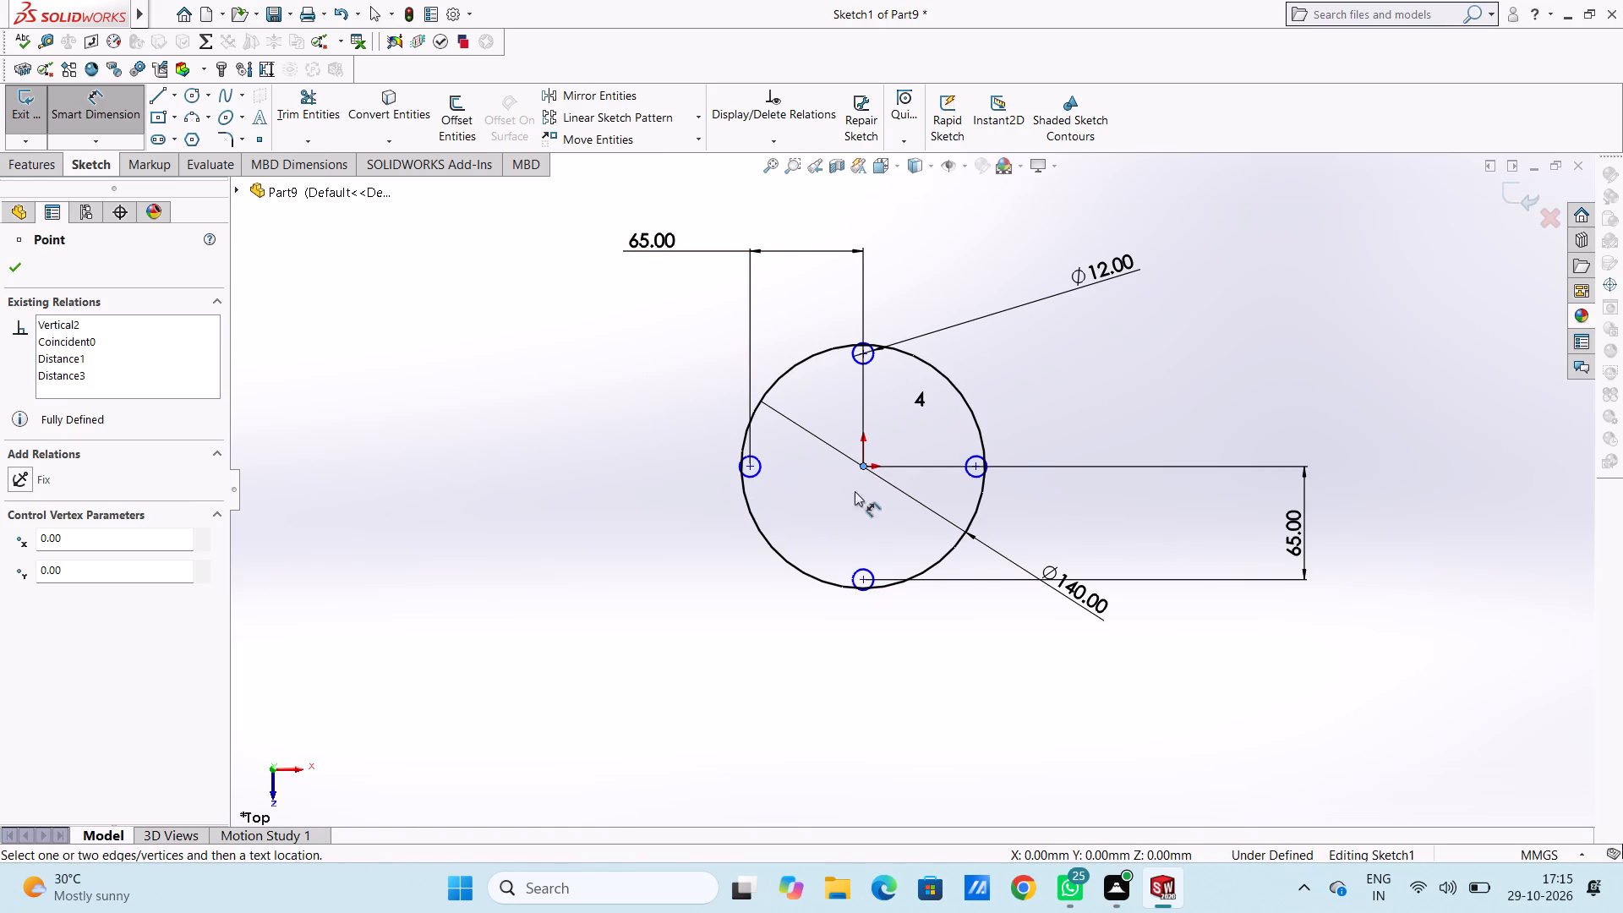
{"action": "left_click", "coordinate": [979, 466]}
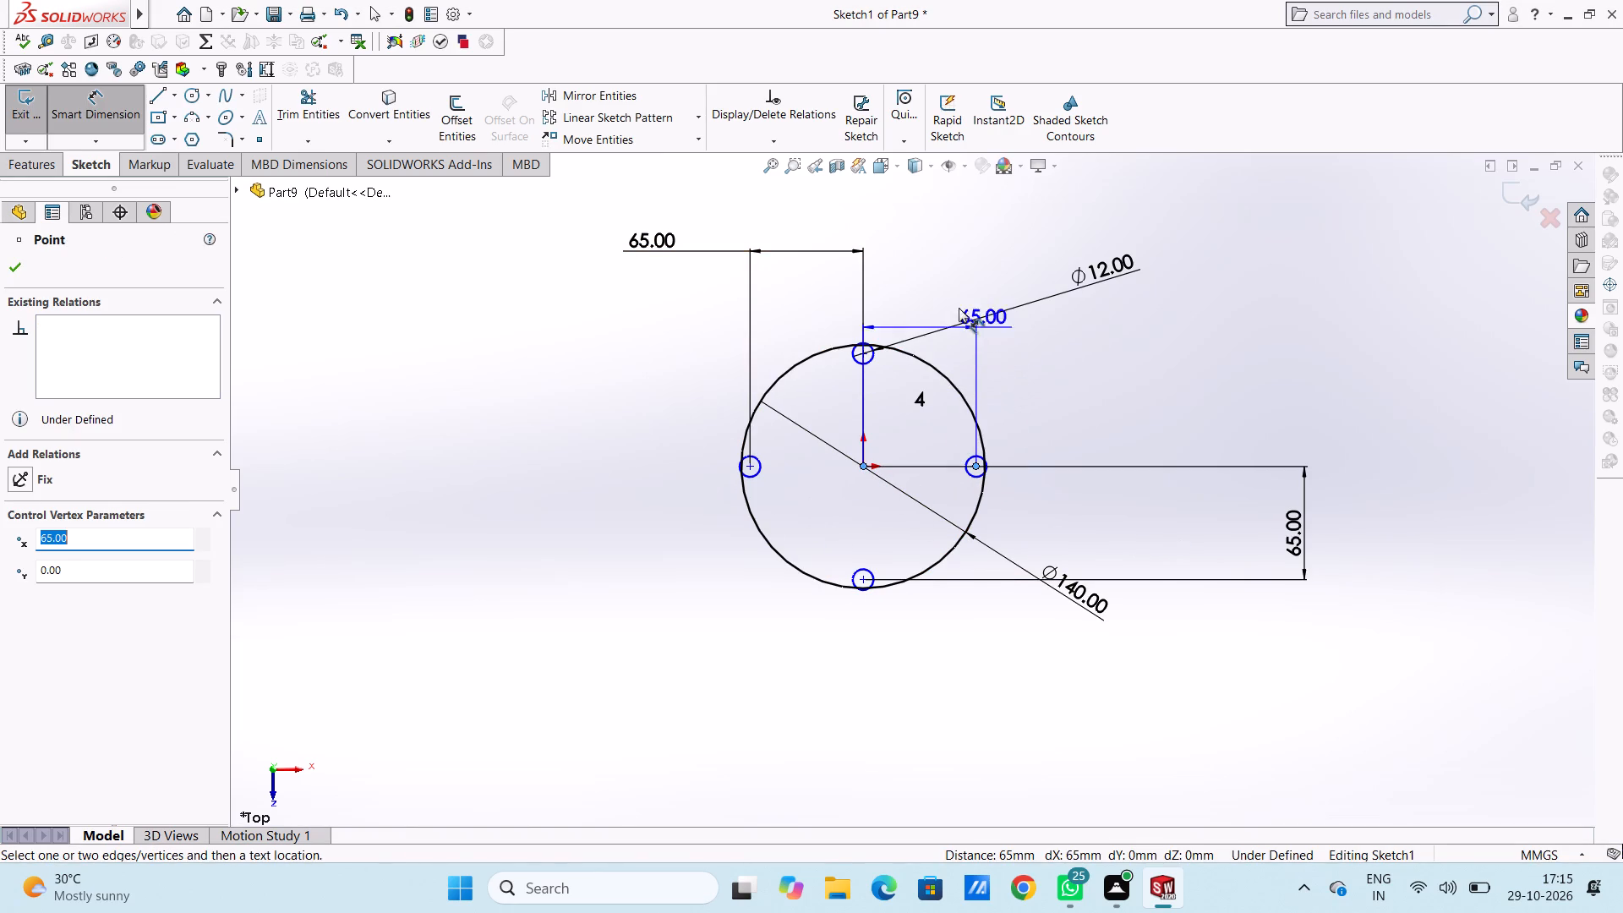
{"action": "scroll", "coordinate": [958, 301], "scroll_direction": "up", "scroll_amount": 3}
{"action": "left_click", "coordinate": [910, 337]}
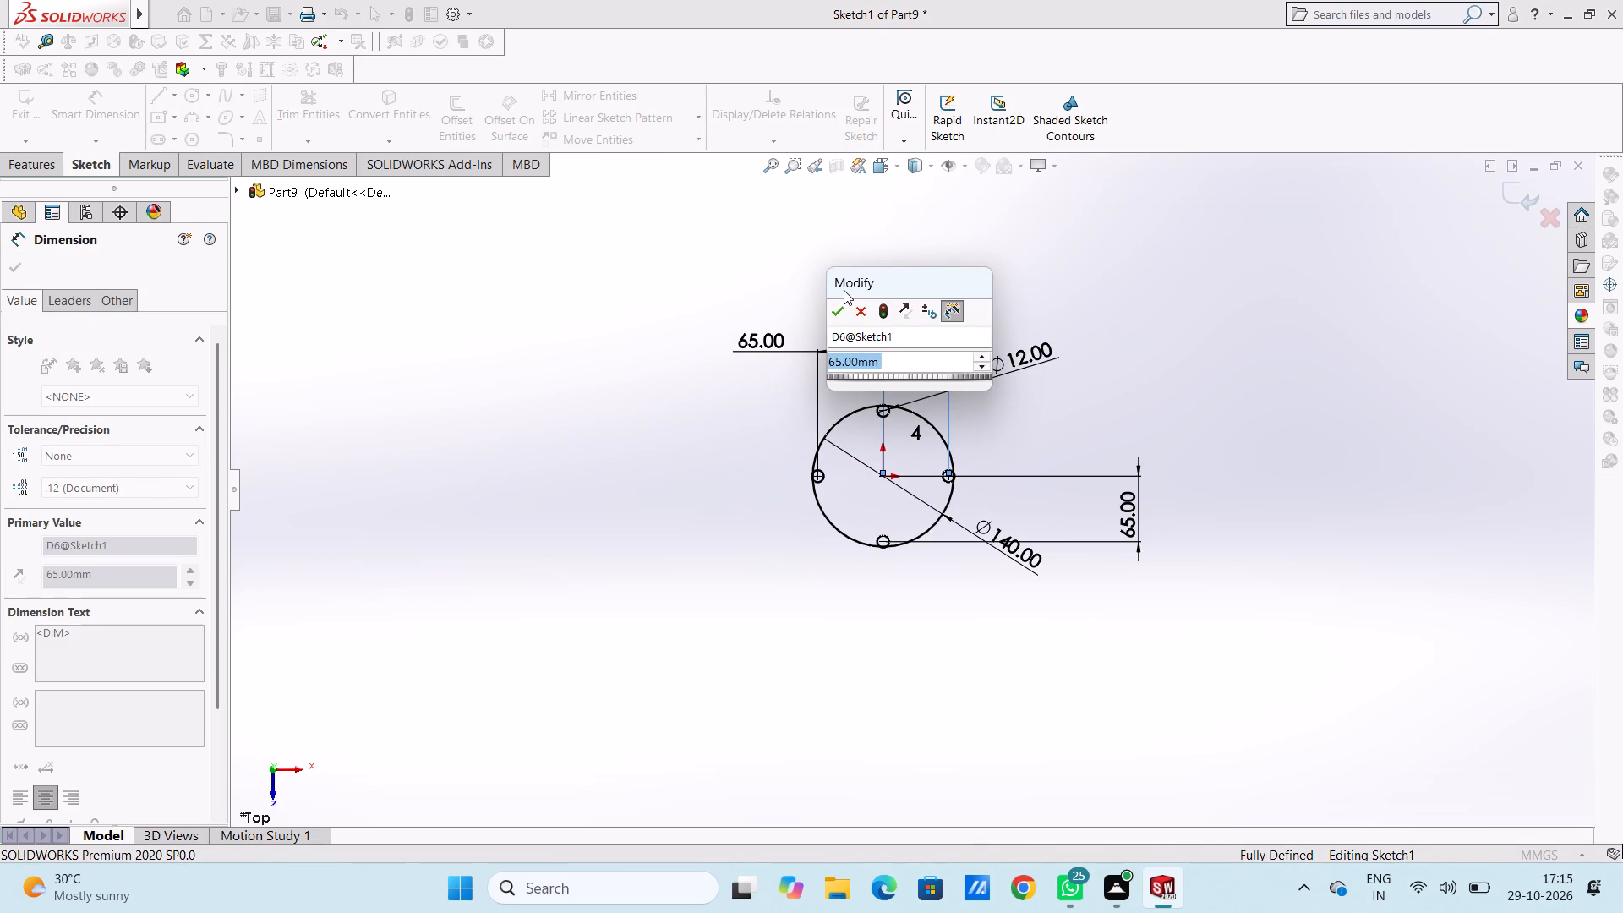
{"action": "double_click", "coordinate": [829, 314]}
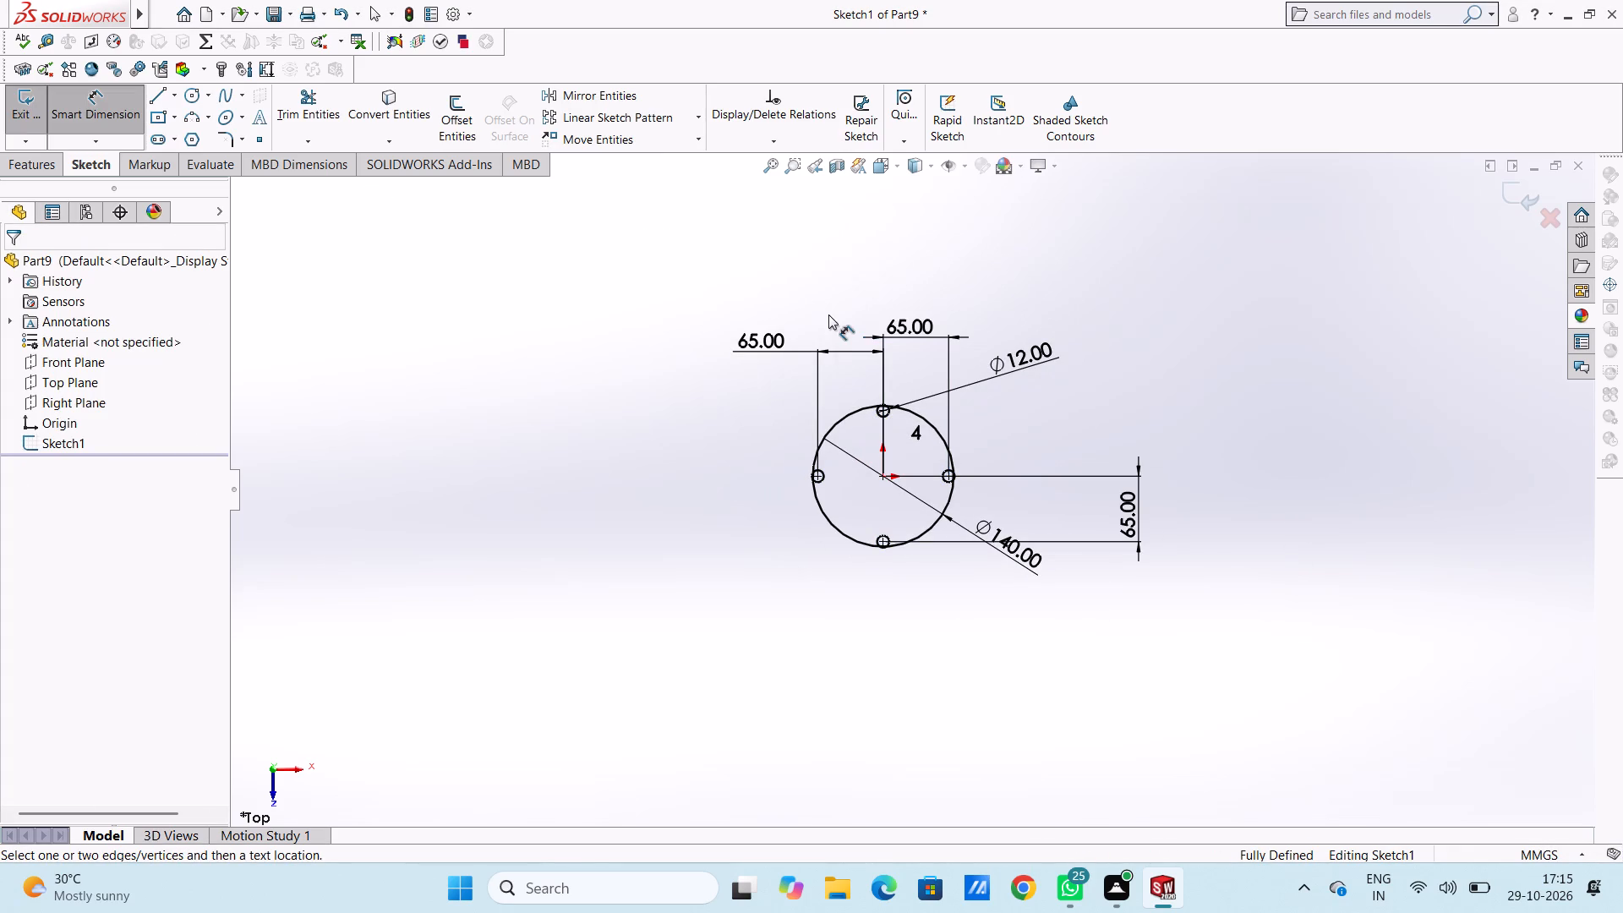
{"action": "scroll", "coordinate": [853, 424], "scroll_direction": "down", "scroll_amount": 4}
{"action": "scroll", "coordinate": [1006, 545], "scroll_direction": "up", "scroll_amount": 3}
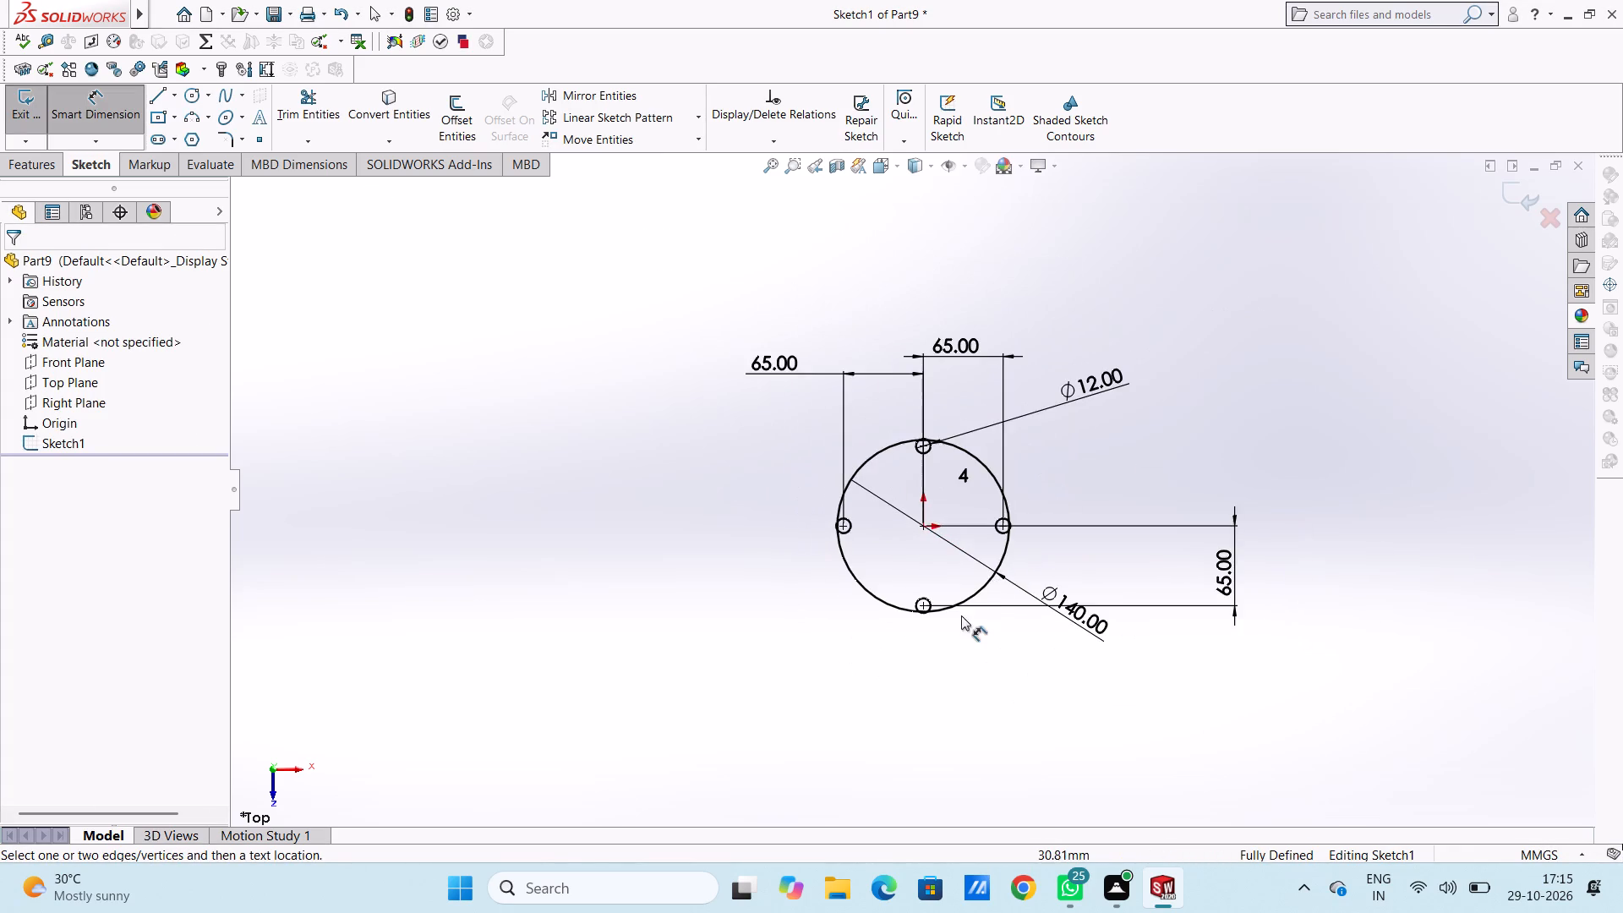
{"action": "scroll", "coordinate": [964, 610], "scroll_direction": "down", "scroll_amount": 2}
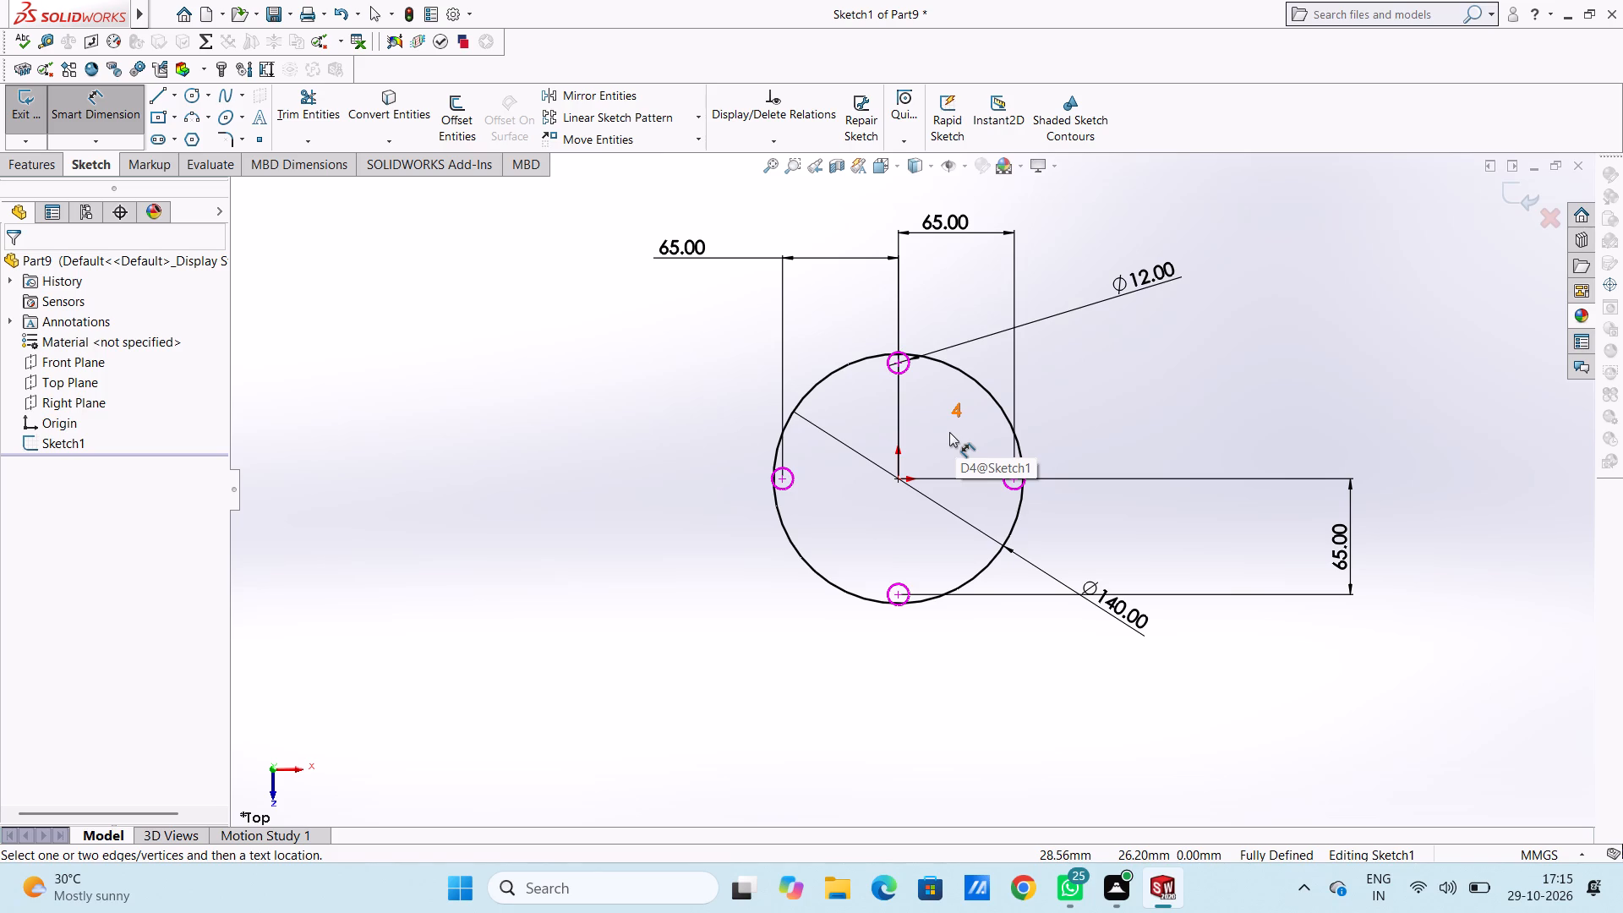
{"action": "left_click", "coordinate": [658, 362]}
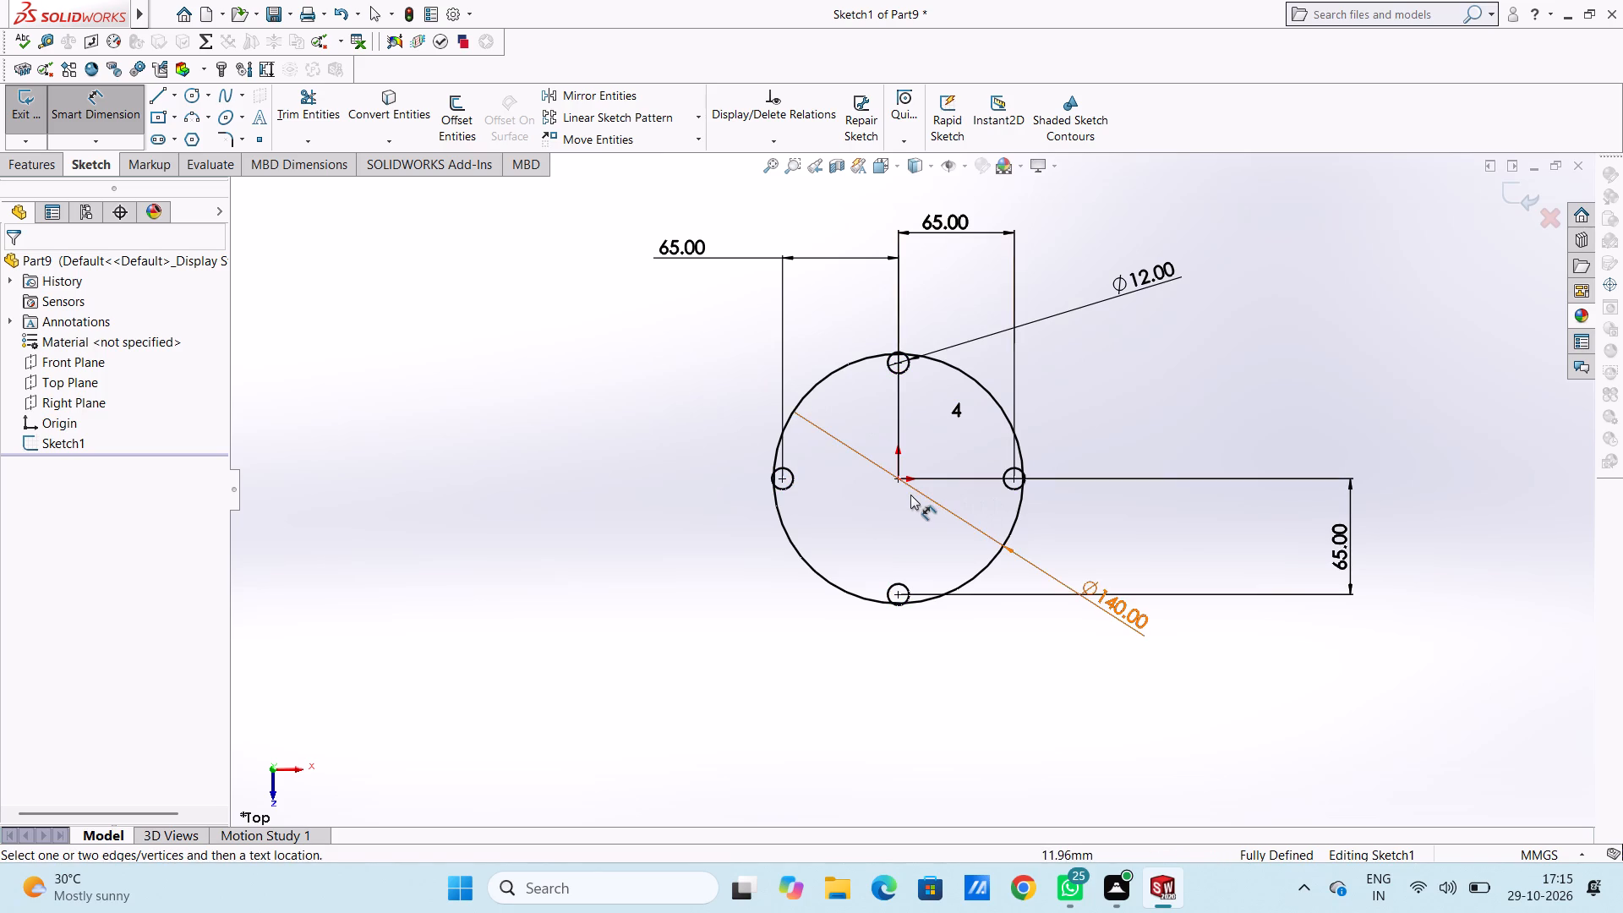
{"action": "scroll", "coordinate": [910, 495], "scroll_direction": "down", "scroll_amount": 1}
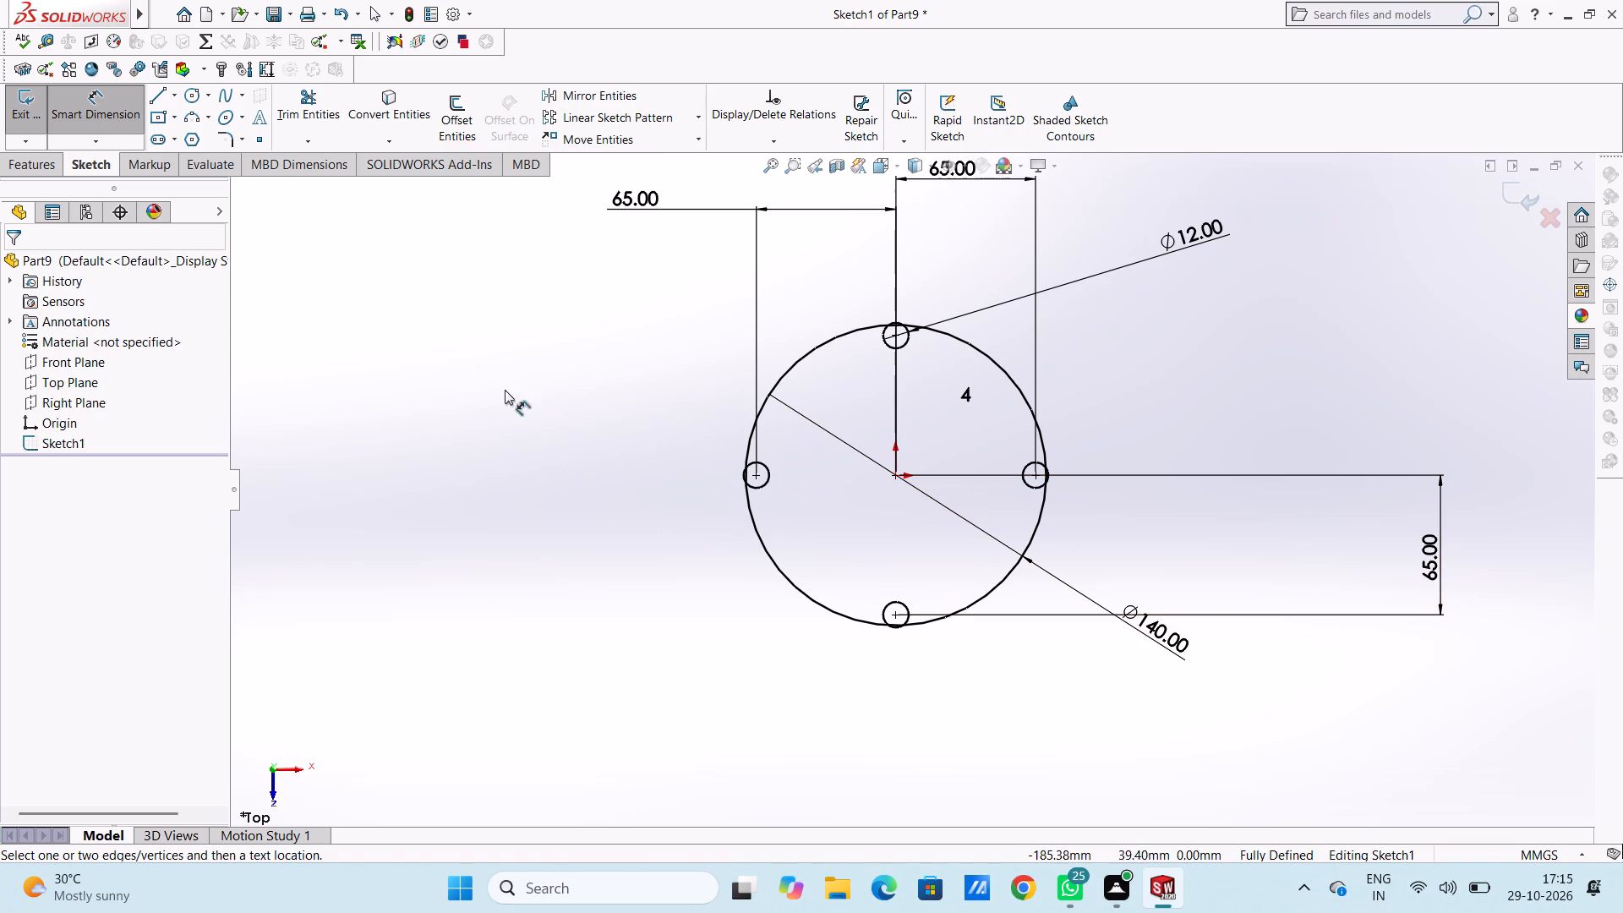
Sketch a circle of about 17 mm radius concentric with the top 12 mm circle.
{"action": "left_click", "coordinate": [198, 90]}
{"action": "scroll", "coordinate": [897, 350], "scroll_direction": "down", "scroll_amount": 3}
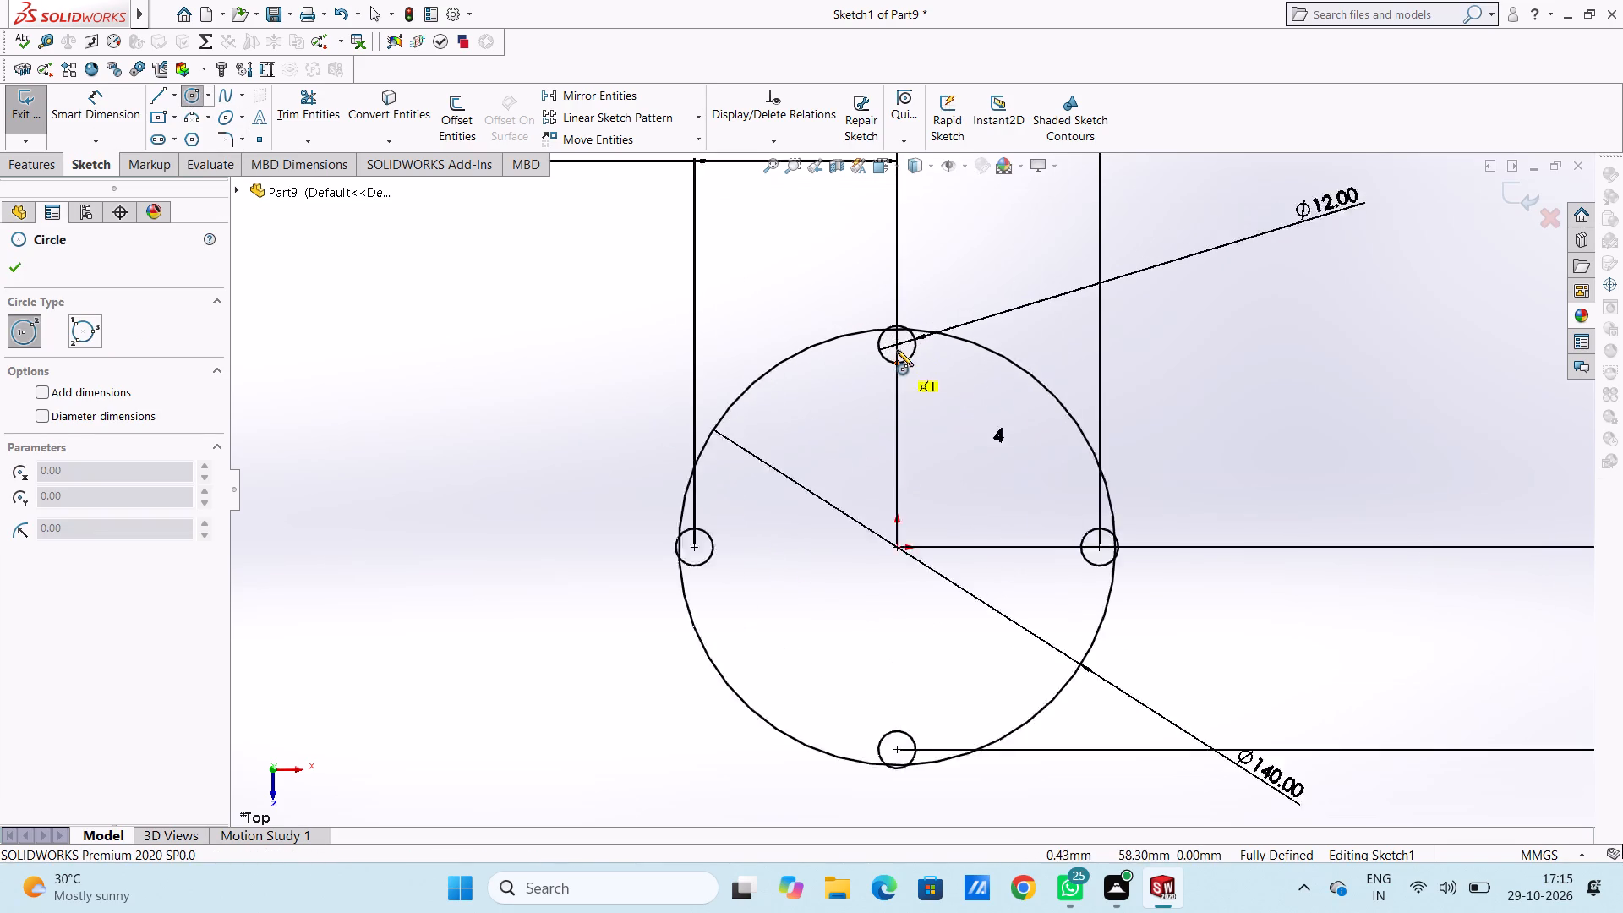
{"action": "scroll", "coordinate": [897, 350], "scroll_direction": "down", "scroll_amount": 1}
{"action": "left_click", "coordinate": [900, 358]}
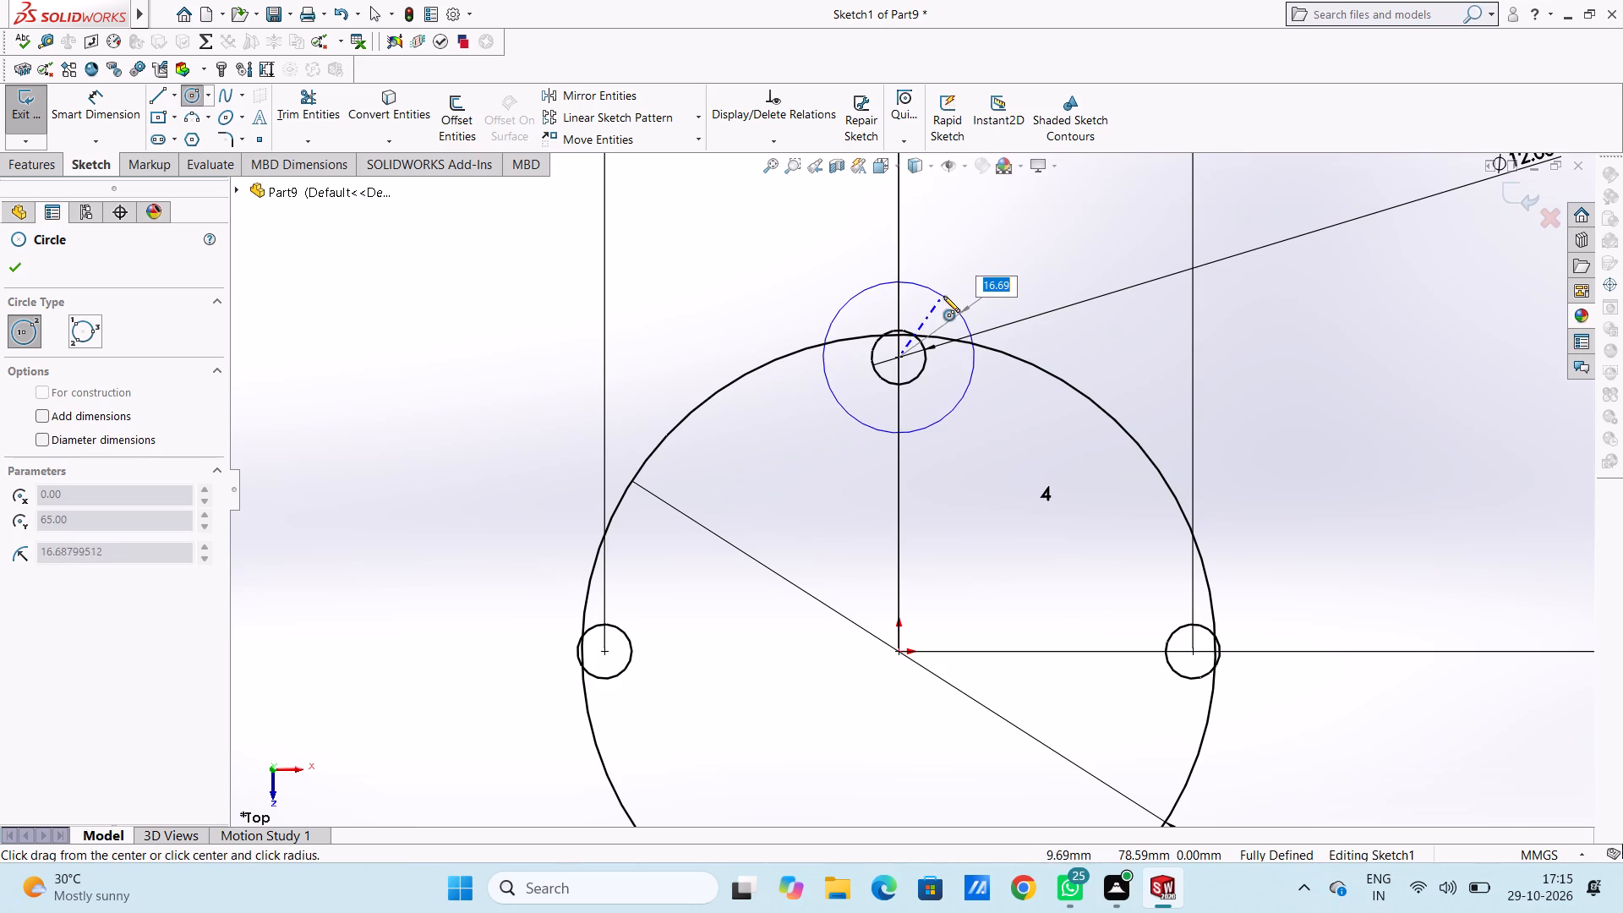
{"action": "left_click", "coordinate": [944, 296]}
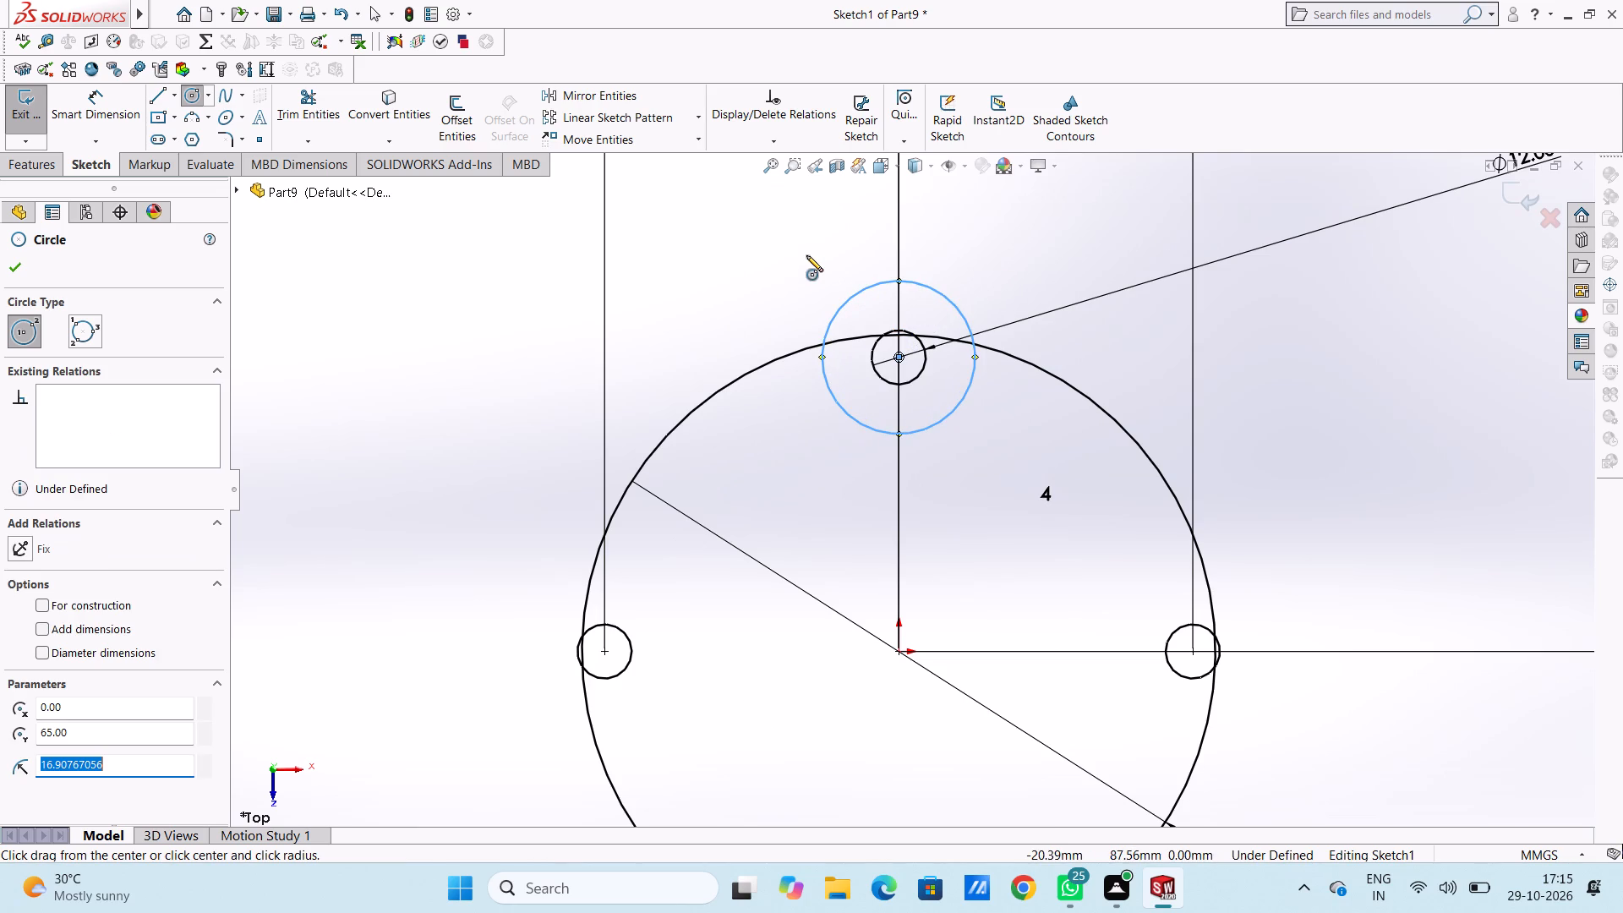
{"action": "left_click", "coordinate": [21, 271]}
{"action": "left_click", "coordinate": [345, 325]}
Dimension the new concentric top circle's diameter as 24 mm.
{"action": "left_click", "coordinate": [101, 99]}
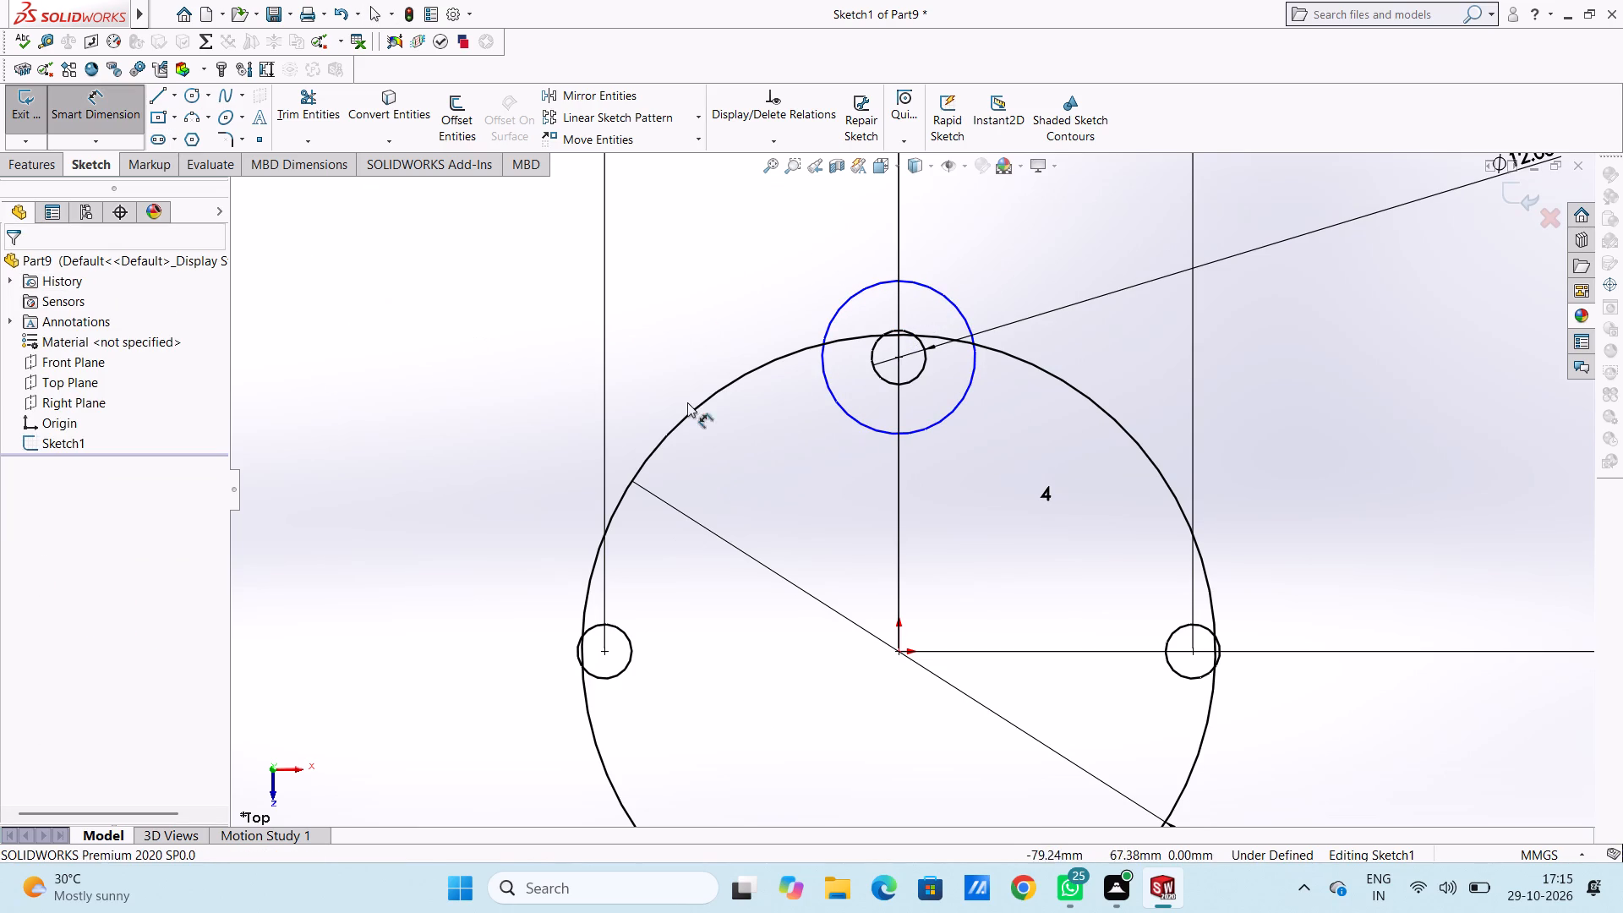
{"action": "left_click", "coordinate": [943, 423]}
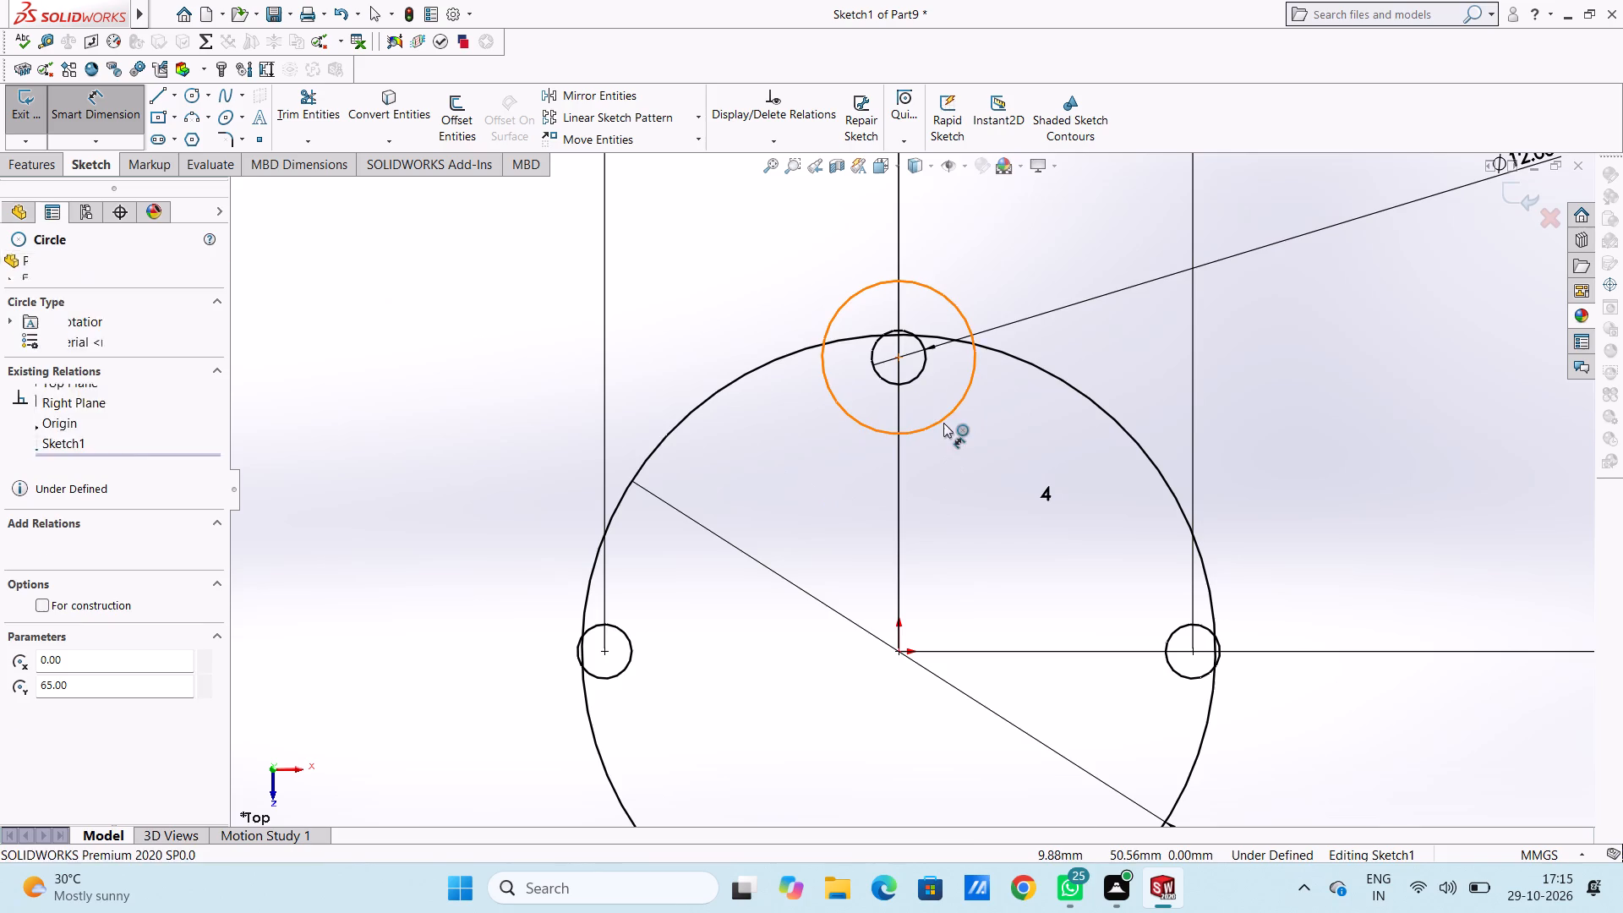
{"action": "scroll", "coordinate": [1194, 280], "scroll_direction": "up", "scroll_amount": 3}
{"action": "left_click", "coordinate": [1164, 248]}
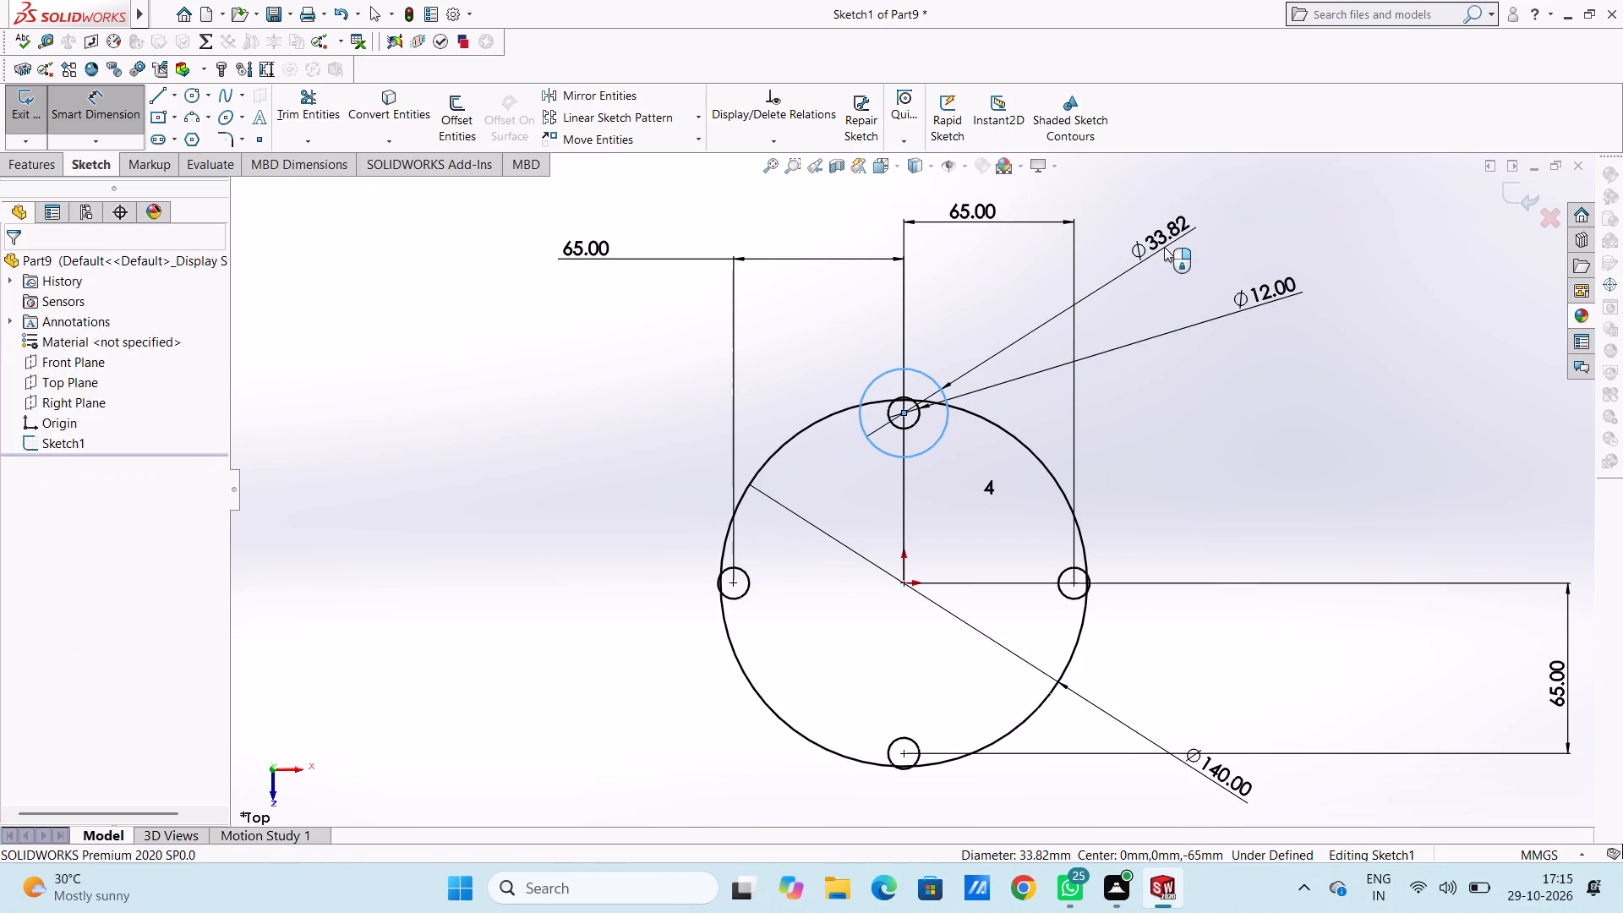
{"action": "type", "text": "24"}
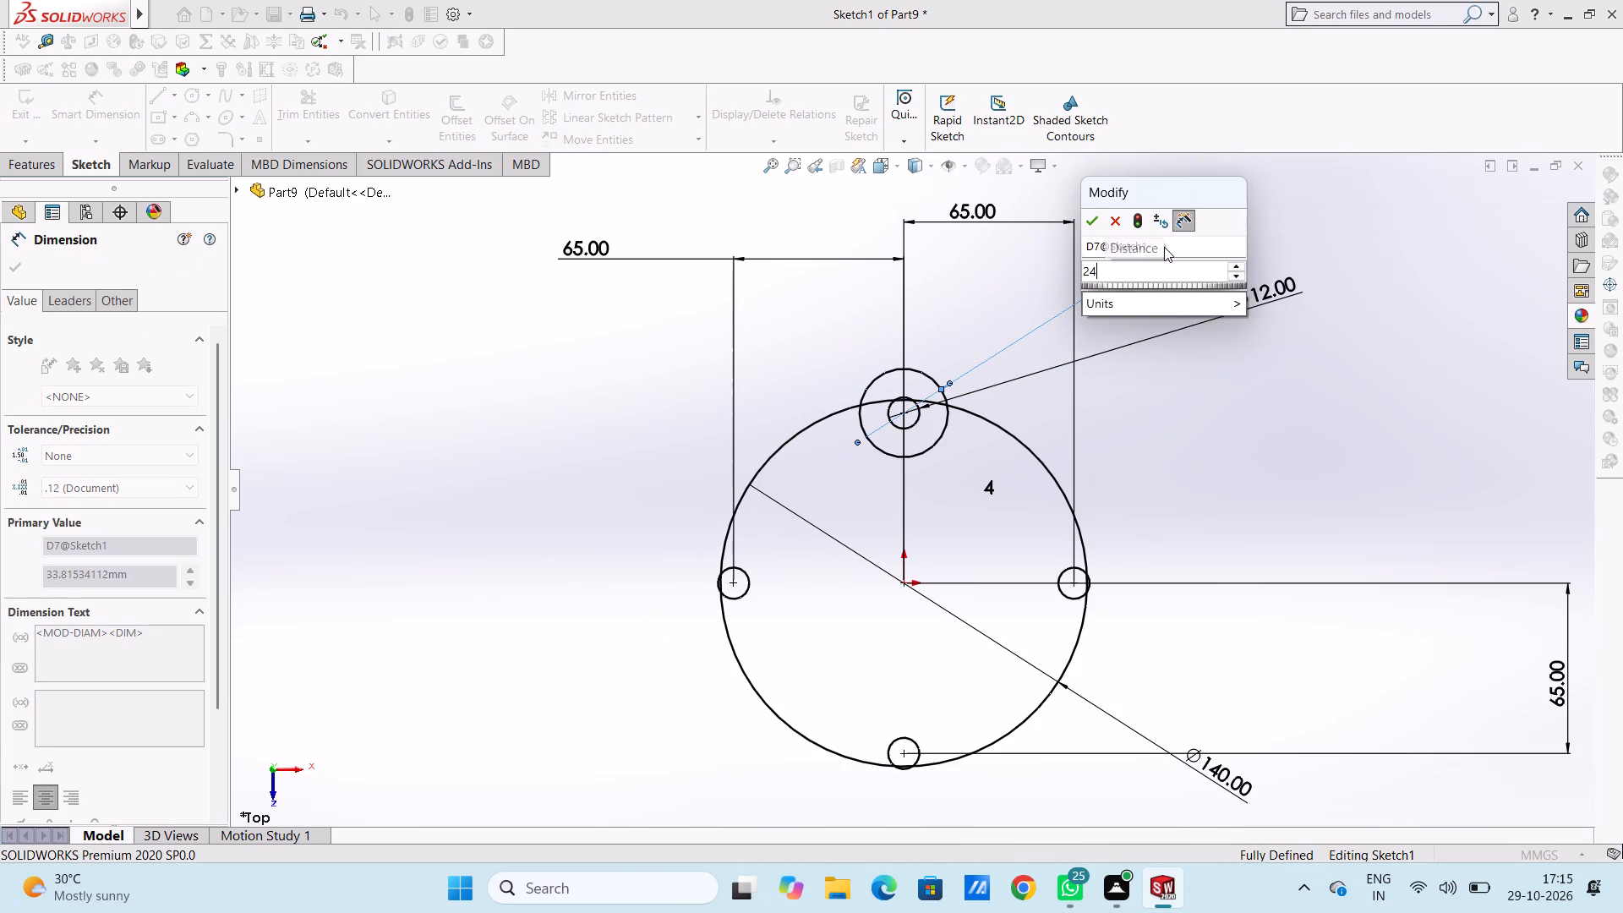
{"action": "key", "text": "Return"}
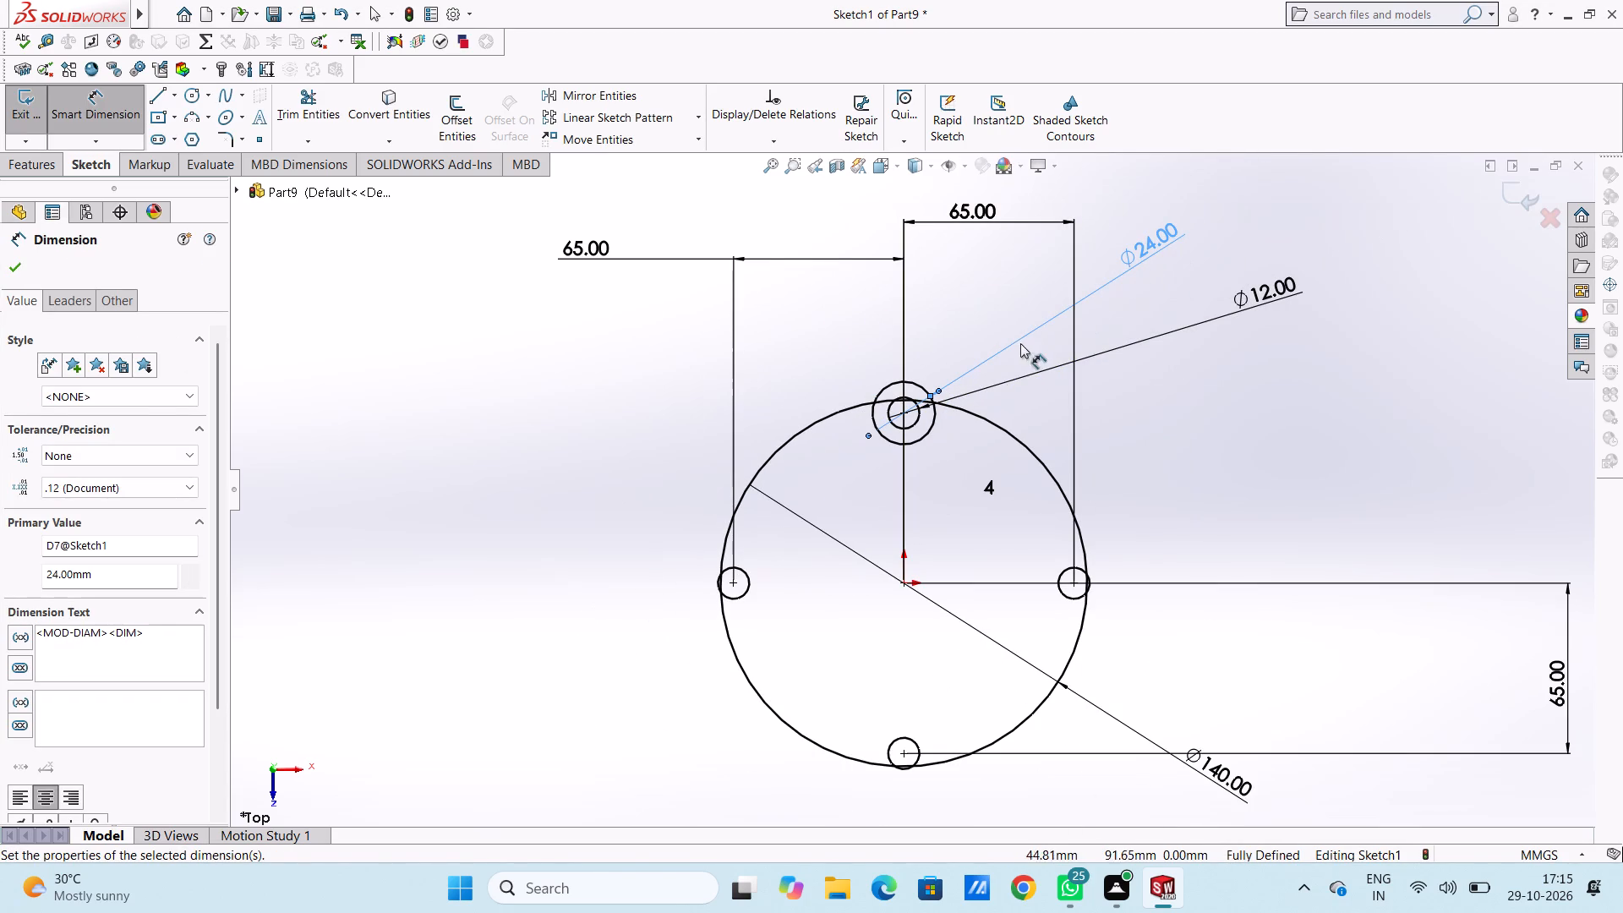
{"action": "left_click", "coordinate": [1003, 325]}
{"action": "left_click", "coordinate": [138, 101]}
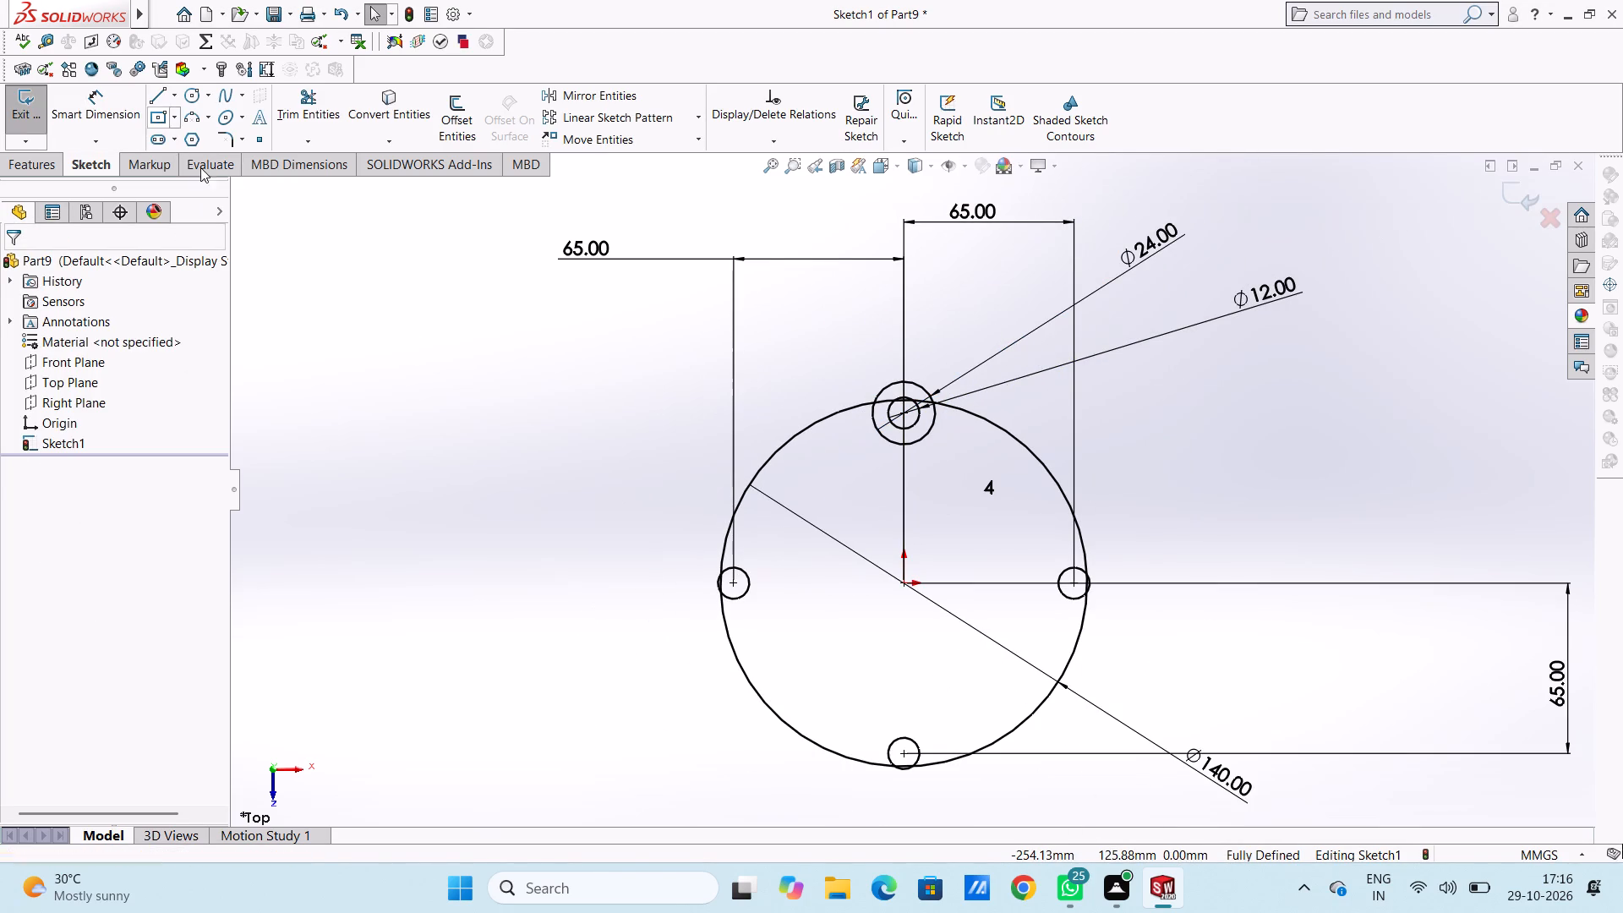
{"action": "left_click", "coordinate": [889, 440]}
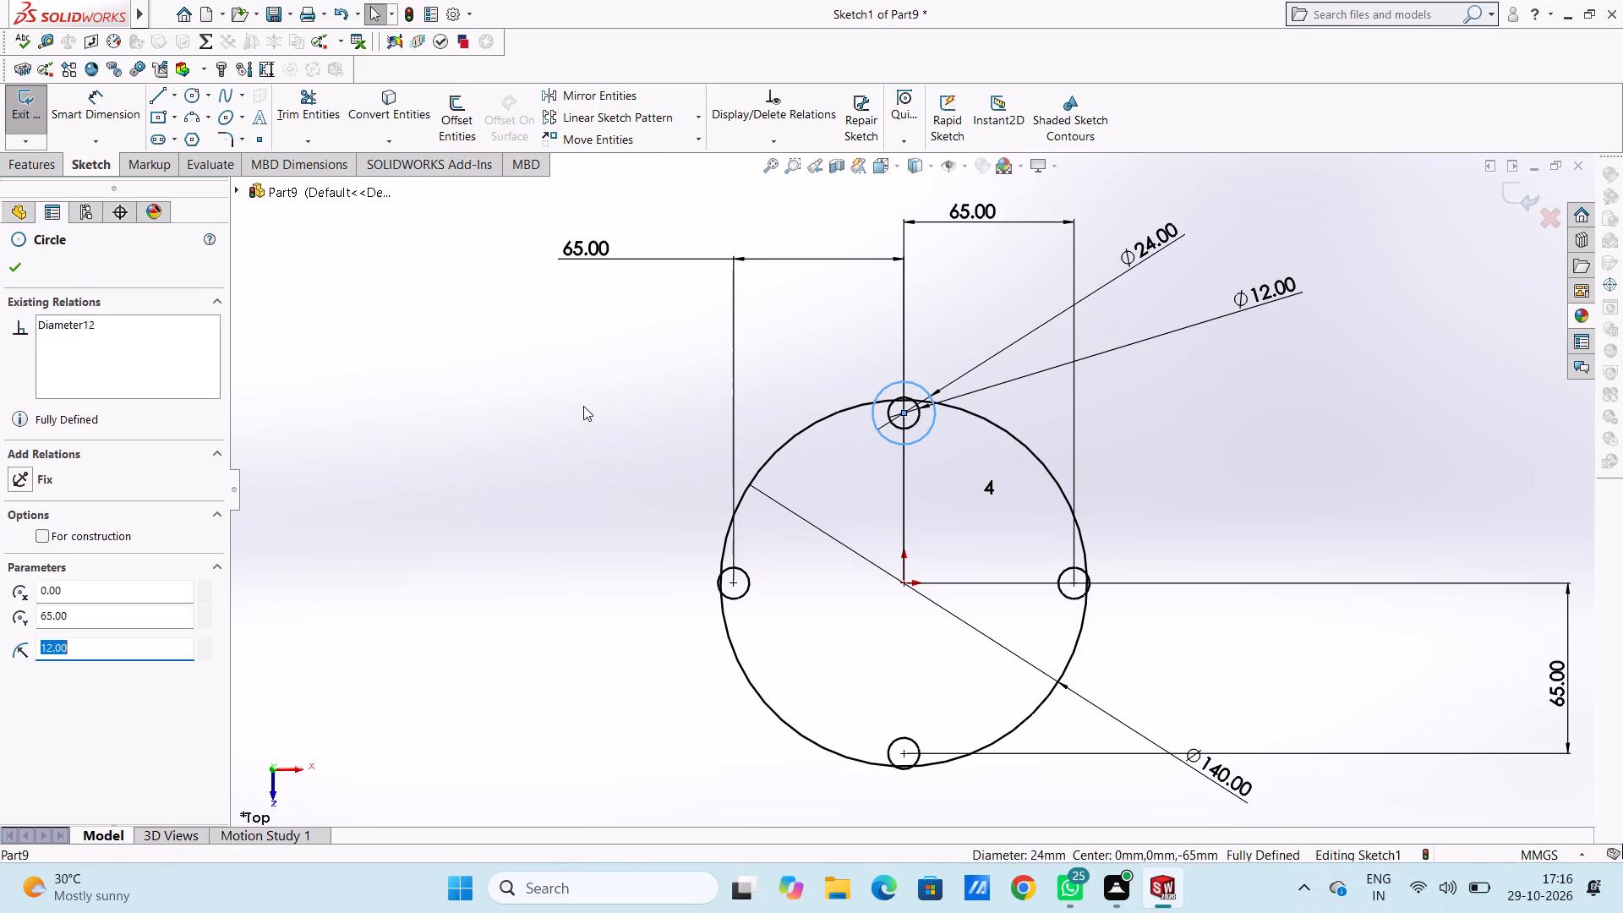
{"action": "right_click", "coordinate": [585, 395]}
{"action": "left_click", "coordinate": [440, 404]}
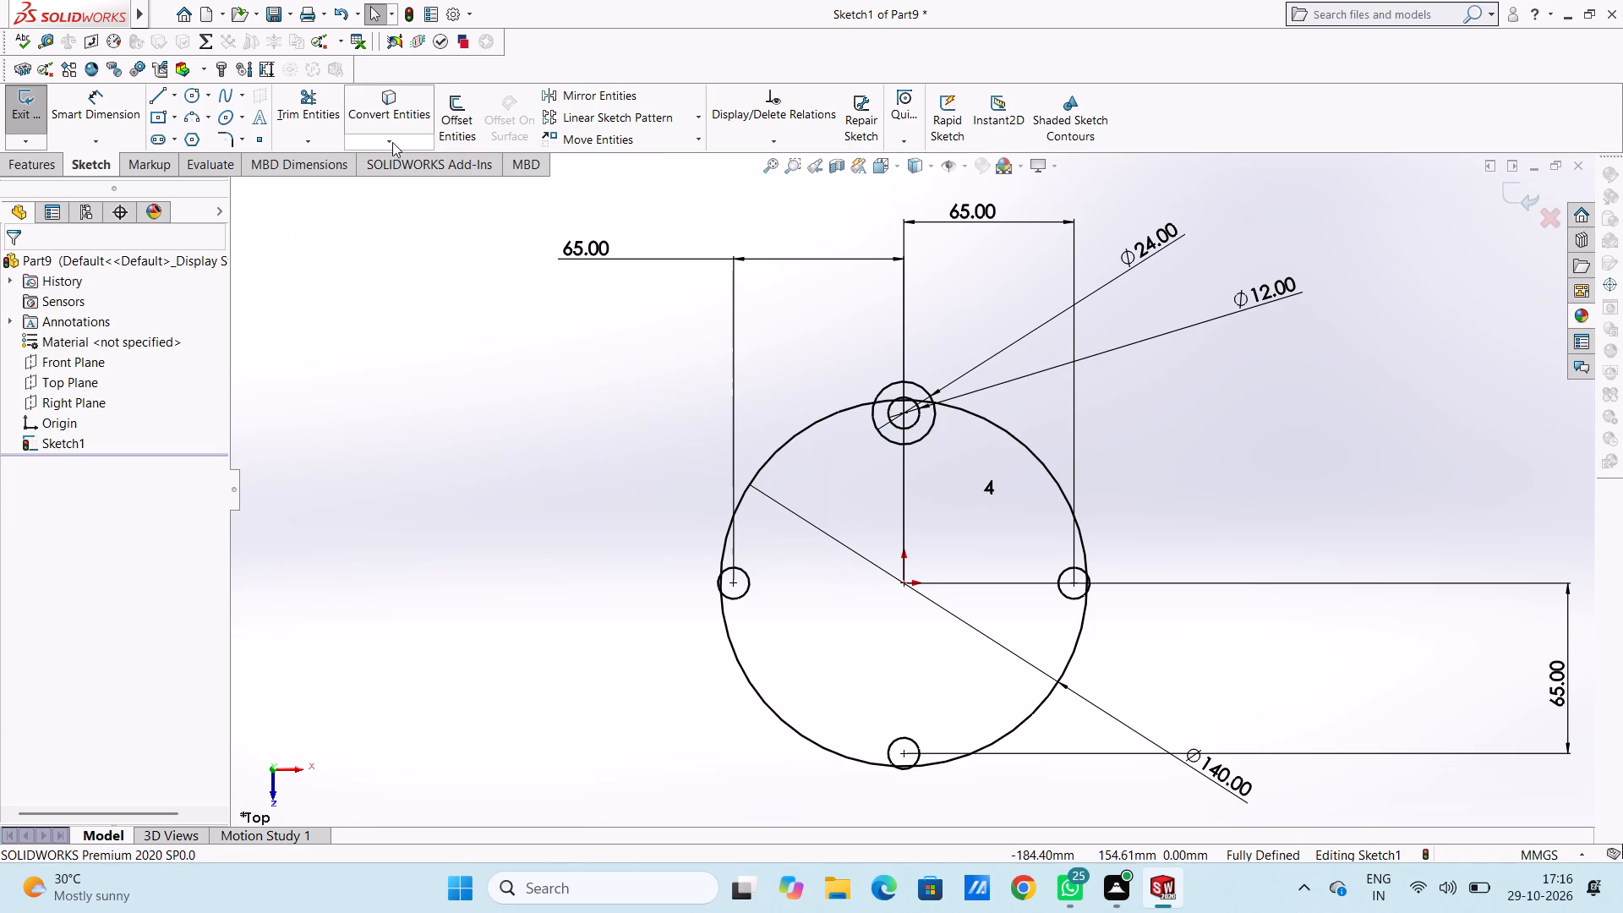
Create a circular sketch pattern of the 24 mm circle around the origin with 4 equally spaced instances over 360 degrees.
{"action": "left_click", "coordinate": [697, 119]}
{"action": "left_click", "coordinate": [689, 161]}
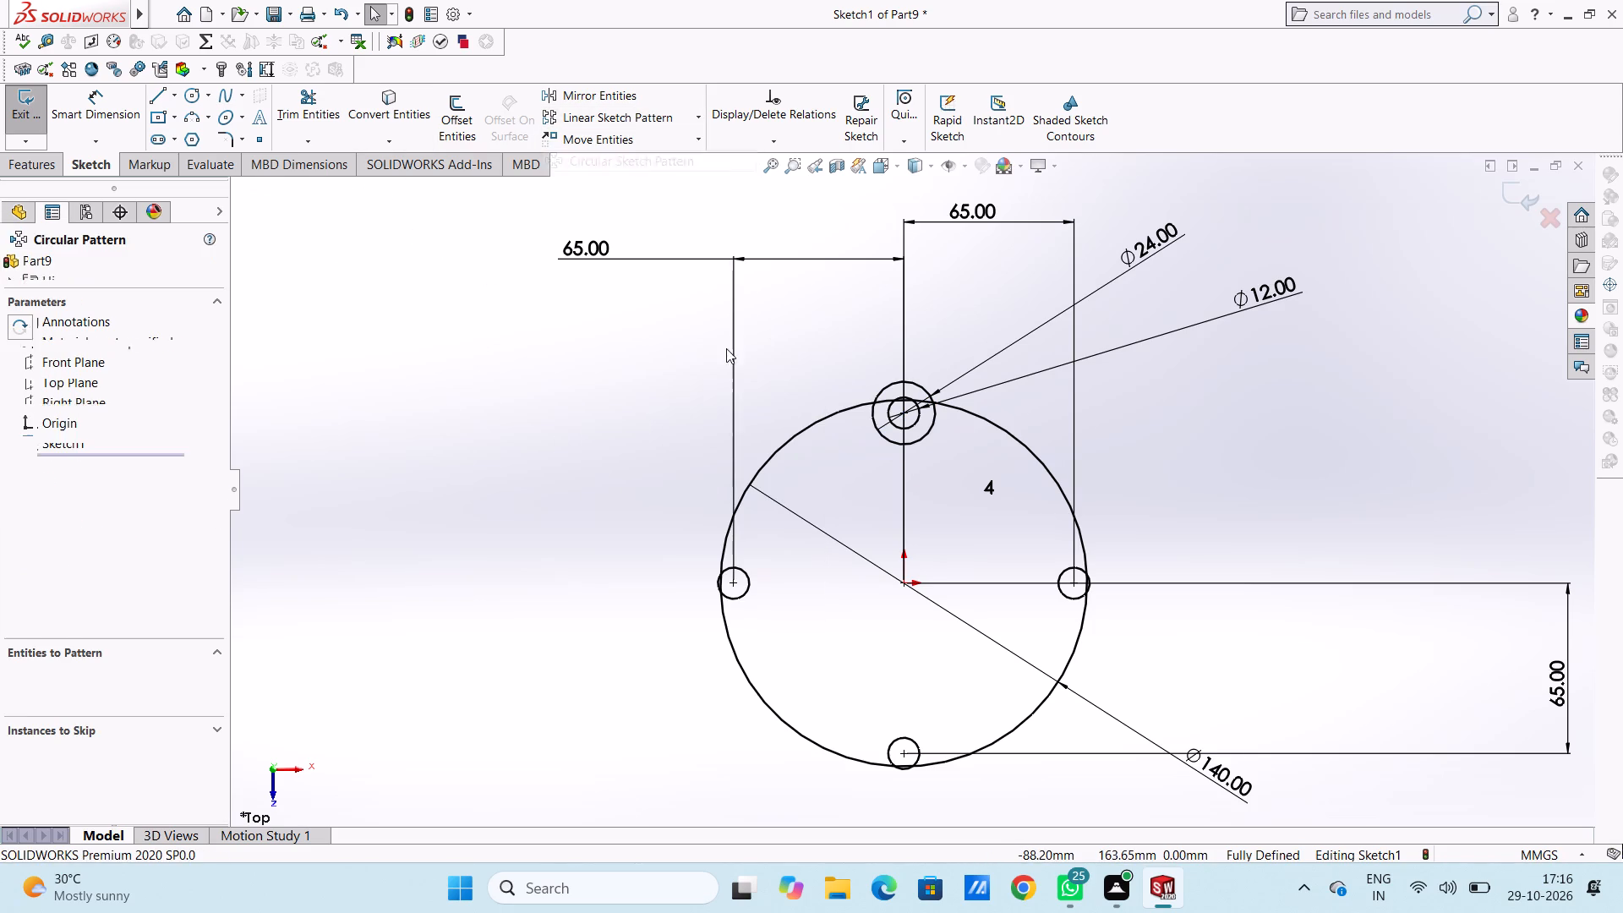
{"action": "left_click", "coordinate": [891, 448]}
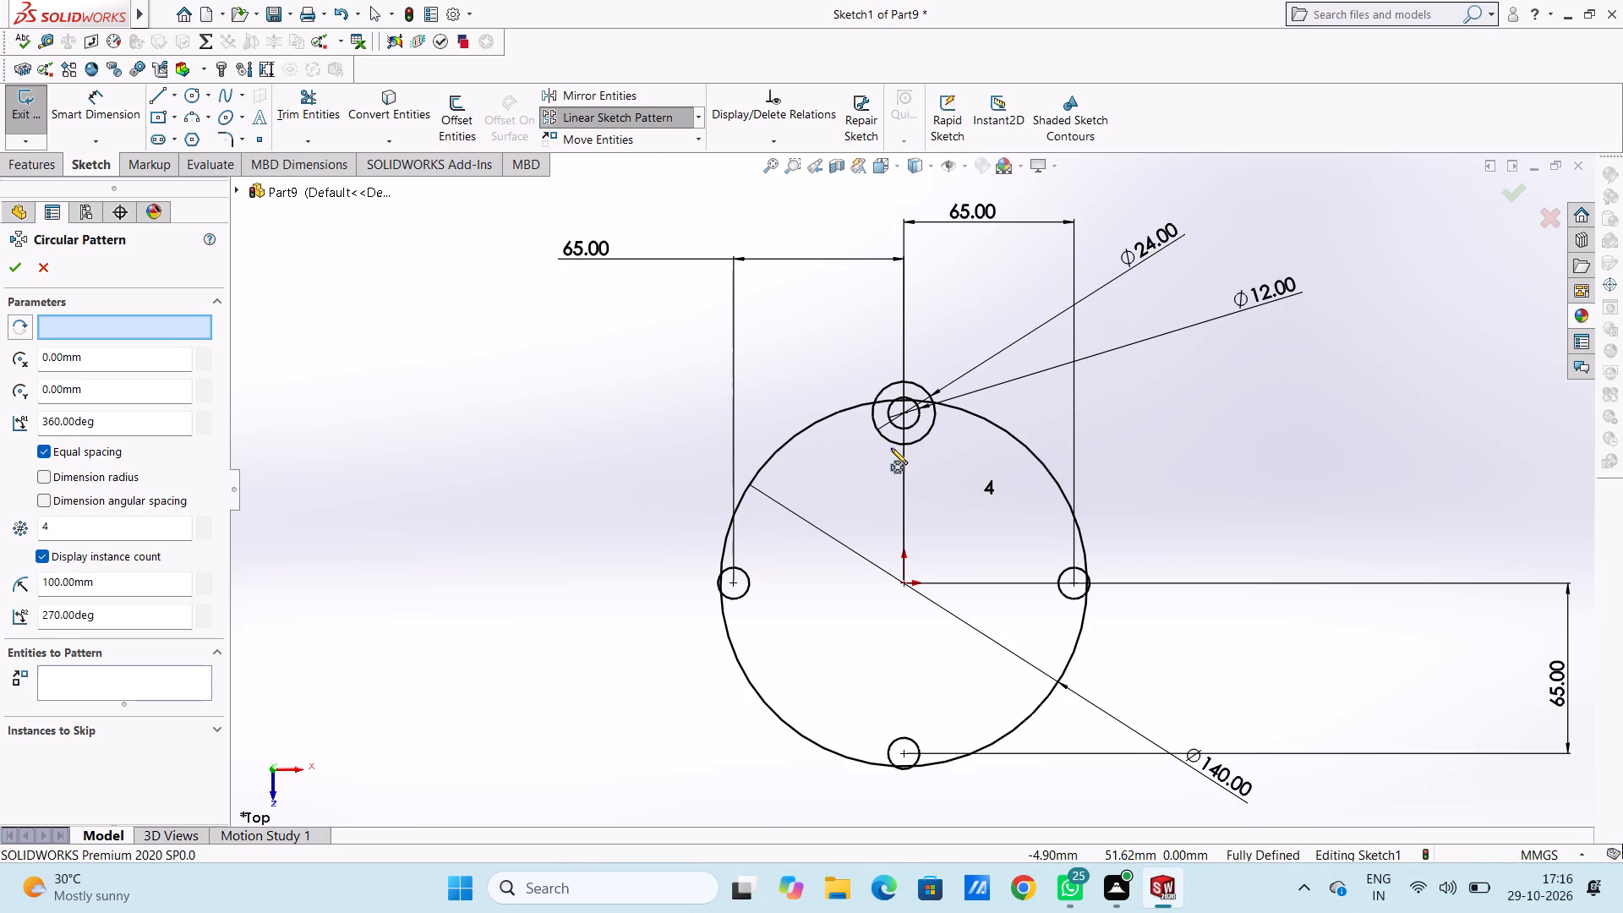
{"action": "left_click", "coordinate": [893, 440]}
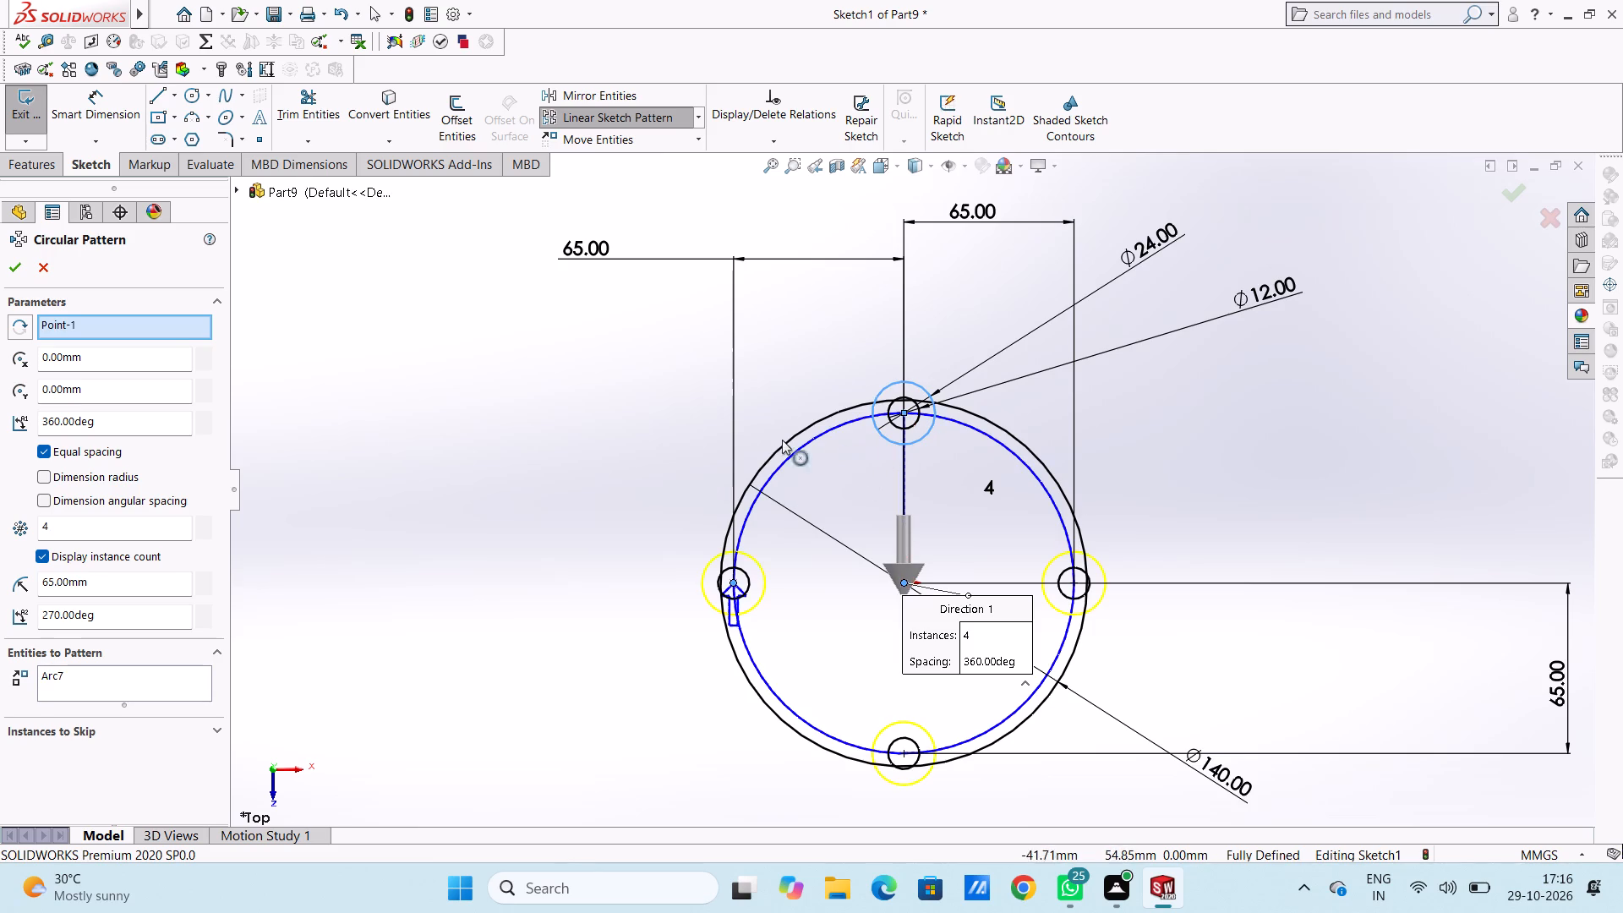
{"action": "left_click", "coordinate": [20, 260]}
{"action": "left_click", "coordinate": [428, 349]}
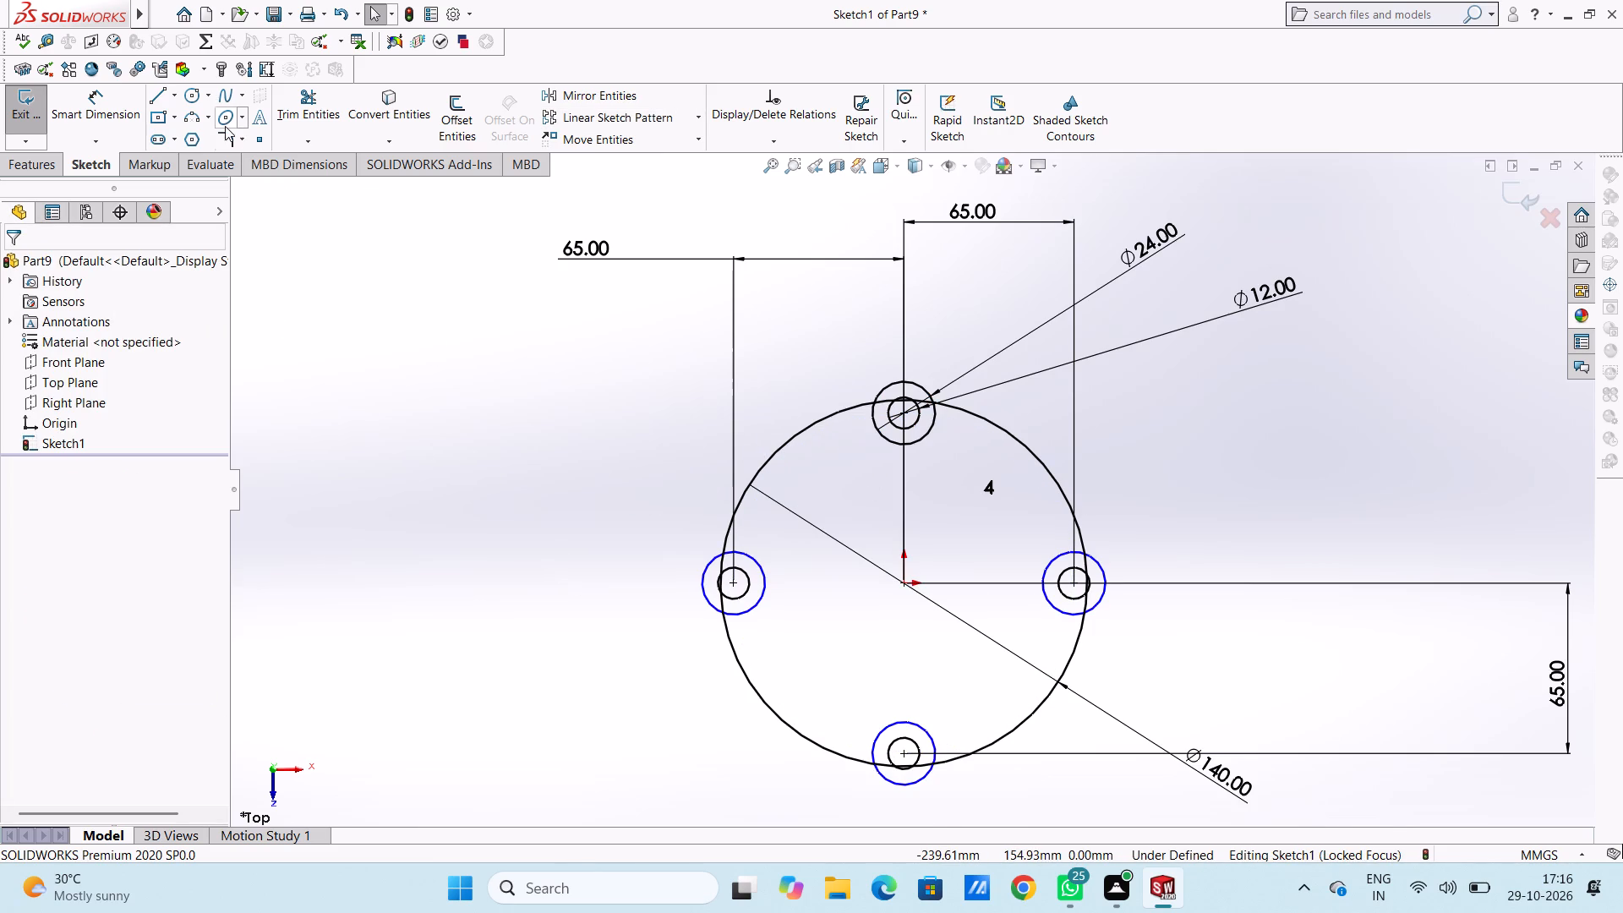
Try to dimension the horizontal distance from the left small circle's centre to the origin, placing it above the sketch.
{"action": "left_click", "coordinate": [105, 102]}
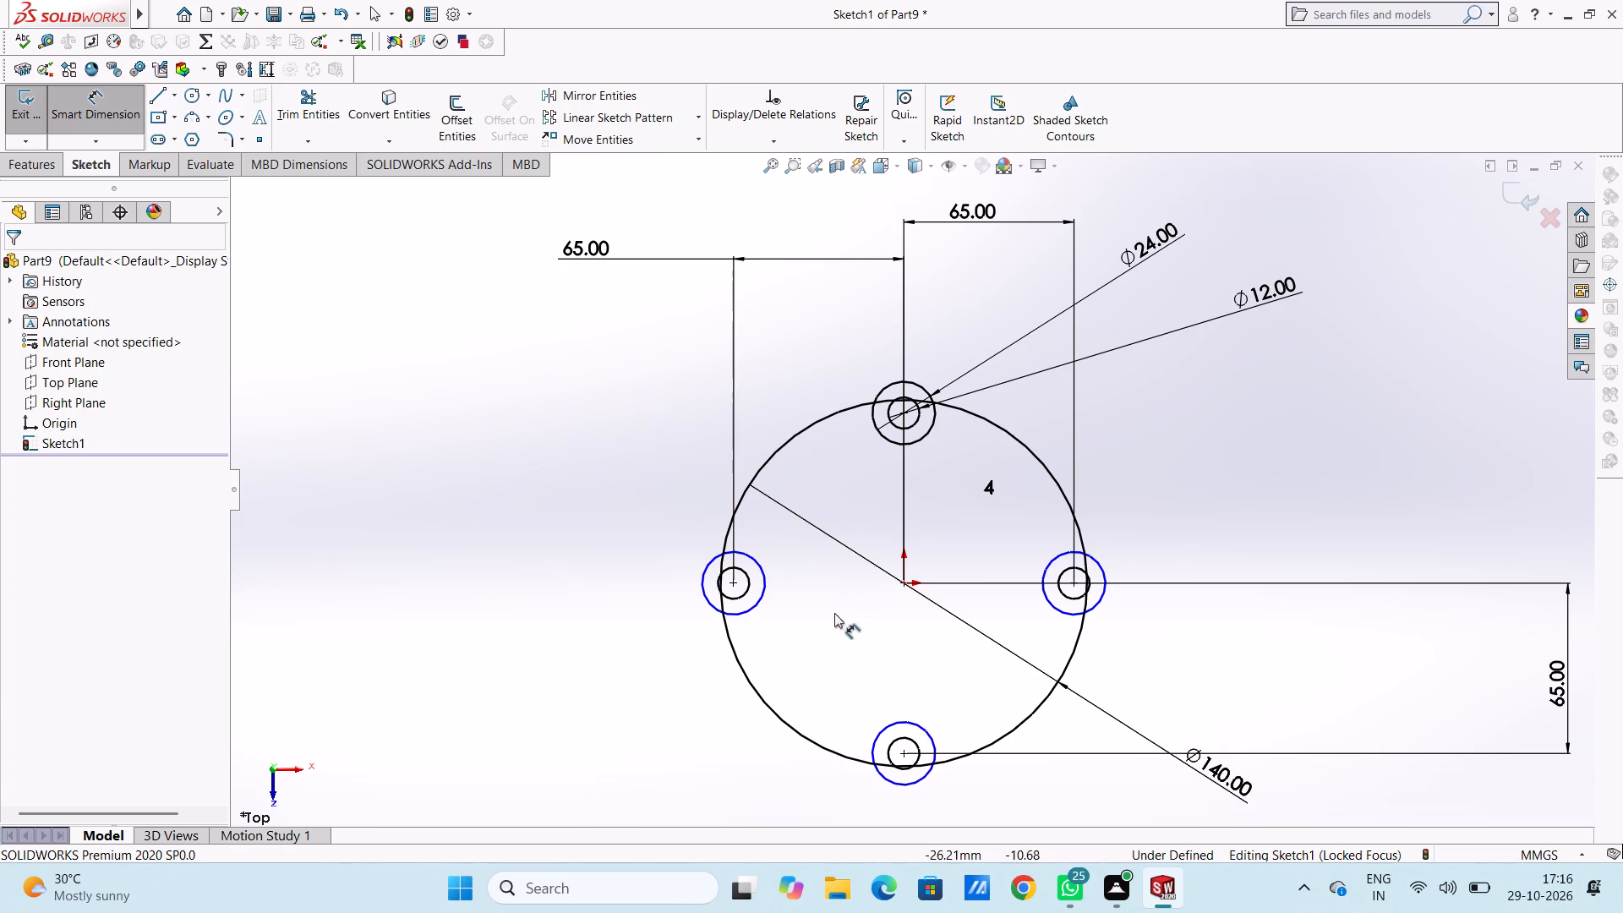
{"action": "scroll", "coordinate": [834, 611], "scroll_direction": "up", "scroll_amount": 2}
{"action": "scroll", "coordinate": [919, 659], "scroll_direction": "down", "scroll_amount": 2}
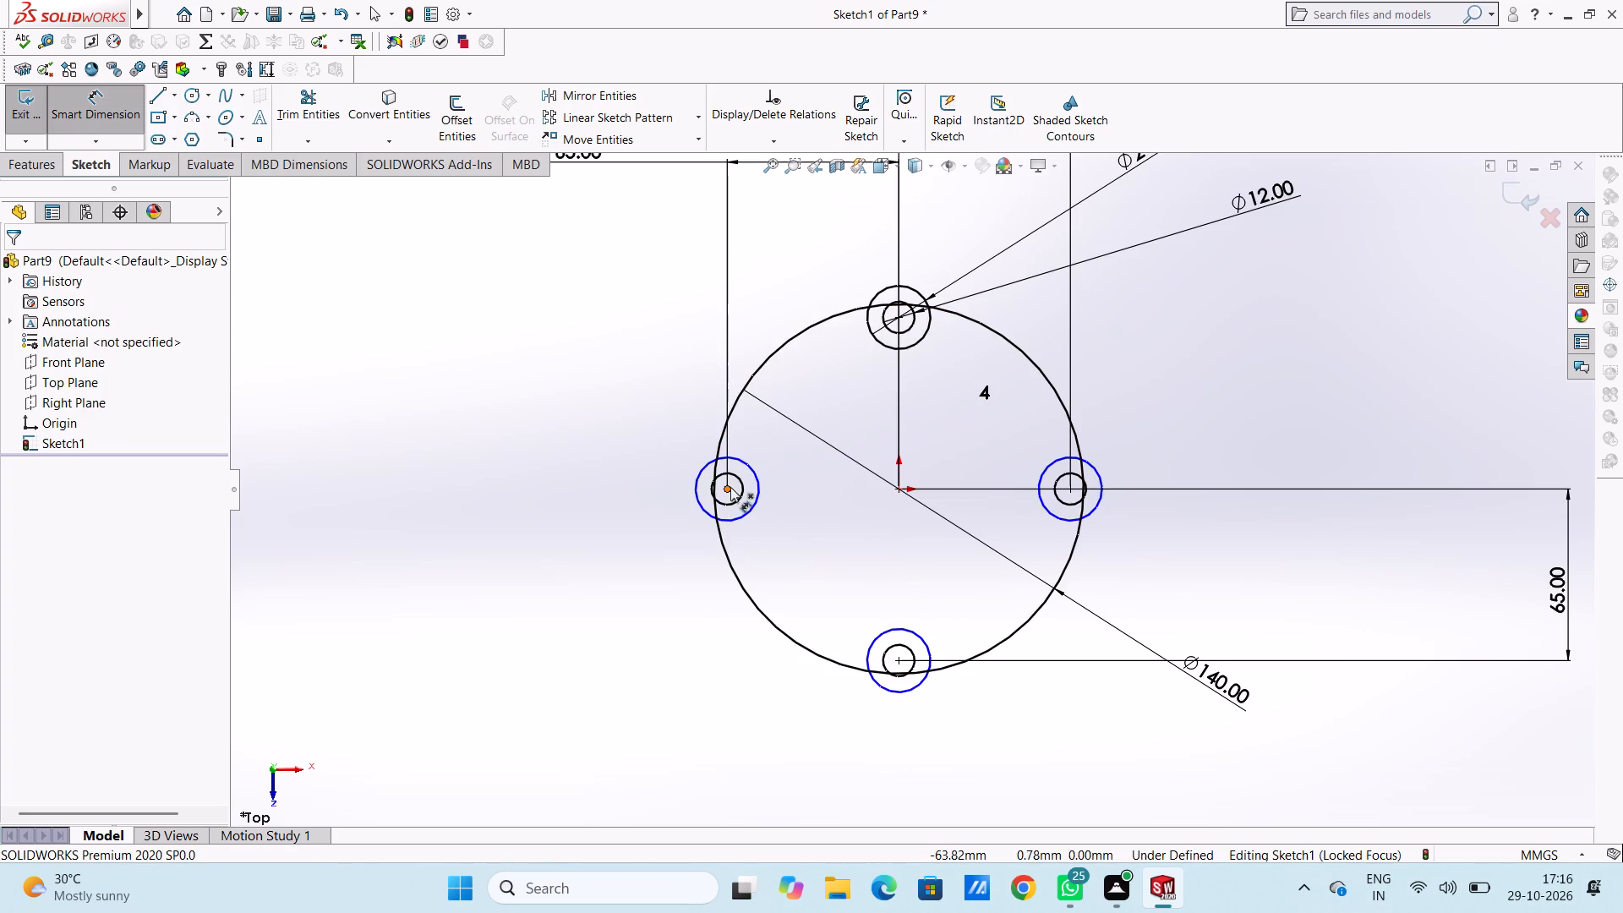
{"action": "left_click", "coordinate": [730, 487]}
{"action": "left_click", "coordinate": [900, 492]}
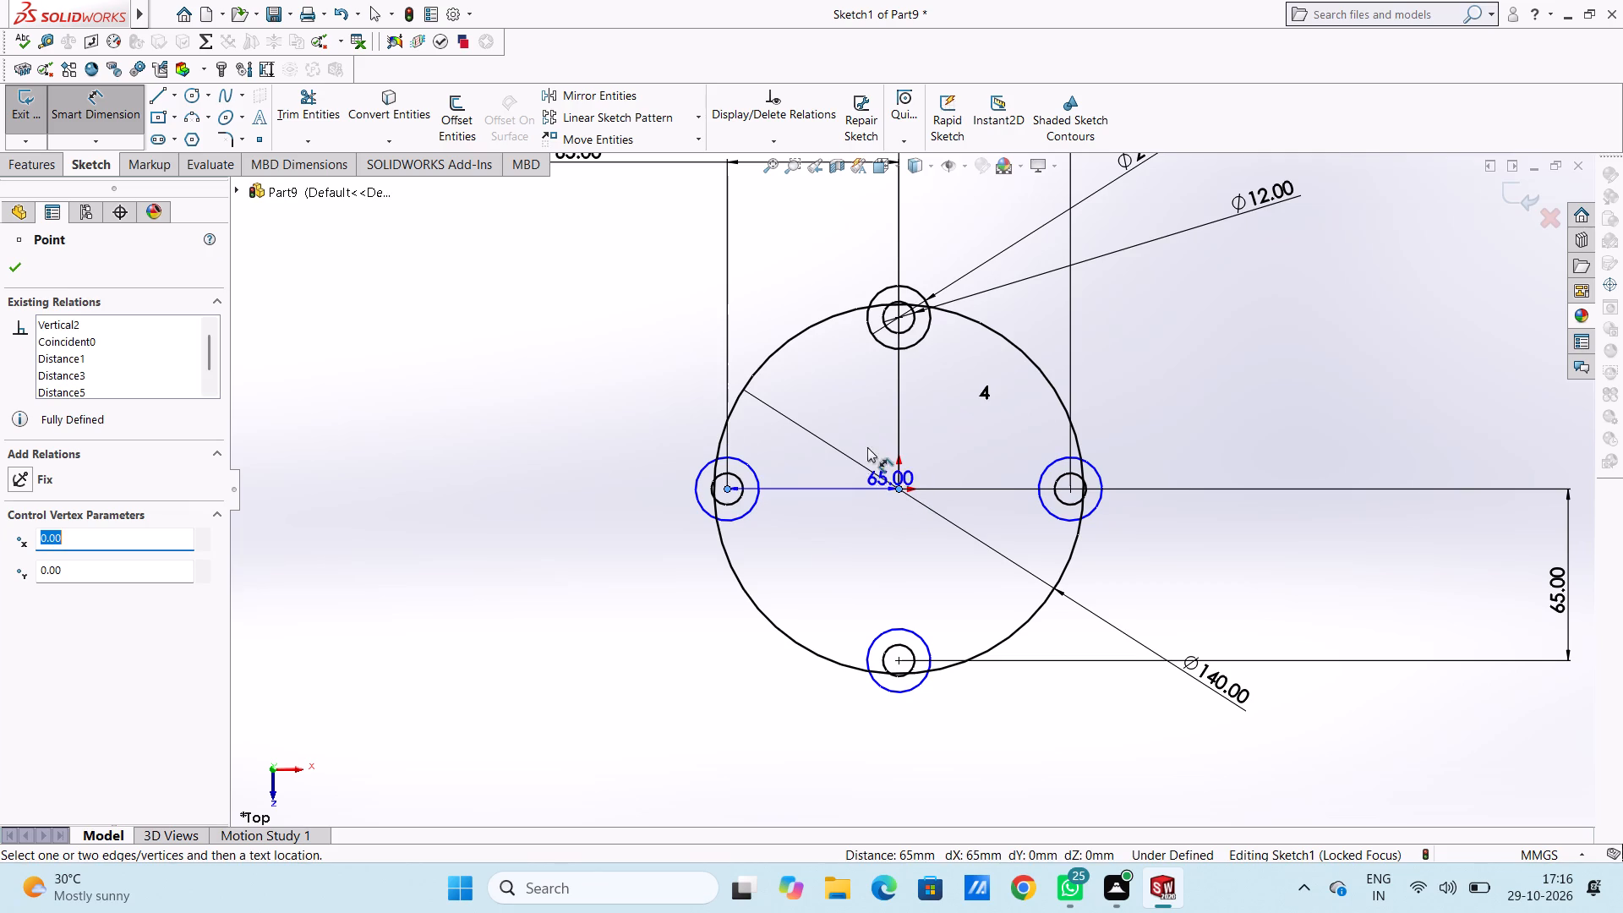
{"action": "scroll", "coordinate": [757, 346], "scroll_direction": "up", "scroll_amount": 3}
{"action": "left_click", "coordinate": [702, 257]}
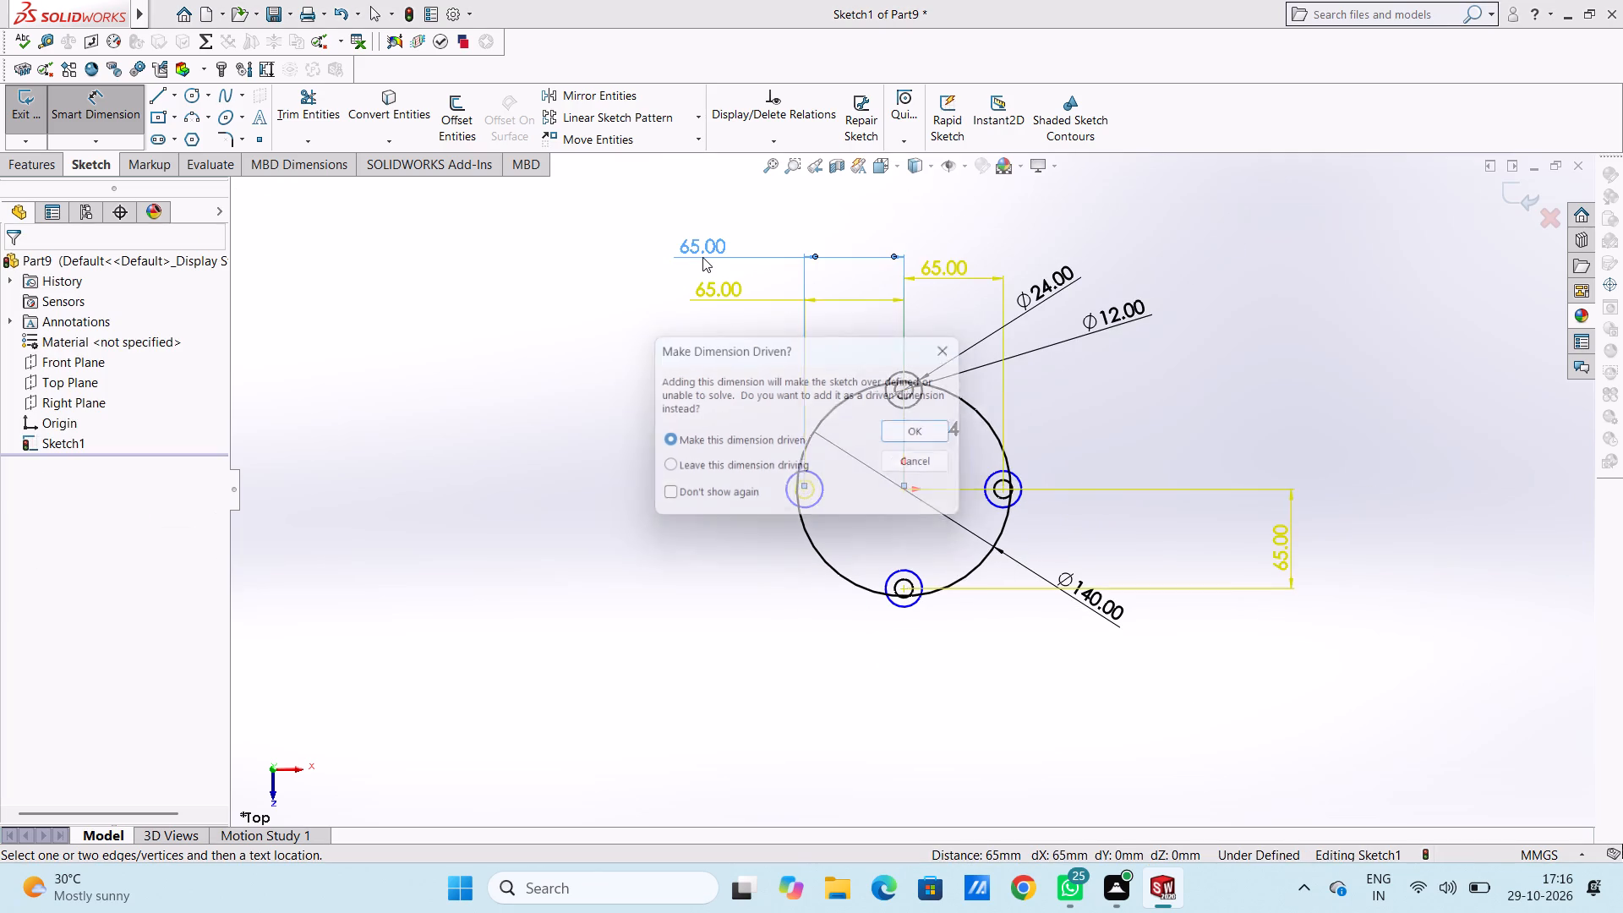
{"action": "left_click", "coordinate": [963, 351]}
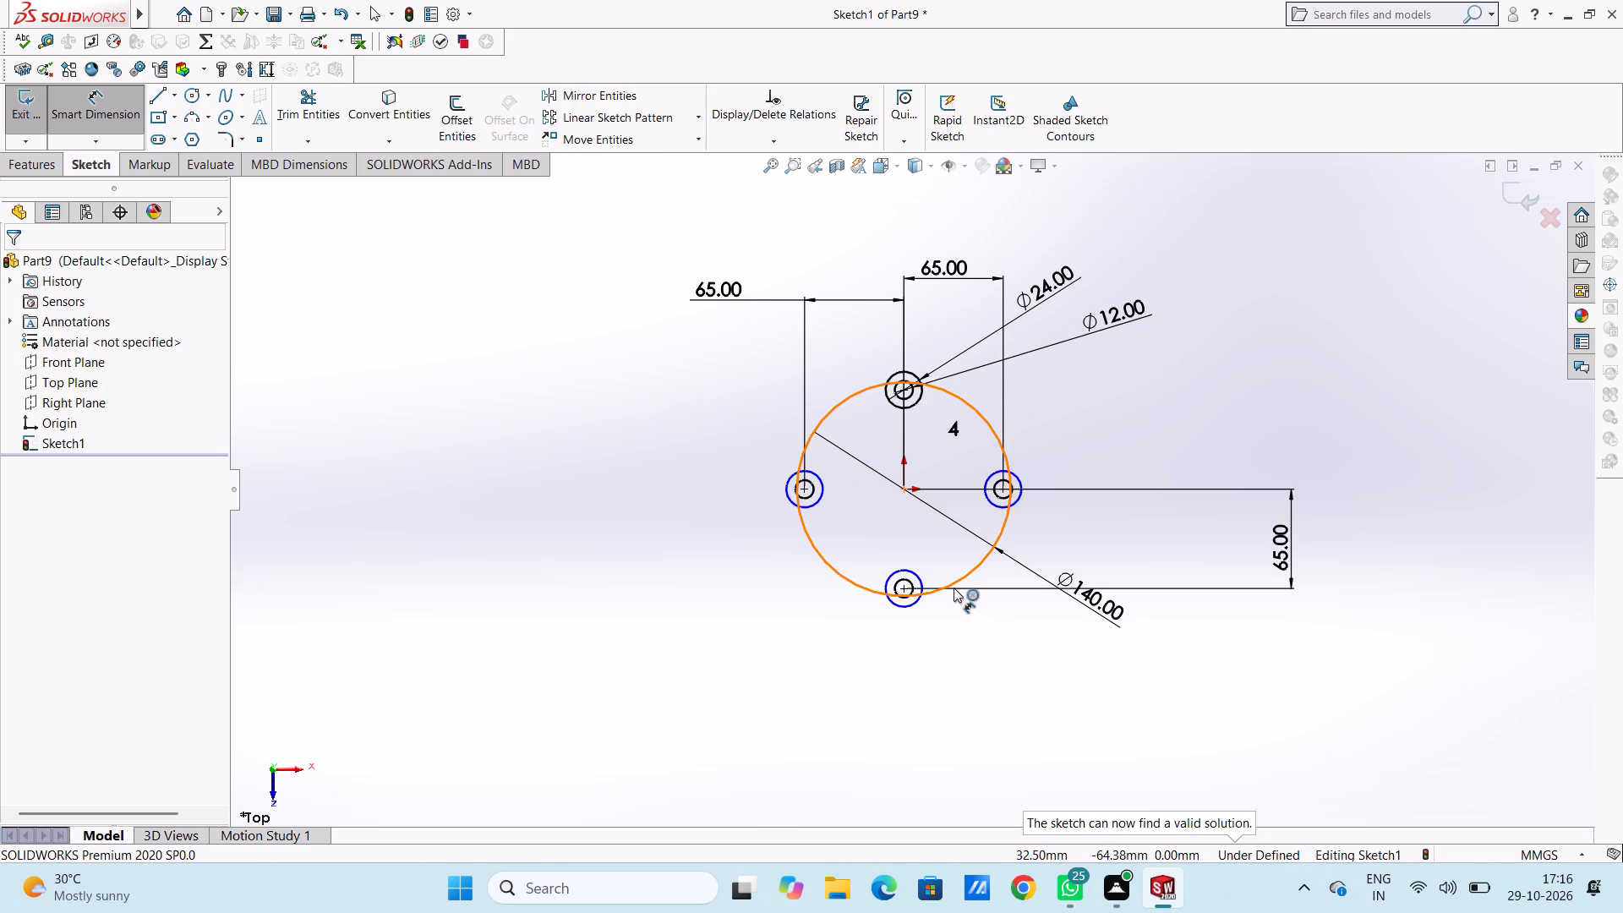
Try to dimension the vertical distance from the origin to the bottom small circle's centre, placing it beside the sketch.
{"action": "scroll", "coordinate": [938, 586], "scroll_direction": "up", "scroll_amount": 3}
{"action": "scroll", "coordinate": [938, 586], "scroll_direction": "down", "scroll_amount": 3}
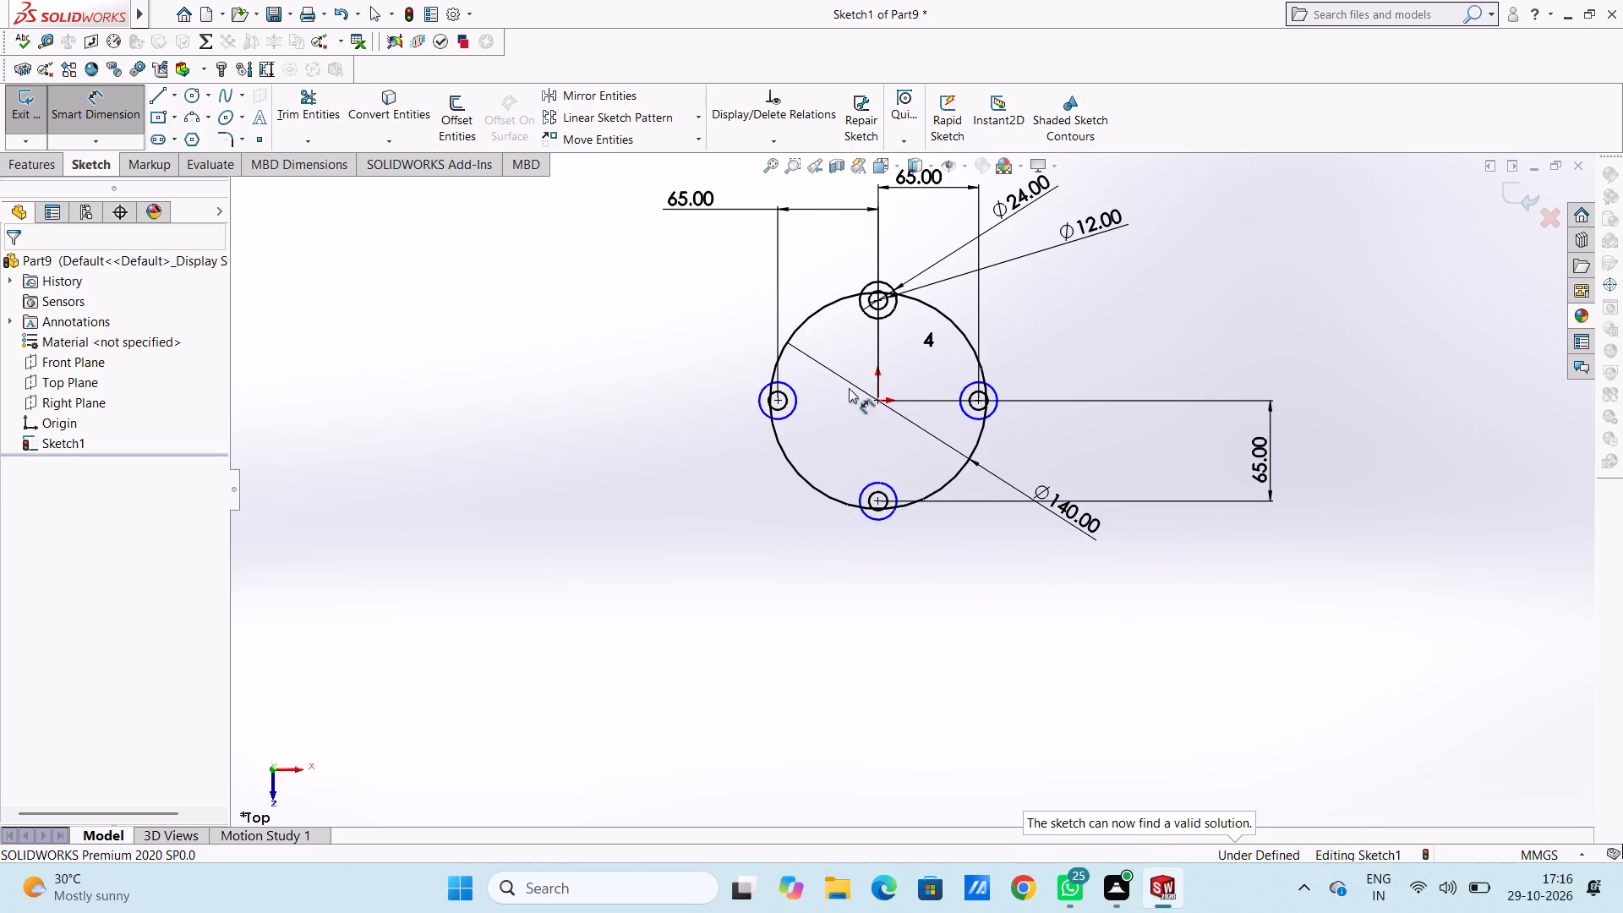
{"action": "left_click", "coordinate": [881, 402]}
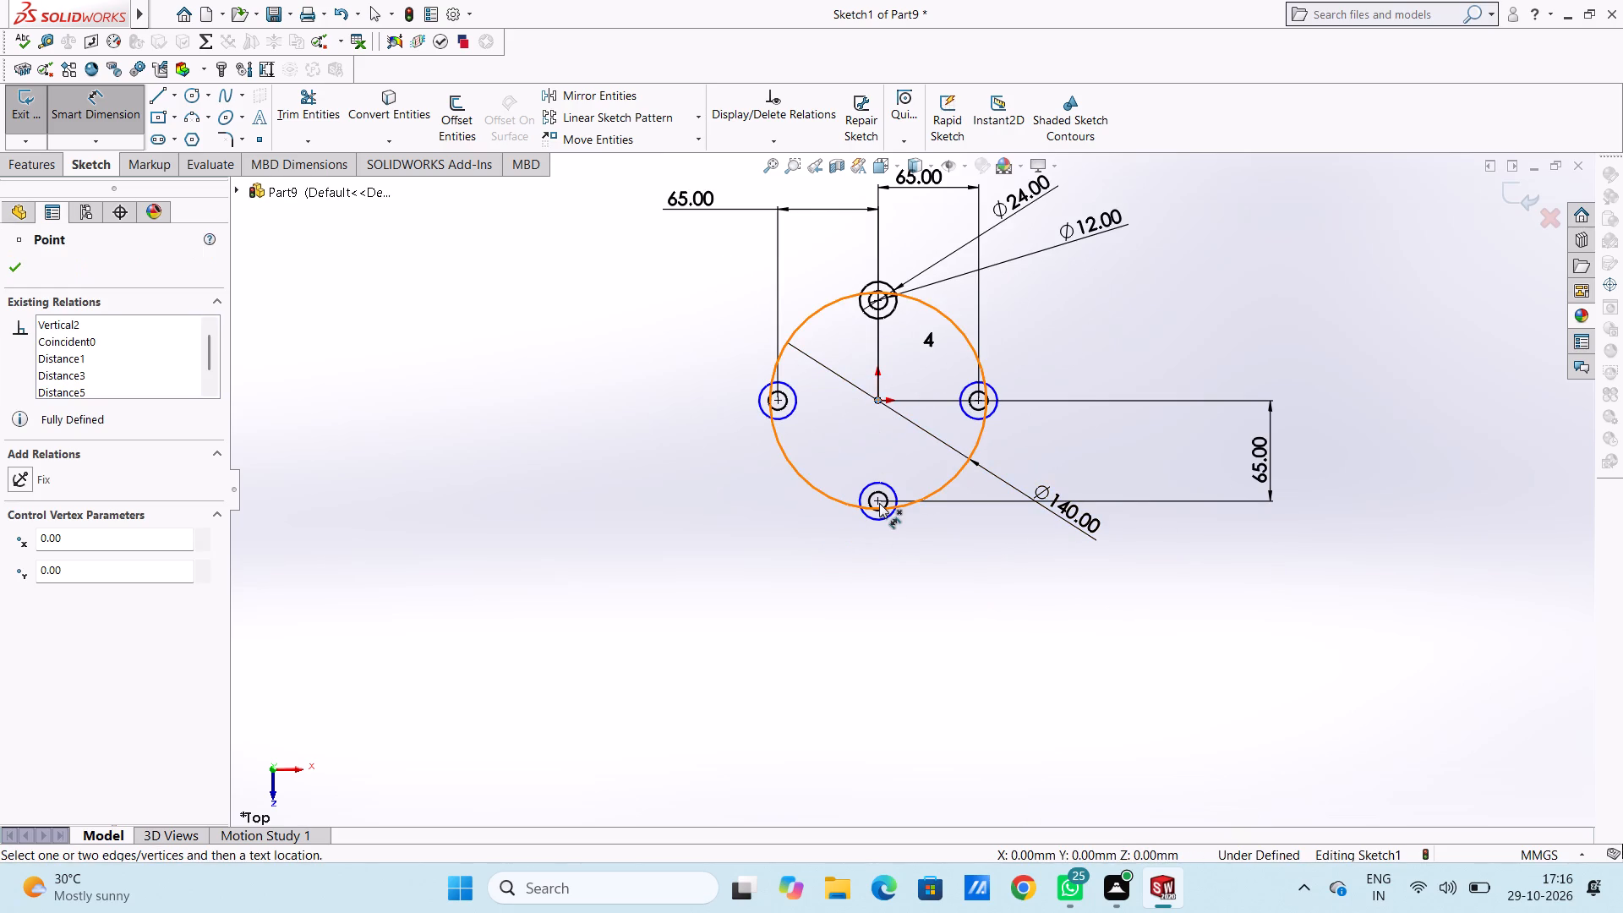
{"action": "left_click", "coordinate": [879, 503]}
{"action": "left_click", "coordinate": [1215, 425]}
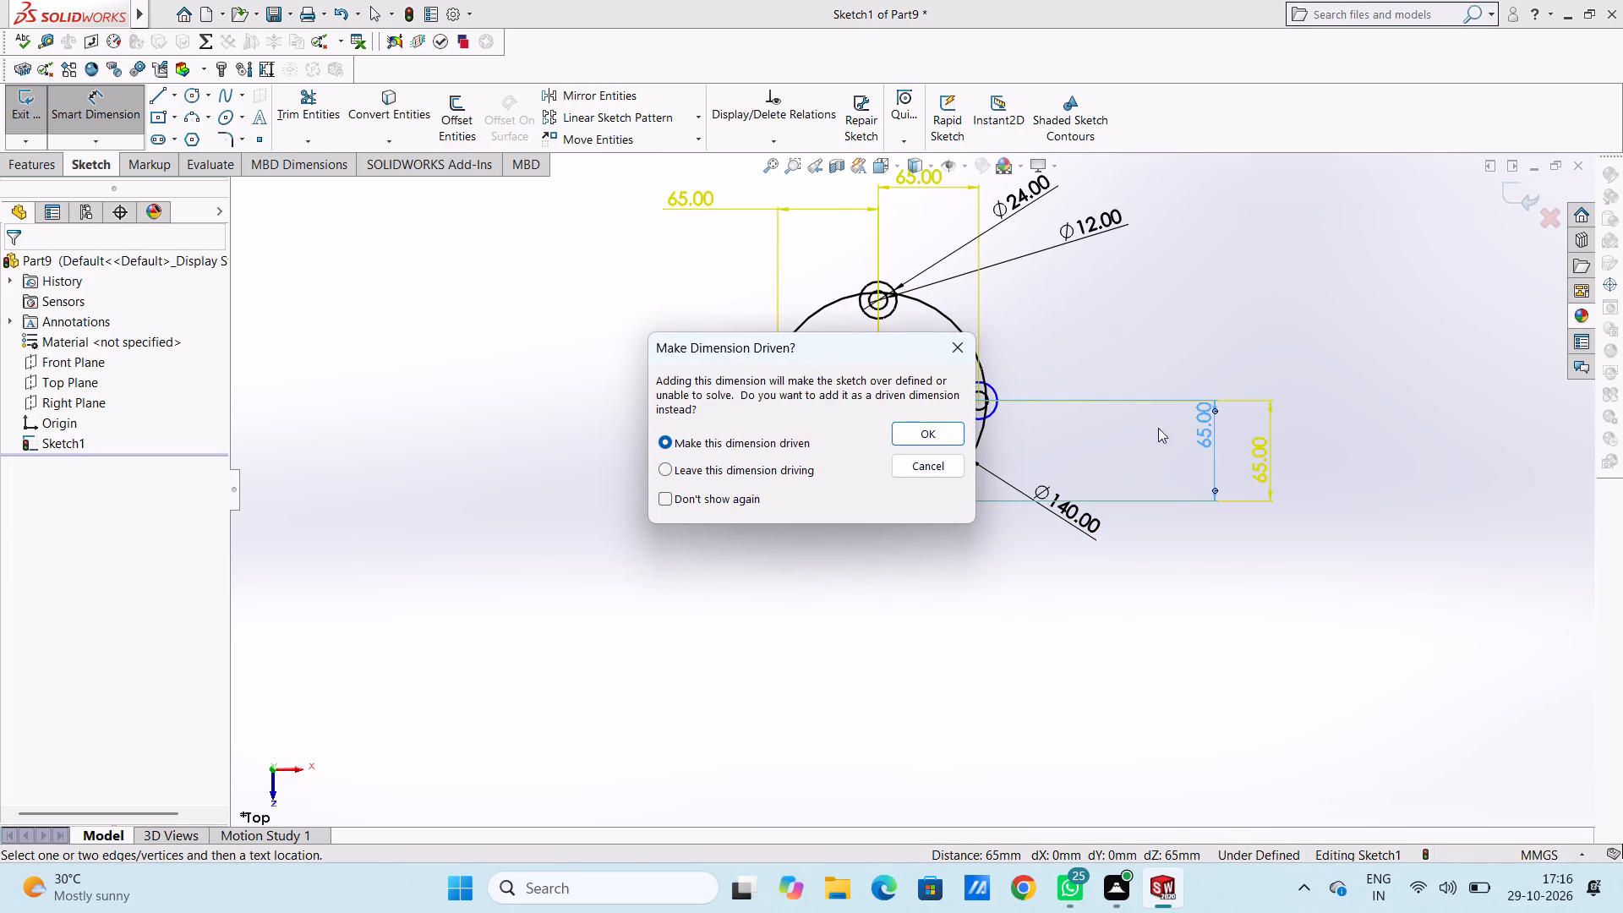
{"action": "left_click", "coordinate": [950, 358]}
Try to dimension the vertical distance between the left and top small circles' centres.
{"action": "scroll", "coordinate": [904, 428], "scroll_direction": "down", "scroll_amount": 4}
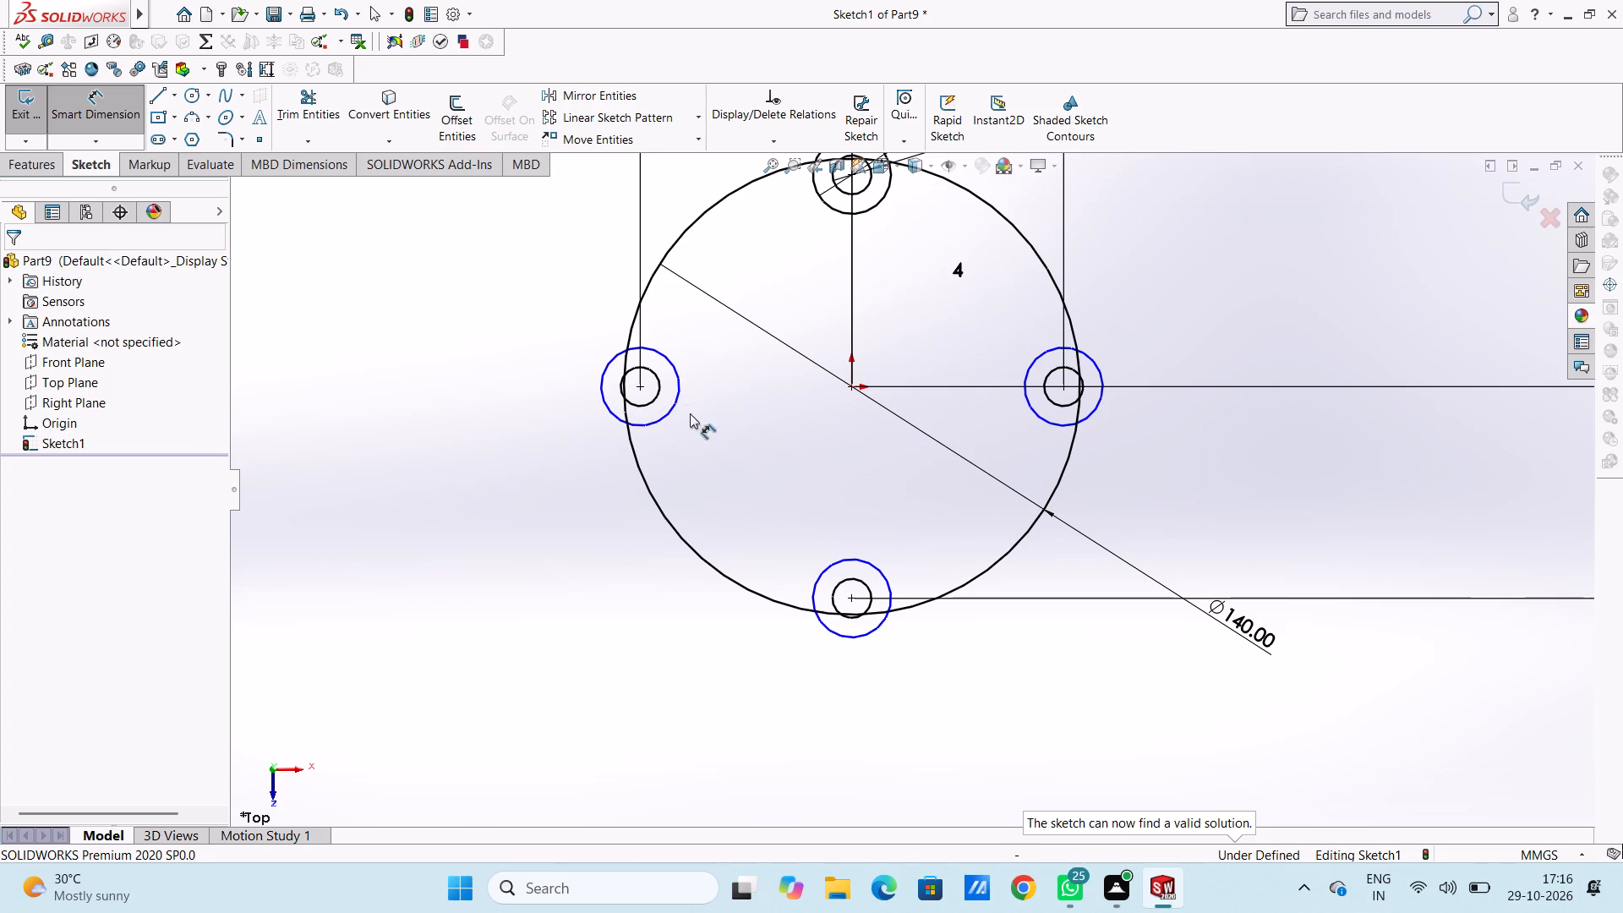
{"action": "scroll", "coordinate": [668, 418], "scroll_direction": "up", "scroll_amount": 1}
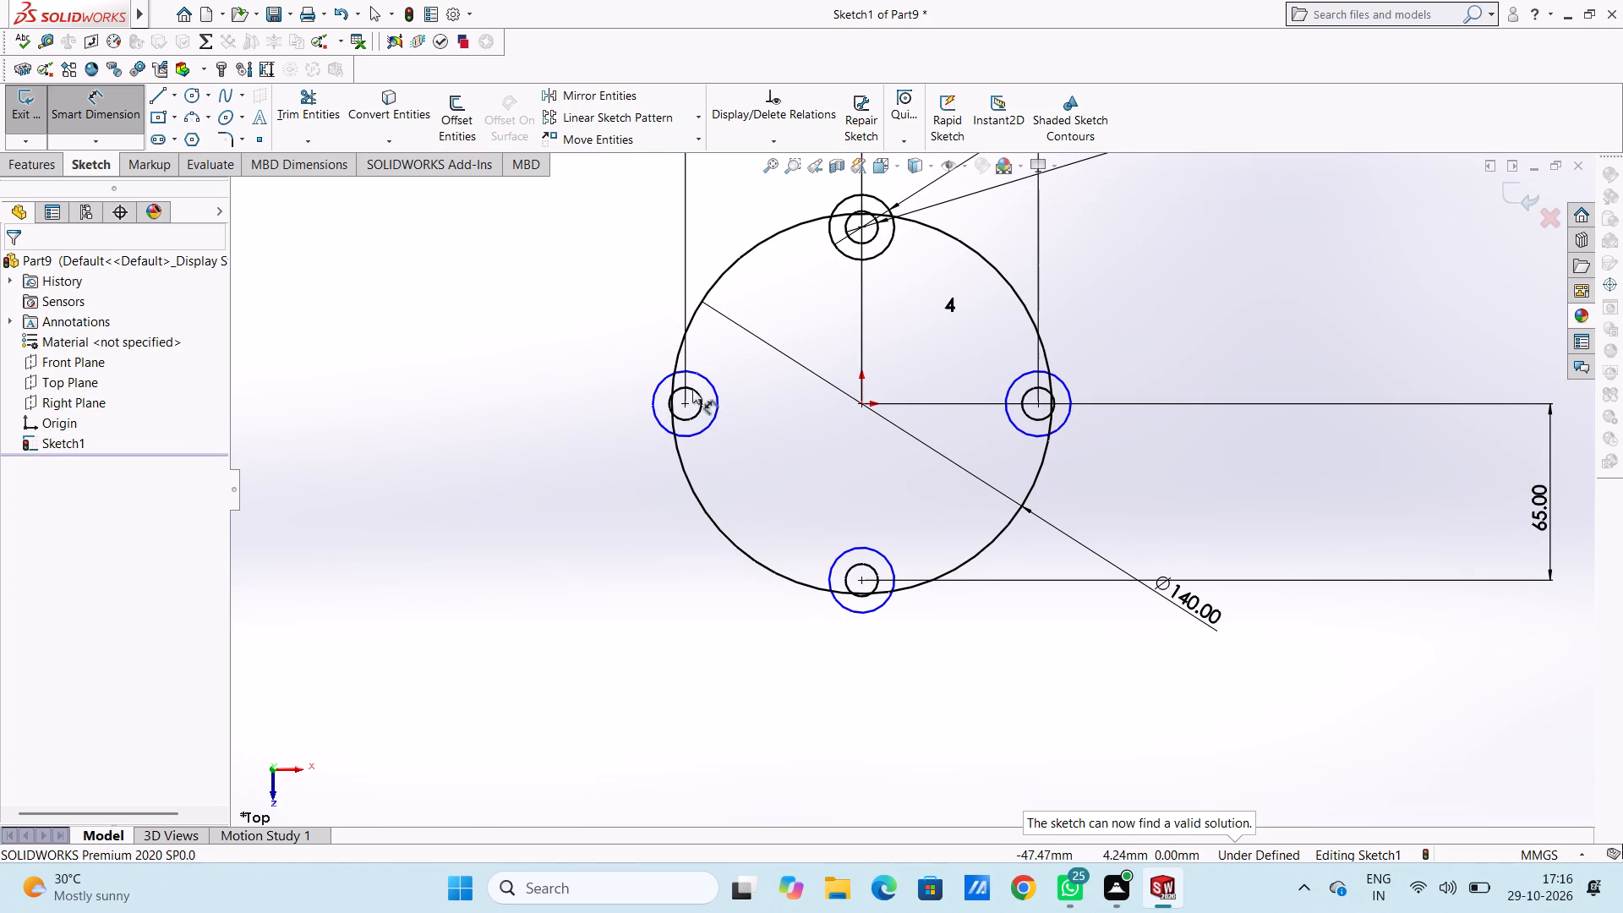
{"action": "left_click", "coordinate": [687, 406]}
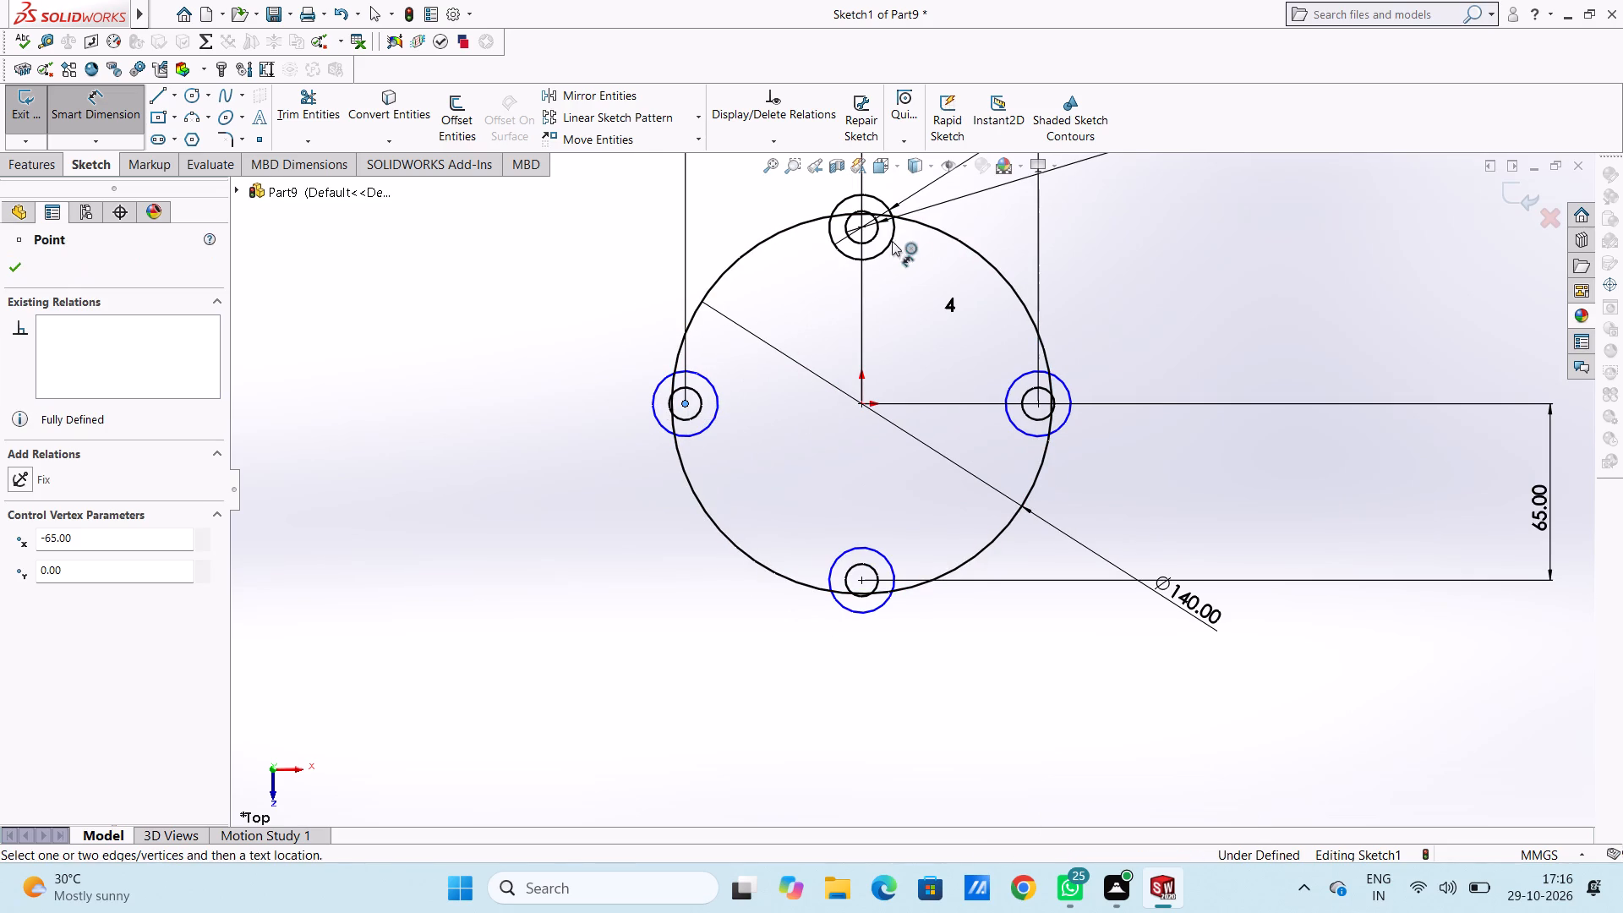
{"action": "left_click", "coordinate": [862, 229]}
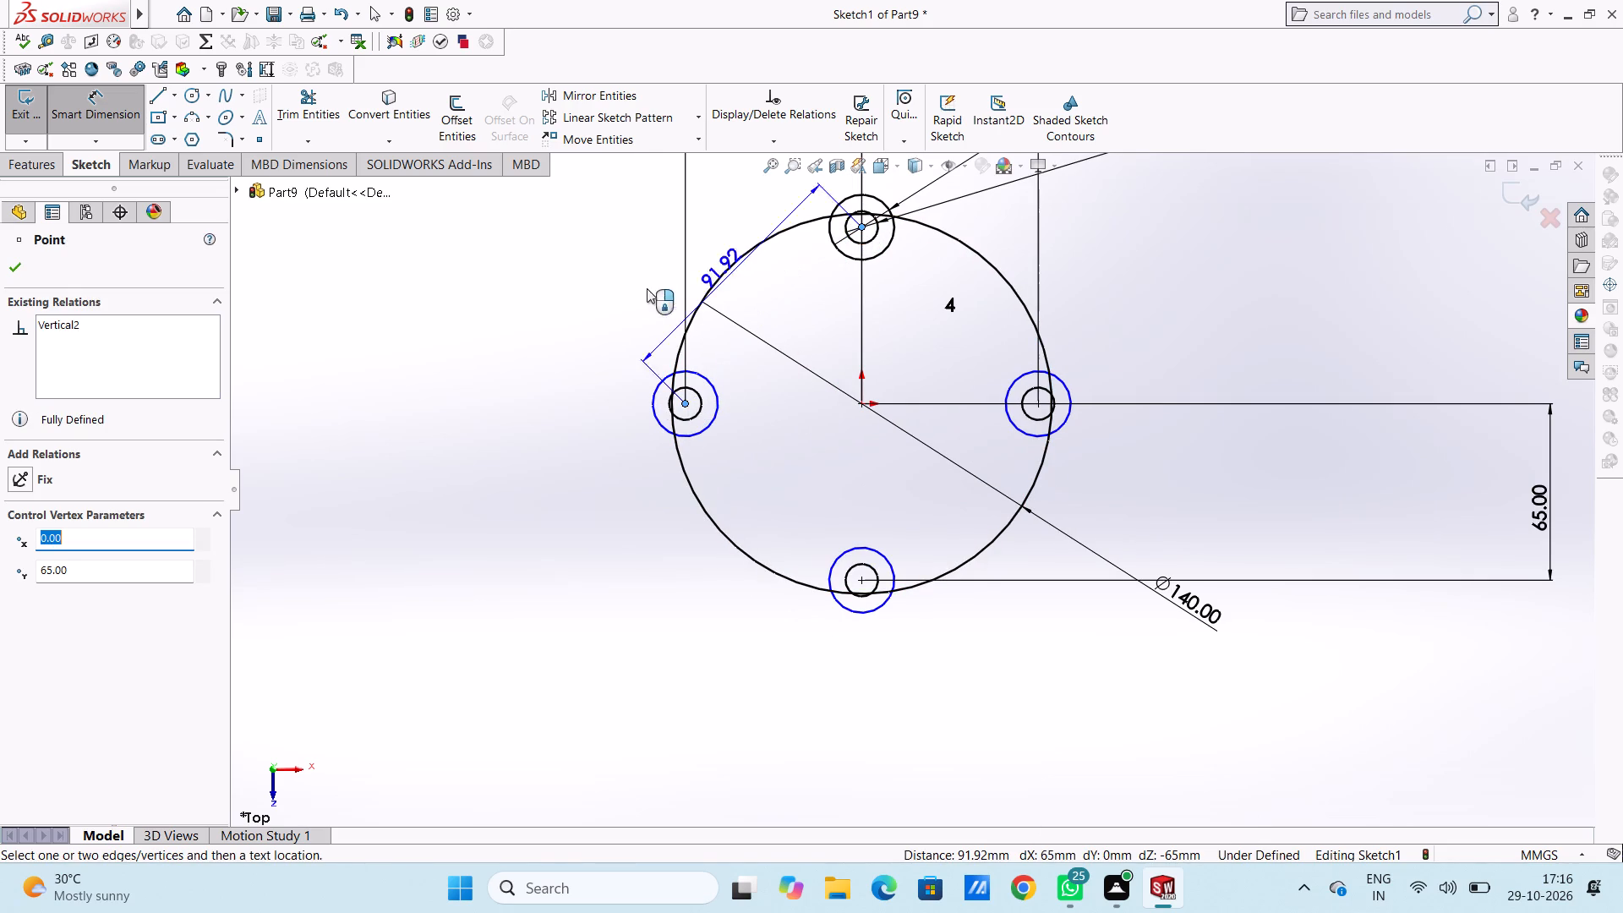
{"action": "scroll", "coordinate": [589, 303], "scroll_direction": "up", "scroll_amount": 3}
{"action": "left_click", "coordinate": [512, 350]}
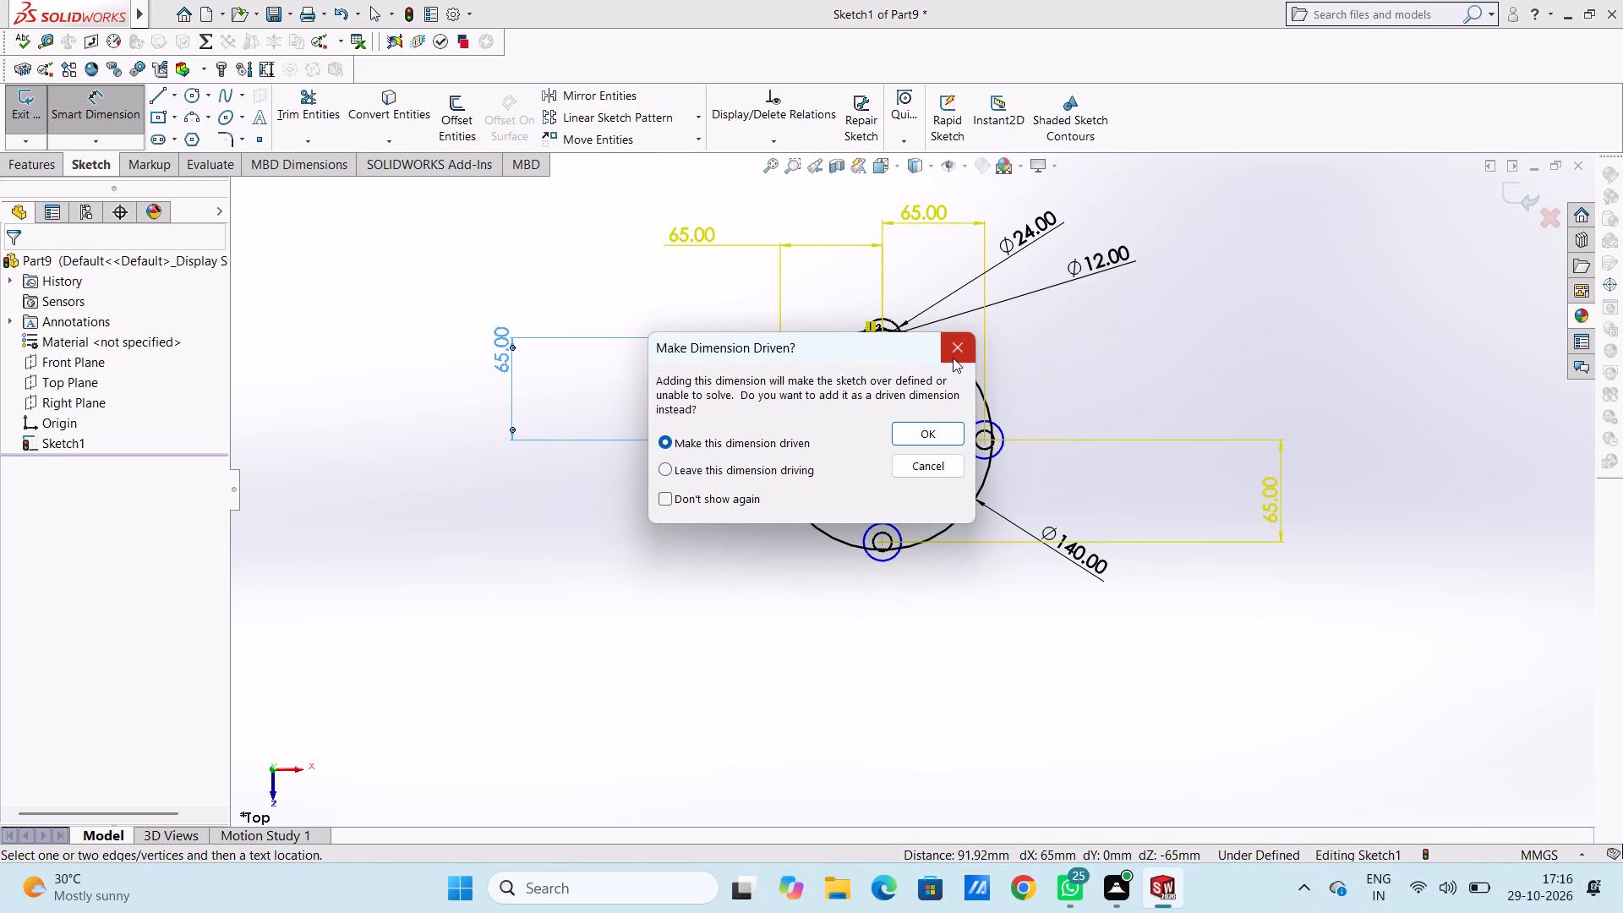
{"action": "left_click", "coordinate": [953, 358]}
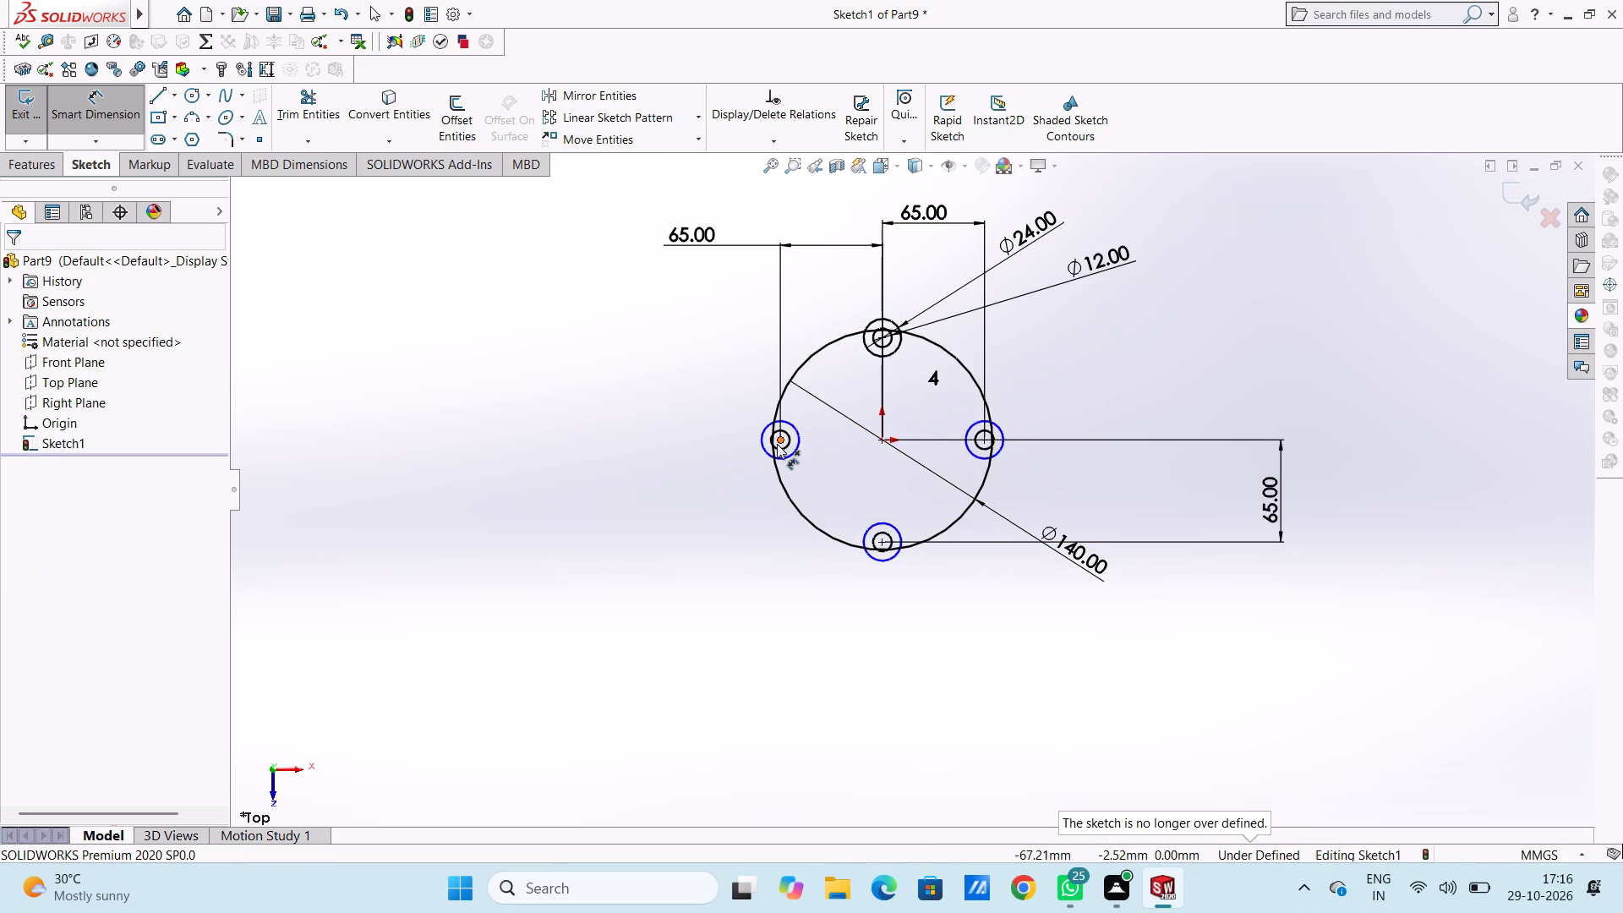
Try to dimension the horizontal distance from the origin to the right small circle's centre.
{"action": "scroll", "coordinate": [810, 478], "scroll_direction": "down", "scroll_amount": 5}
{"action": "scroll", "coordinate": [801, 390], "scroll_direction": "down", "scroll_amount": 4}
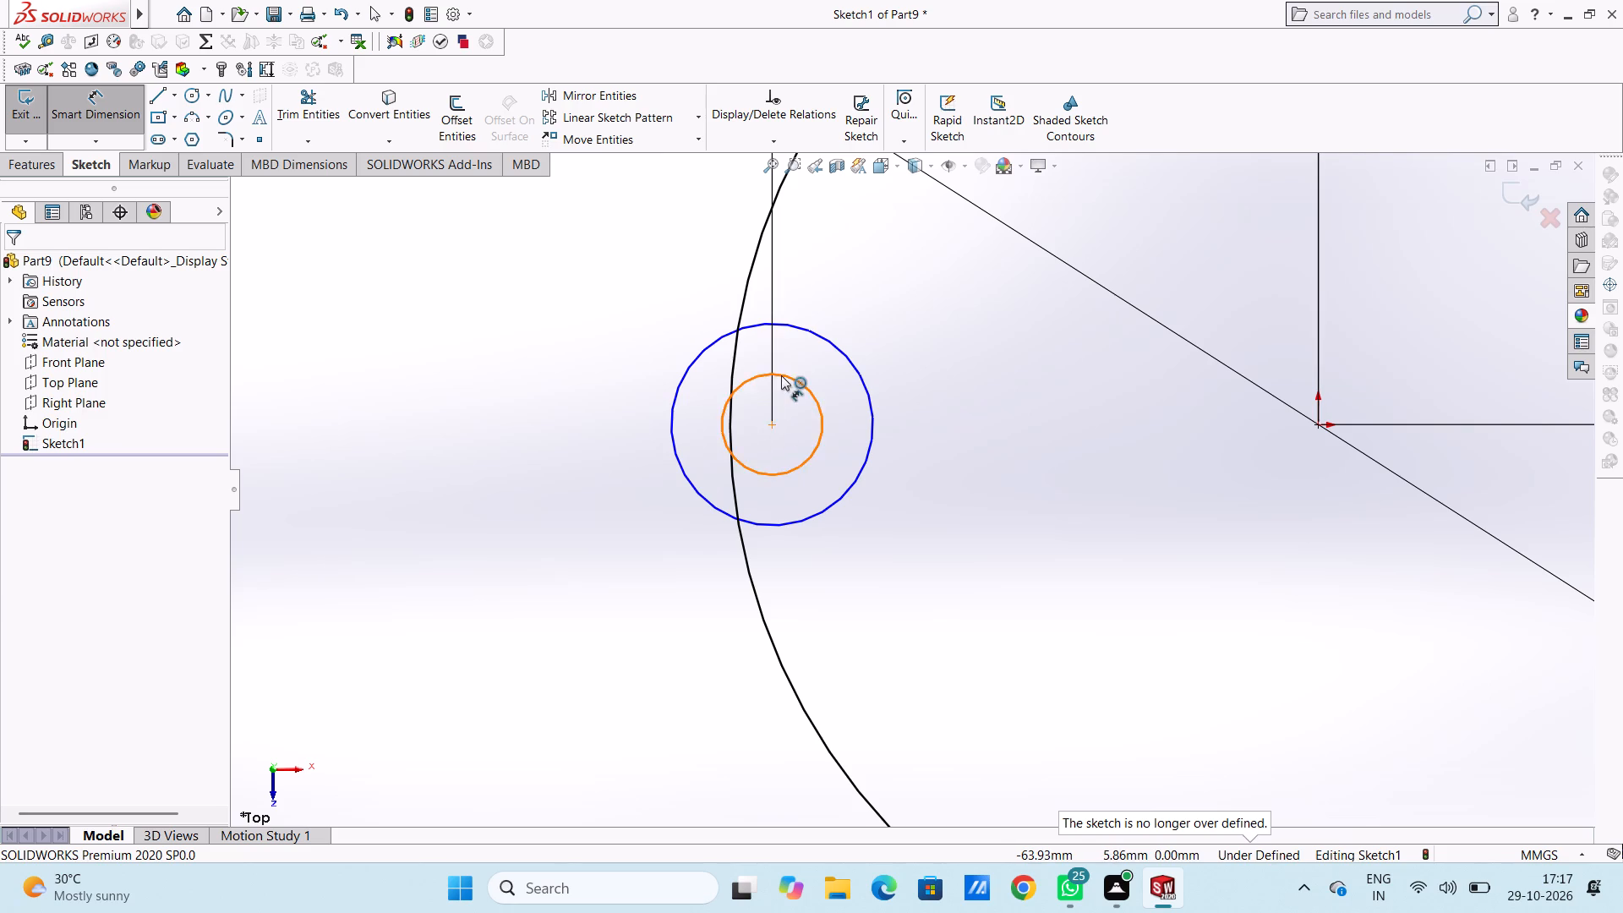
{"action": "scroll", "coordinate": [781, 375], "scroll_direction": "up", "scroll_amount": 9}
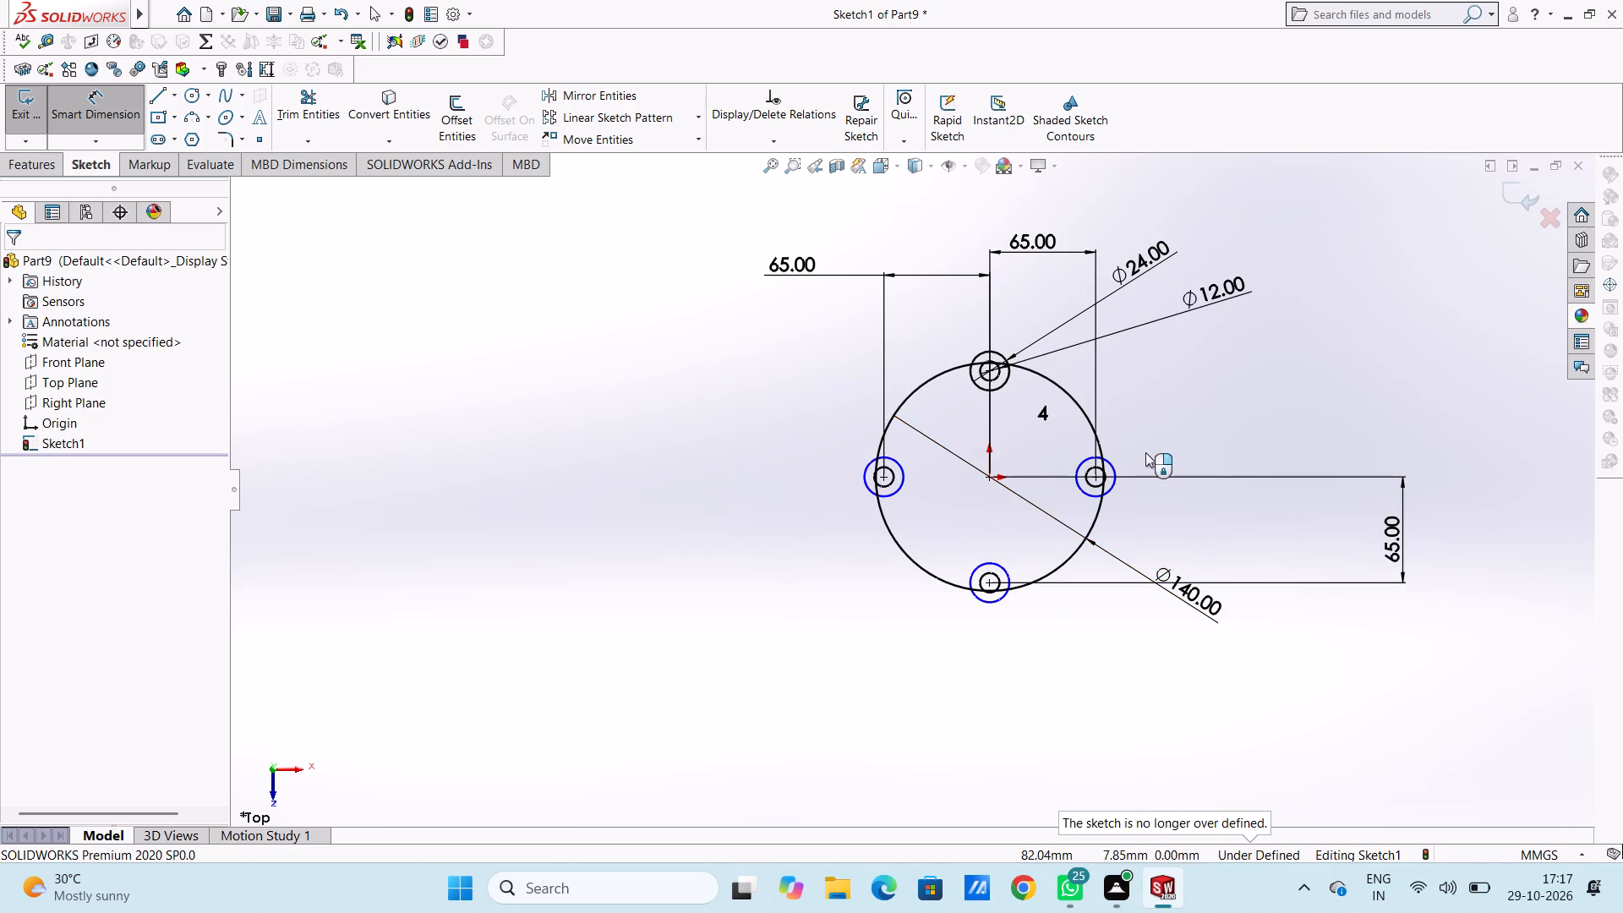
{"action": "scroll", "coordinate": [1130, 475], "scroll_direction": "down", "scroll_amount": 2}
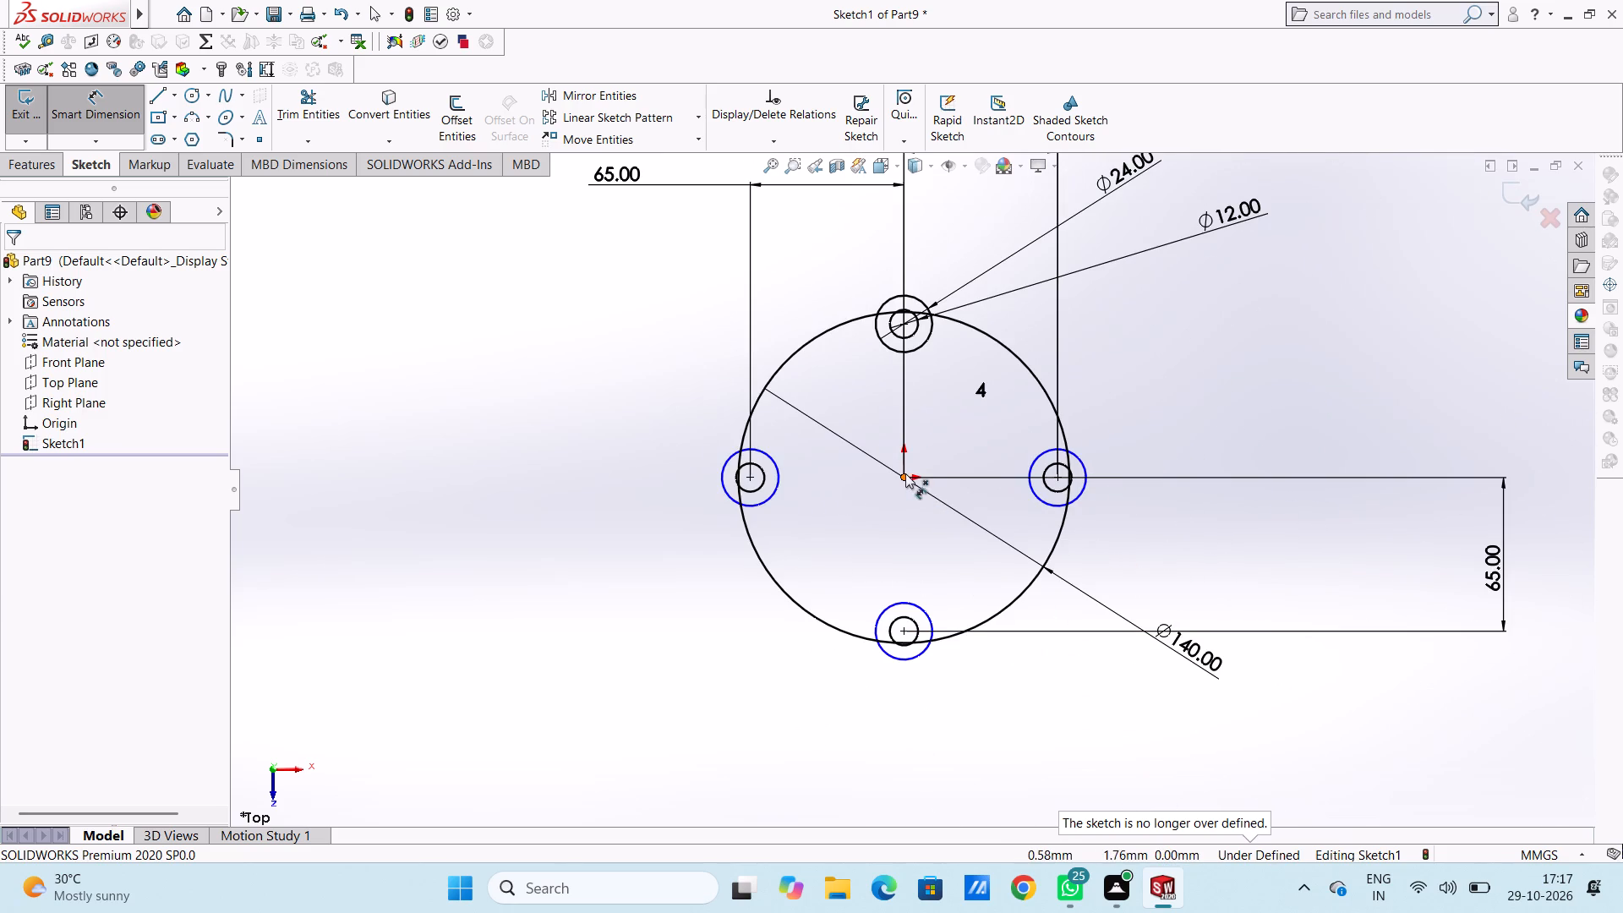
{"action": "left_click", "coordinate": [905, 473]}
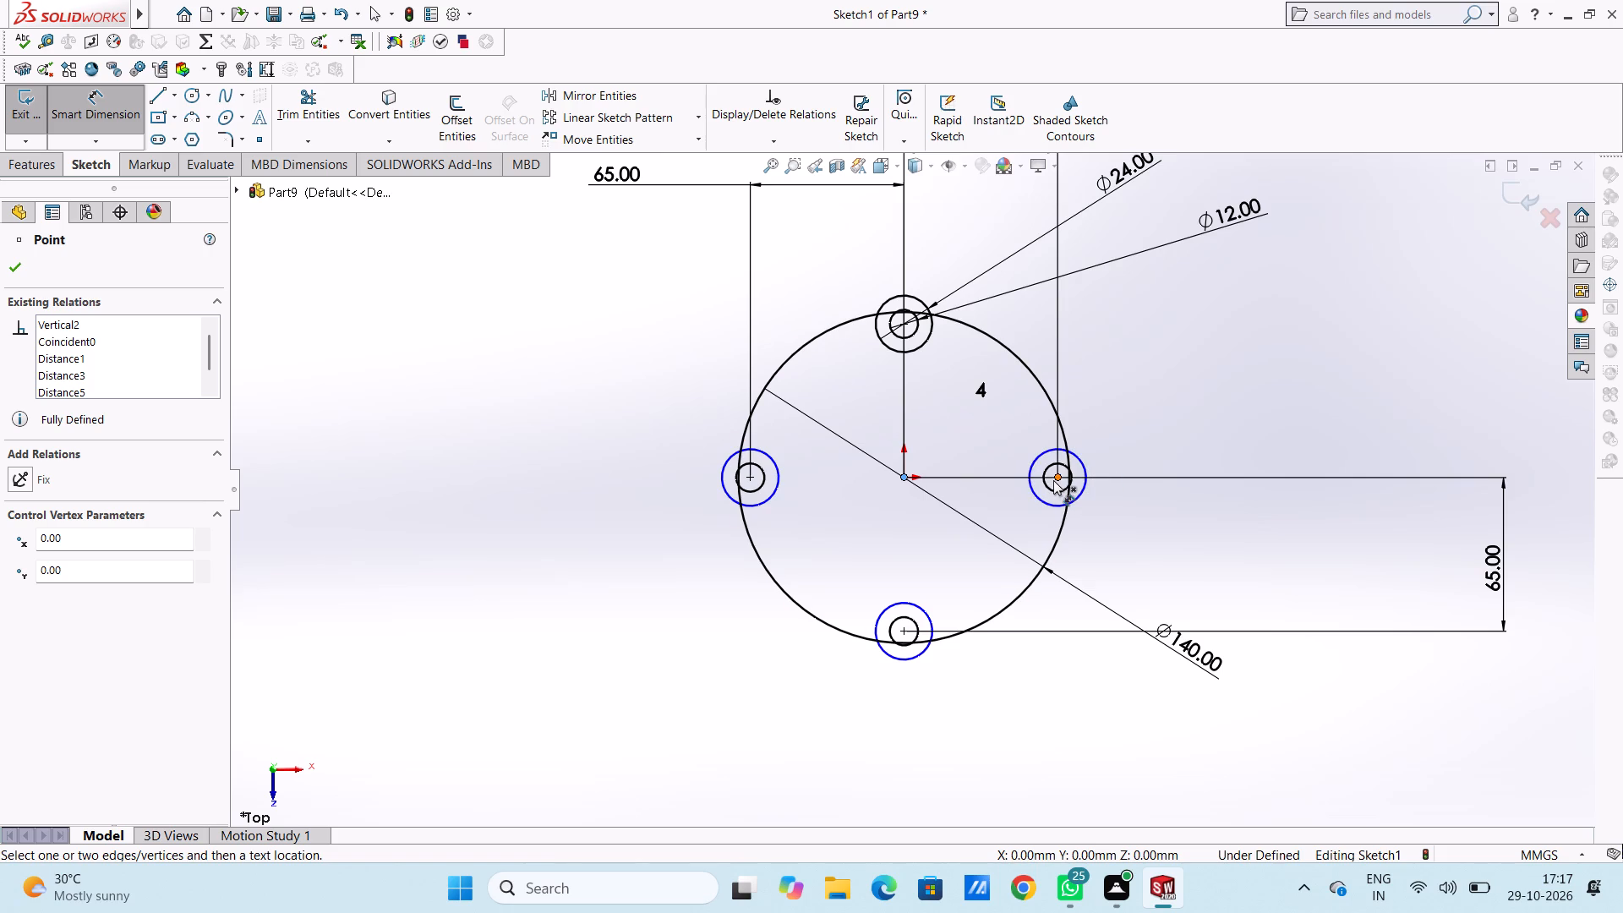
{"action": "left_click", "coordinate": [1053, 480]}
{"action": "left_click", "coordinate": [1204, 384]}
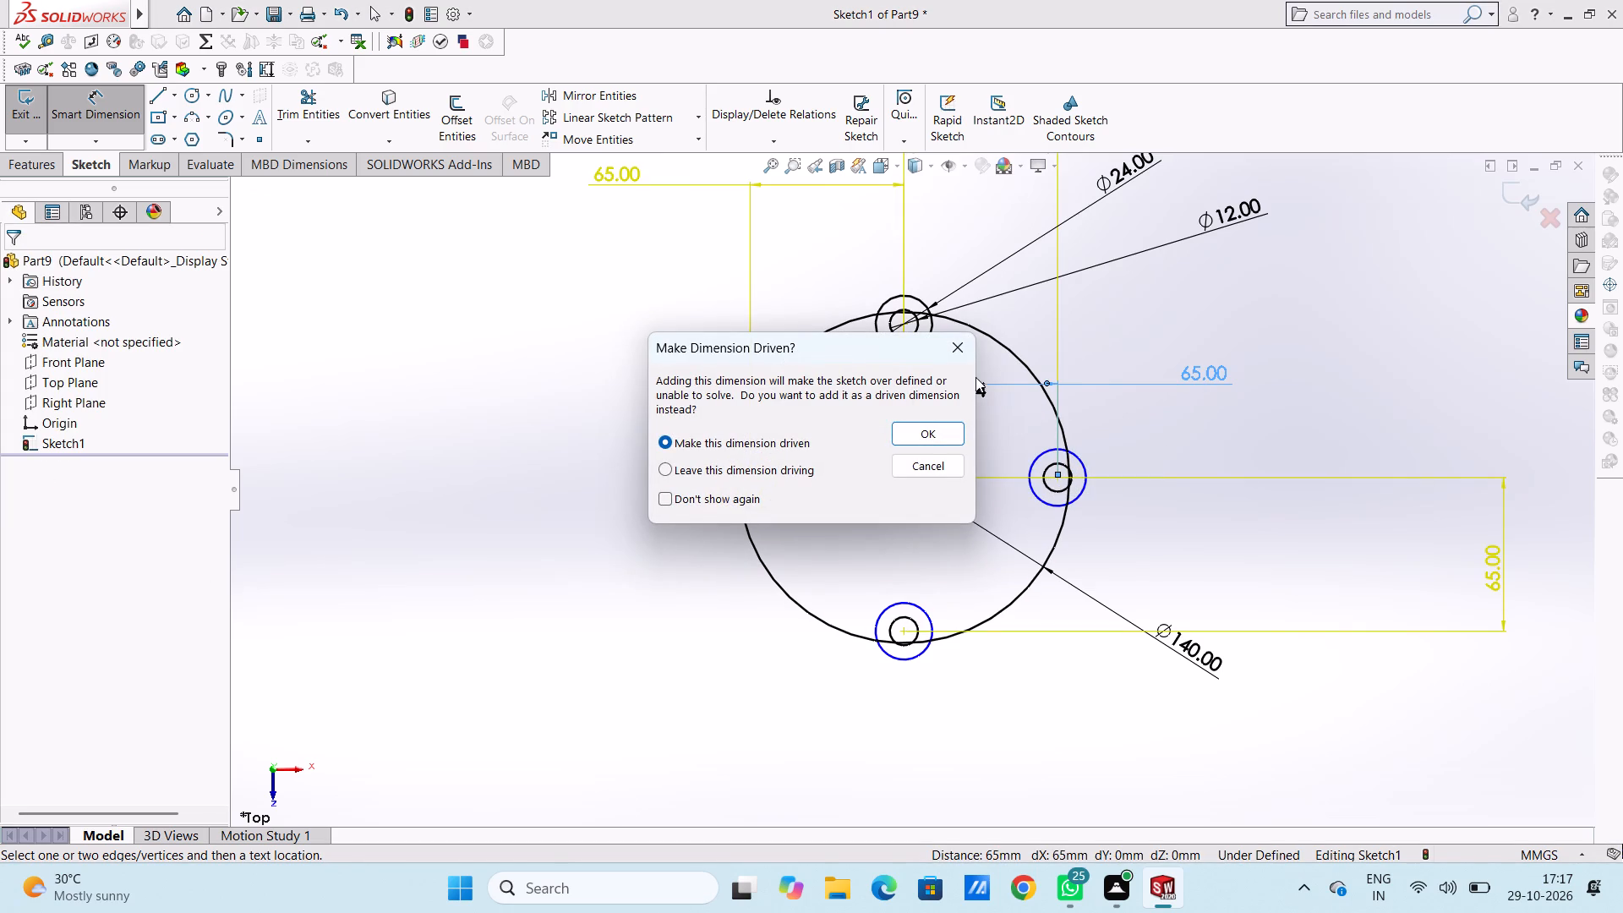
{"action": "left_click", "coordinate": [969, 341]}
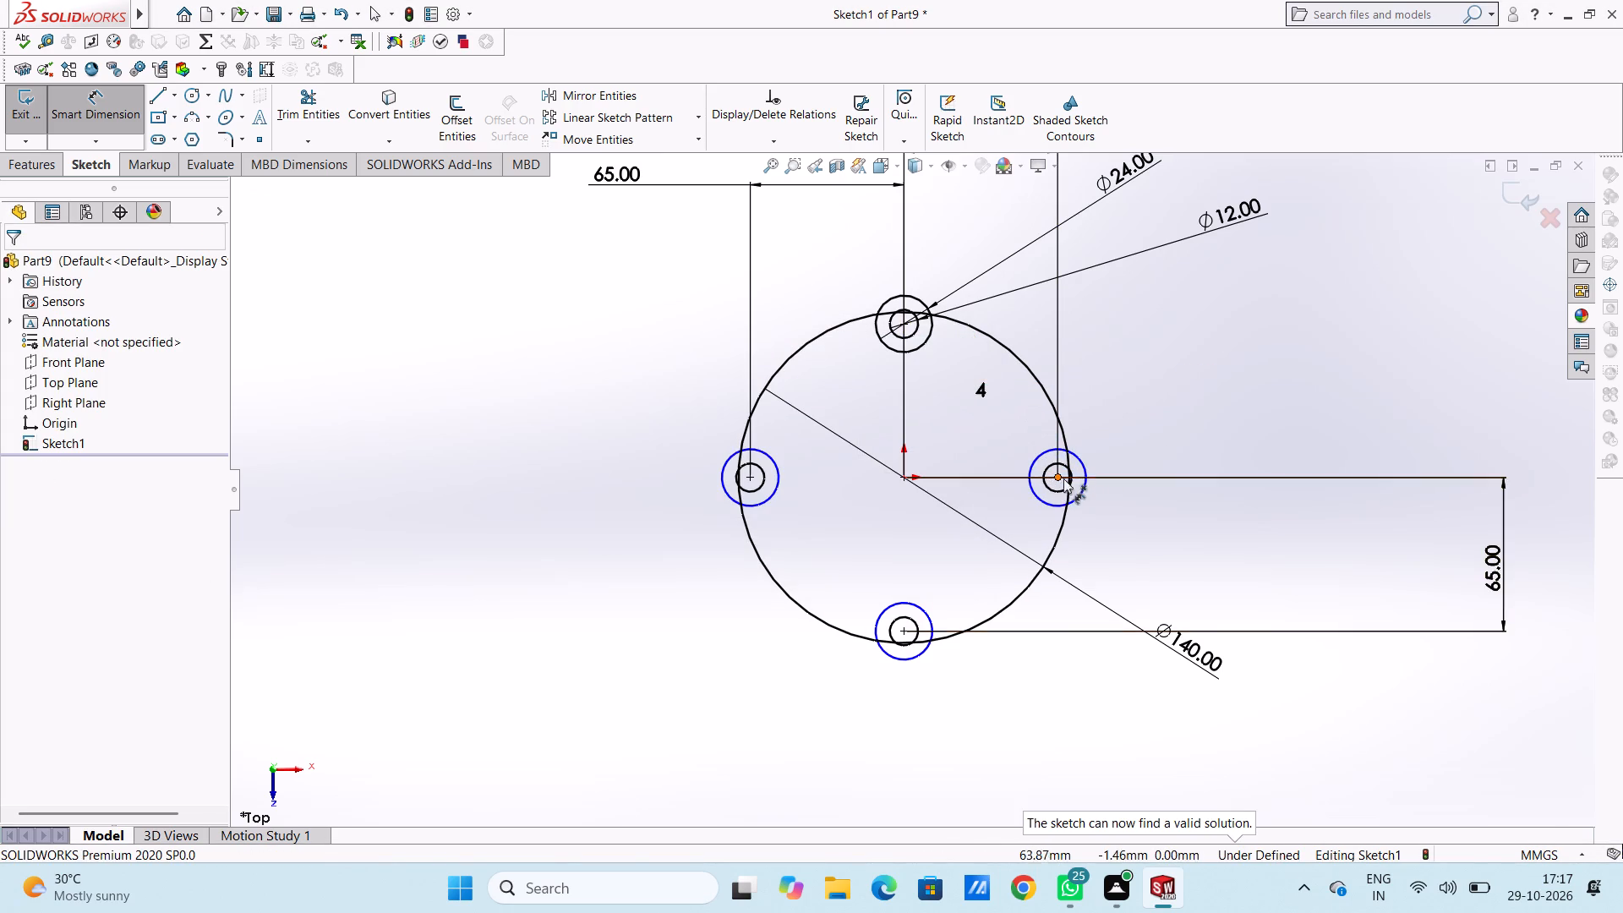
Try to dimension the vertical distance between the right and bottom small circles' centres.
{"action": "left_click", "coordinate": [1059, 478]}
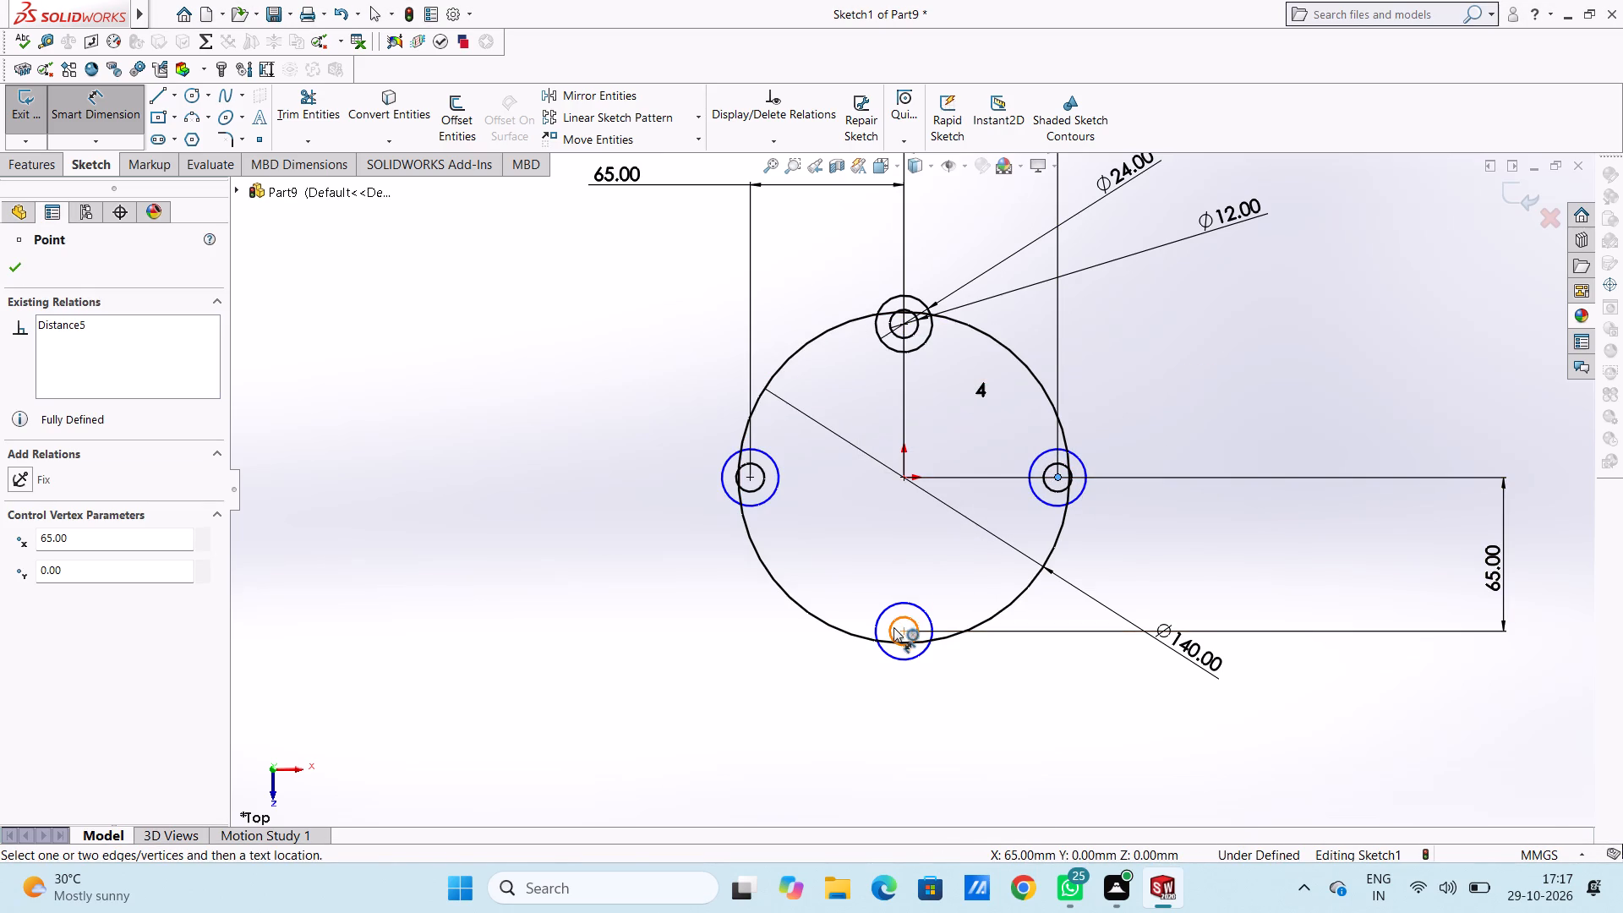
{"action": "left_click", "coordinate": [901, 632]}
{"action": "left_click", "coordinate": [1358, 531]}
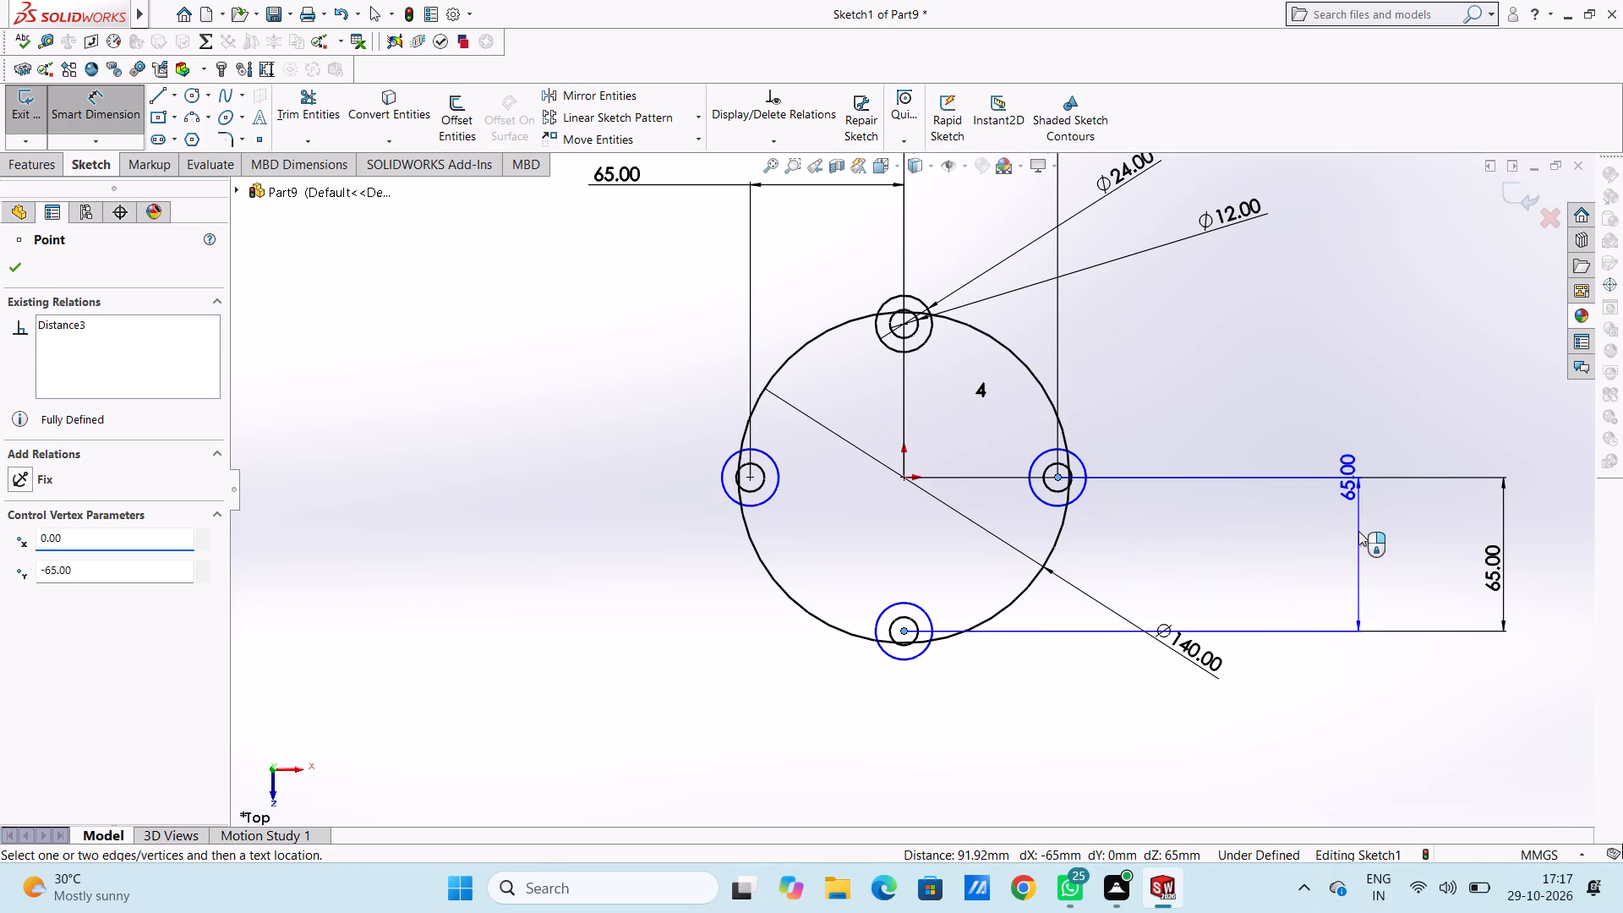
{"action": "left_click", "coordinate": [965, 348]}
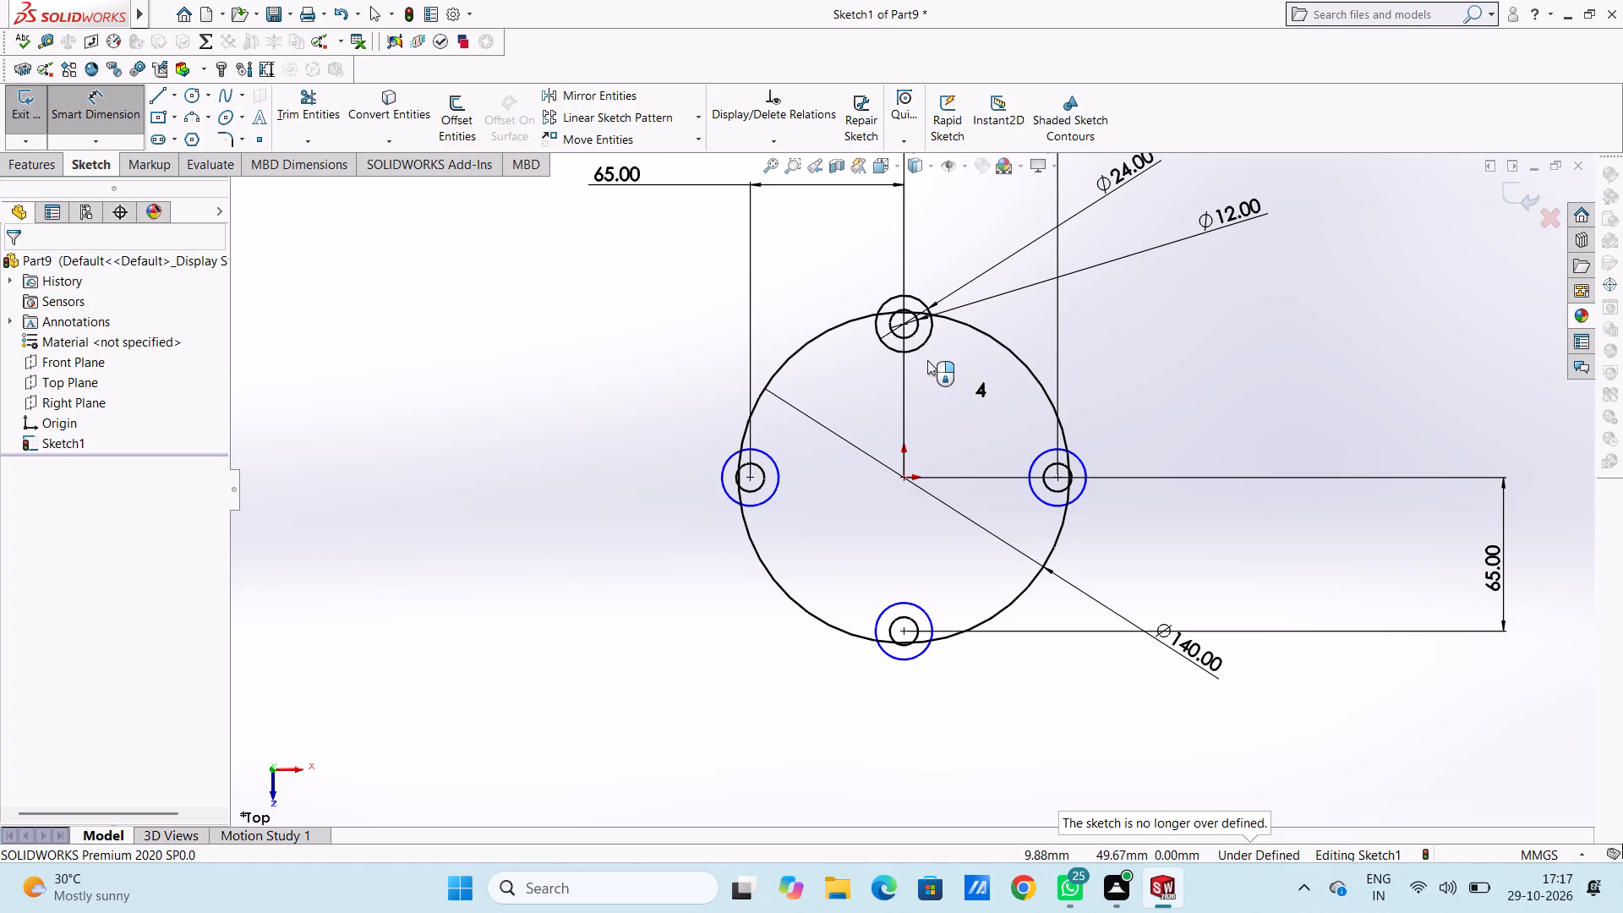
Undo the 24 mm circles back through their pattern, diameter dimension and the concentric top circle, leaving only the 12 mm circles.
{"action": "key", "text": "ctrl+z"}
{"action": "key", "text": "ctrl+z"}
{"action": "key", "text": "ctrl+z"}
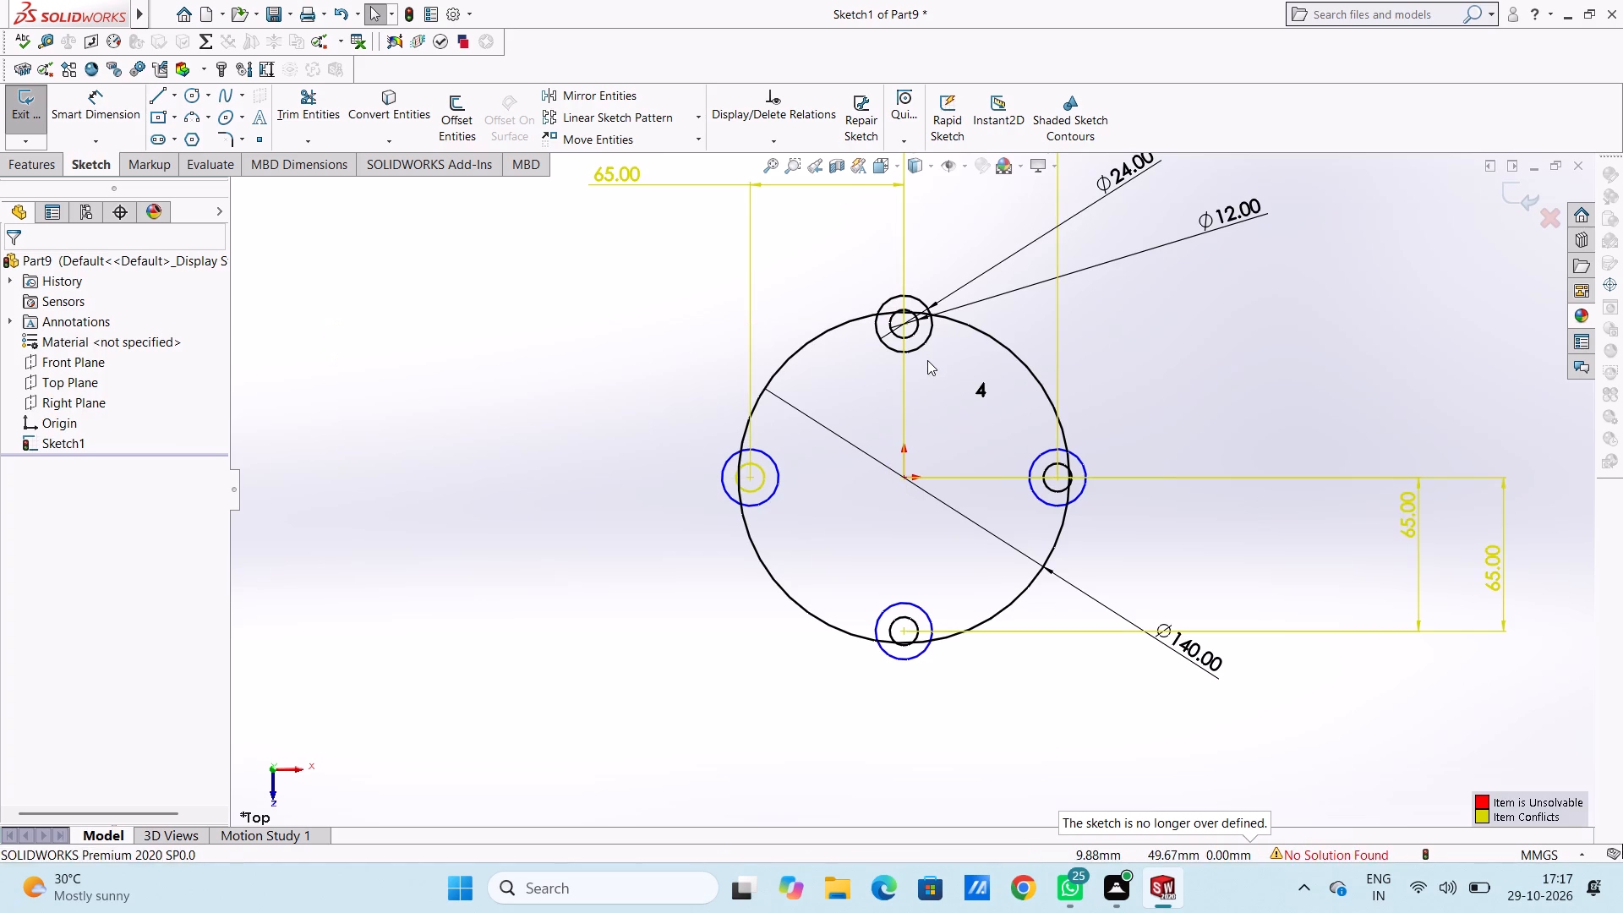
{"action": "key", "text": "ctrl+z"}
{"action": "key", "text": "ctrl+z"}
{"action": "key", "text": "ctrl+z"}
{"action": "key", "text": "ctrl+z"}
{"action": "key", "text": "ctrl+z"}
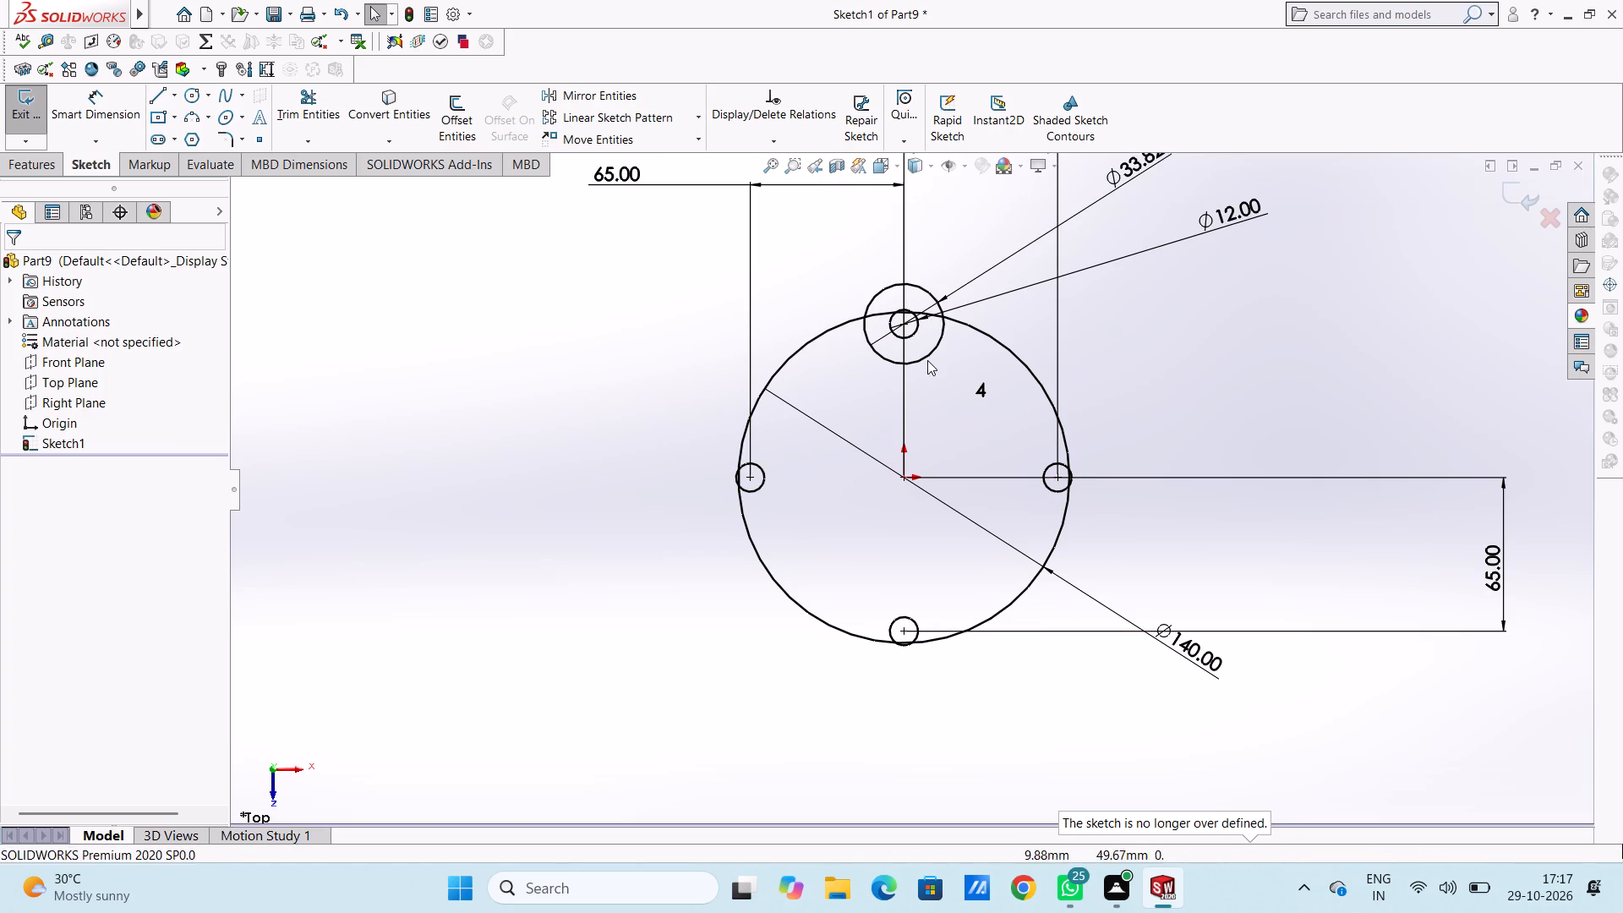
{"action": "key", "text": "ctrl+z"}
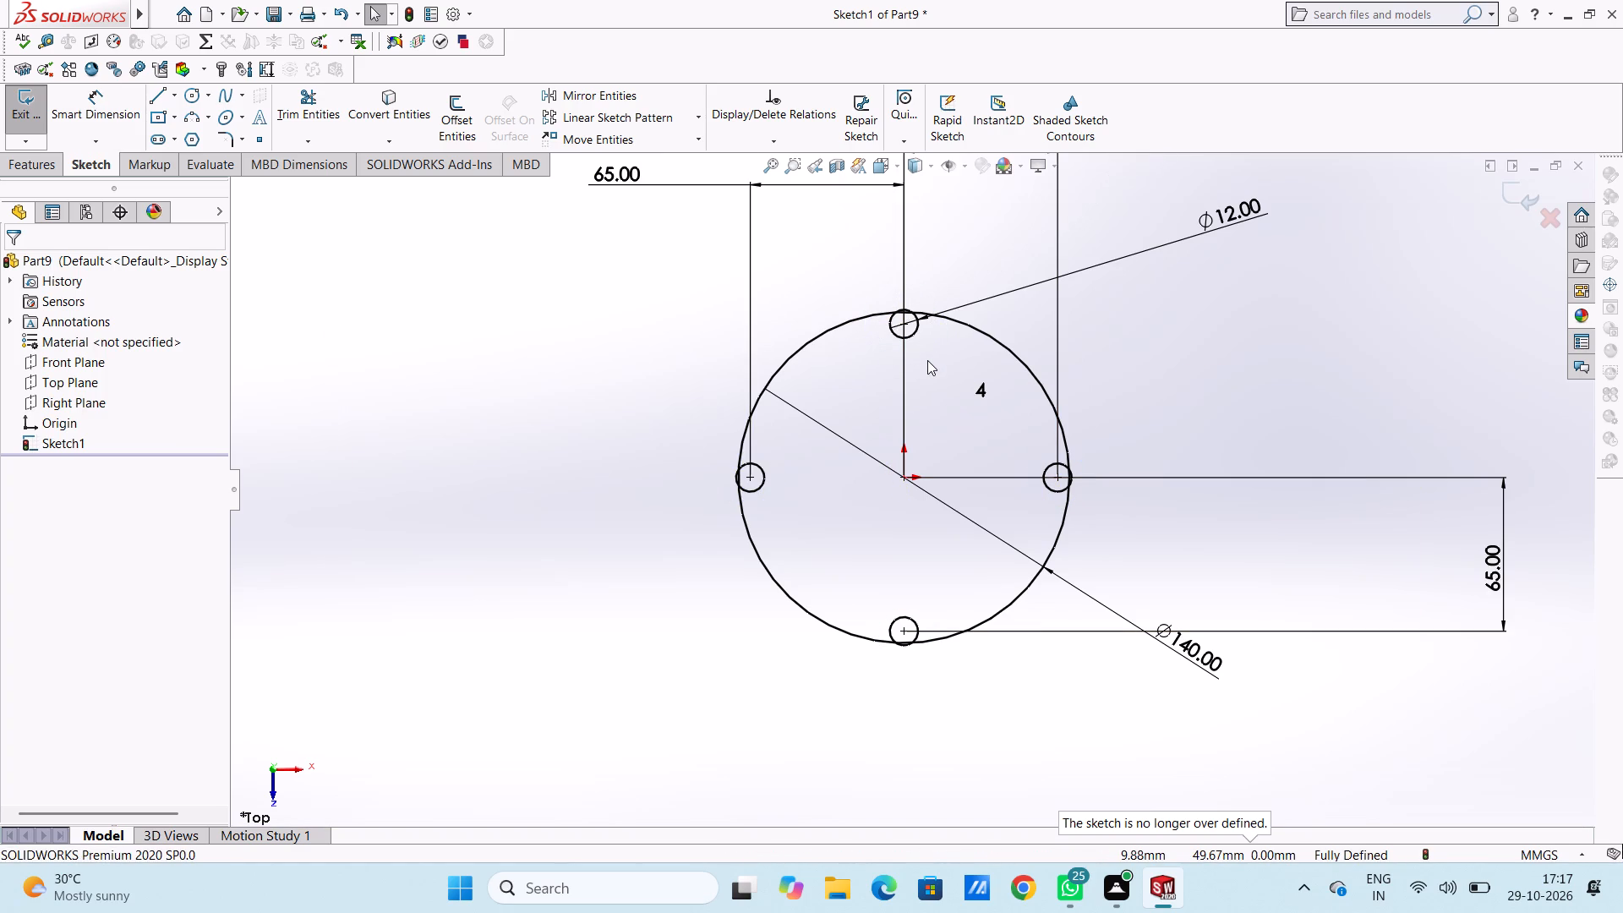
{"action": "left_click", "coordinate": [557, 448]}
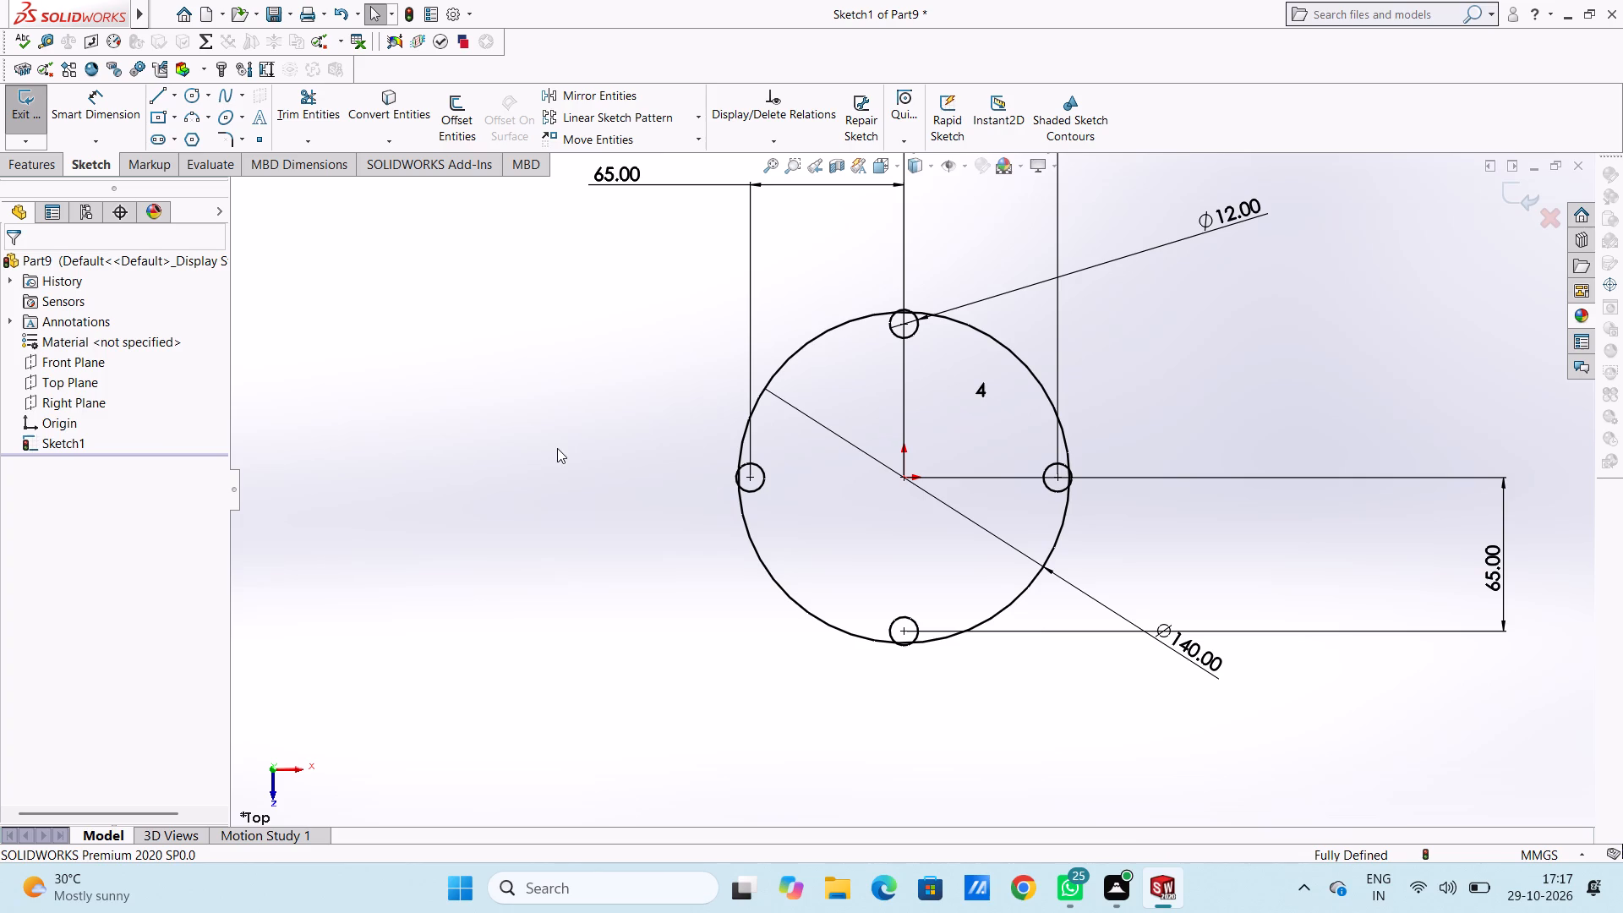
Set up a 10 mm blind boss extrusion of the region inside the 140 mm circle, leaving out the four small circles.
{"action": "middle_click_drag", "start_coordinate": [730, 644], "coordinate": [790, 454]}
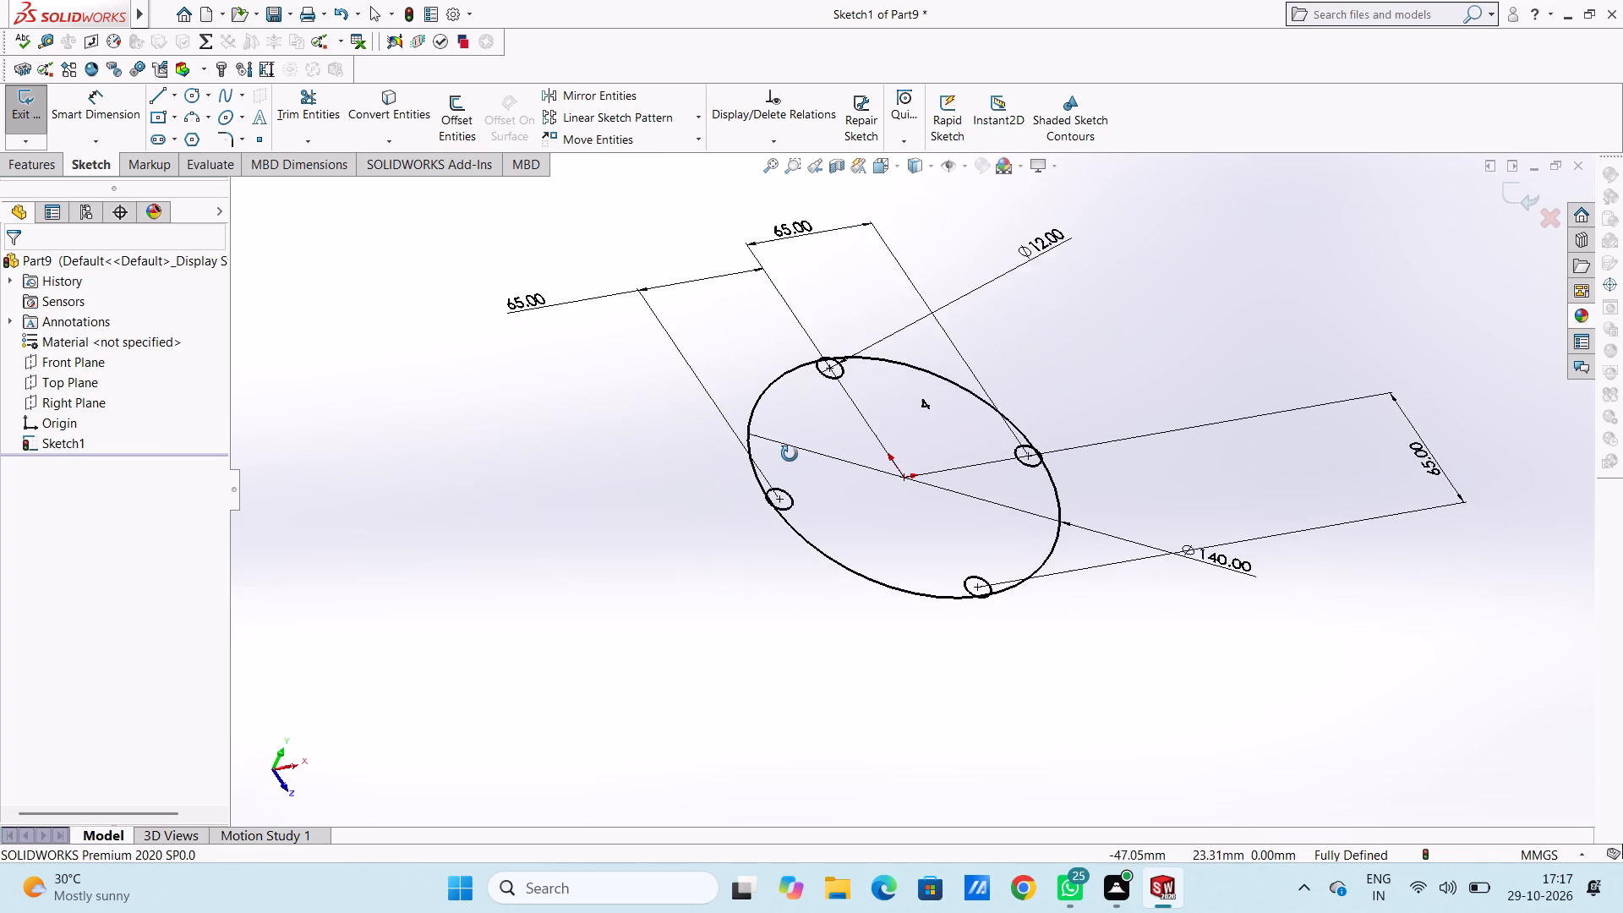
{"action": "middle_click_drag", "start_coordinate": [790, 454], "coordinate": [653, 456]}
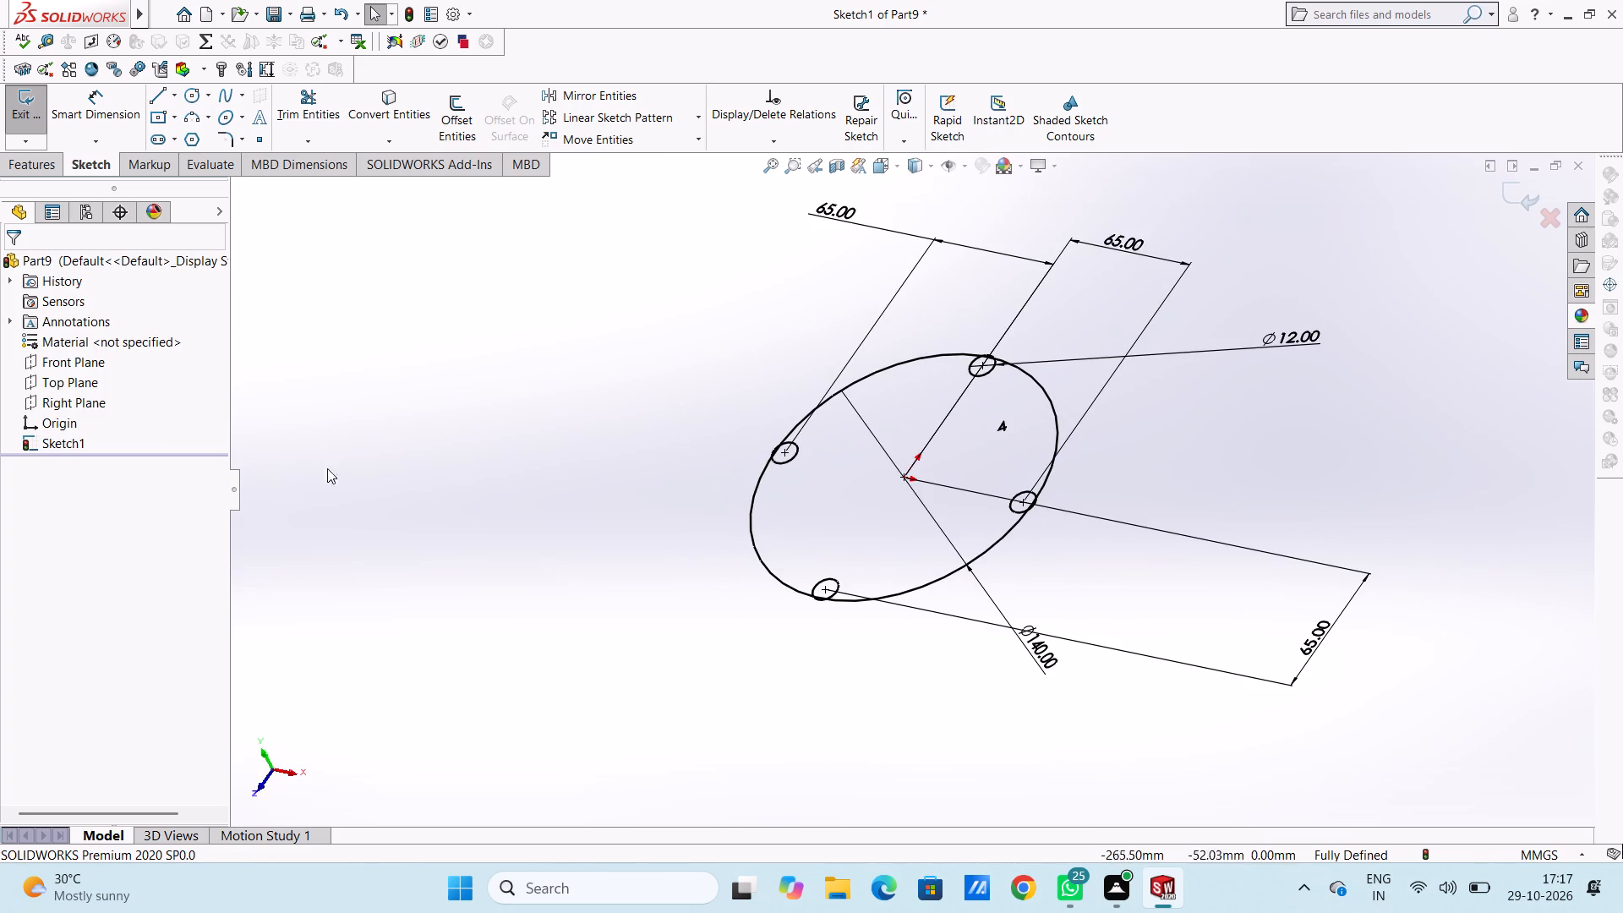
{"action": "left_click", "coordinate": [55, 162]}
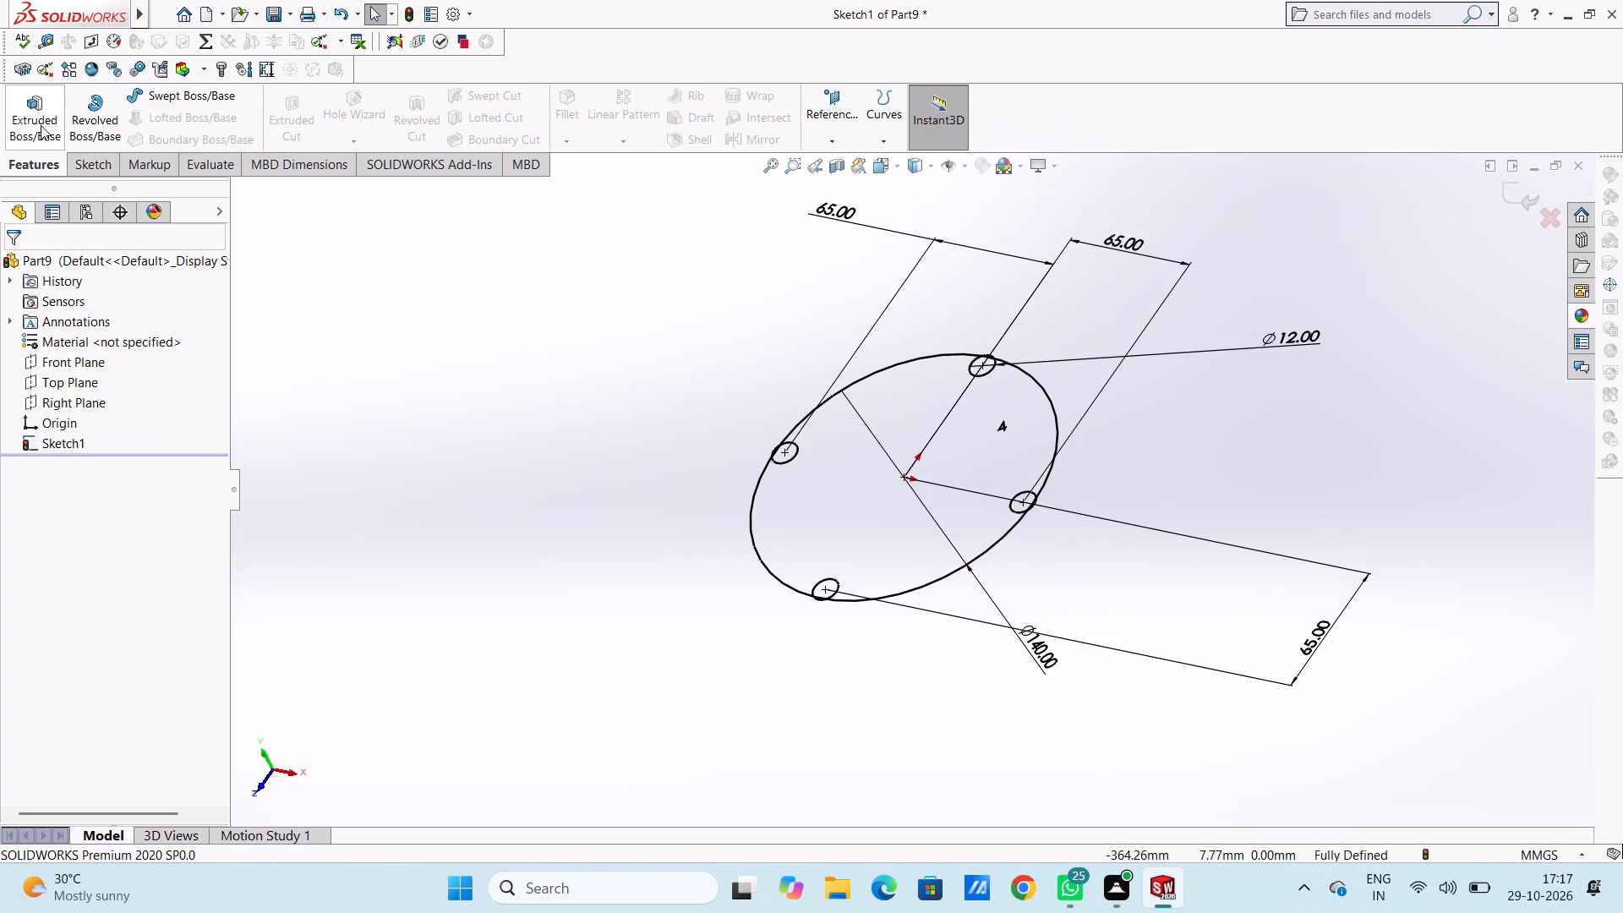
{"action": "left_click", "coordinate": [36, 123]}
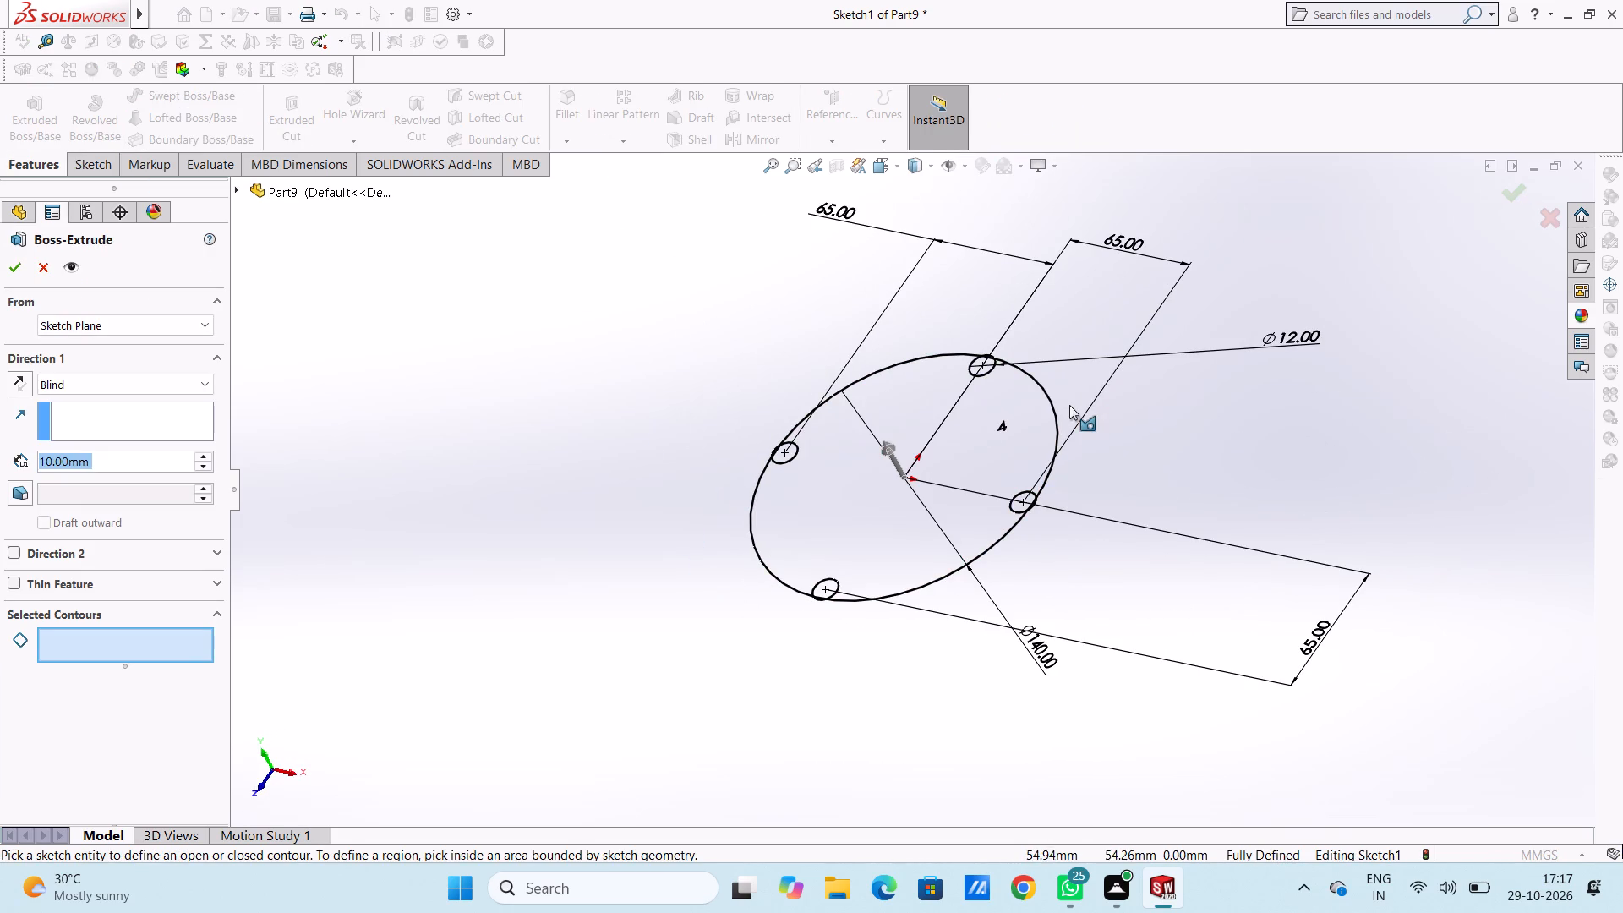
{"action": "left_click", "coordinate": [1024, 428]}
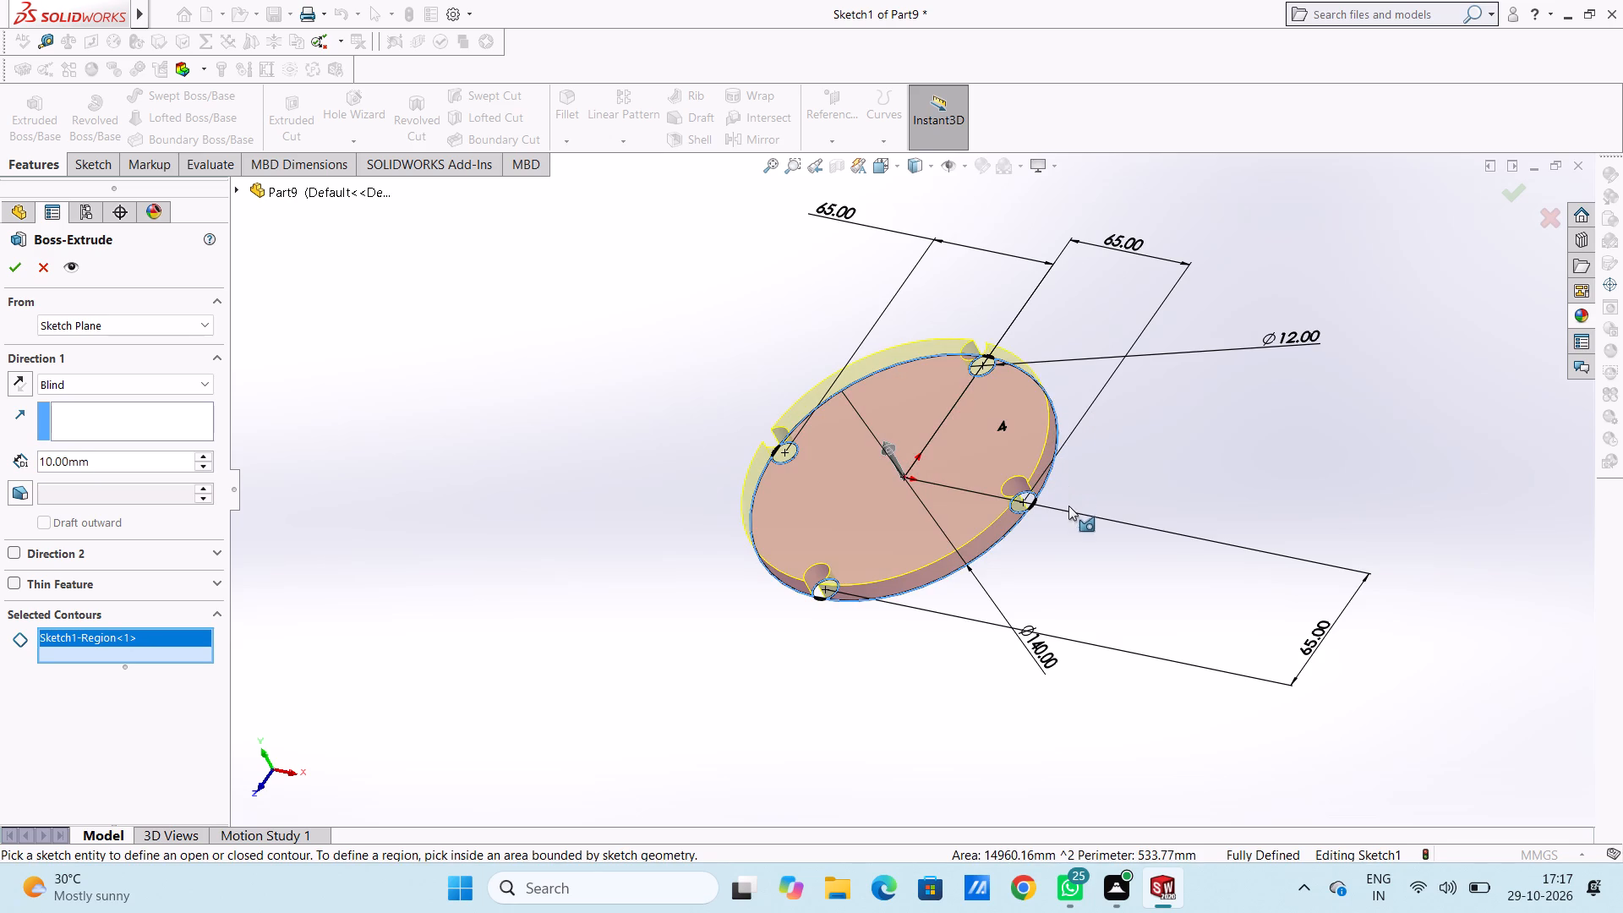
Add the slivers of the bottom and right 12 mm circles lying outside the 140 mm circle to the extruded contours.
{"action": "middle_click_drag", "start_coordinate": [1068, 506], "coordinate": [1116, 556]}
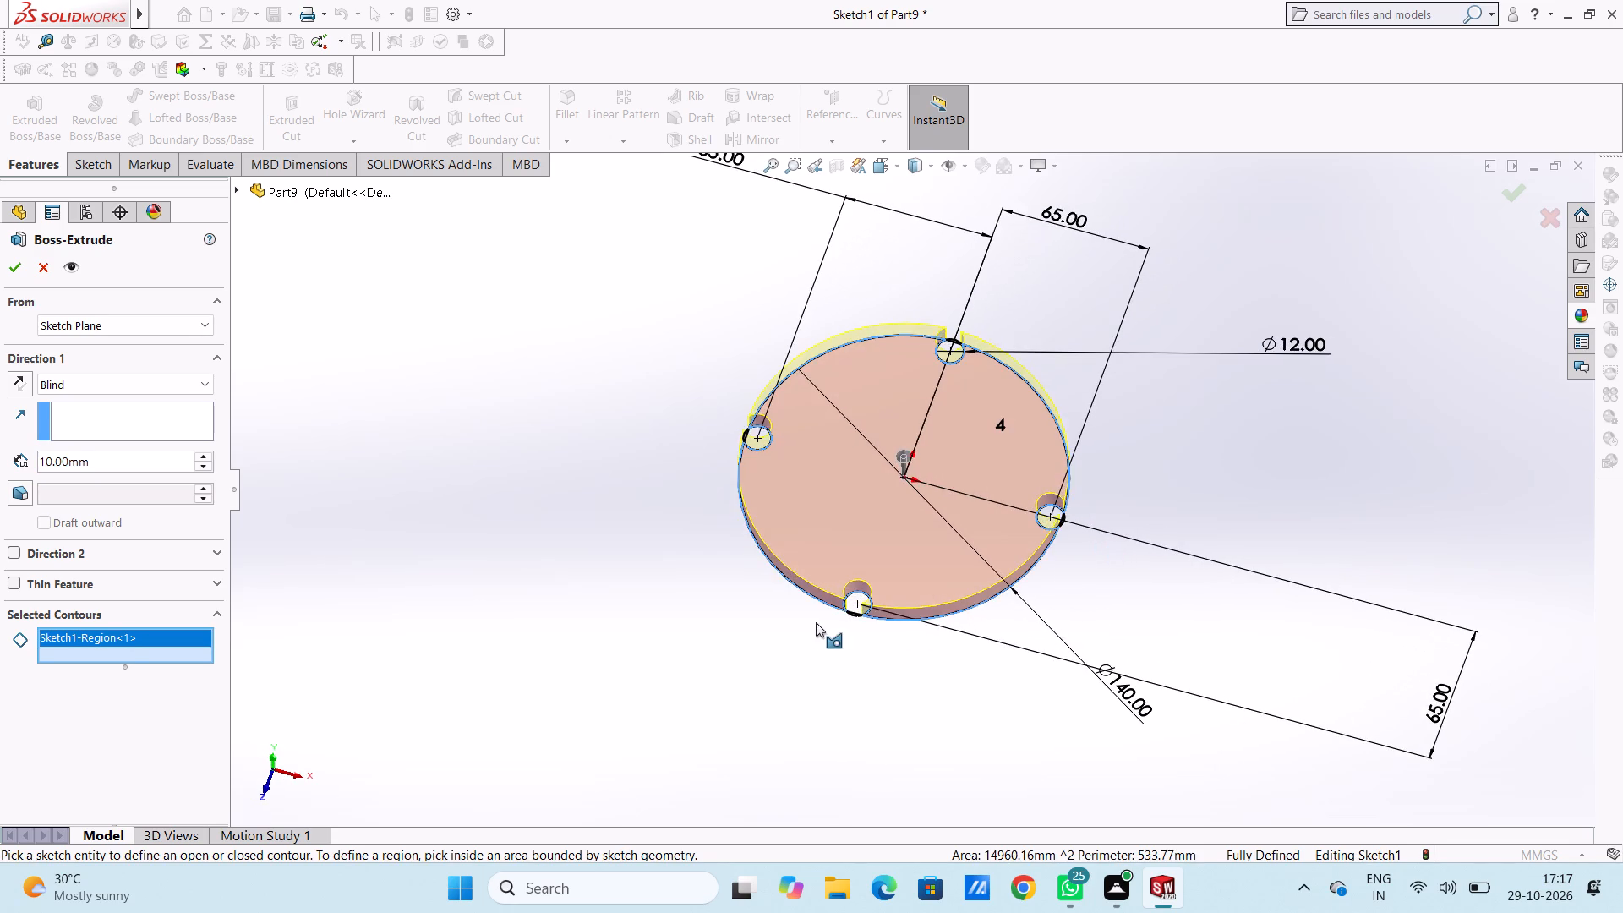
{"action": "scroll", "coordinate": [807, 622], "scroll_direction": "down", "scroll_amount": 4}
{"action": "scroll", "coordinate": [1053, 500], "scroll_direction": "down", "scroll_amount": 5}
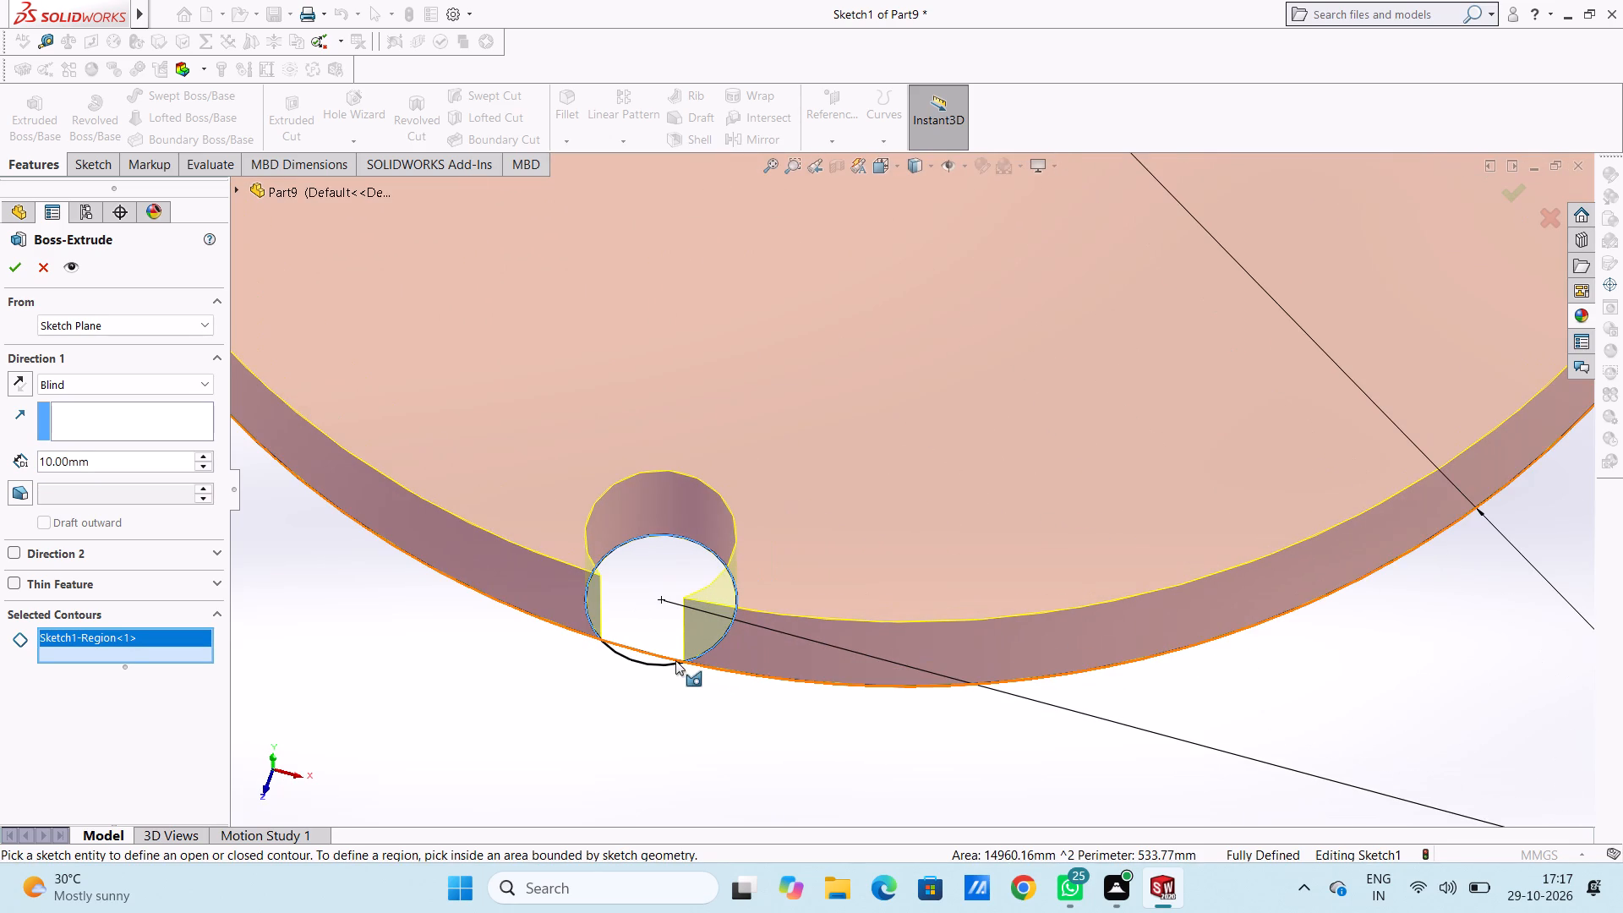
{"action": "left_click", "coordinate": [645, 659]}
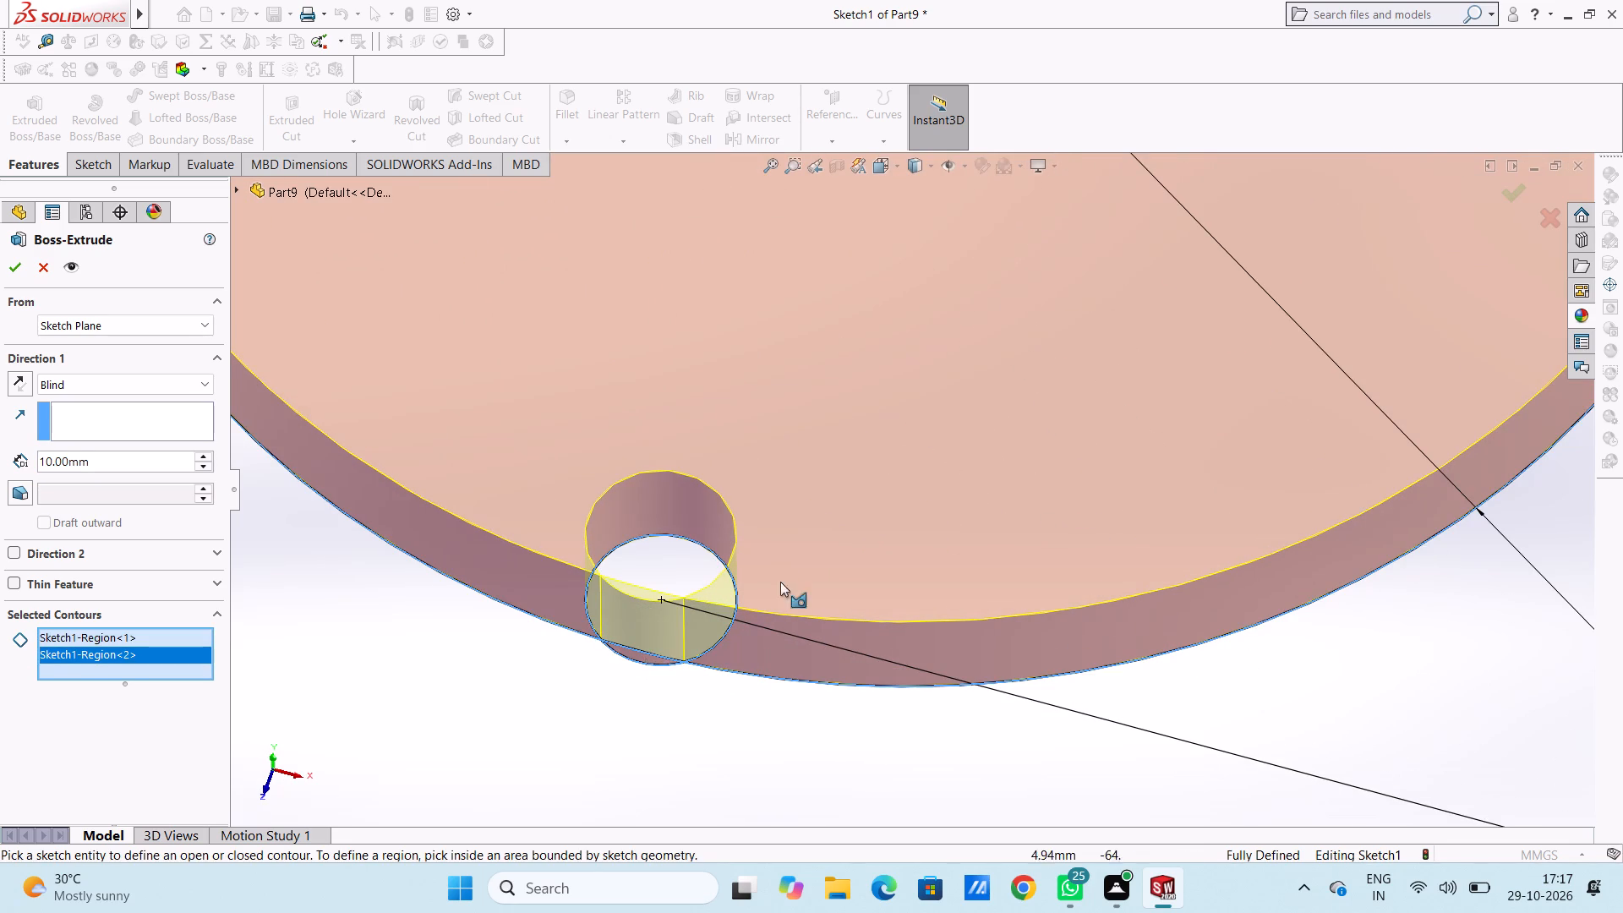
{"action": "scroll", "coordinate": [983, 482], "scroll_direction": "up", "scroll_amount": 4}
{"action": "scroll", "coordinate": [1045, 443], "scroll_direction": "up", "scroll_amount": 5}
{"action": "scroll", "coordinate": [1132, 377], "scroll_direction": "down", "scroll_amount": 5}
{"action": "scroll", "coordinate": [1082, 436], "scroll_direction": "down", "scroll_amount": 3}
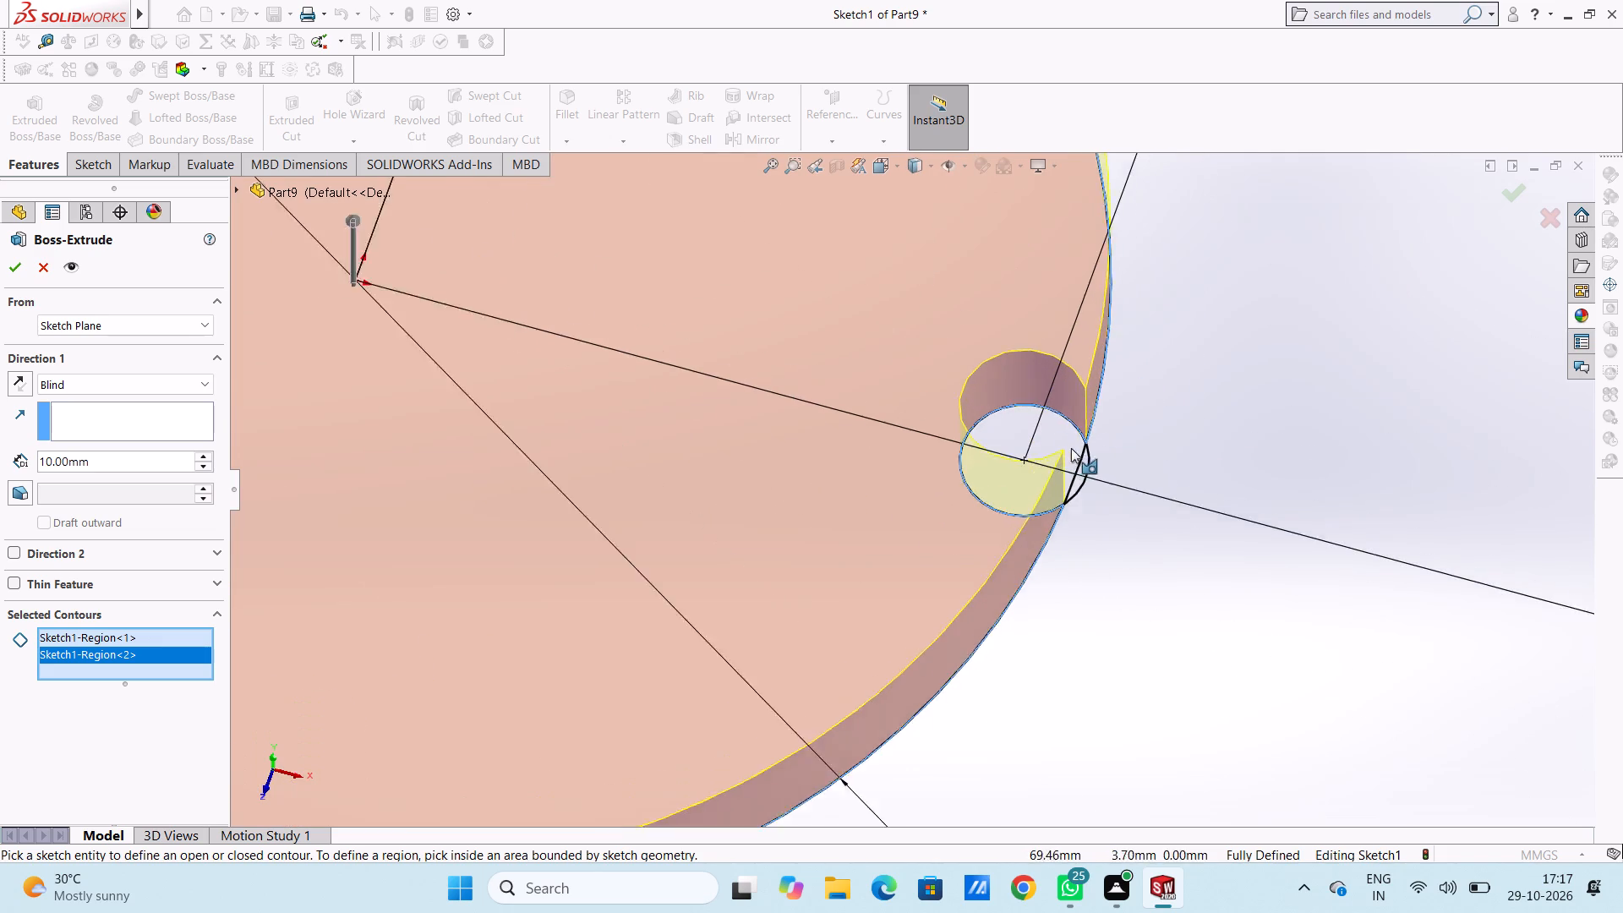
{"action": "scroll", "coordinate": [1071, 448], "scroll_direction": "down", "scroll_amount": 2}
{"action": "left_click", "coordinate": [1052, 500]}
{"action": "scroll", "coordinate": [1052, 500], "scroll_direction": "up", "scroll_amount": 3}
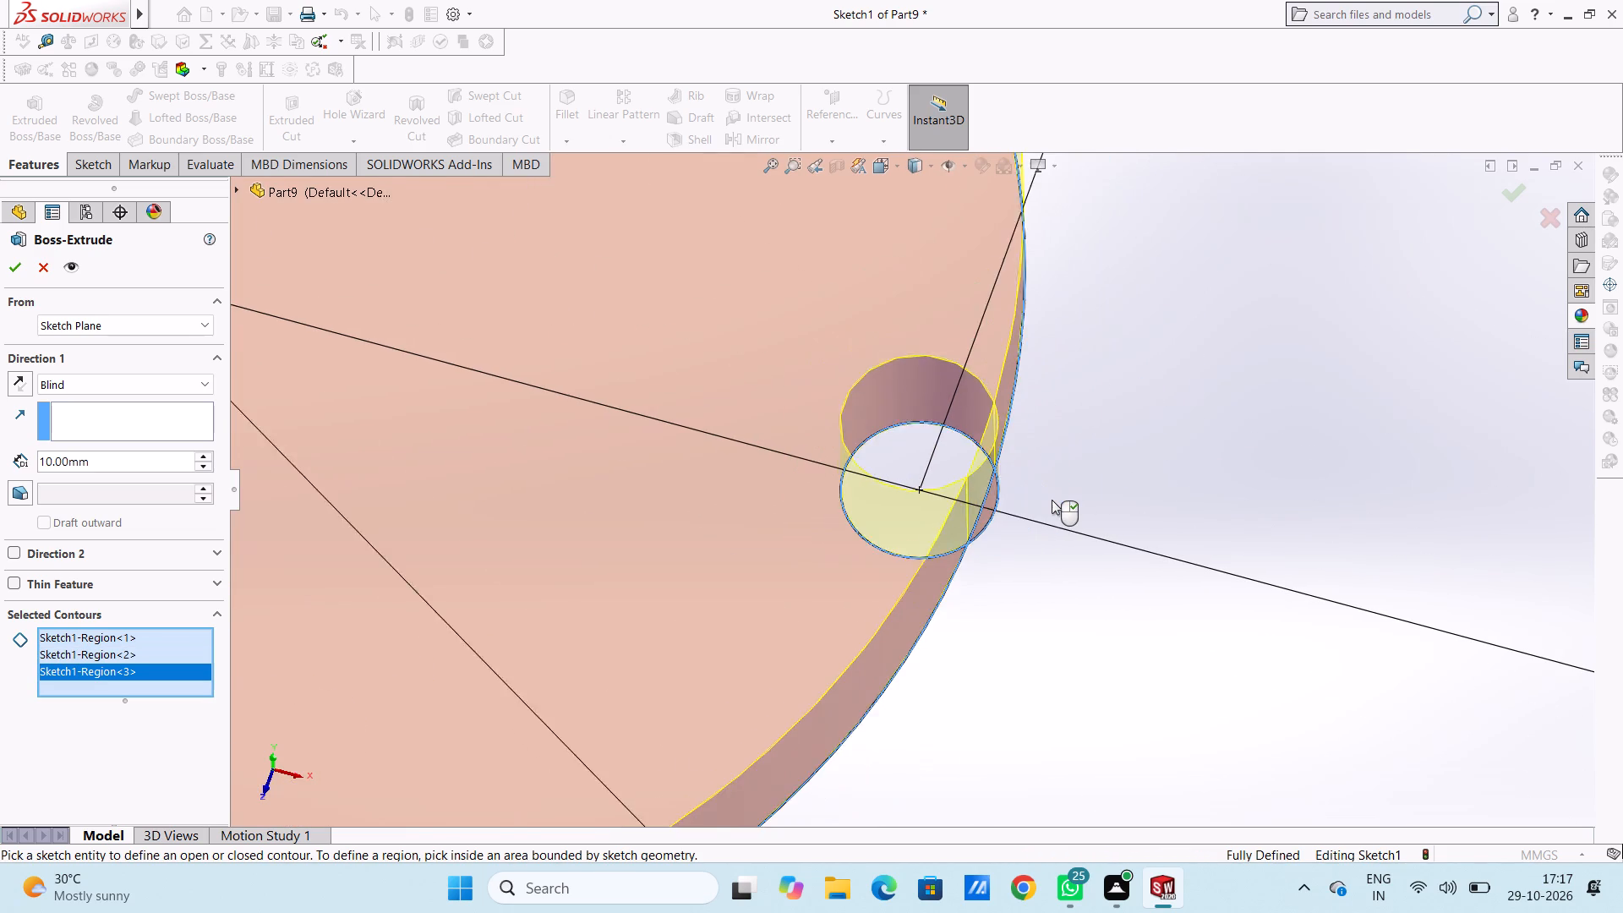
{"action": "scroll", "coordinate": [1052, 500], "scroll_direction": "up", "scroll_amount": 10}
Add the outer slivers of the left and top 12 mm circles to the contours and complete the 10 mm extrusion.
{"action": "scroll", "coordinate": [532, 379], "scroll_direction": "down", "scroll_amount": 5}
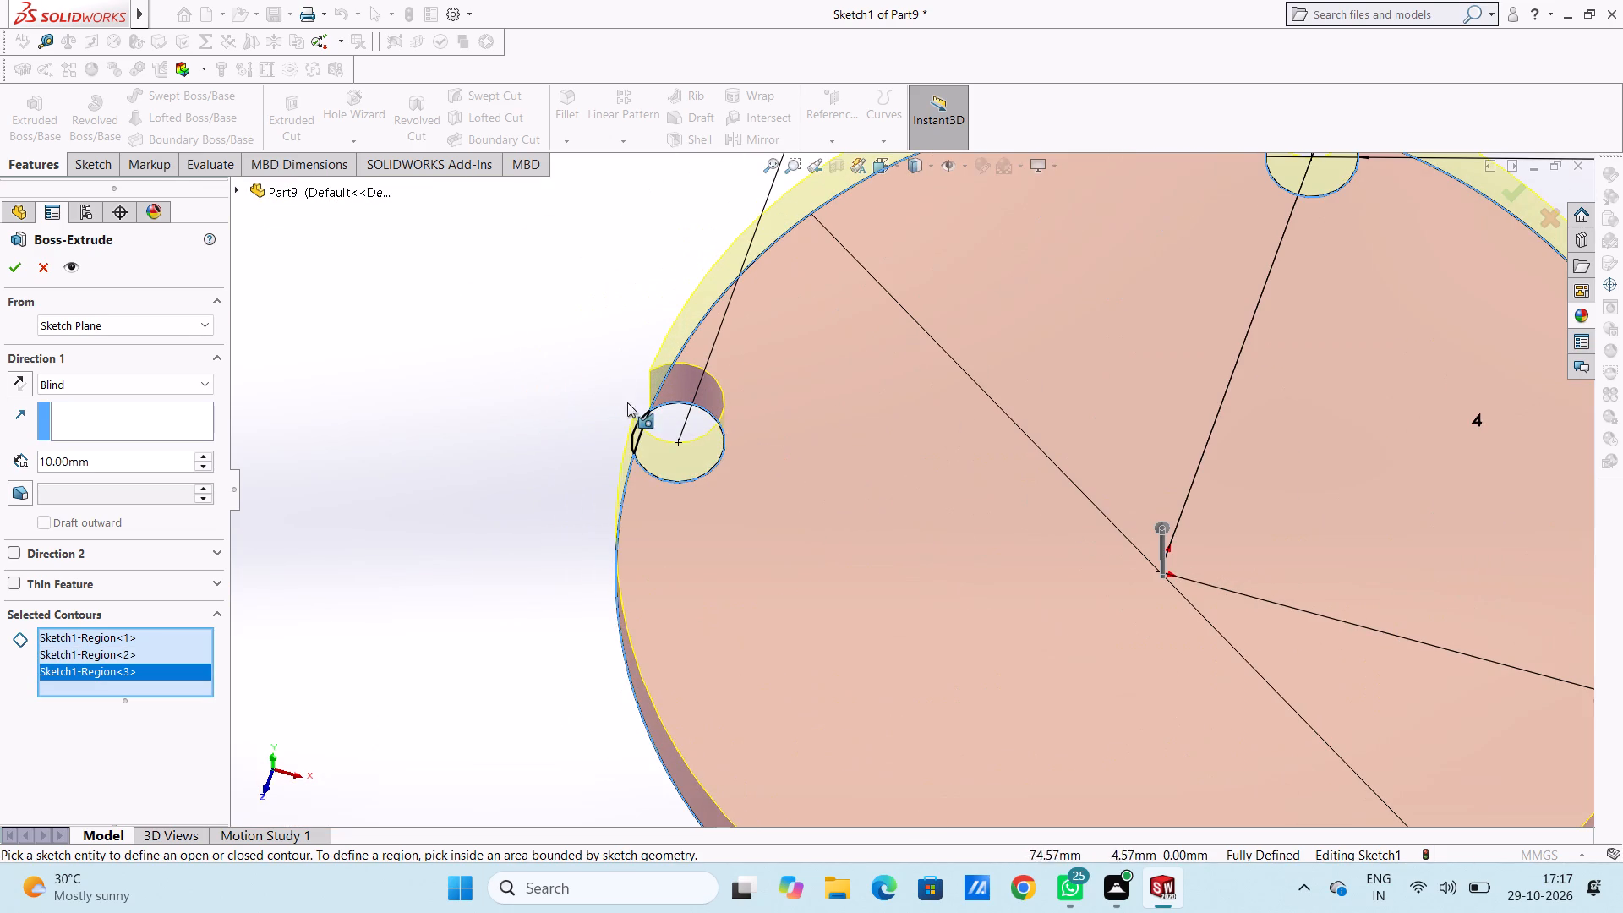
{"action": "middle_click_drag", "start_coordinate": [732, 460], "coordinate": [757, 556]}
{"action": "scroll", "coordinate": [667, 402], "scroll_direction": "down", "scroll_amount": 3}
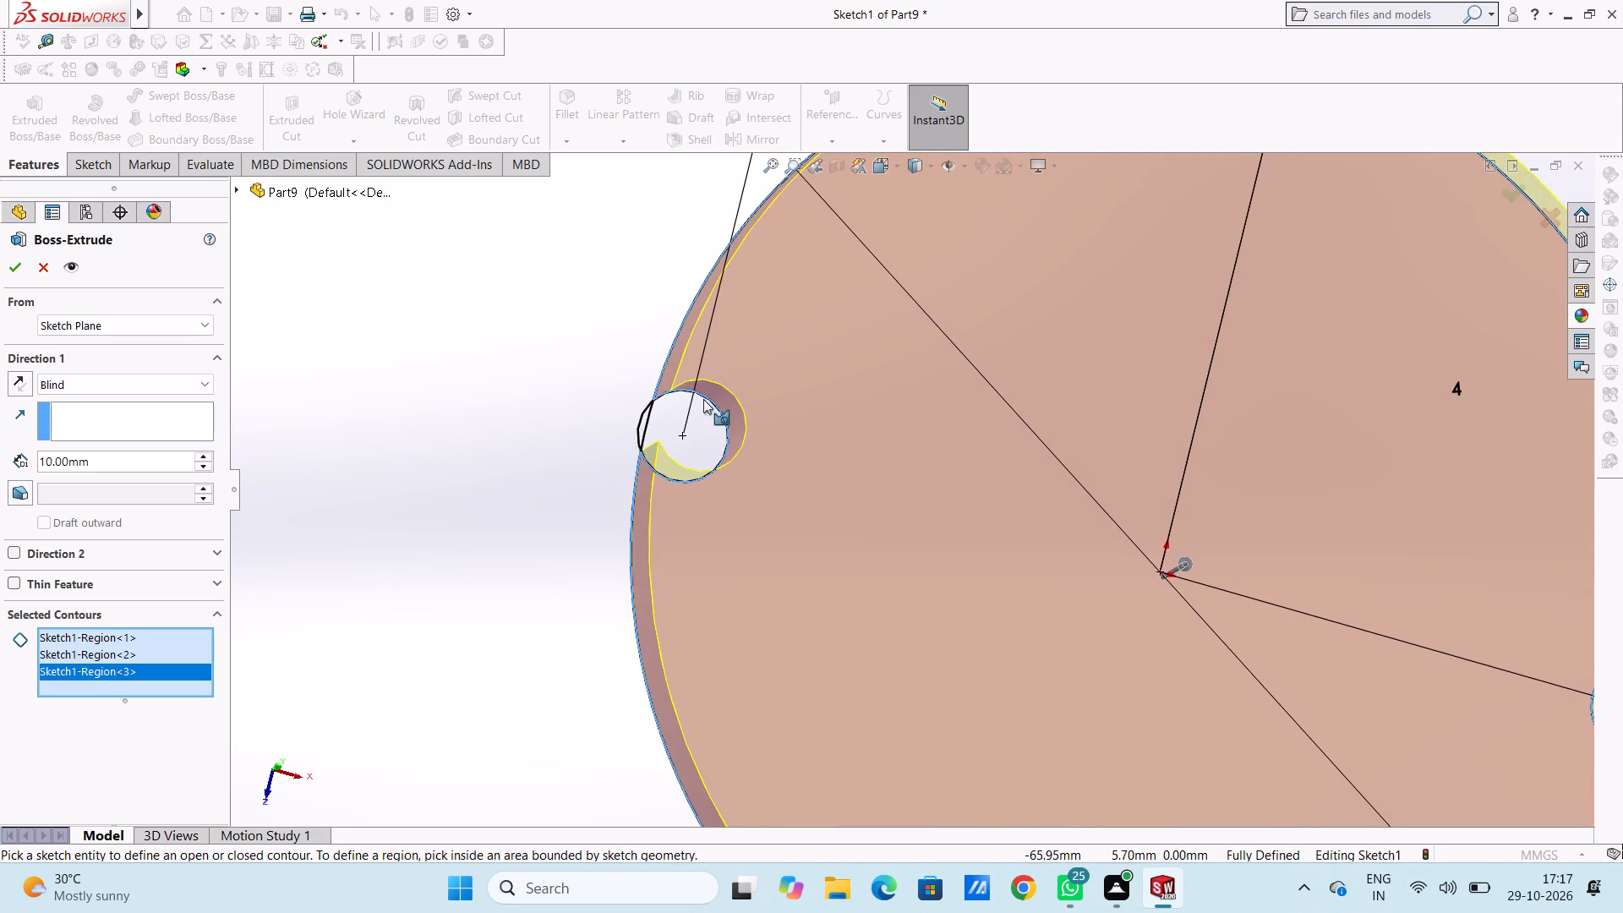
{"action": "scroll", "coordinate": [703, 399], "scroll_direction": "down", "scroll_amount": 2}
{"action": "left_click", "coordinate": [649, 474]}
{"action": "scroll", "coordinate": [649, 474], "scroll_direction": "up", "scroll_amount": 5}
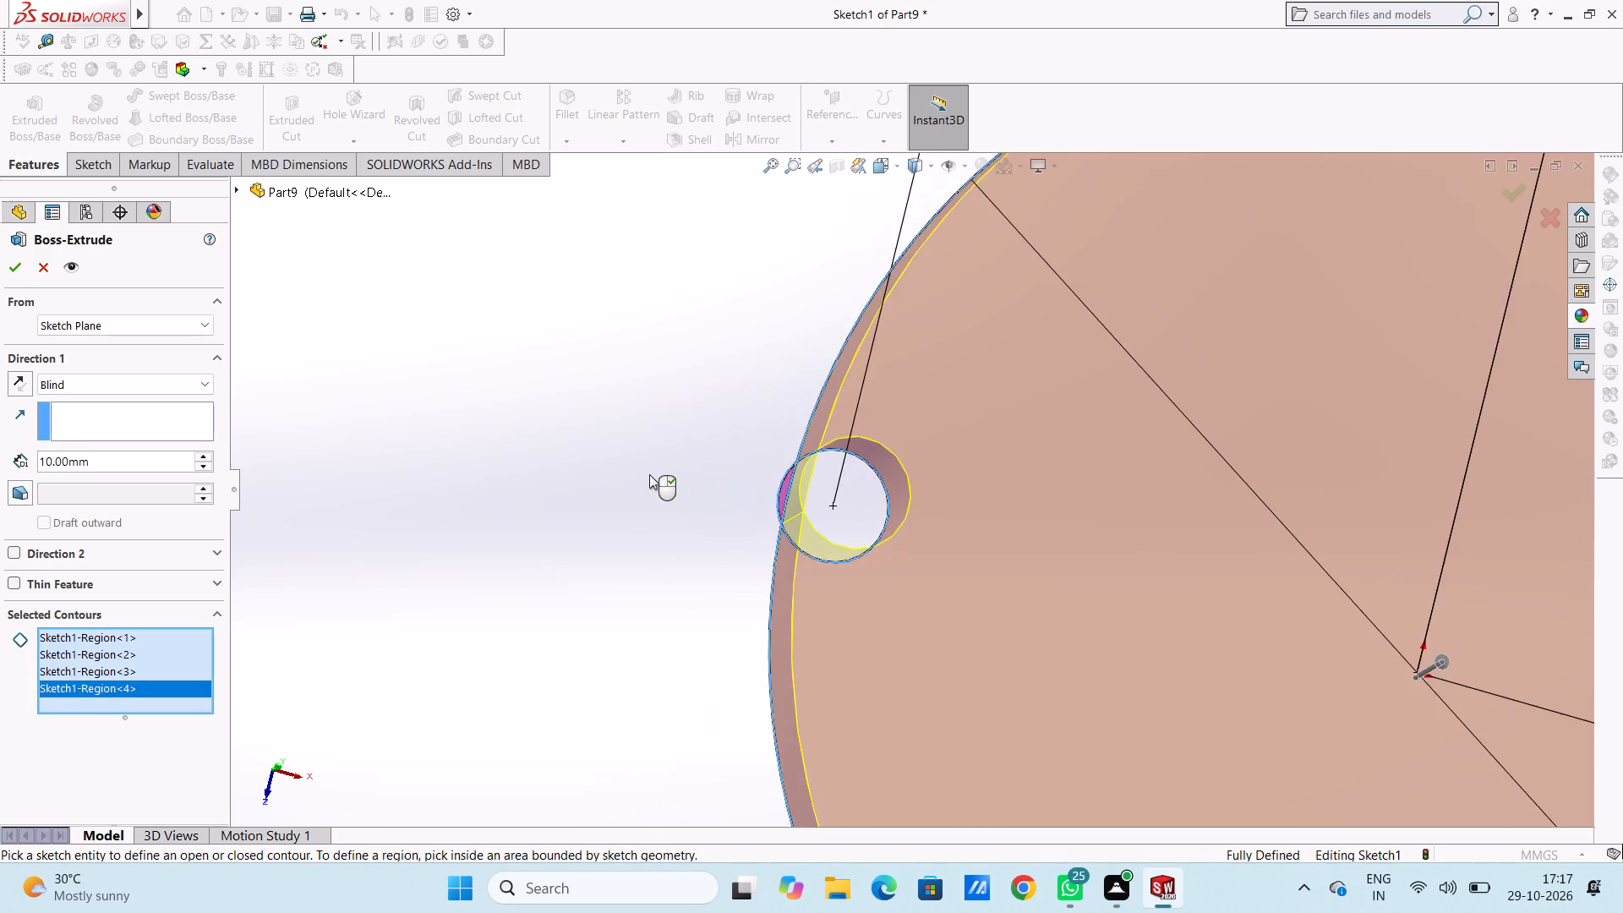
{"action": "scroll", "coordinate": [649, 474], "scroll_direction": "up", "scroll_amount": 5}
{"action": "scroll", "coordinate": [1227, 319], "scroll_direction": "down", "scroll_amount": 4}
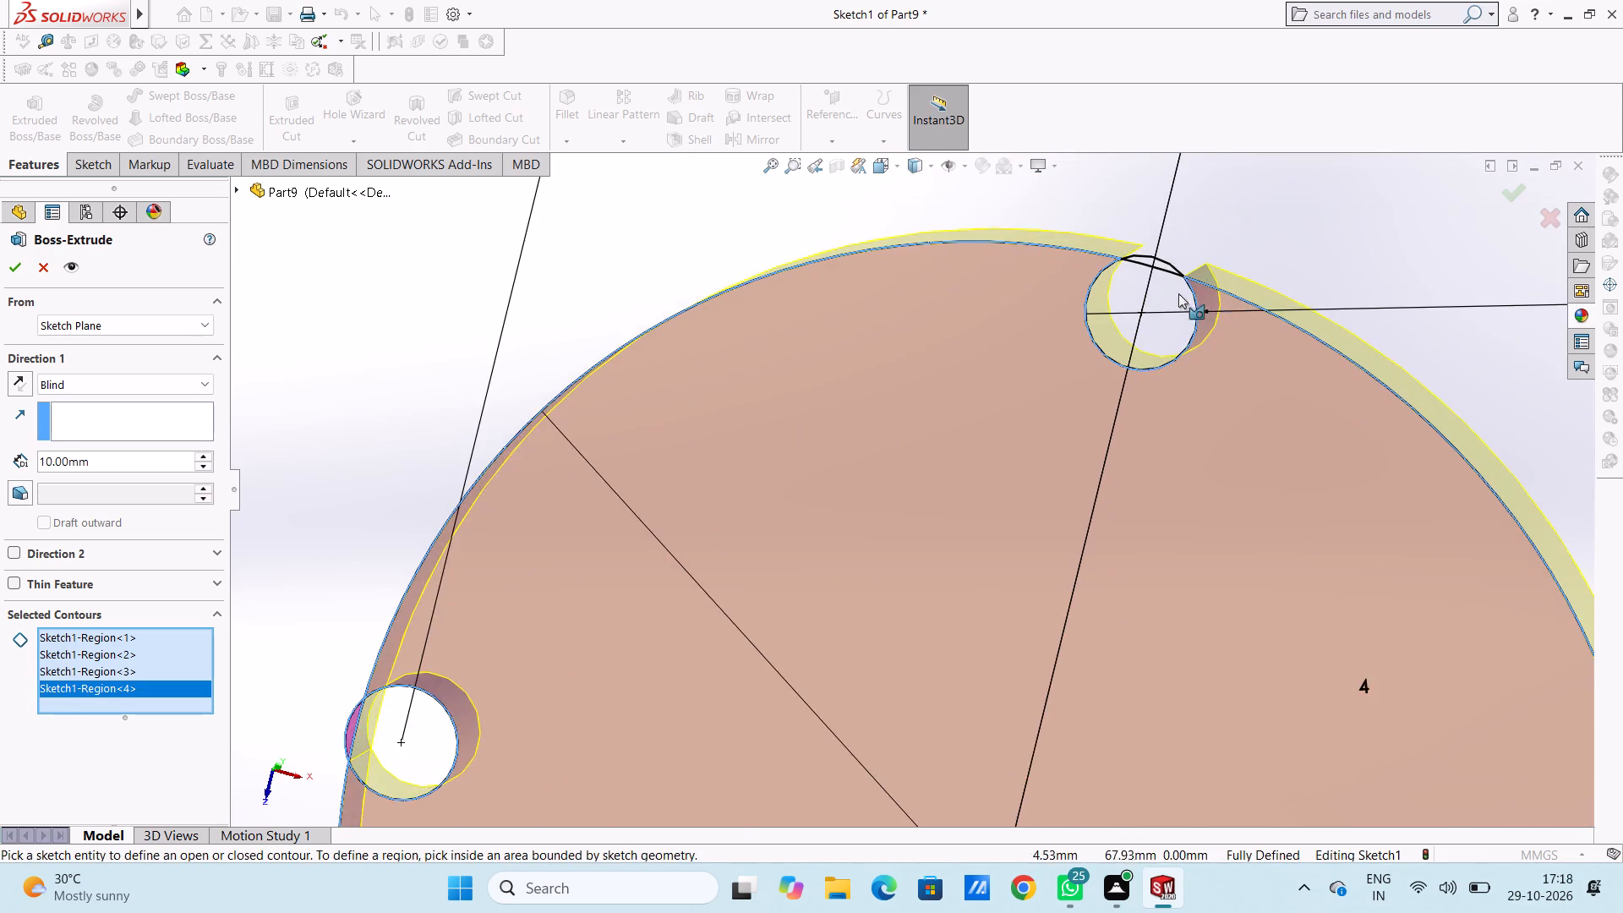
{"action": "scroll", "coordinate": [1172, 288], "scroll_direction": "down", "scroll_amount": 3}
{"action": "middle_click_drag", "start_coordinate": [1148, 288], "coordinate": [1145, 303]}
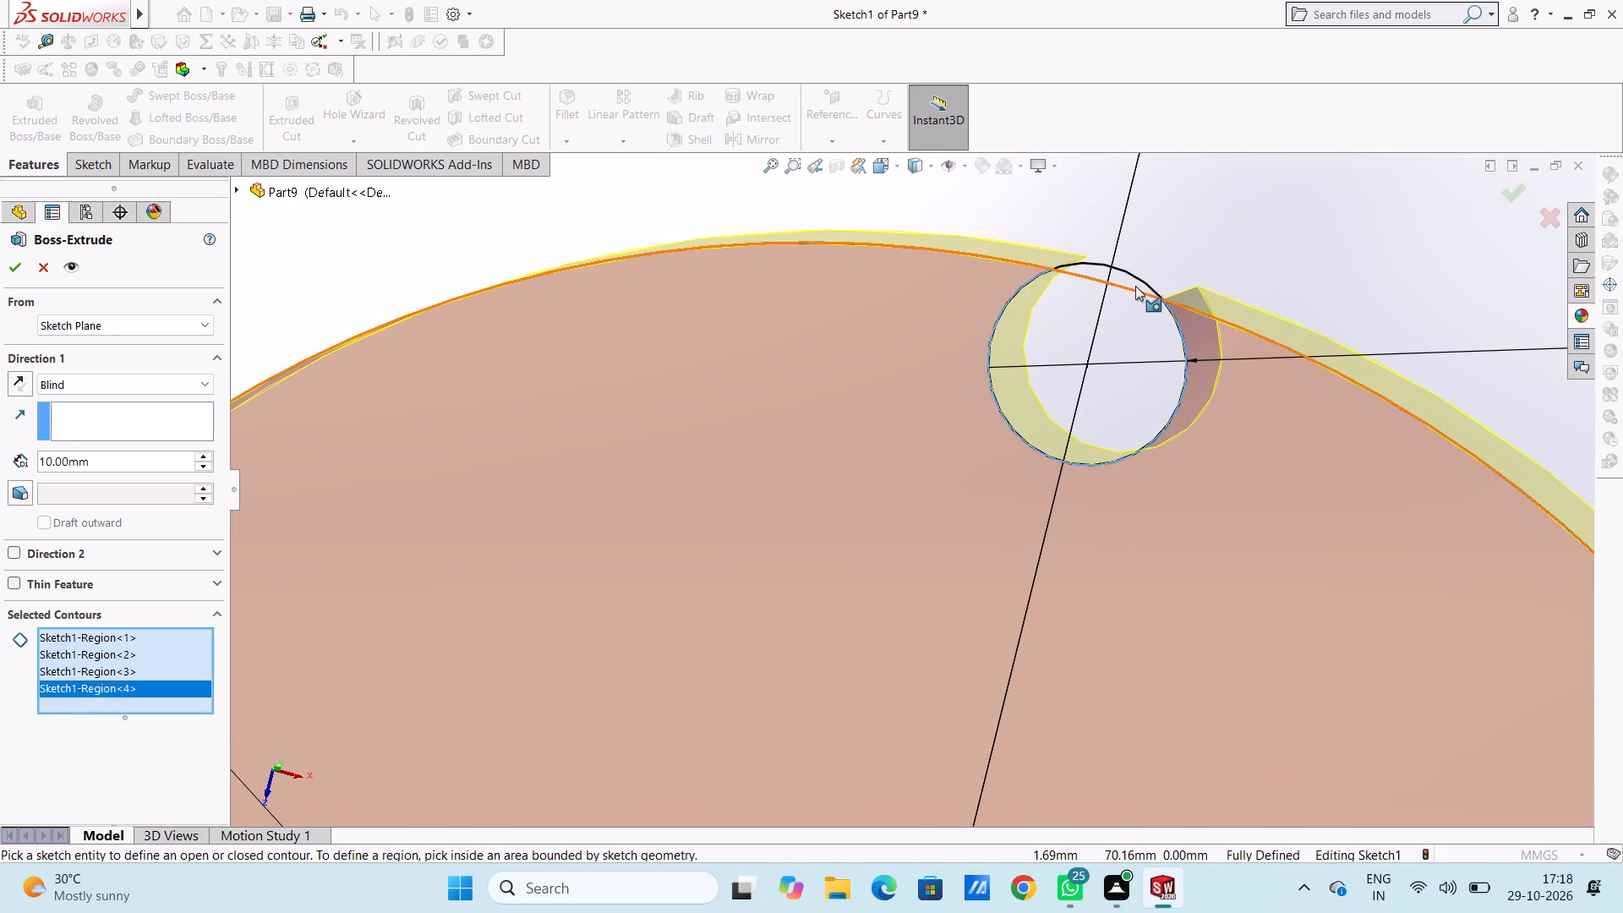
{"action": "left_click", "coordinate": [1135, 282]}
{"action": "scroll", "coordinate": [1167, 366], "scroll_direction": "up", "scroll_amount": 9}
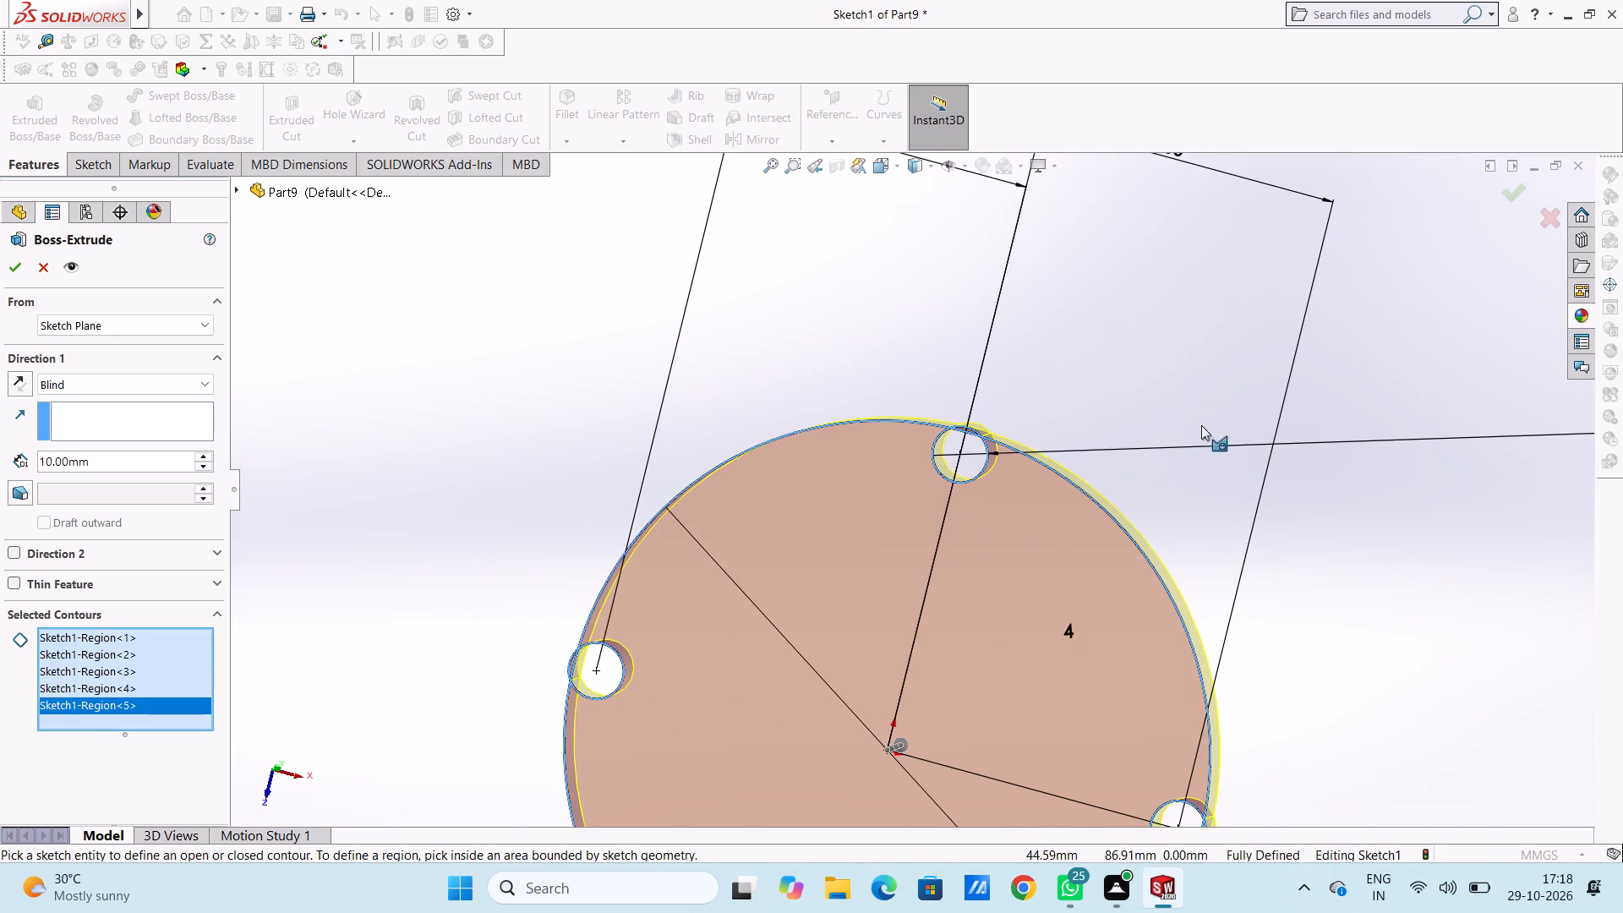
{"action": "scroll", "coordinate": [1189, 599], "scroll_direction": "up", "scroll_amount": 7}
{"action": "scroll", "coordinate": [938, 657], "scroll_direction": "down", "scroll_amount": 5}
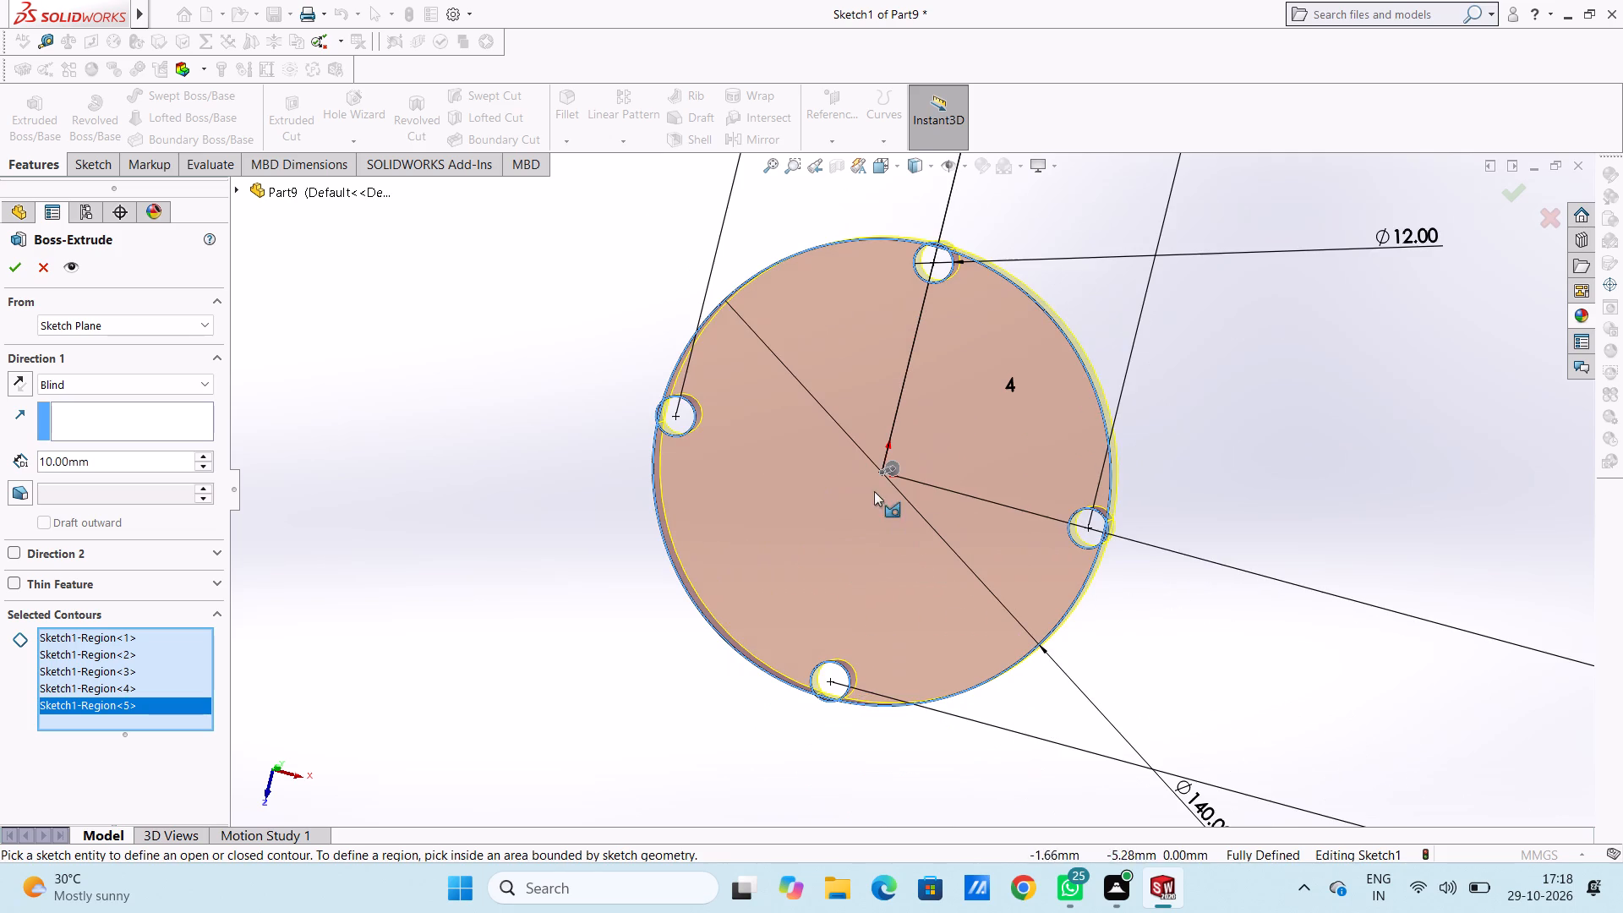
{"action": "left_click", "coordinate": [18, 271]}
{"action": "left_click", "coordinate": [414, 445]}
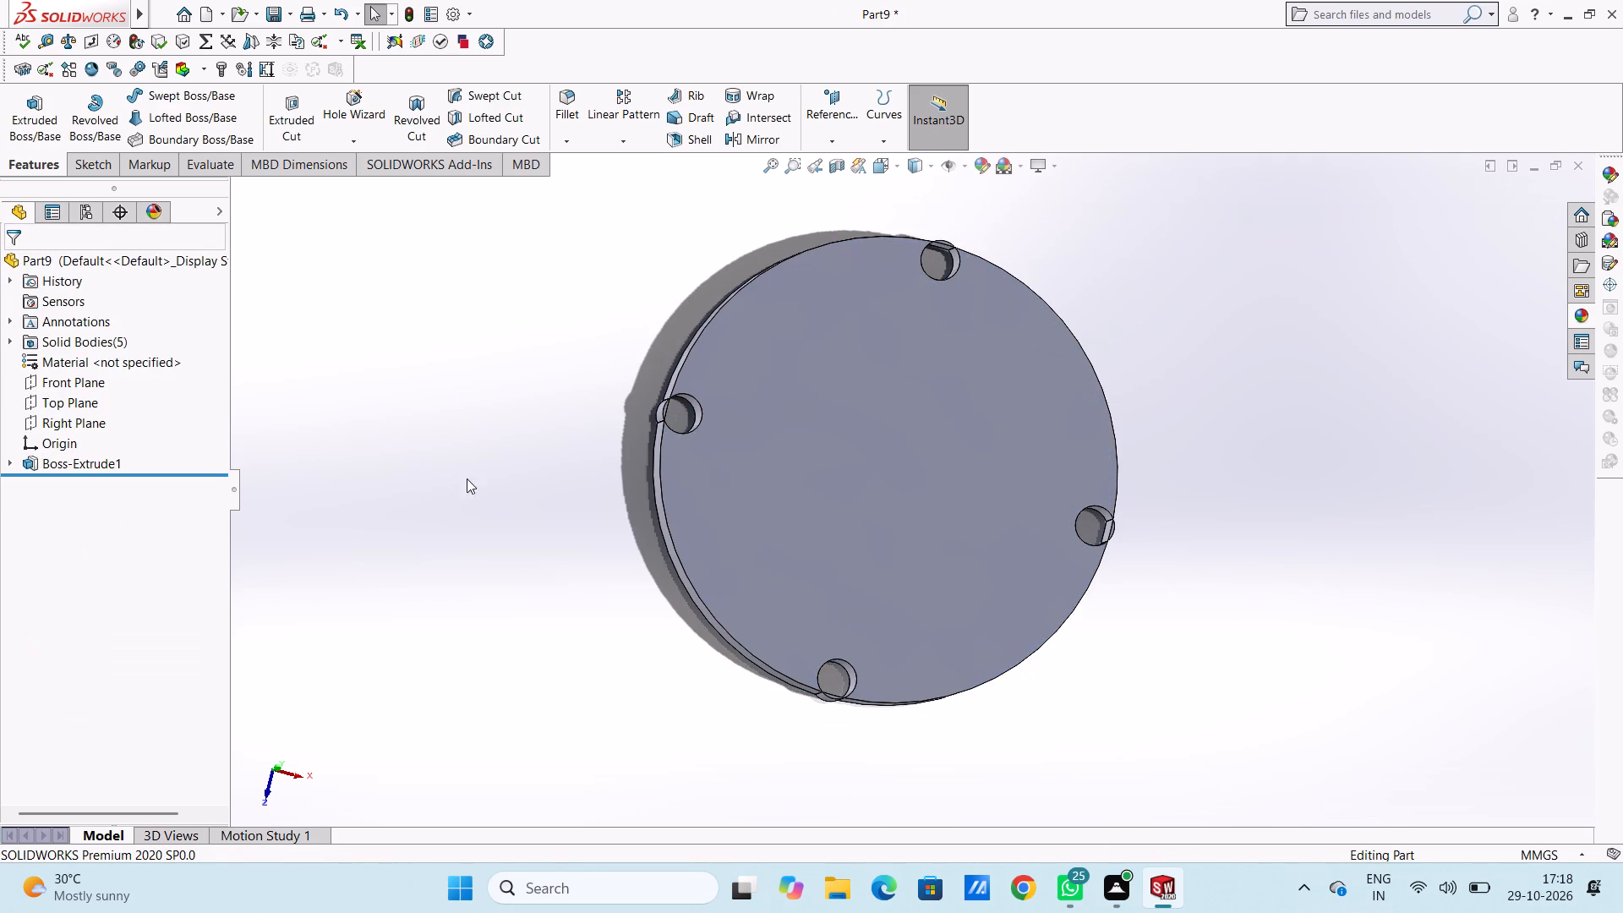
Examine the extruded disc from several angles, including how the small holes meet its outer edge.
{"action": "middle_click_drag", "start_coordinate": [524, 478], "coordinate": [619, 470]}
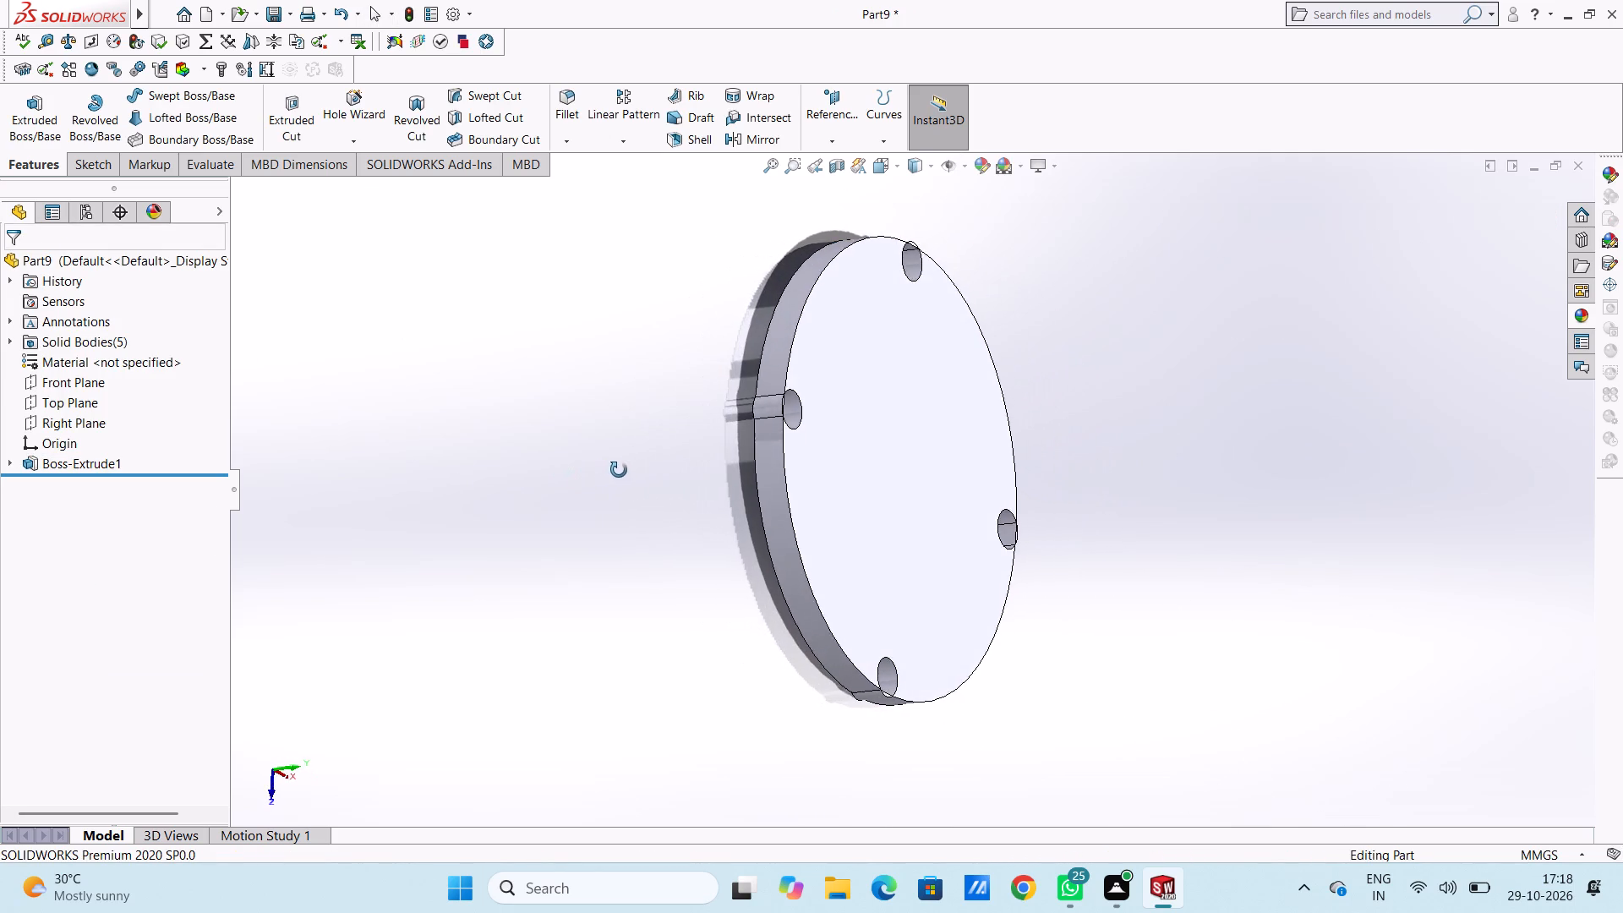
{"action": "middle_click_drag", "start_coordinate": [619, 470], "coordinate": [527, 469]}
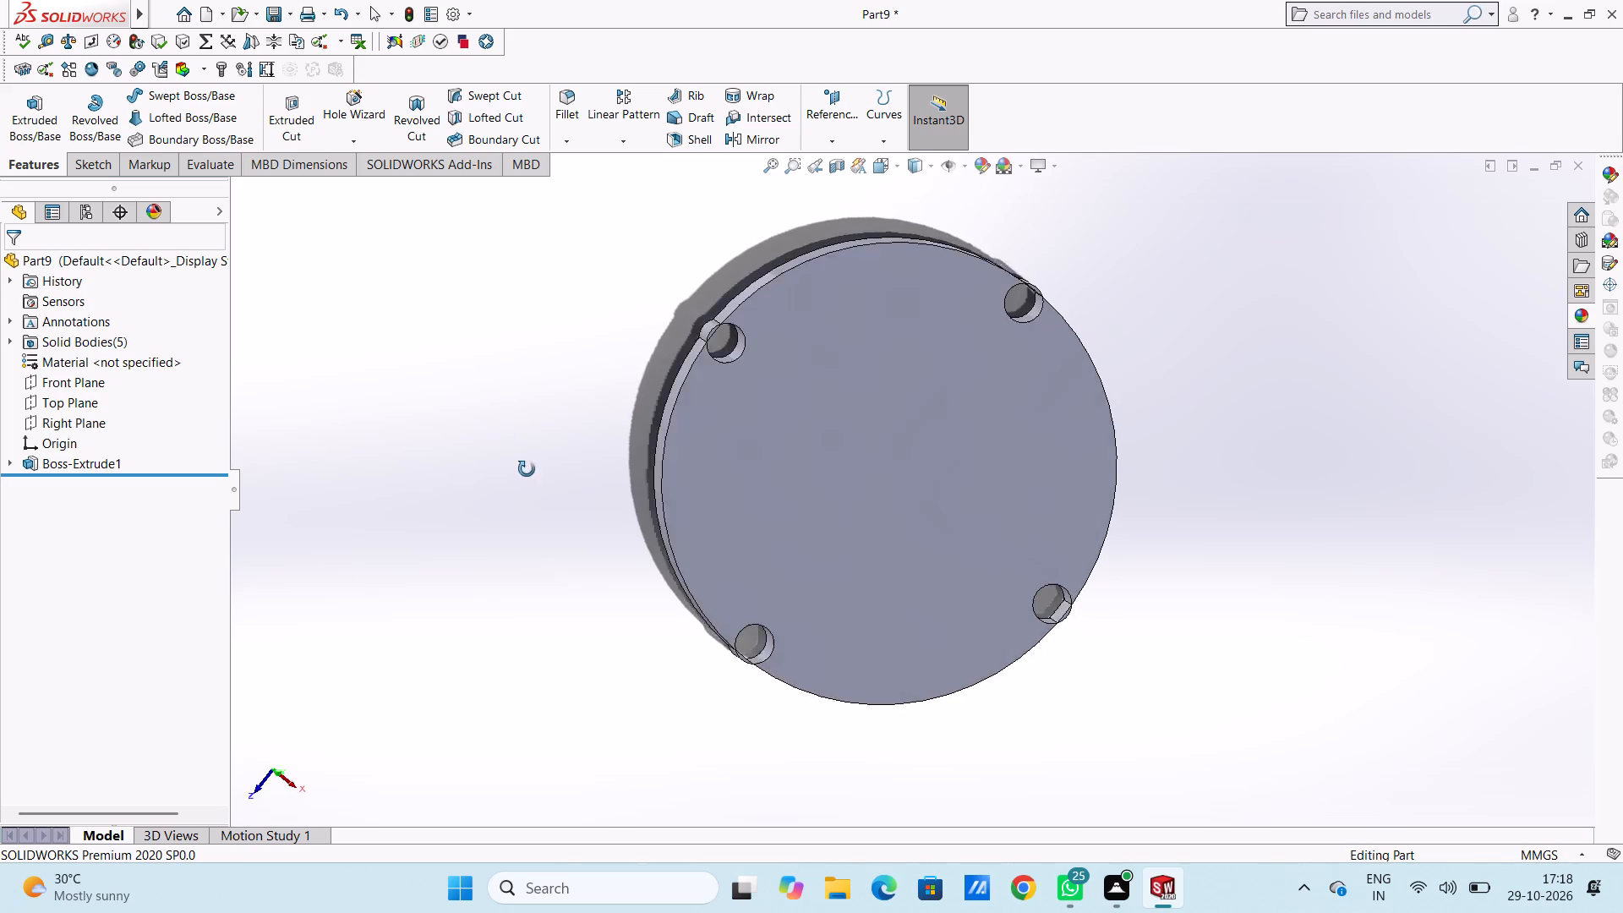
{"action": "middle_click_drag", "start_coordinate": [527, 469], "coordinate": [549, 340]}
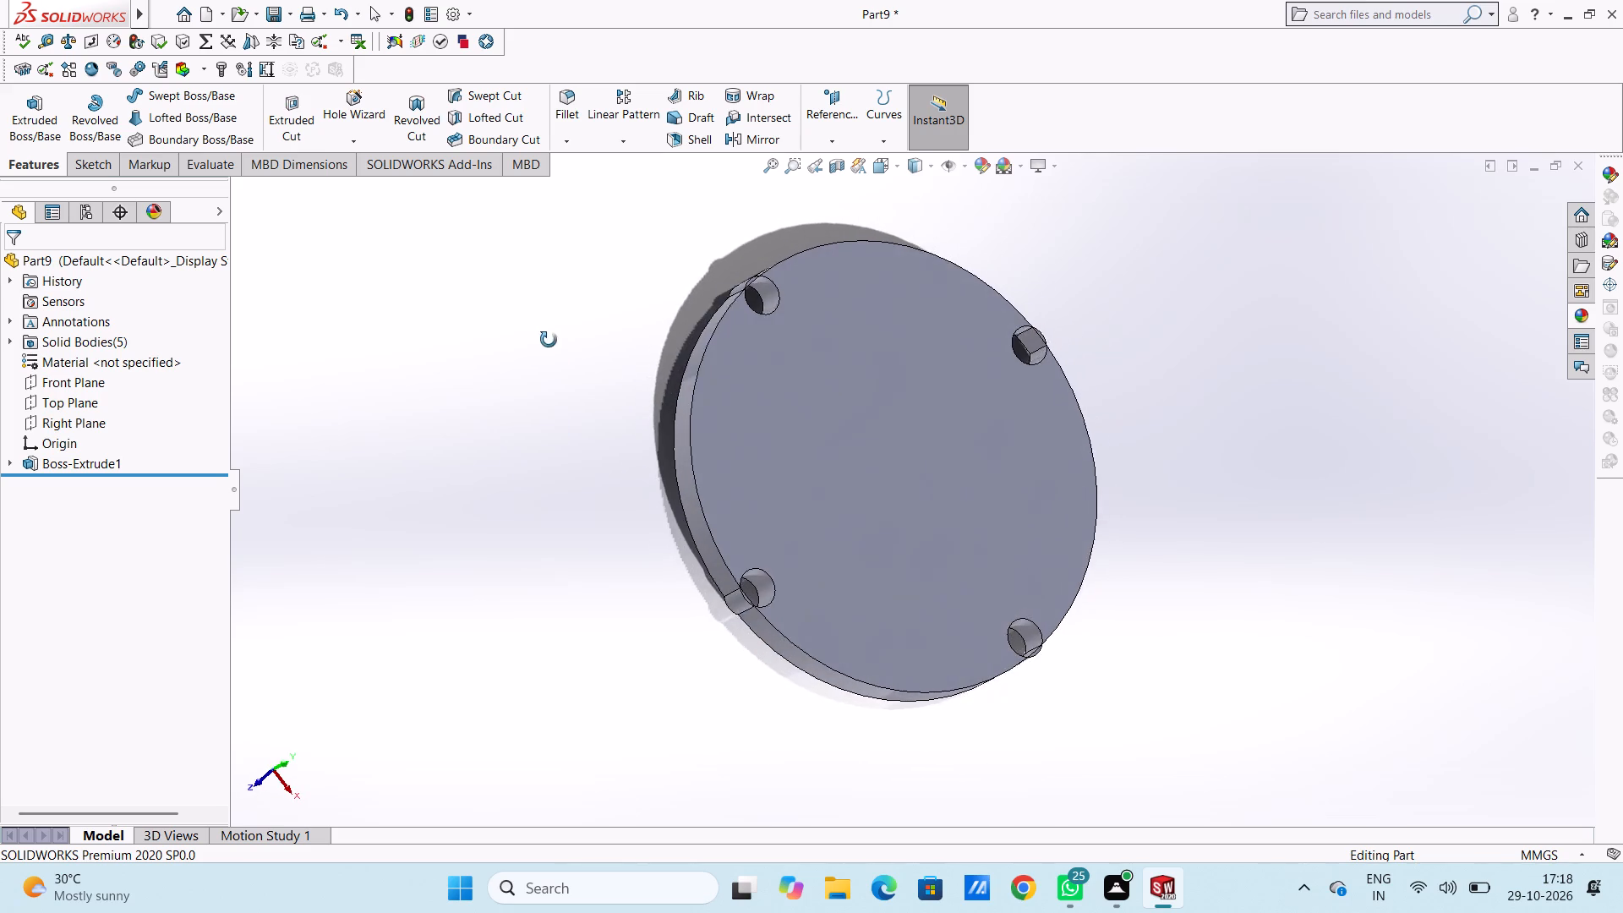
{"action": "middle_click_drag", "start_coordinate": [549, 340], "coordinate": [506, 317]}
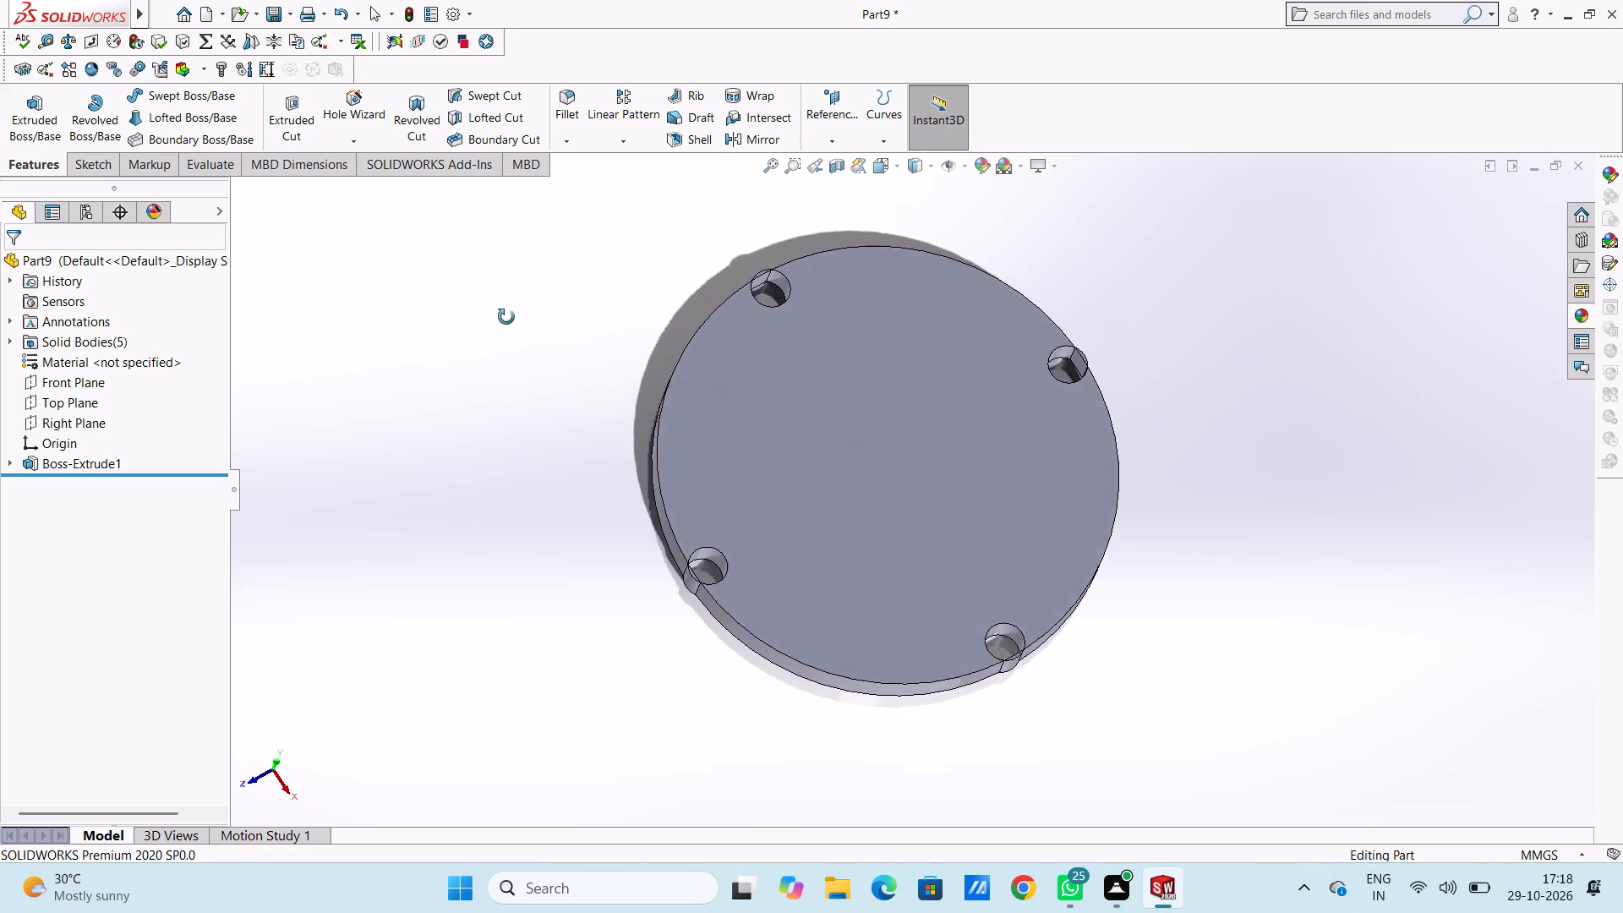
{"action": "middle_click_drag", "start_coordinate": [506, 317], "coordinate": [489, 418]}
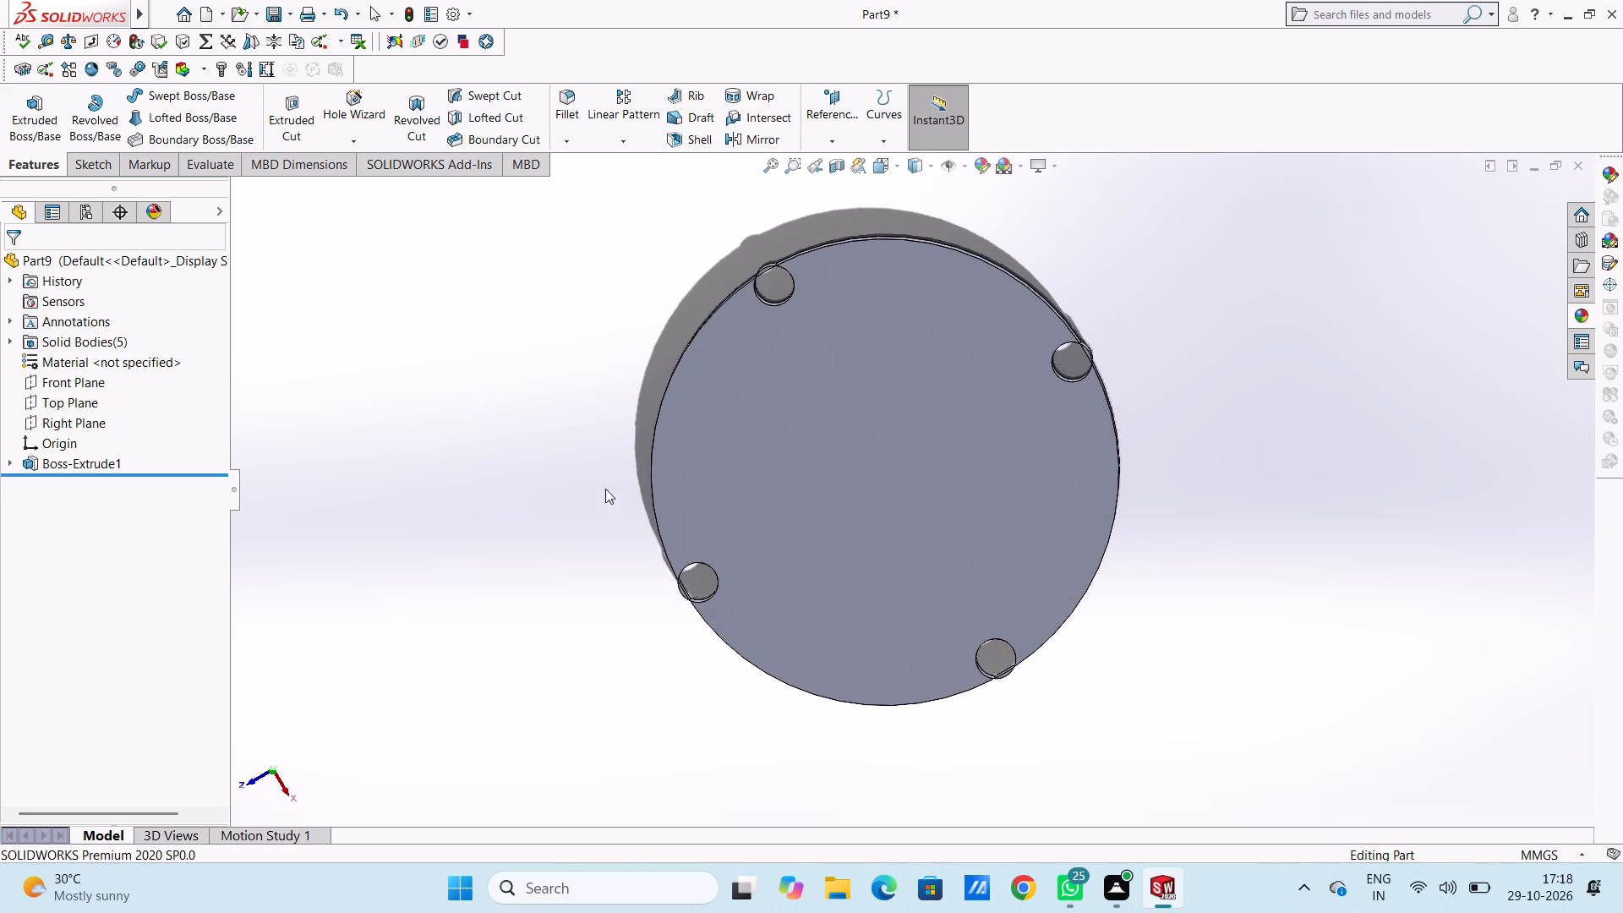
{"action": "scroll", "coordinate": [701, 596], "scroll_direction": "down", "scroll_amount": 6}
{"action": "middle_click_drag", "start_coordinate": [721, 574], "coordinate": [709, 491]}
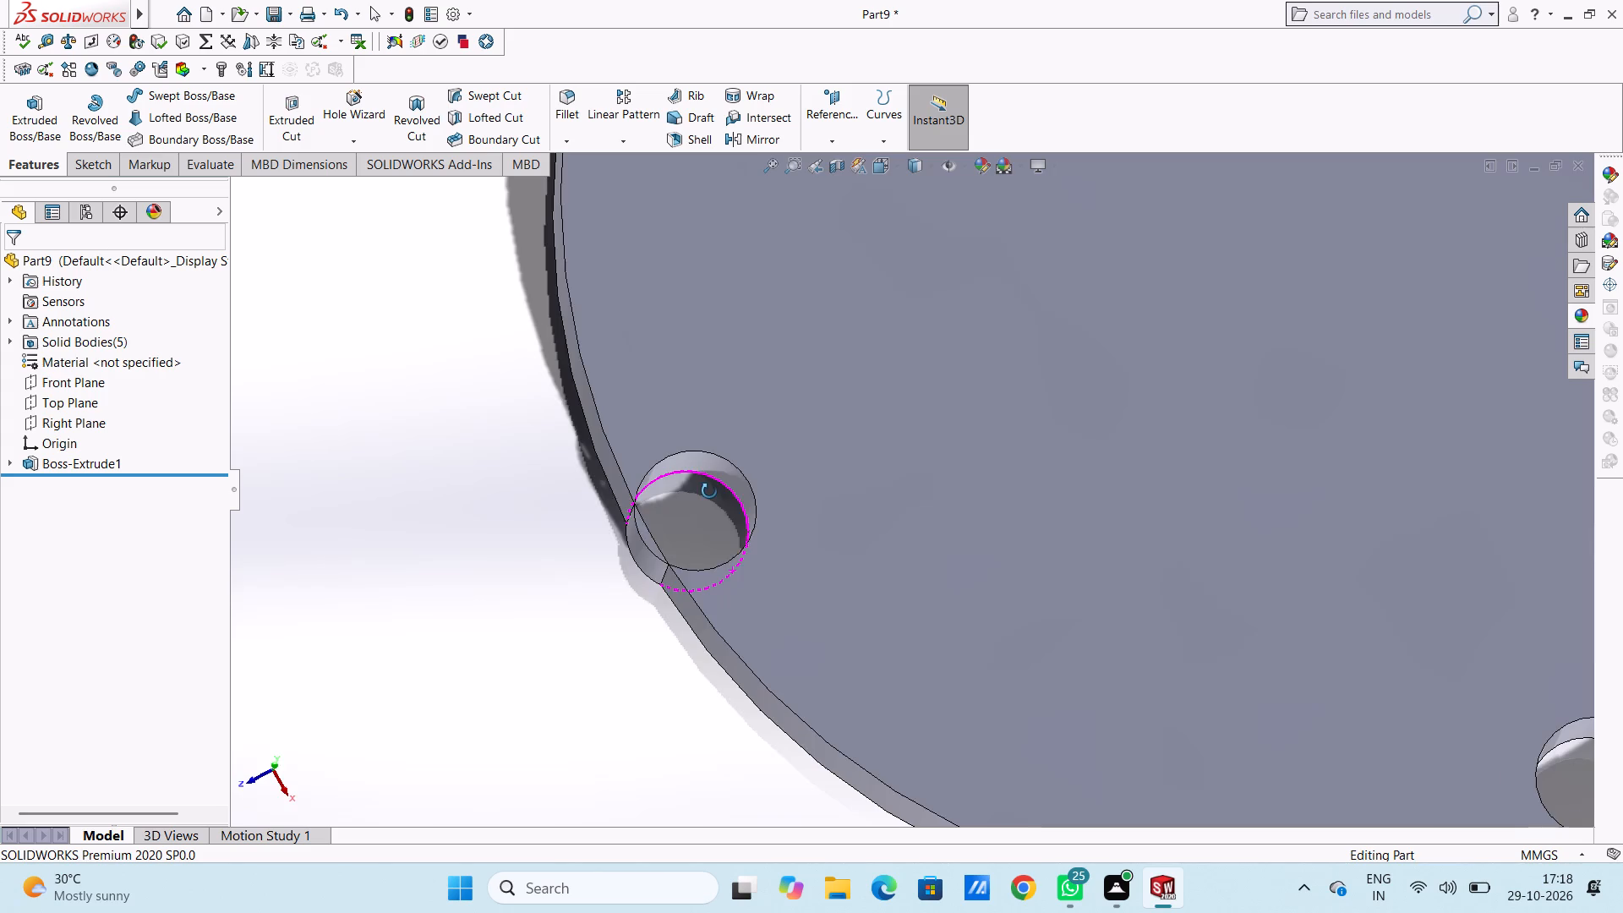
{"action": "middle_click_drag", "start_coordinate": [709, 491], "coordinate": [754, 525]}
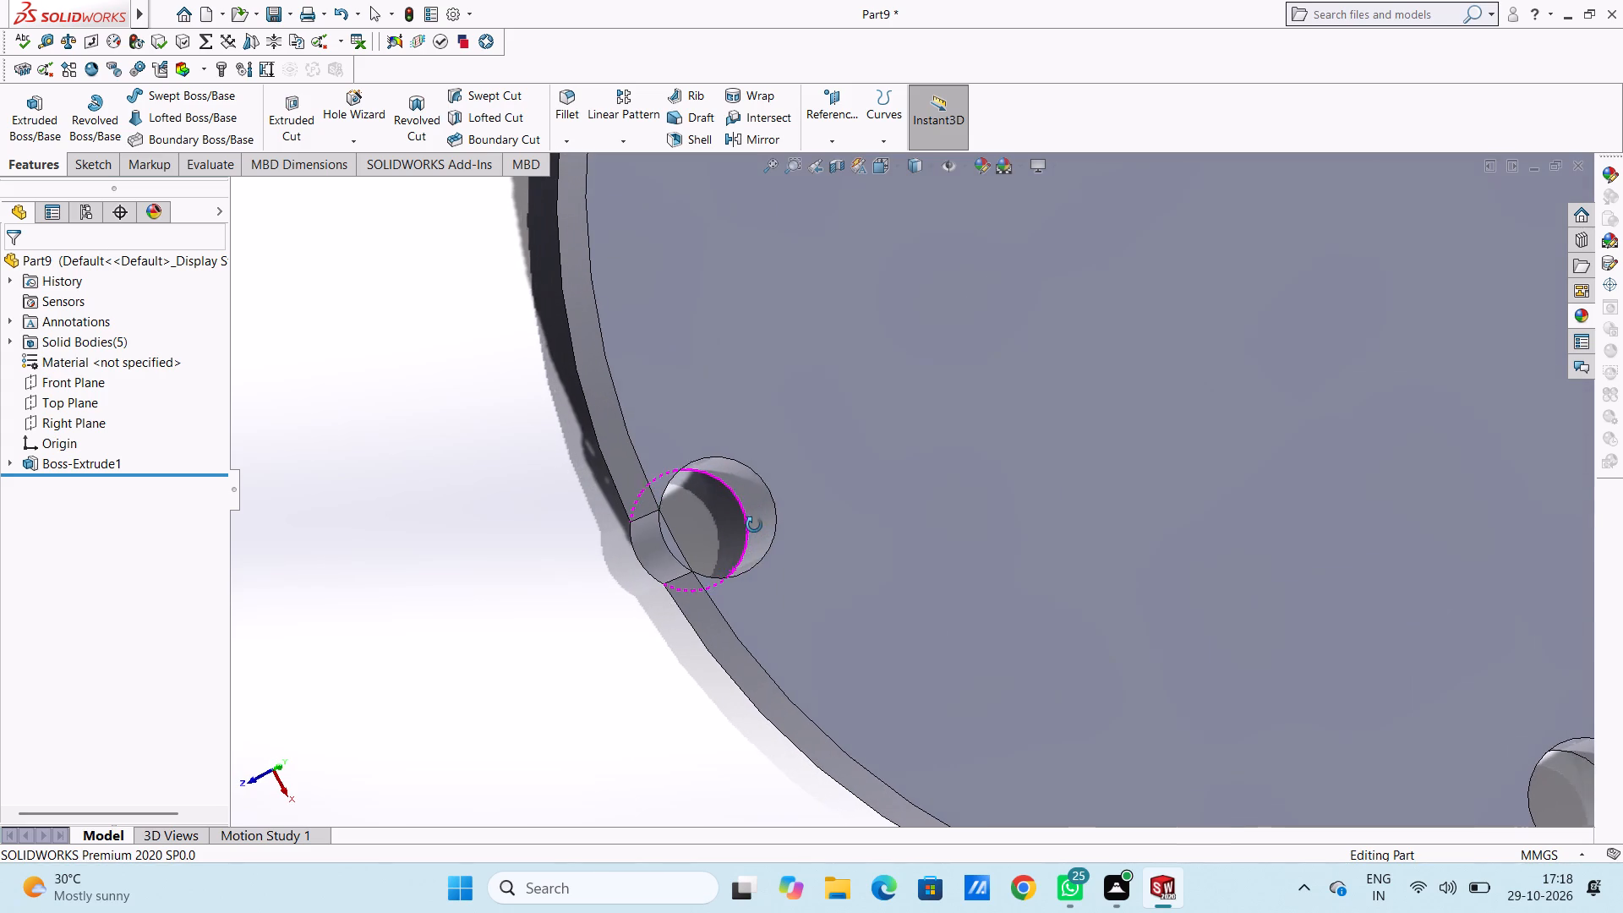
{"action": "middle_click_drag", "start_coordinate": [754, 525], "coordinate": [722, 528]}
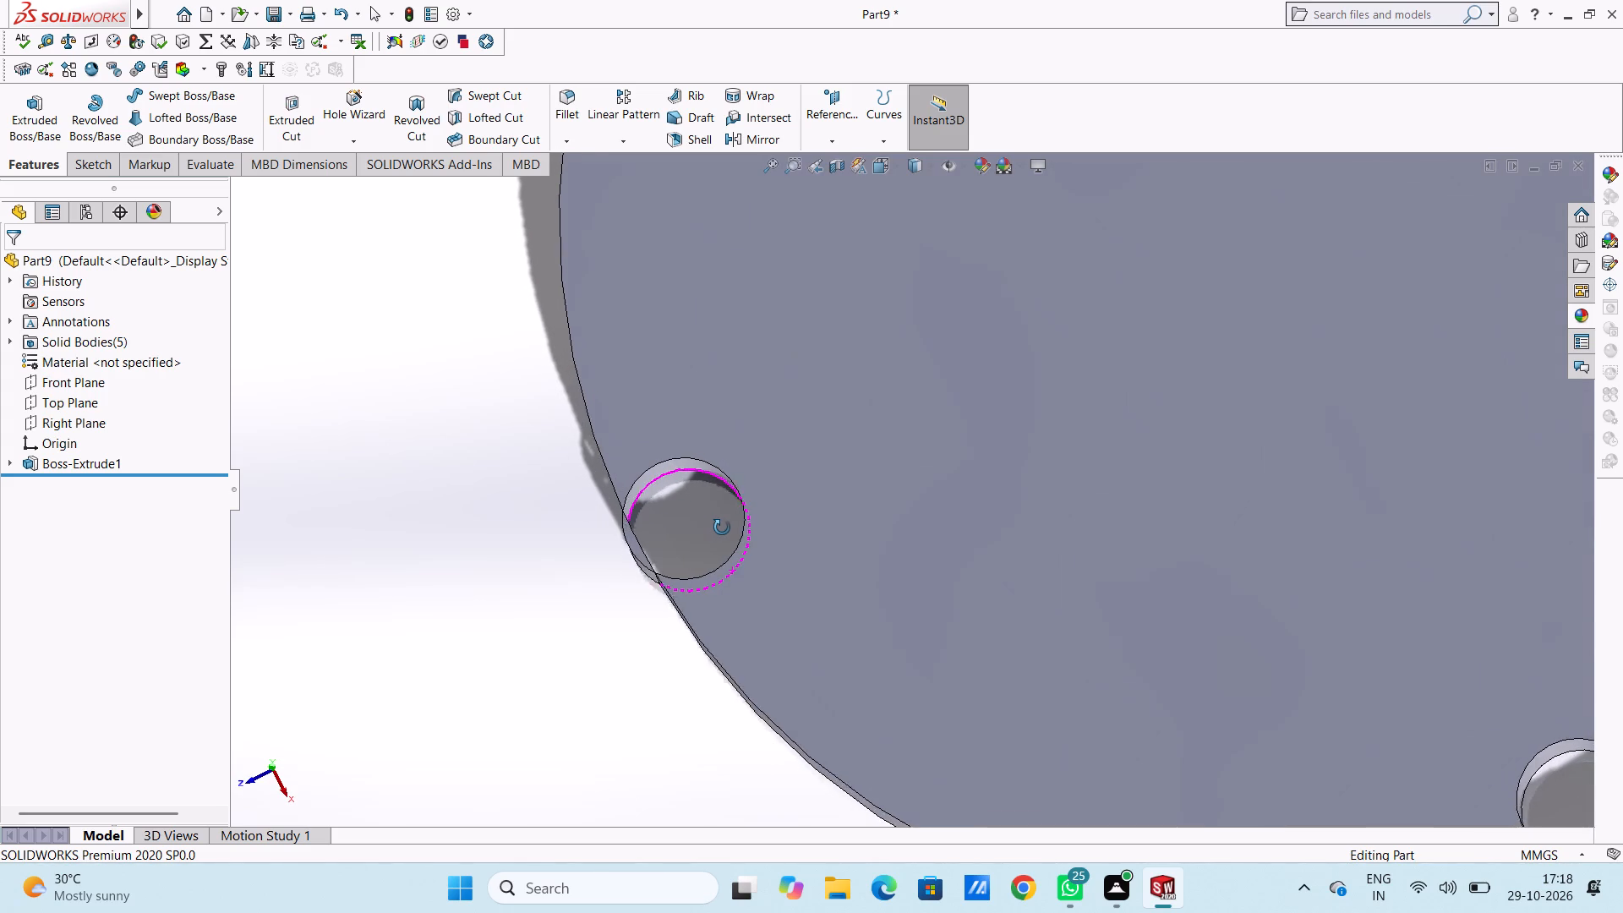
{"action": "middle_click_drag", "start_coordinate": [722, 528], "coordinate": [711, 528]}
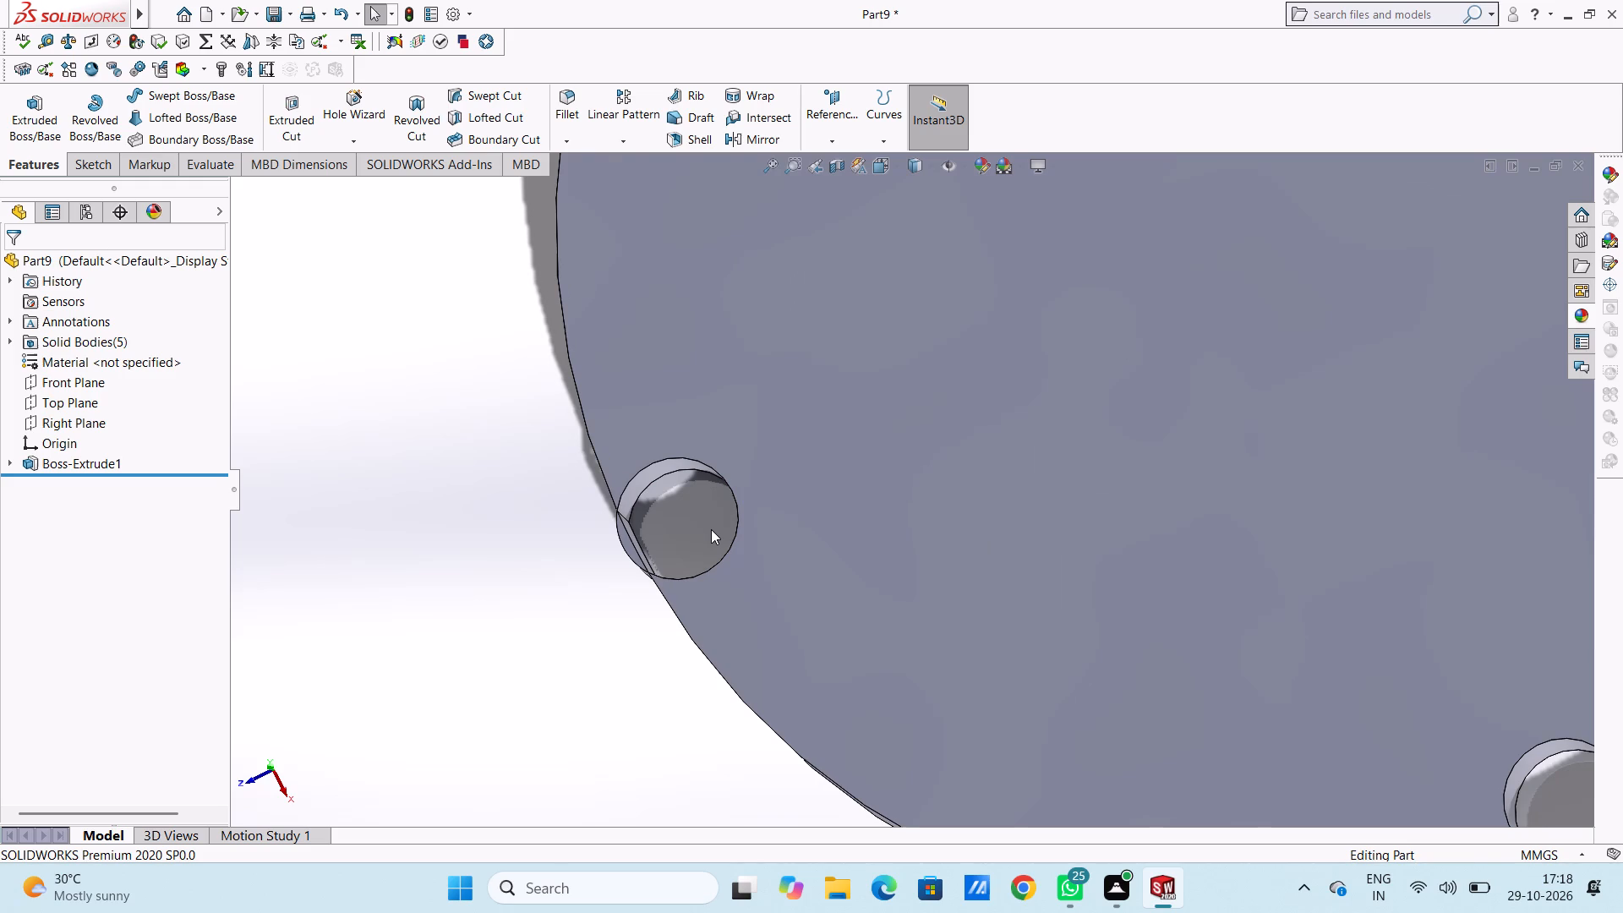
{"action": "scroll", "coordinate": [711, 529], "scroll_direction": "up", "scroll_amount": 9}
{"action": "middle_click", "coordinate": [670, 441]}
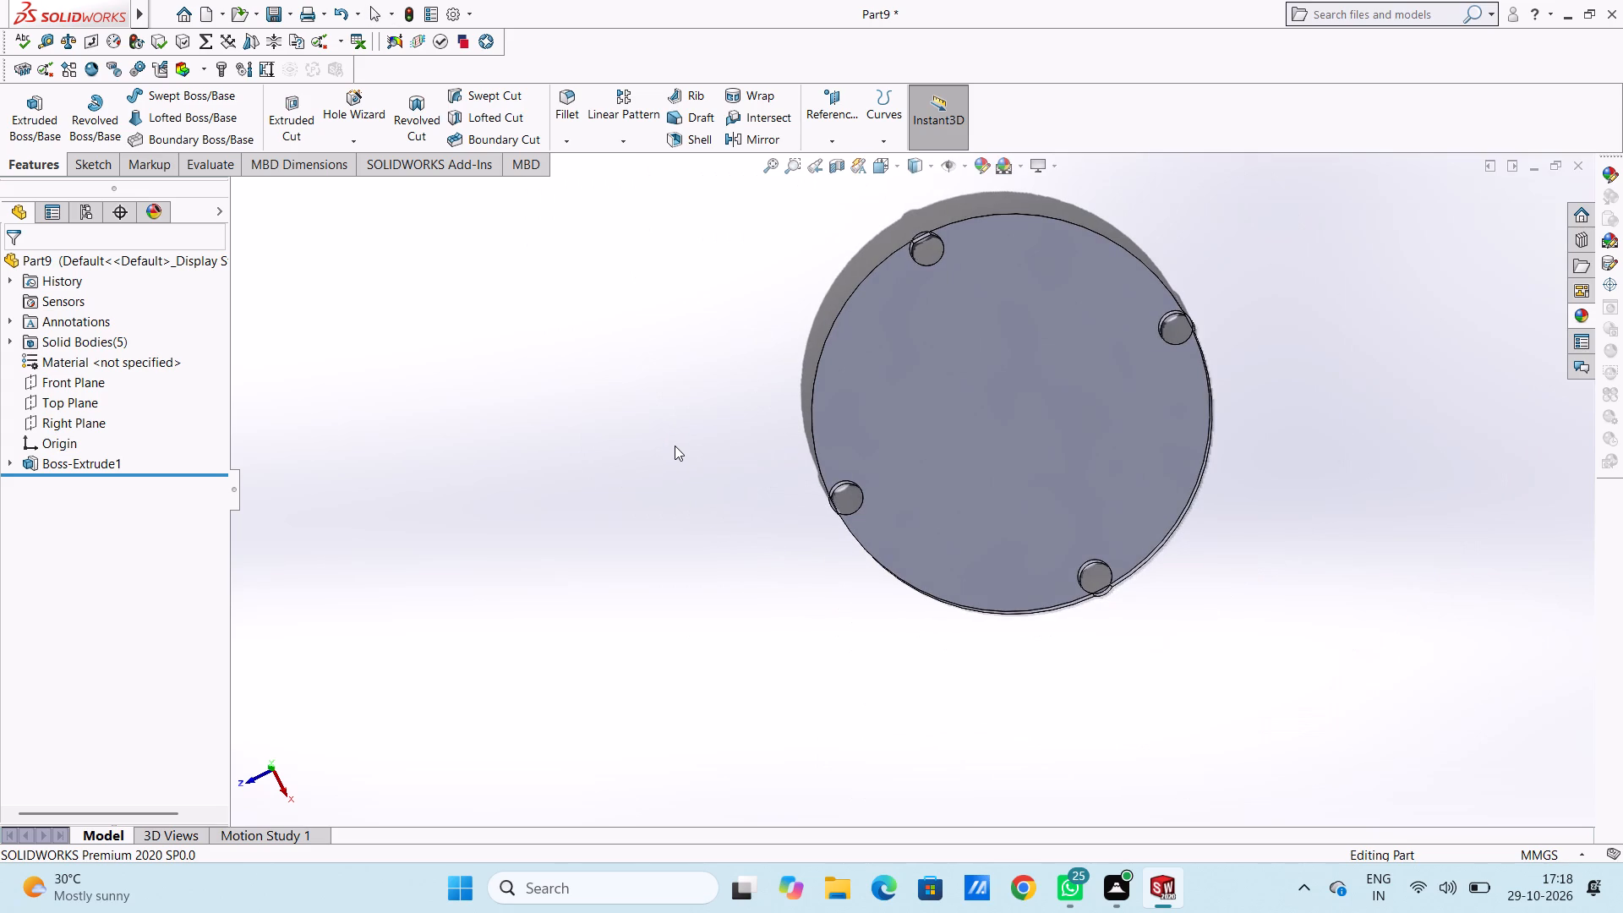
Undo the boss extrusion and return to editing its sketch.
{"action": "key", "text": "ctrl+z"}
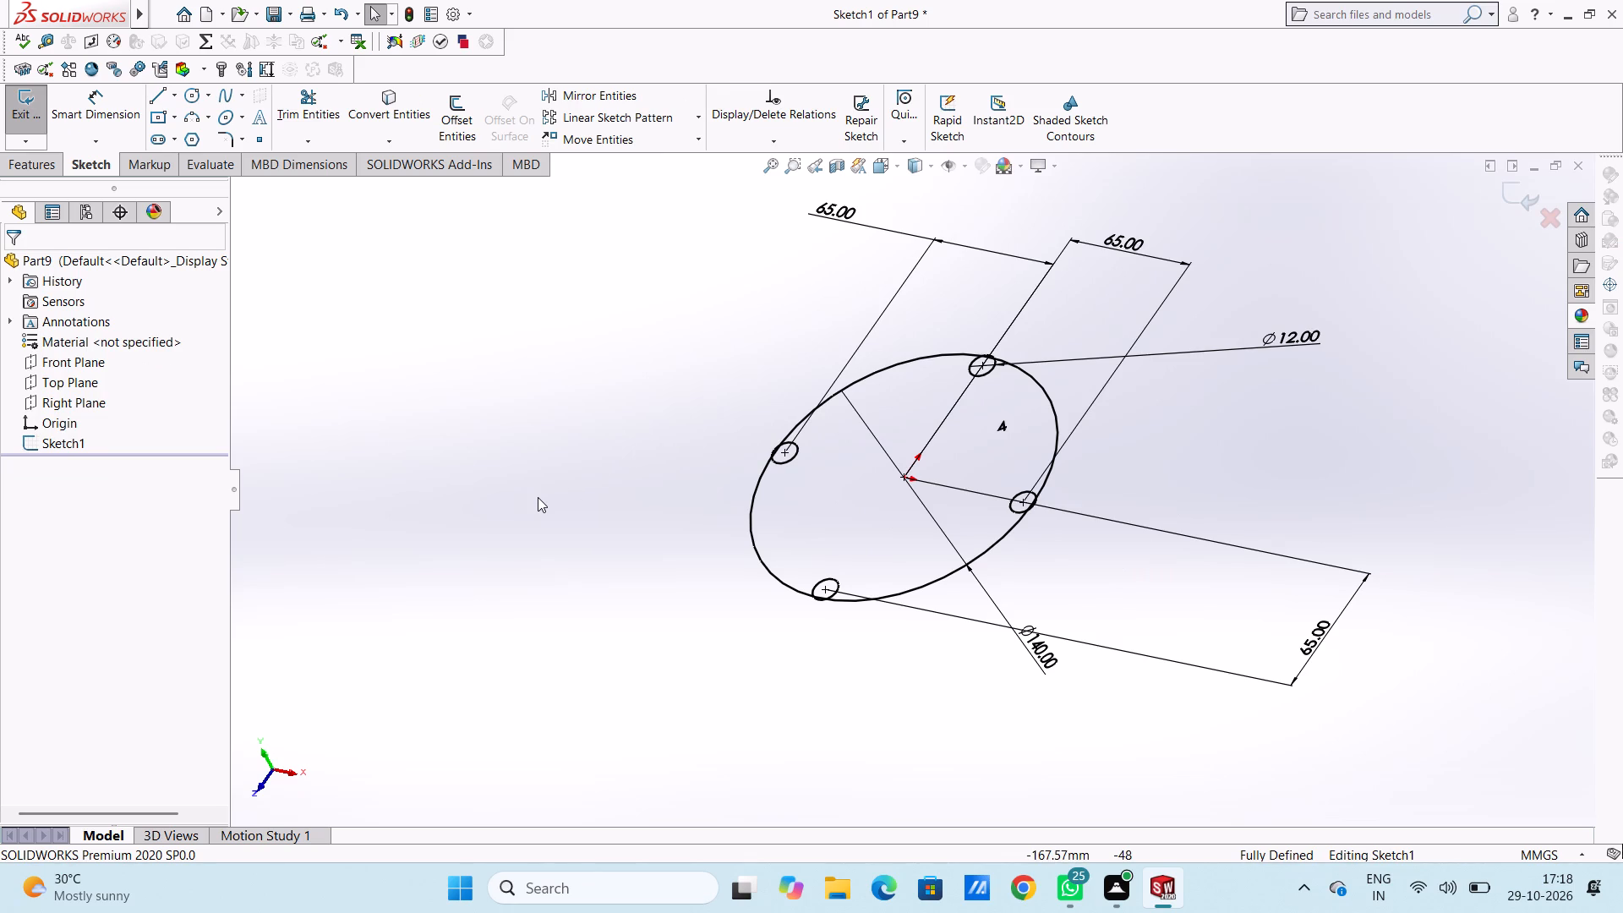
Trim away the short arcs of the 140 mm circle lying inside the top and left 12 mm circles.
{"action": "key", "text": "ctrl+5"}
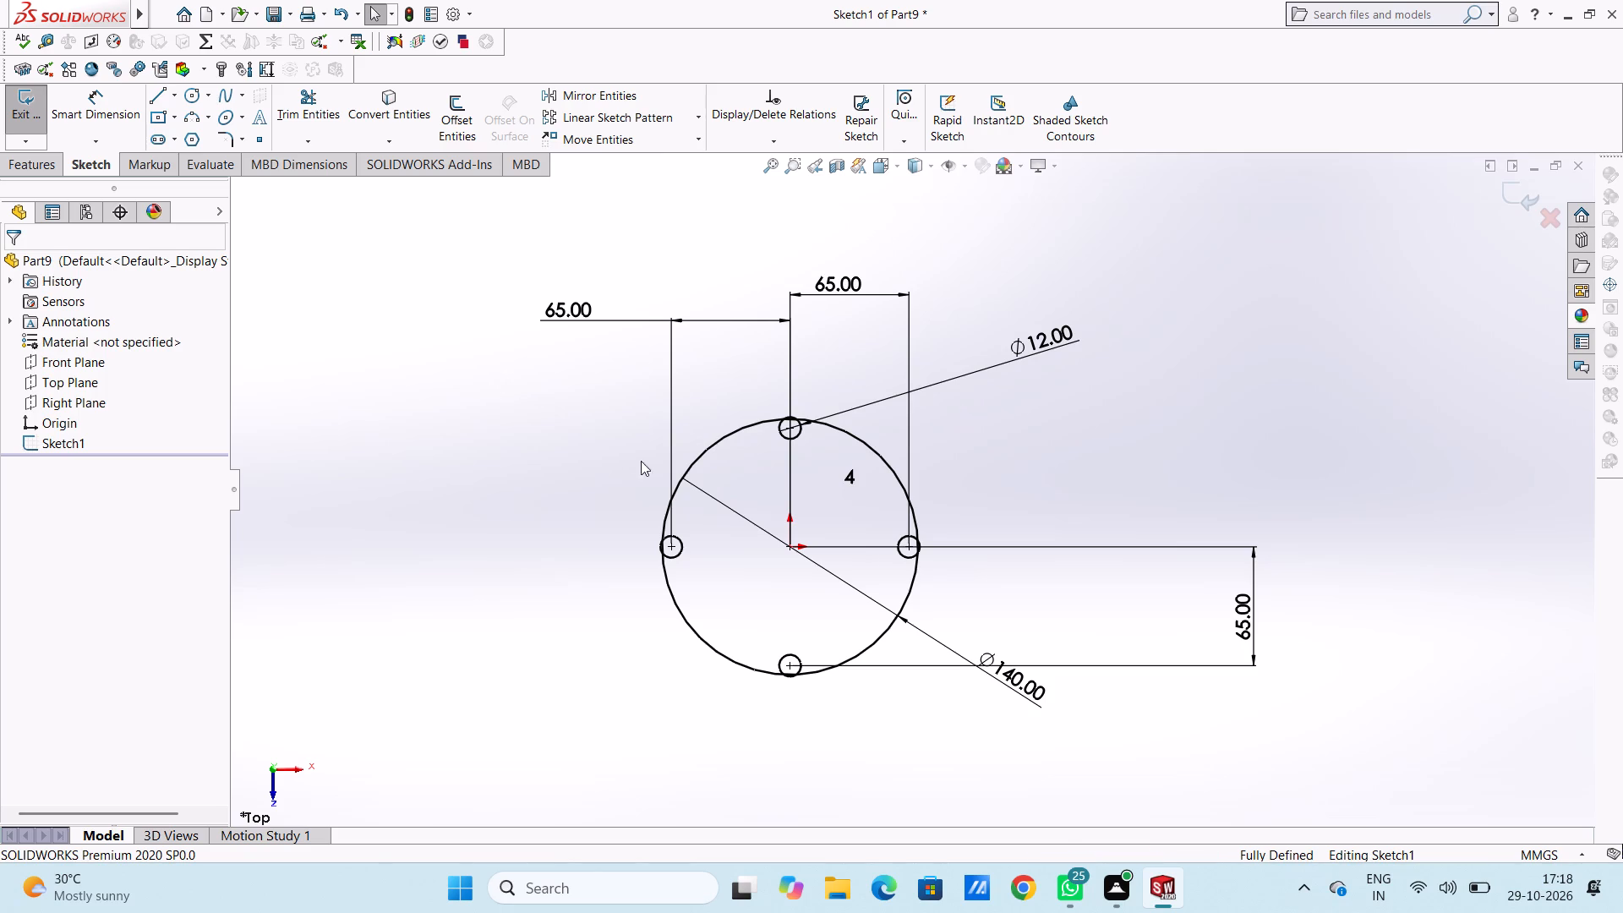
{"action": "scroll", "coordinate": [844, 498], "scroll_direction": "down", "scroll_amount": 4}
{"action": "scroll", "coordinate": [729, 341], "scroll_direction": "down", "scroll_amount": 5}
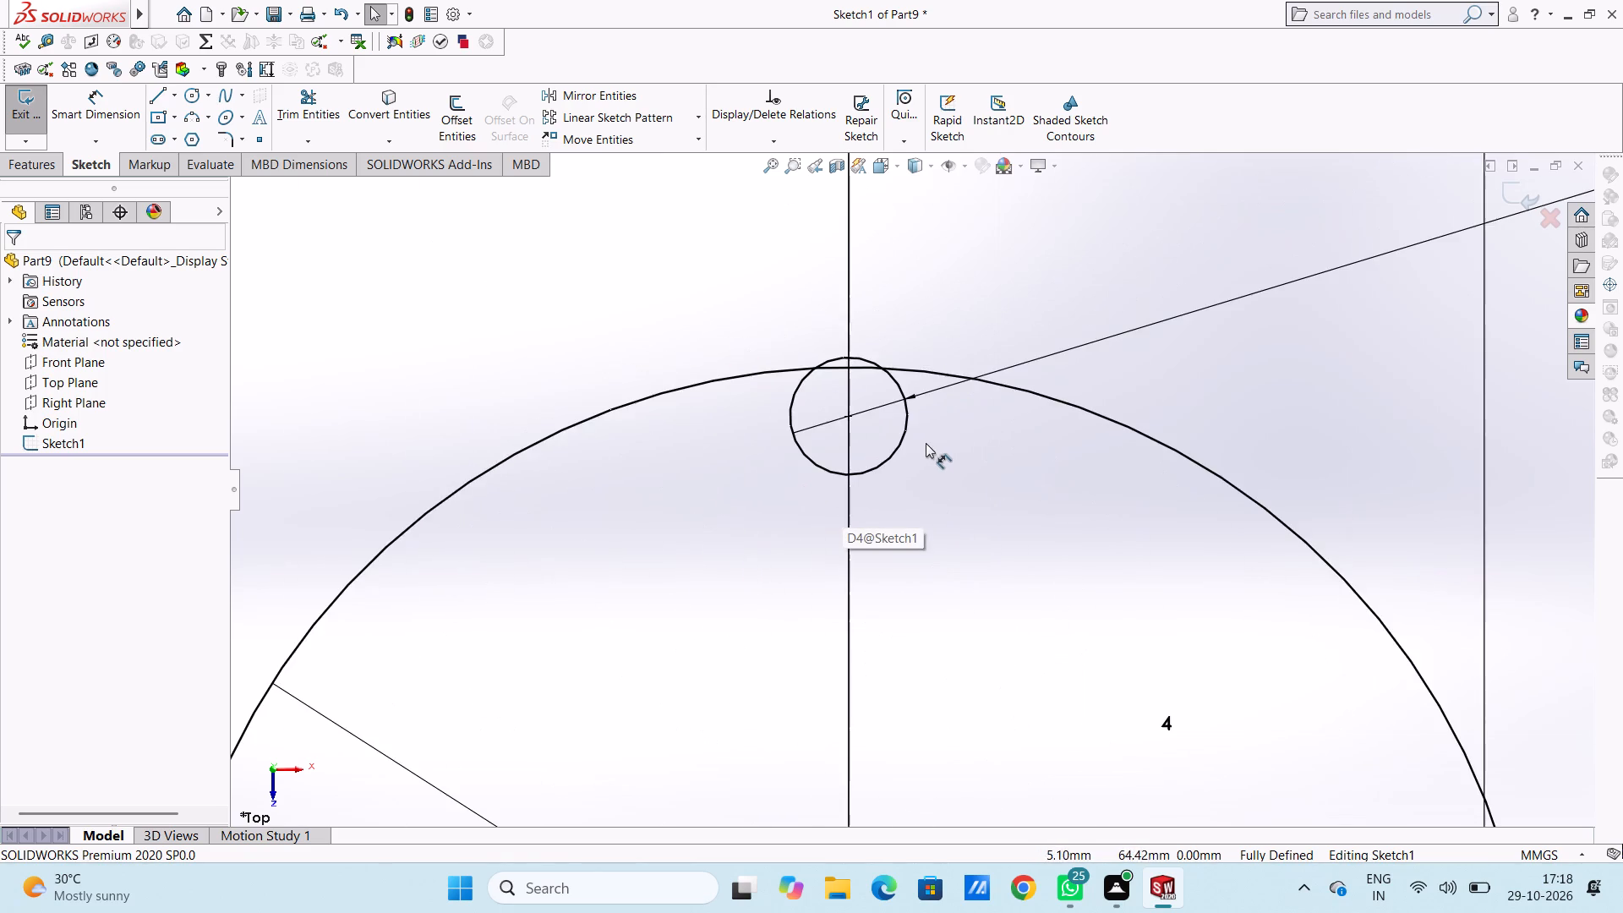
{"action": "scroll", "coordinate": [930, 444], "scroll_direction": "down", "scroll_amount": 2}
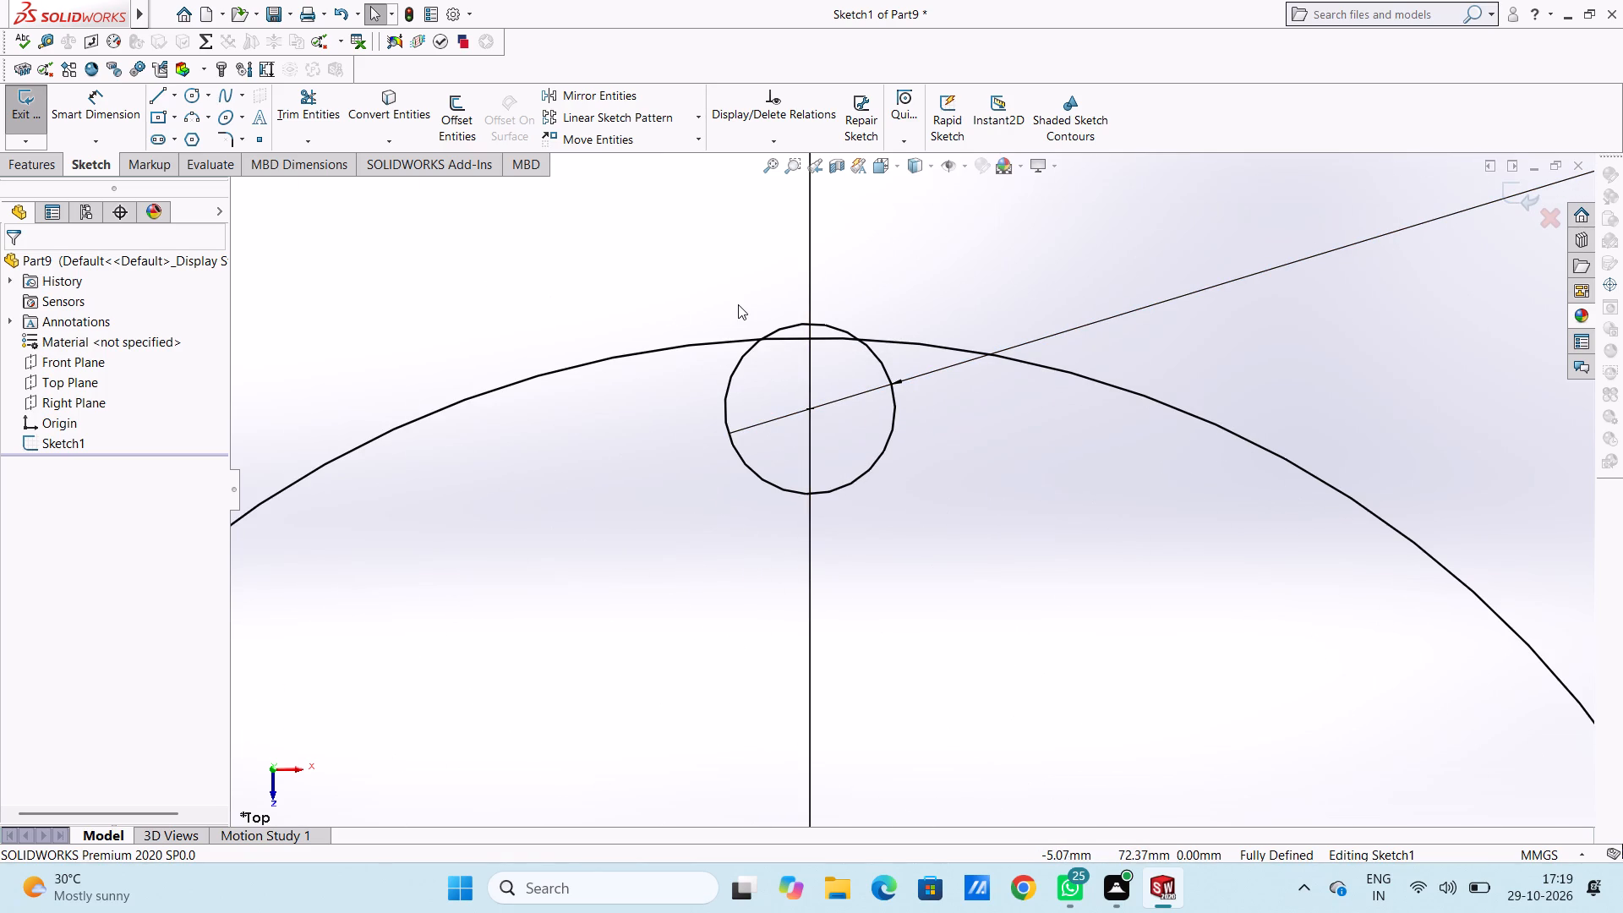
{"action": "scroll", "coordinate": [738, 304], "scroll_direction": "up", "scroll_amount": 3}
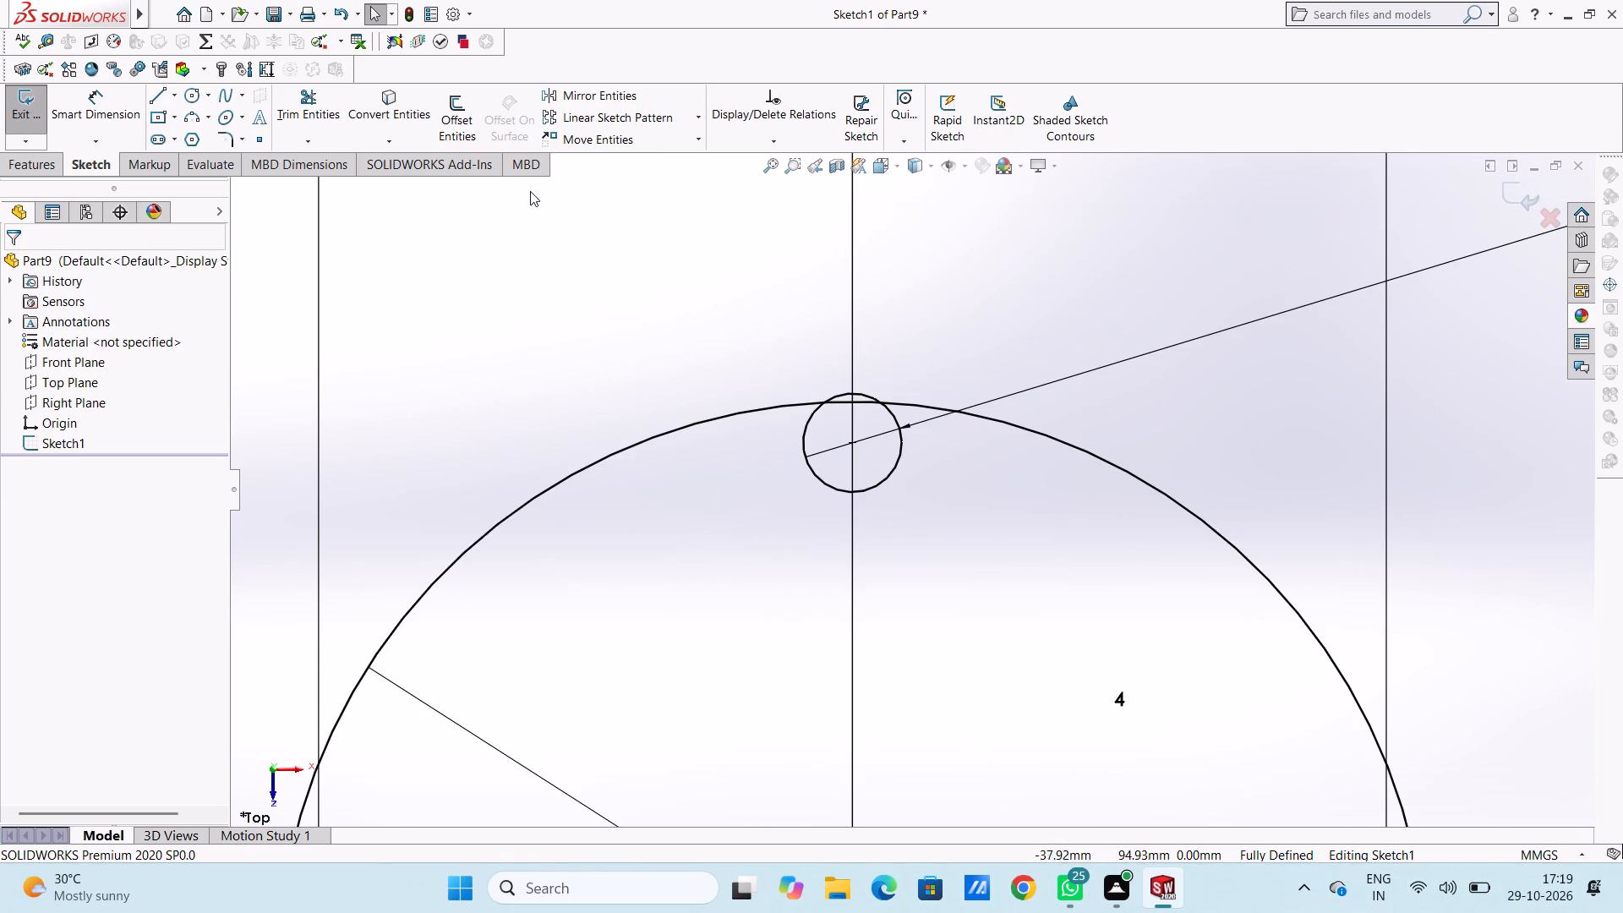
{"action": "left_click", "coordinate": [308, 102]}
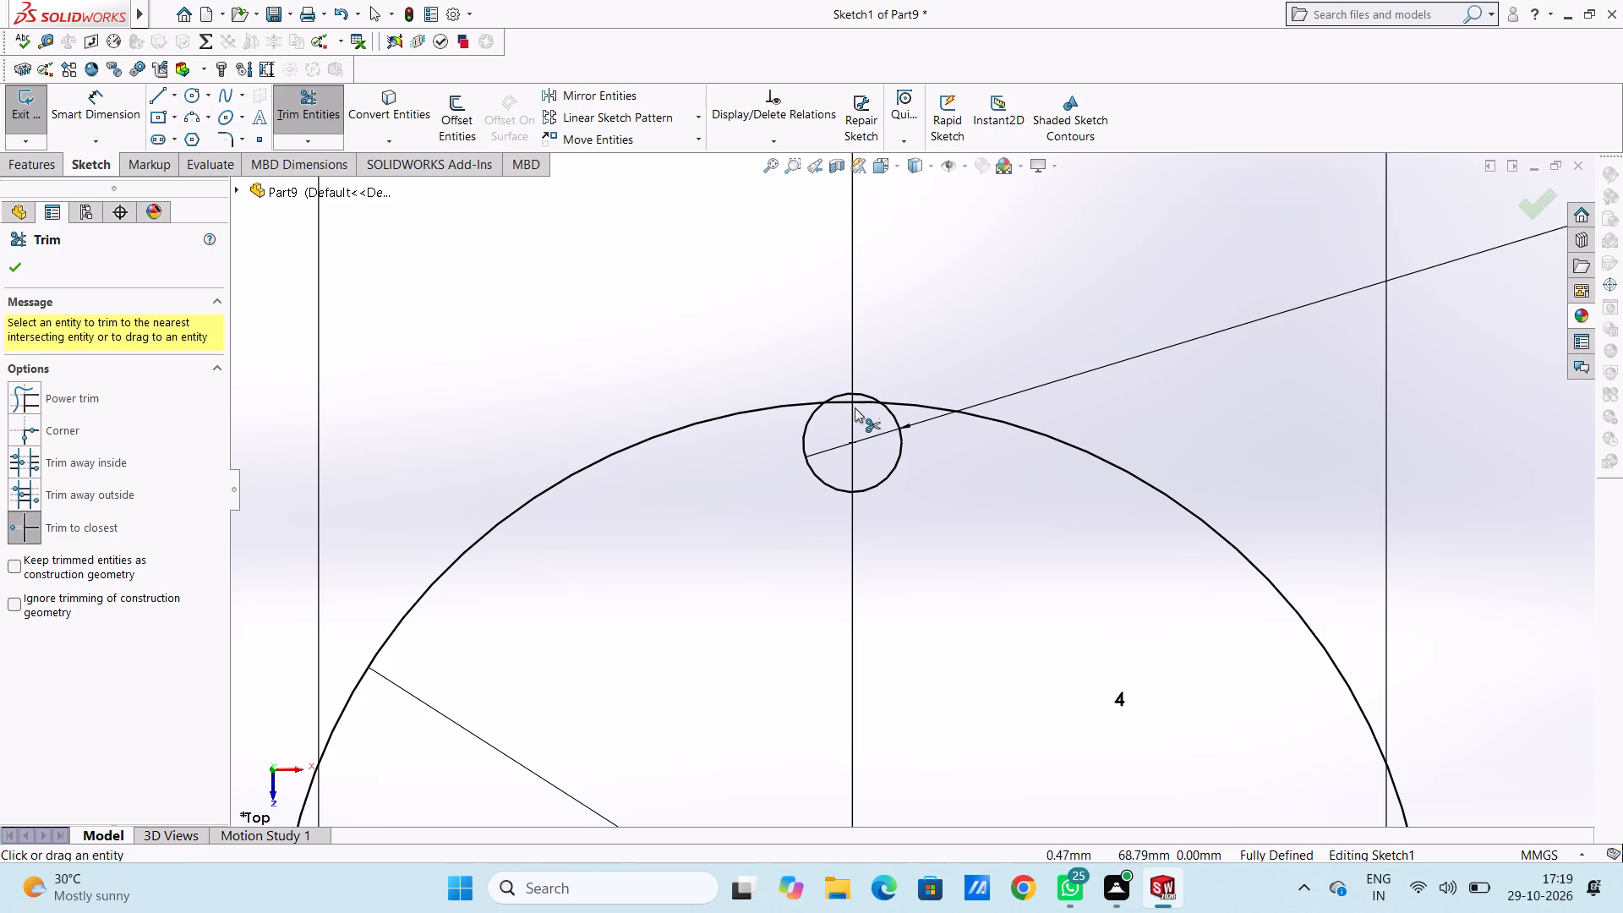
{"action": "left_click", "coordinate": [854, 404]}
{"action": "scroll", "coordinate": [854, 404], "scroll_direction": "up", "scroll_amount": 5}
{"action": "scroll", "coordinate": [953, 571], "scroll_direction": "up", "scroll_amount": 4}
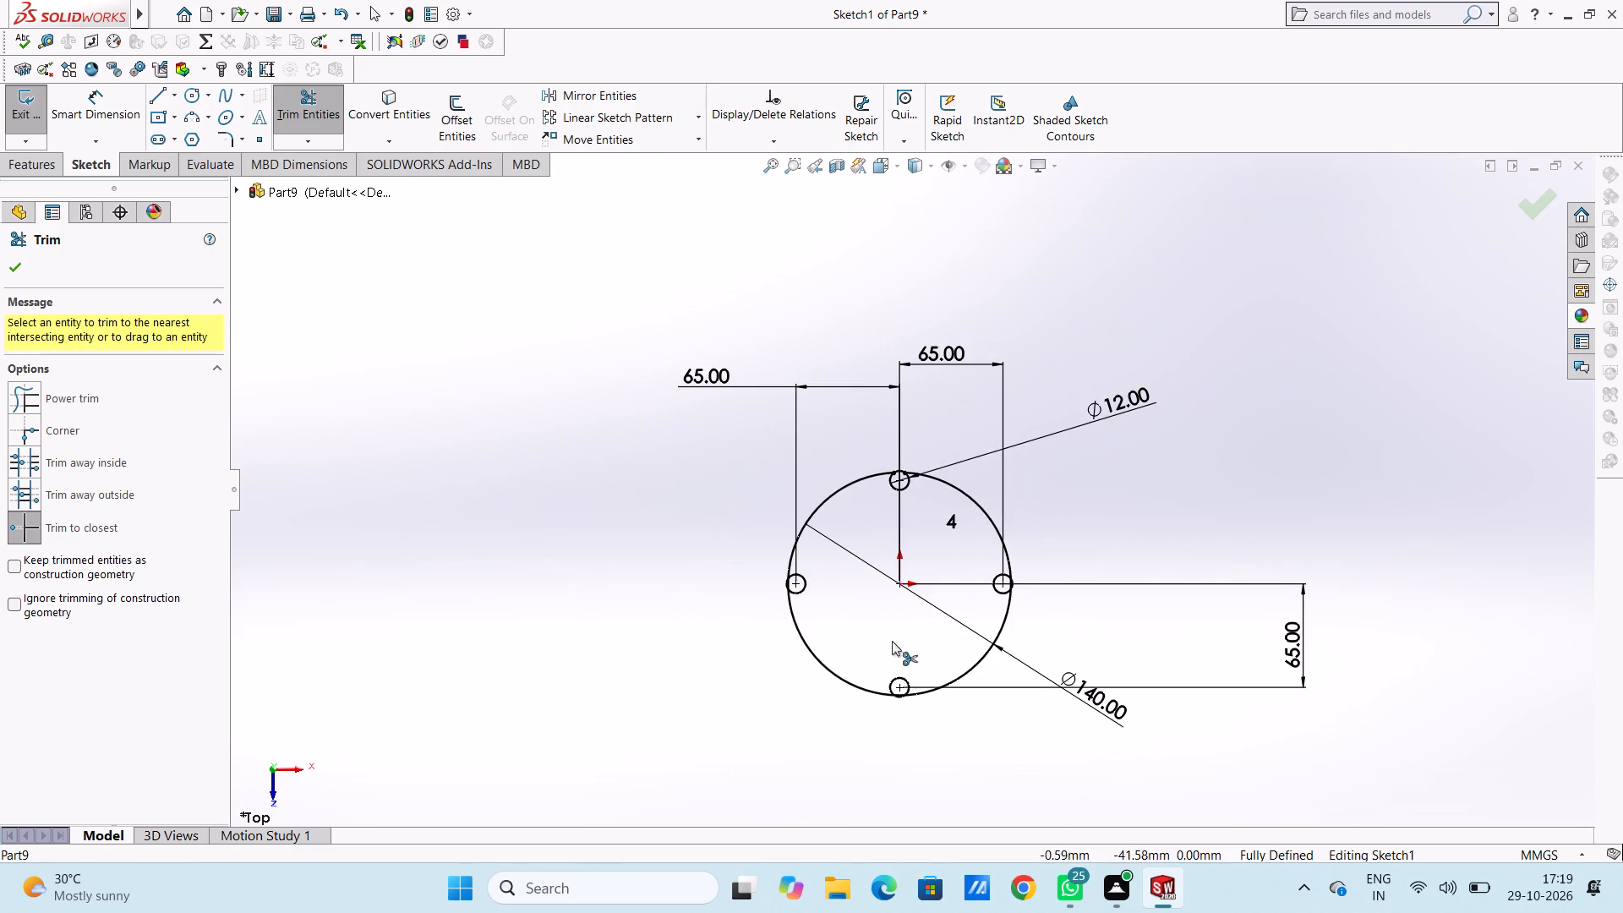
{"action": "scroll", "coordinate": [890, 638], "scroll_direction": "down", "scroll_amount": 6}
{"action": "scroll", "coordinate": [669, 457], "scroll_direction": "down", "scroll_amount": 5}
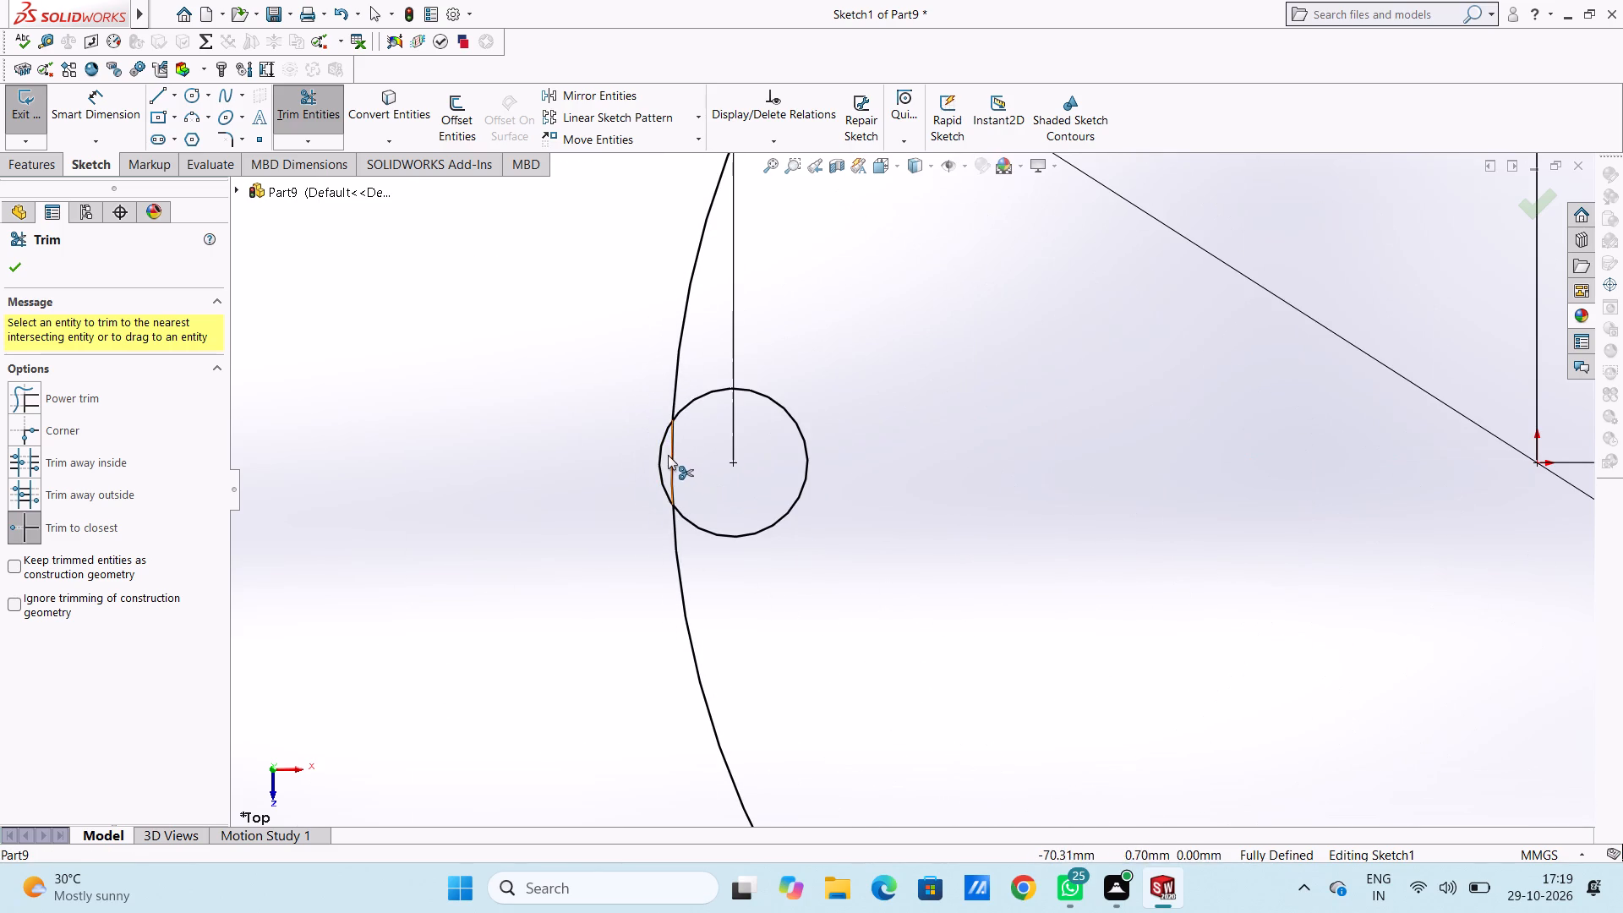
{"action": "left_click", "coordinate": [668, 455]}
Trim away the 140 mm circle's arcs inside the bottom and right 12 mm circles, finishing the trim.
{"action": "scroll", "coordinate": [1123, 445], "scroll_direction": "up", "scroll_amount": 11}
{"action": "scroll", "coordinate": [1009, 670], "scroll_direction": "down", "scroll_amount": 5}
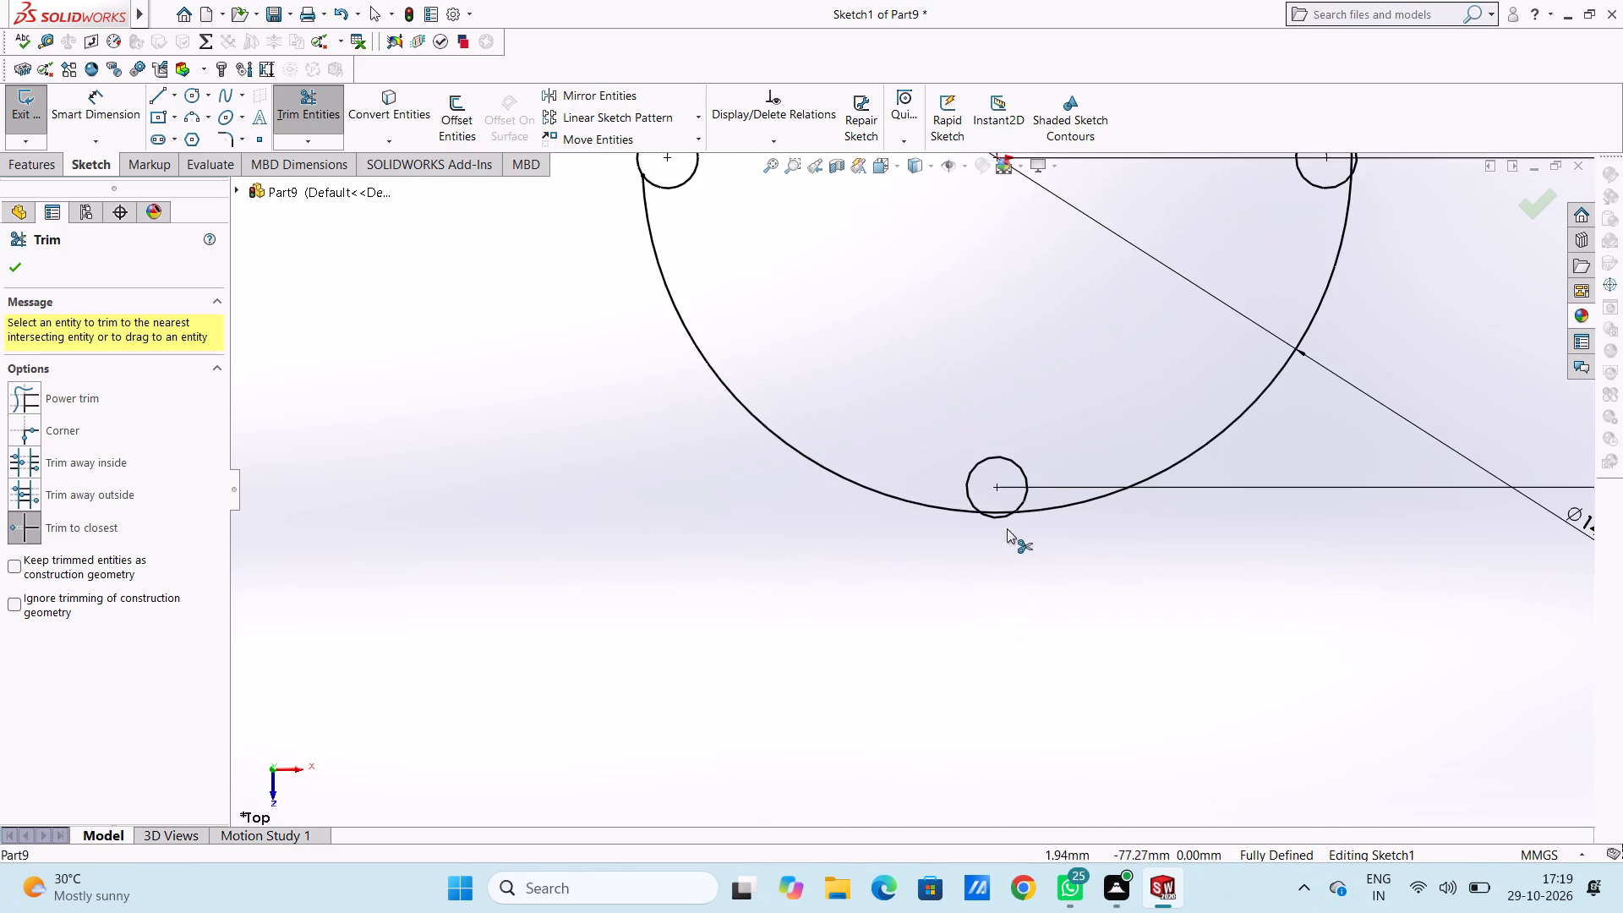
{"action": "scroll", "coordinate": [1008, 497], "scroll_direction": "down", "scroll_amount": 5}
{"action": "left_click", "coordinate": [966, 528]}
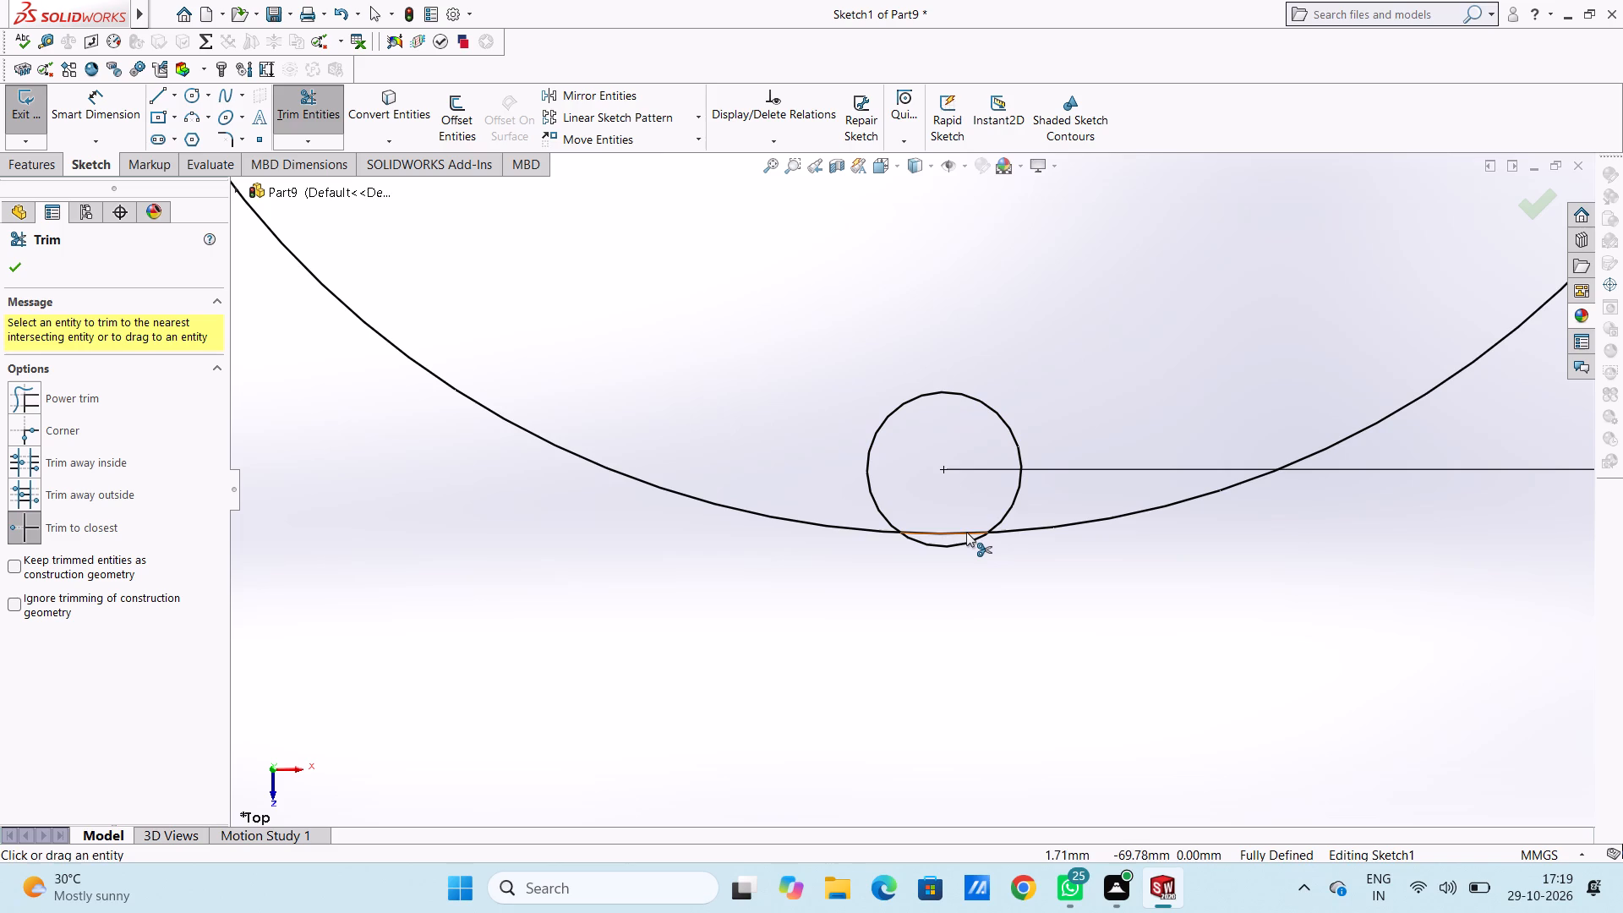
{"action": "left_click", "coordinate": [966, 532]}
{"action": "scroll", "coordinate": [966, 532], "scroll_direction": "up", "scroll_amount": 13}
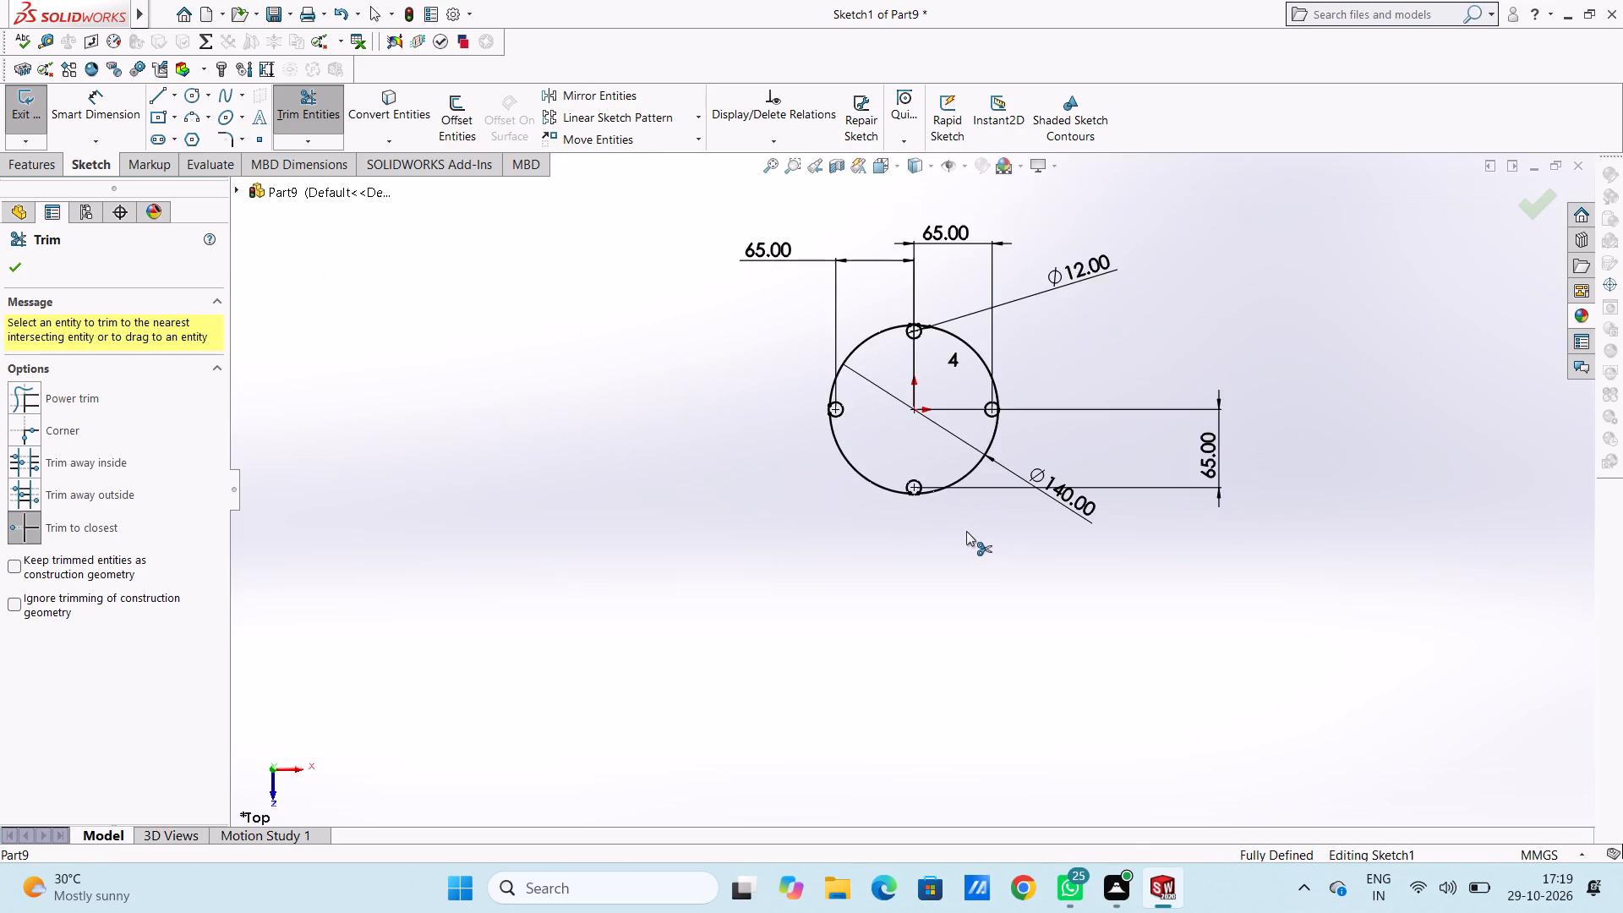
{"action": "scroll", "coordinate": [934, 382], "scroll_direction": "down", "scroll_amount": 5}
{"action": "scroll", "coordinate": [1012, 476], "scroll_direction": "down", "scroll_amount": 8}
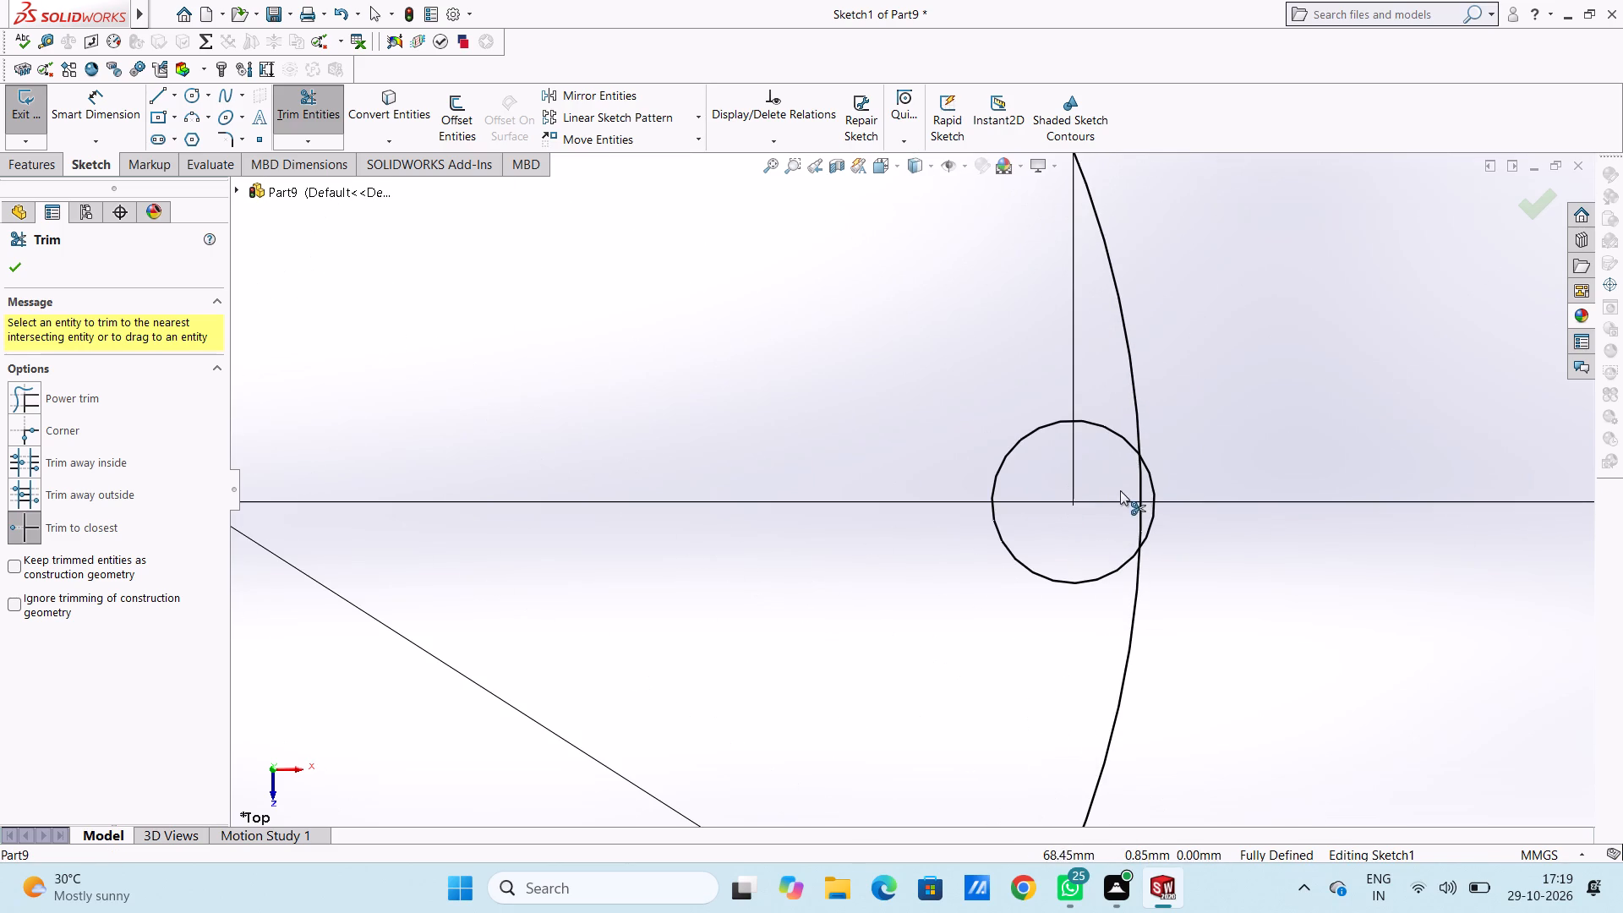
{"action": "left_click", "coordinate": [1139, 500]}
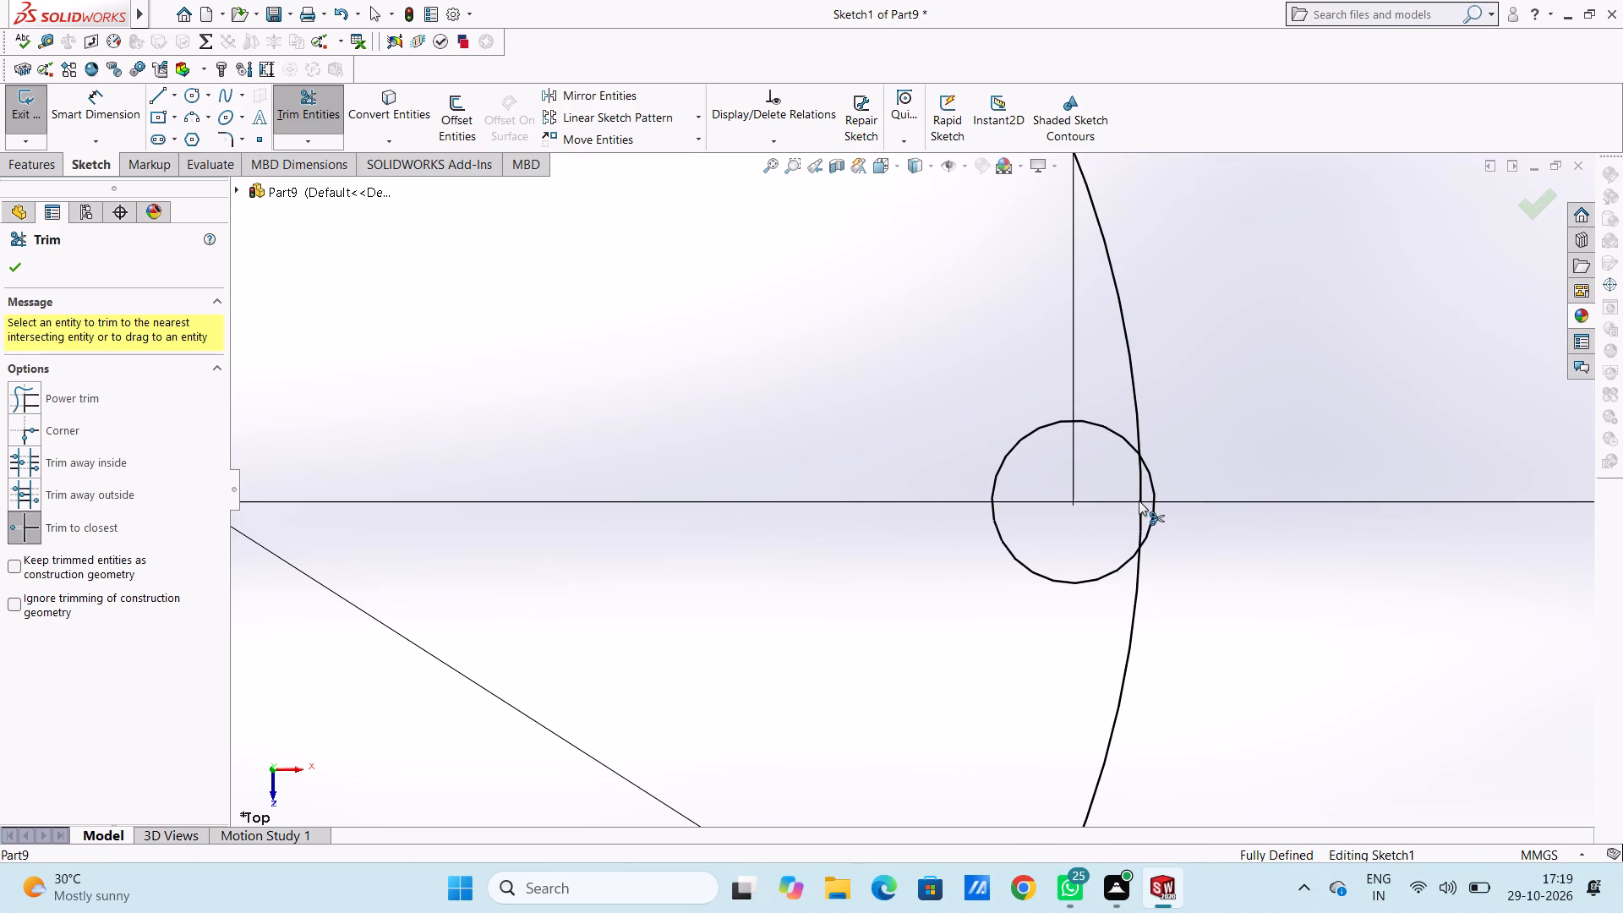
{"action": "scroll", "coordinate": [1080, 451], "scroll_direction": "up", "scroll_amount": 6}
{"action": "scroll", "coordinate": [994, 435], "scroll_direction": "up", "scroll_amount": 4}
{"action": "scroll", "coordinate": [670, 412], "scroll_direction": "down", "scroll_amount": 2}
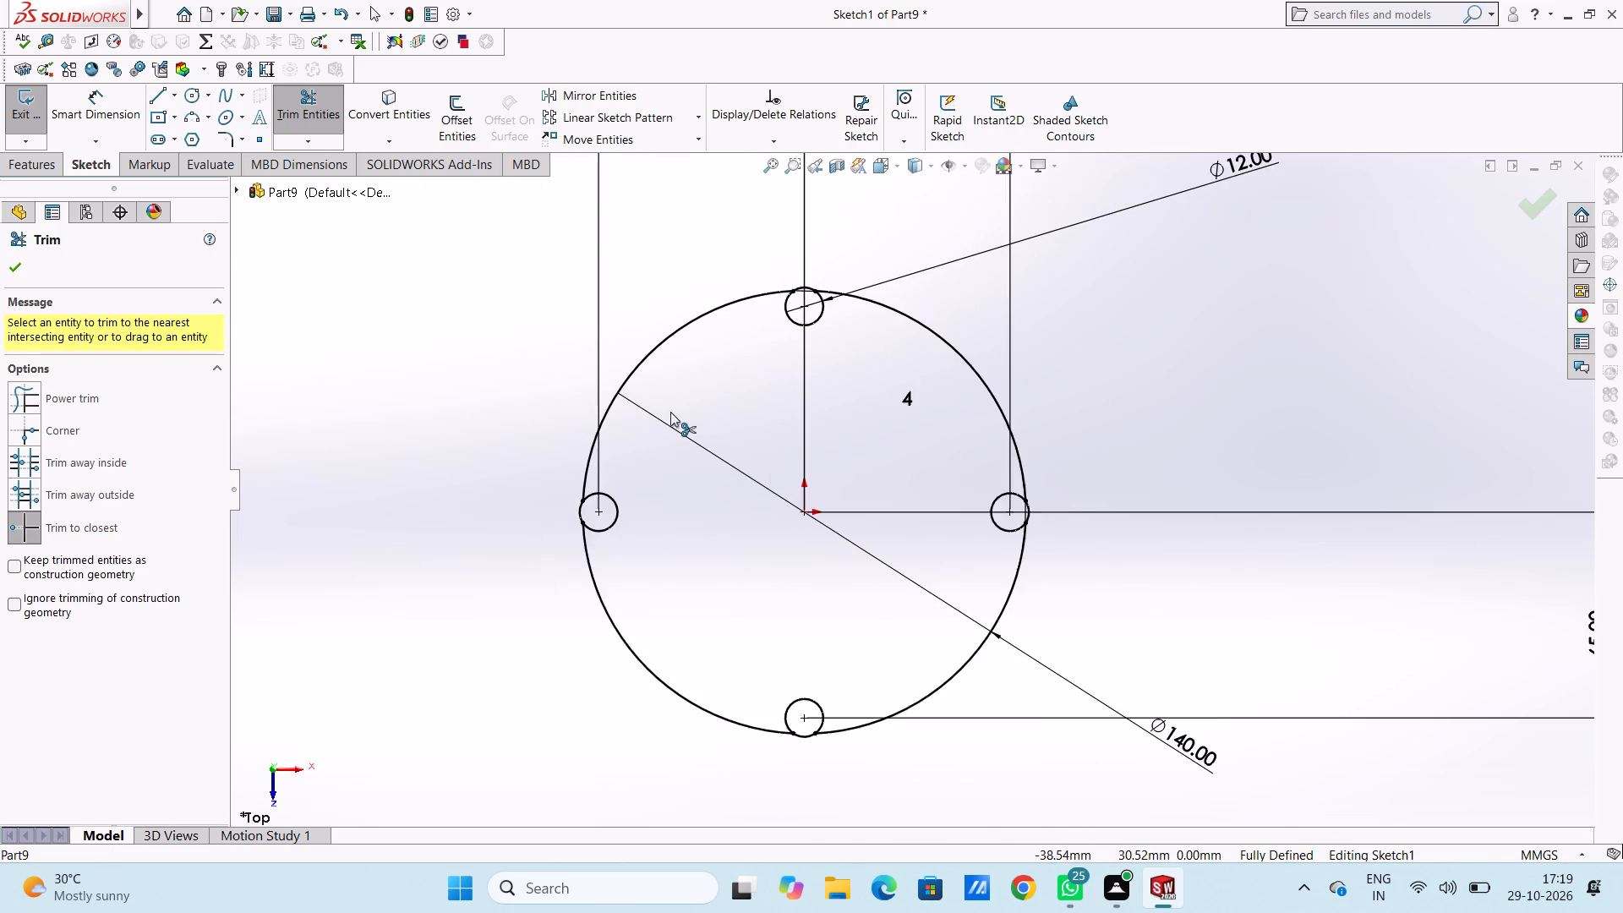
{"action": "left_click", "coordinate": [18, 267]}
{"action": "left_click", "coordinate": [415, 418]}
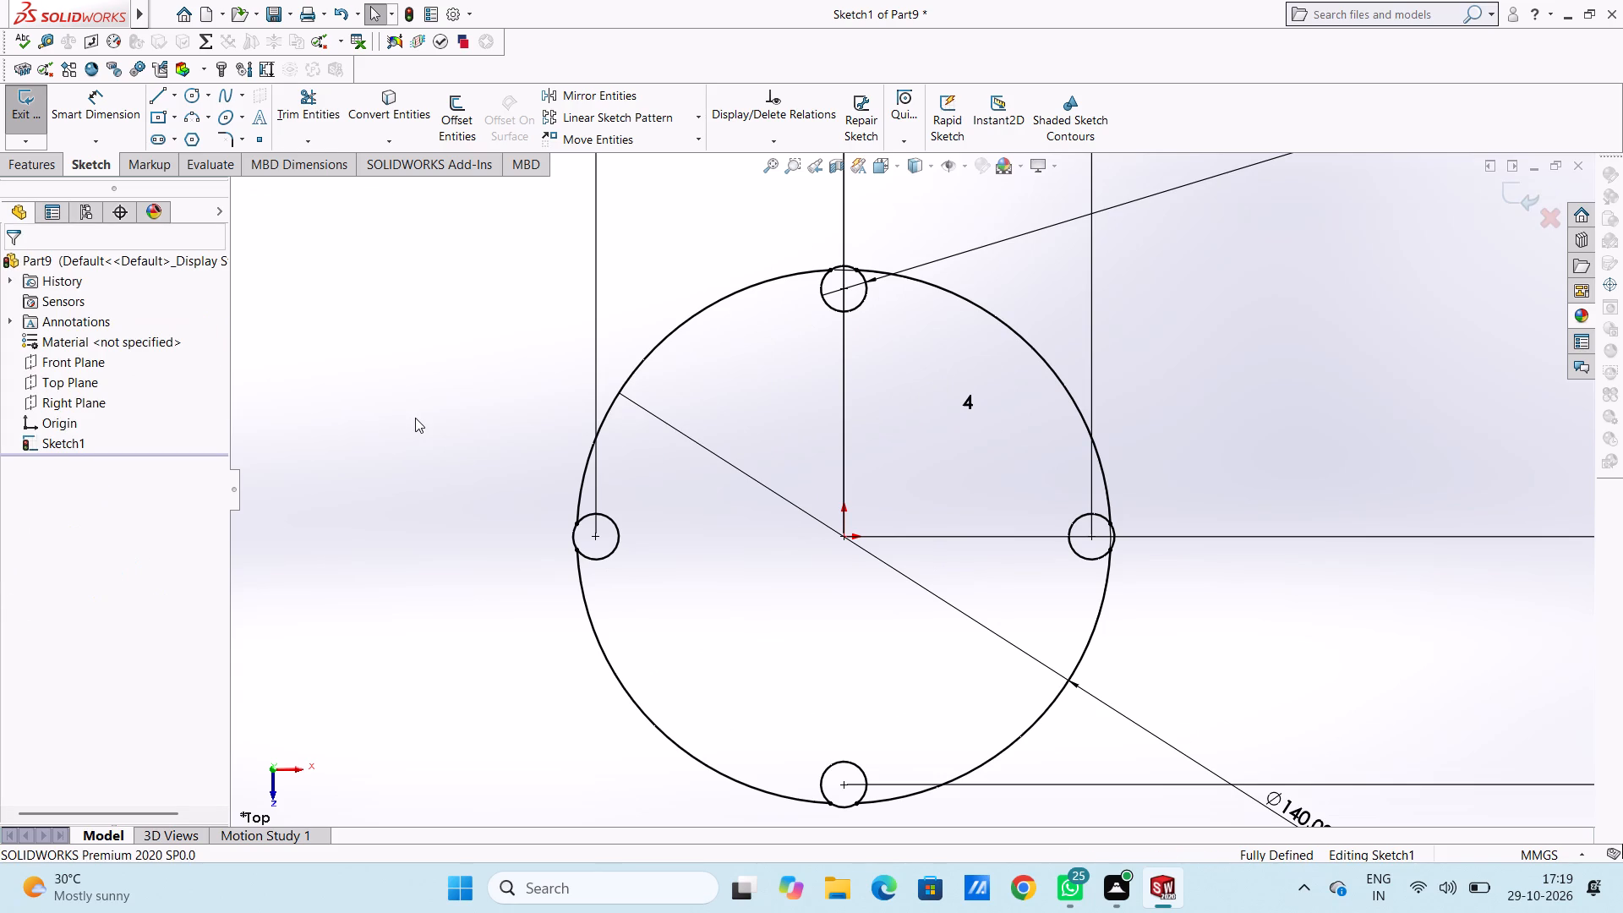
Start a 10 mm boss extrusion of the trimmed sketch with the main disc region as its contour.
{"action": "left_click", "coordinate": [40, 161]}
{"action": "left_click", "coordinate": [41, 116]}
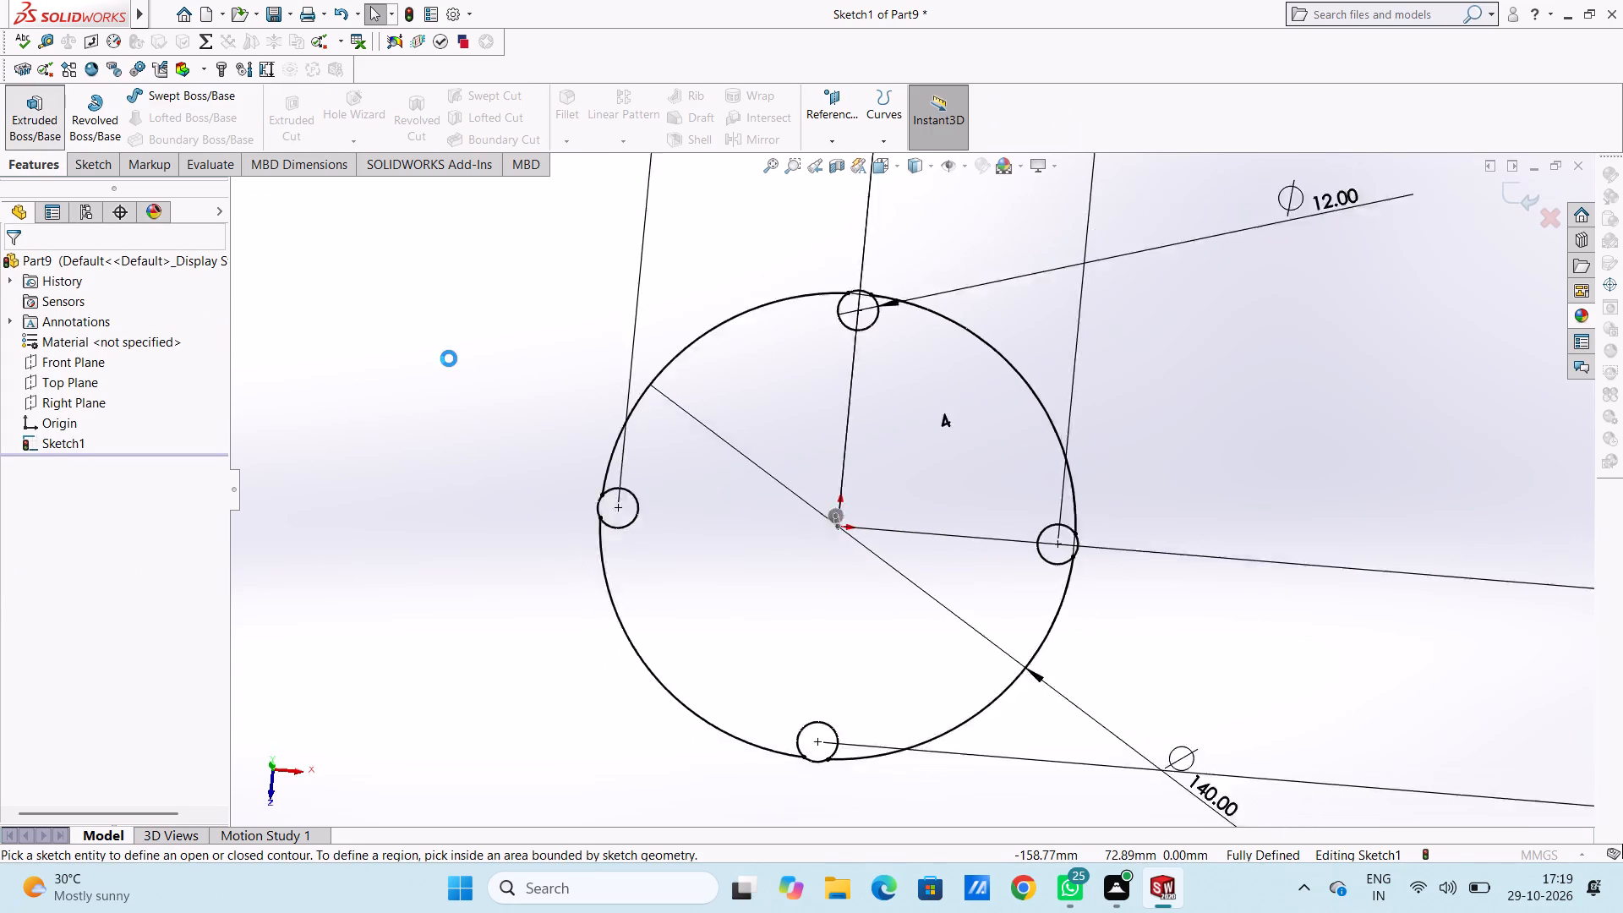
{"action": "left_click", "coordinate": [763, 495]}
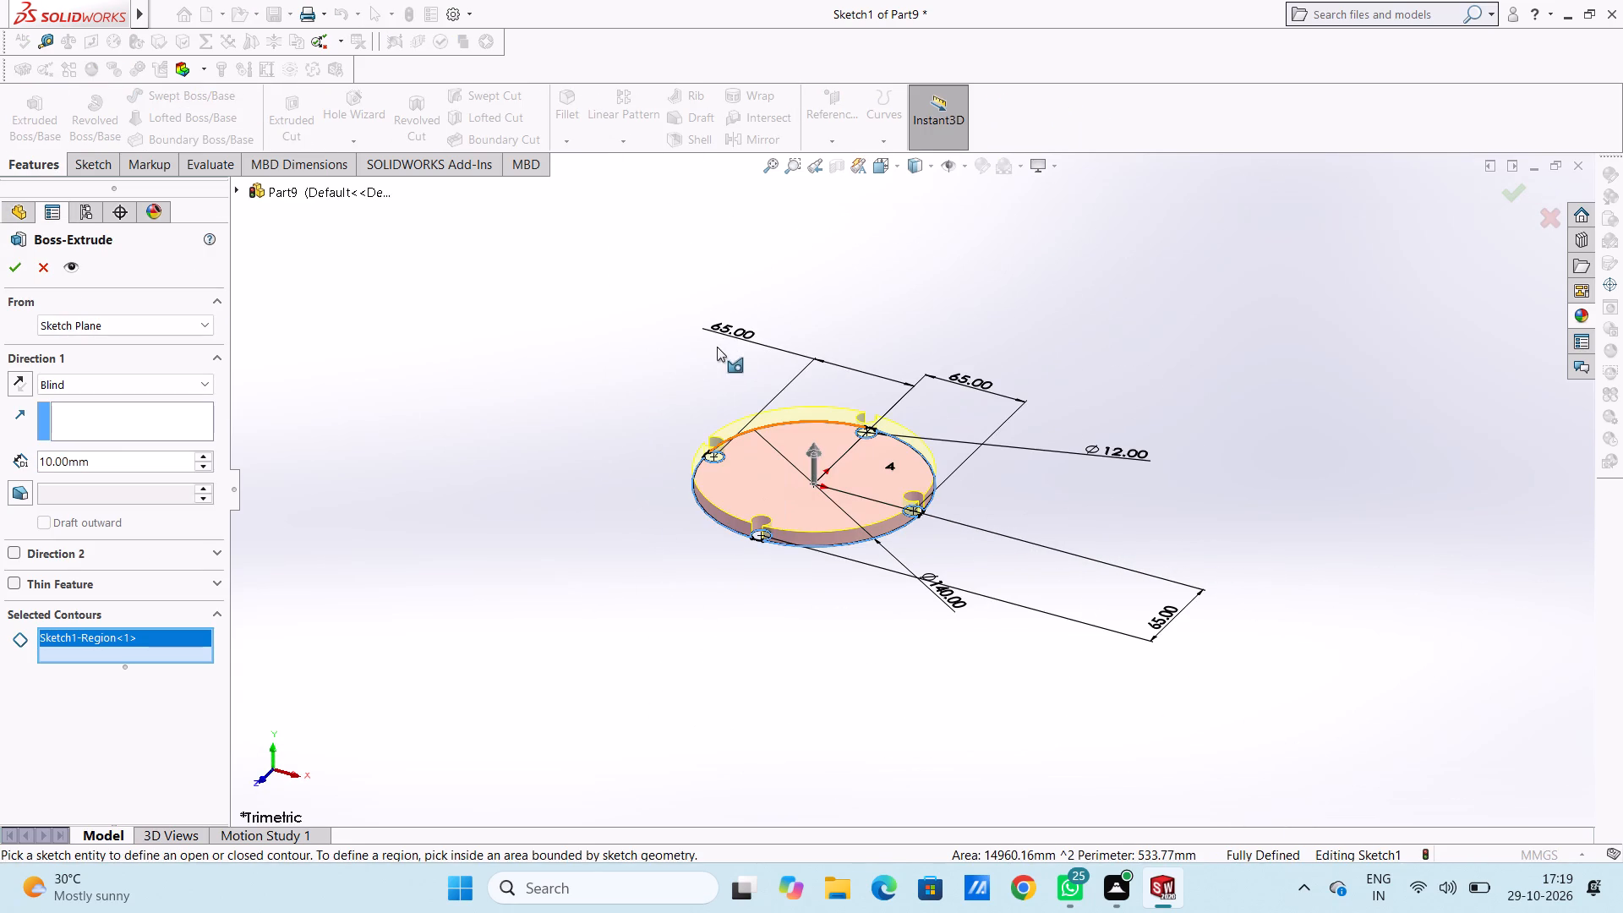
Add the four complete 12 mm circle regions around the edge to the extrusion's selected contours.
{"action": "middle_click_drag", "start_coordinate": [720, 353], "coordinate": [743, 635]}
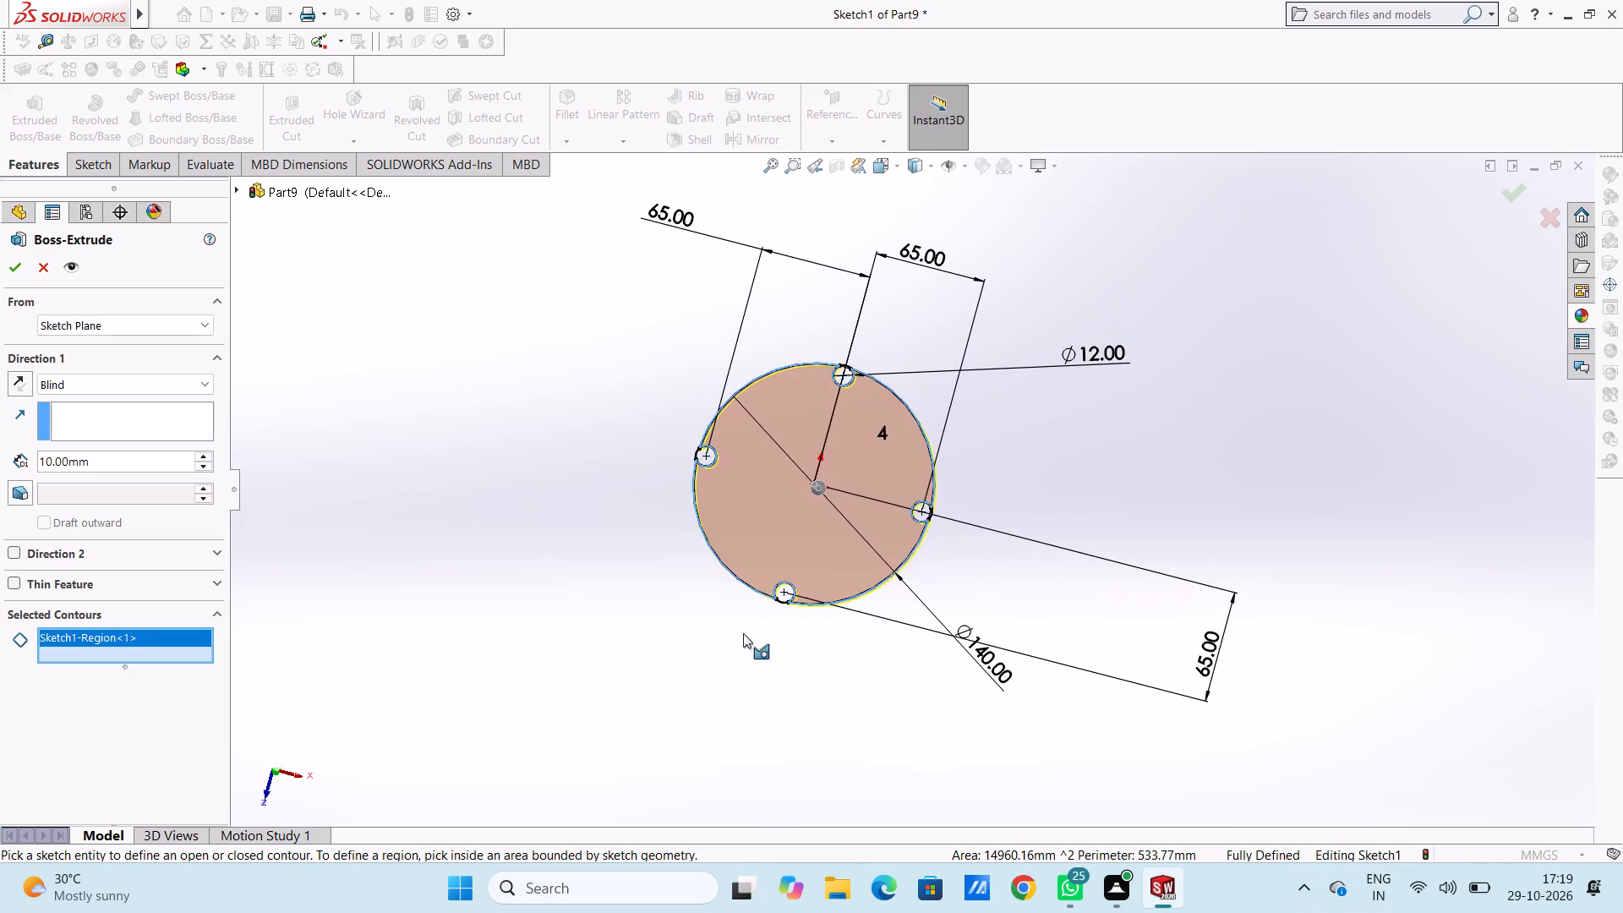
{"action": "scroll", "coordinate": [754, 533], "scroll_direction": "down", "scroll_amount": 5}
{"action": "scroll", "coordinate": [733, 324], "scroll_direction": "down", "scroll_amount": 6}
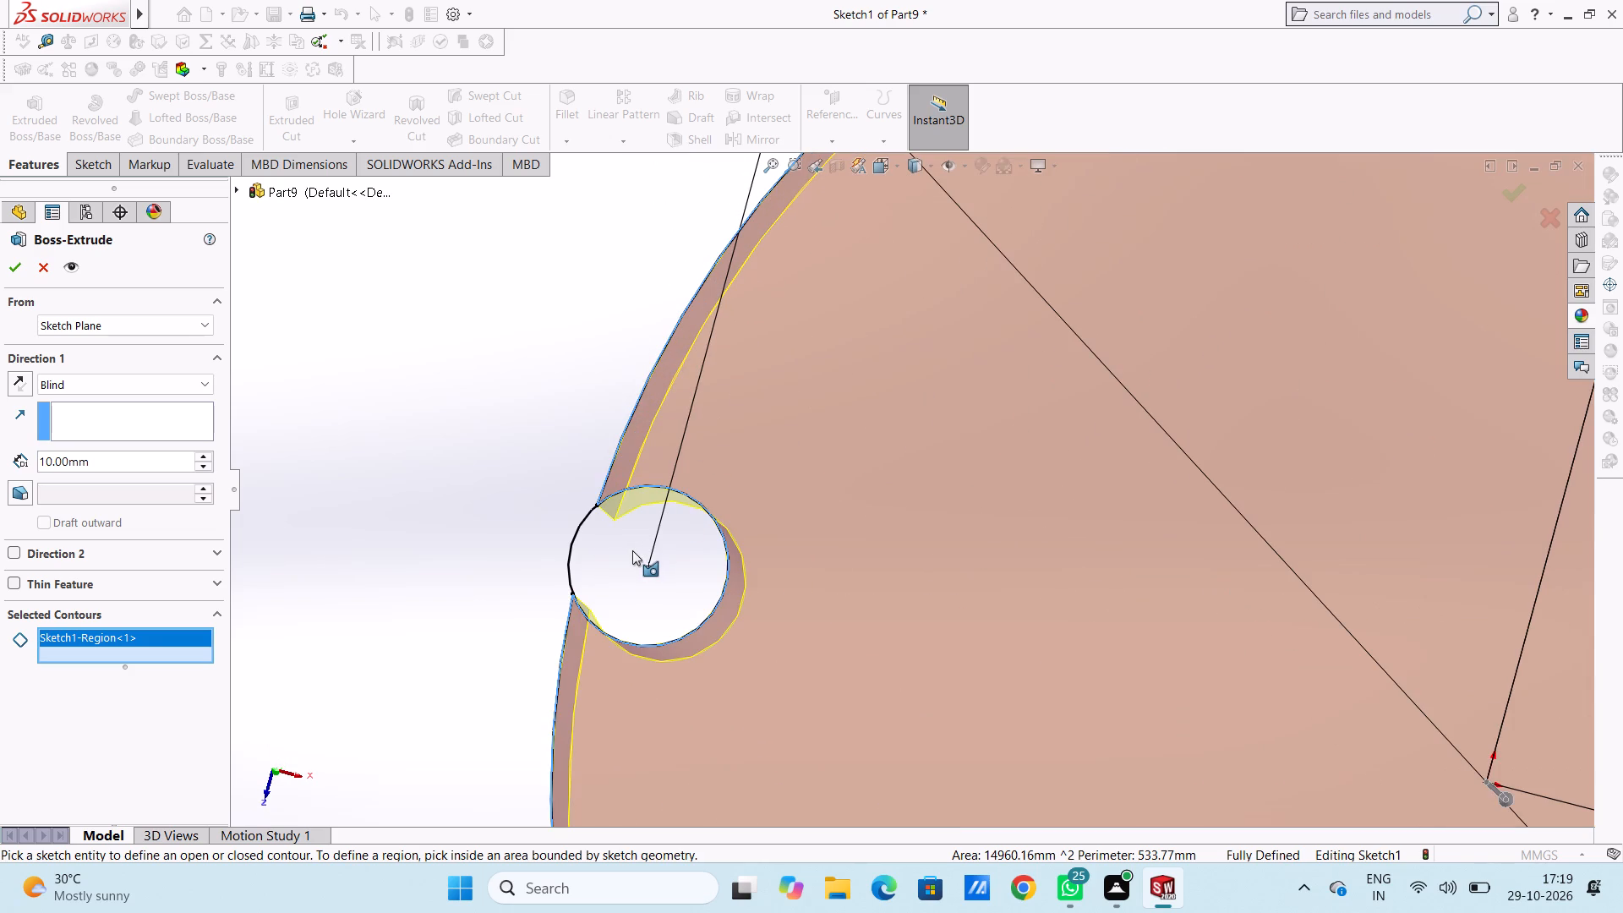
{"action": "scroll", "coordinate": [632, 550], "scroll_direction": "up", "scroll_amount": 5}
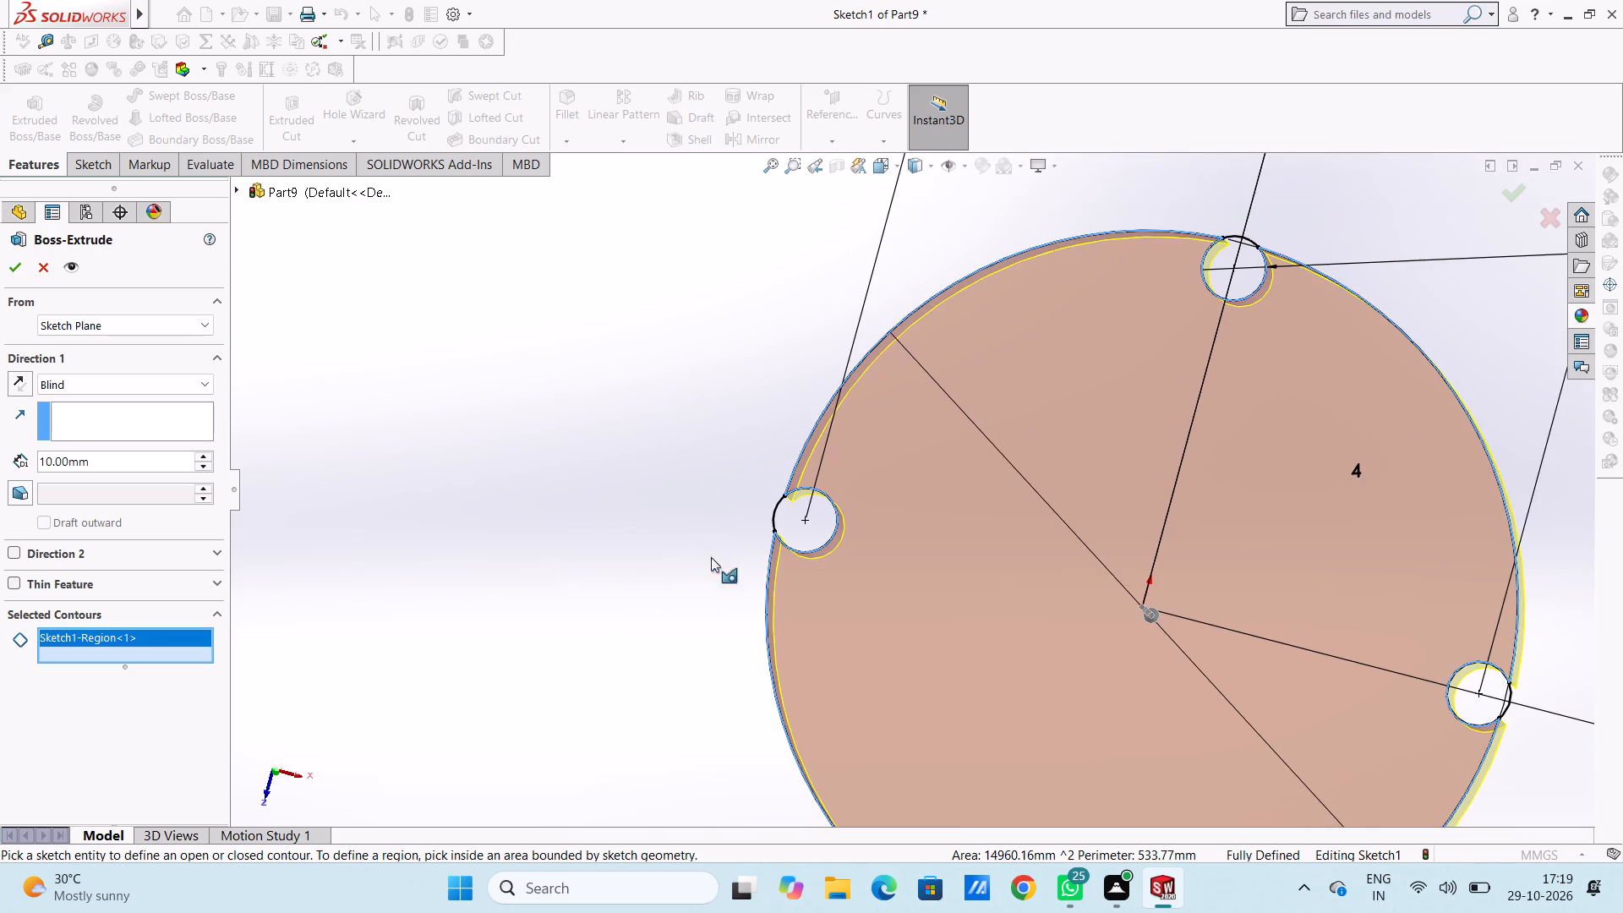
{"action": "middle_click_drag", "start_coordinate": [1164, 570], "coordinate": [1167, 501]}
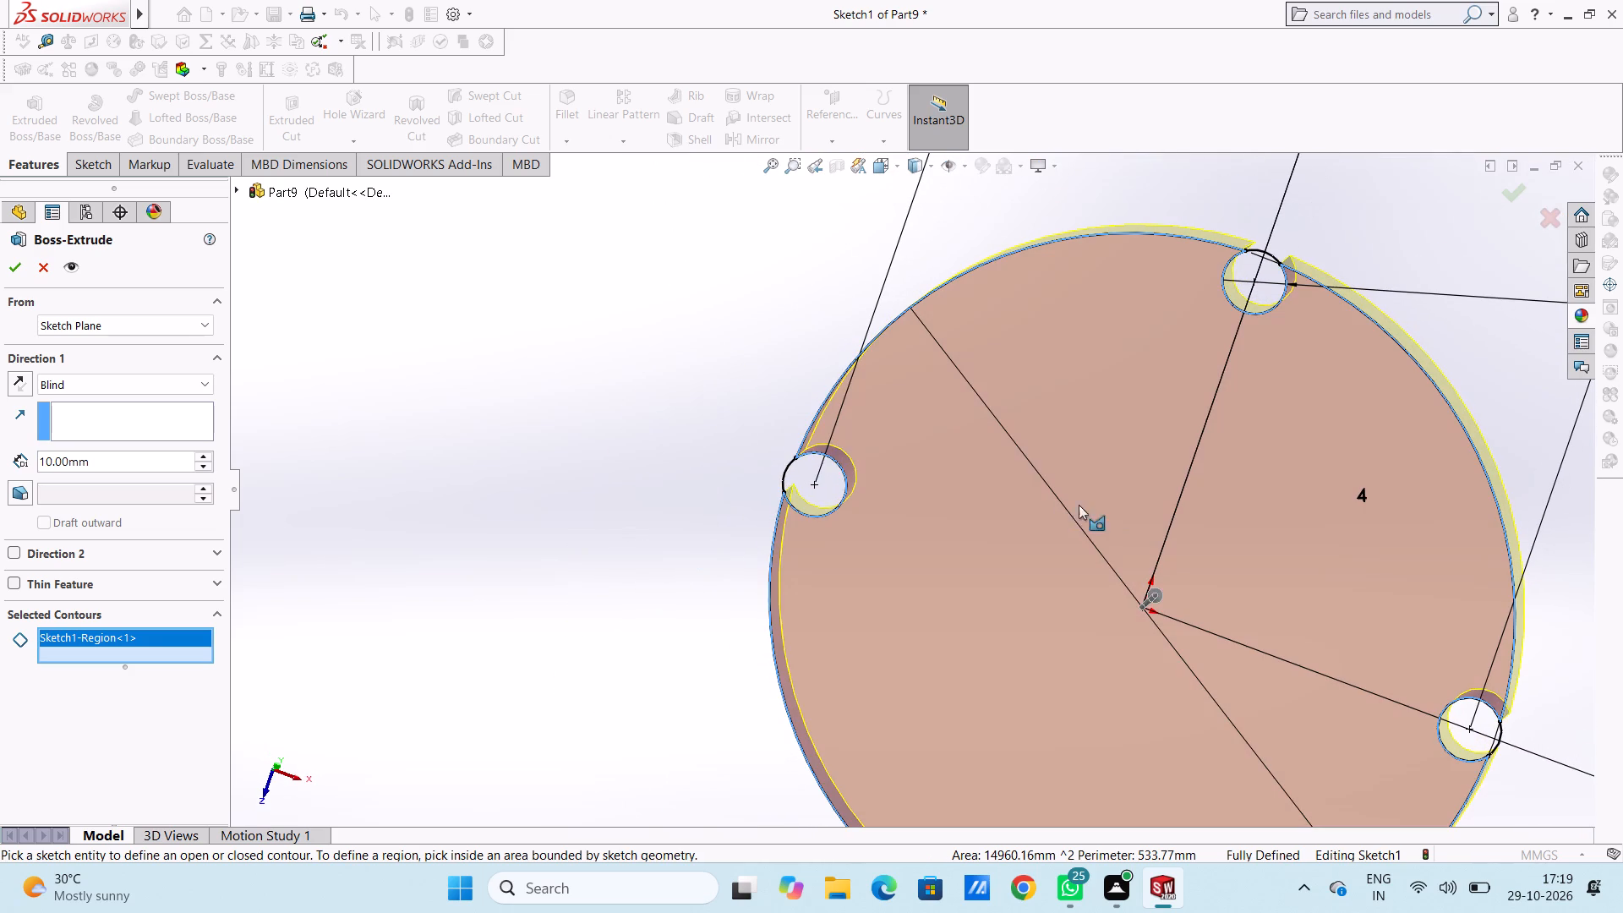
{"action": "left_click", "coordinate": [817, 474]}
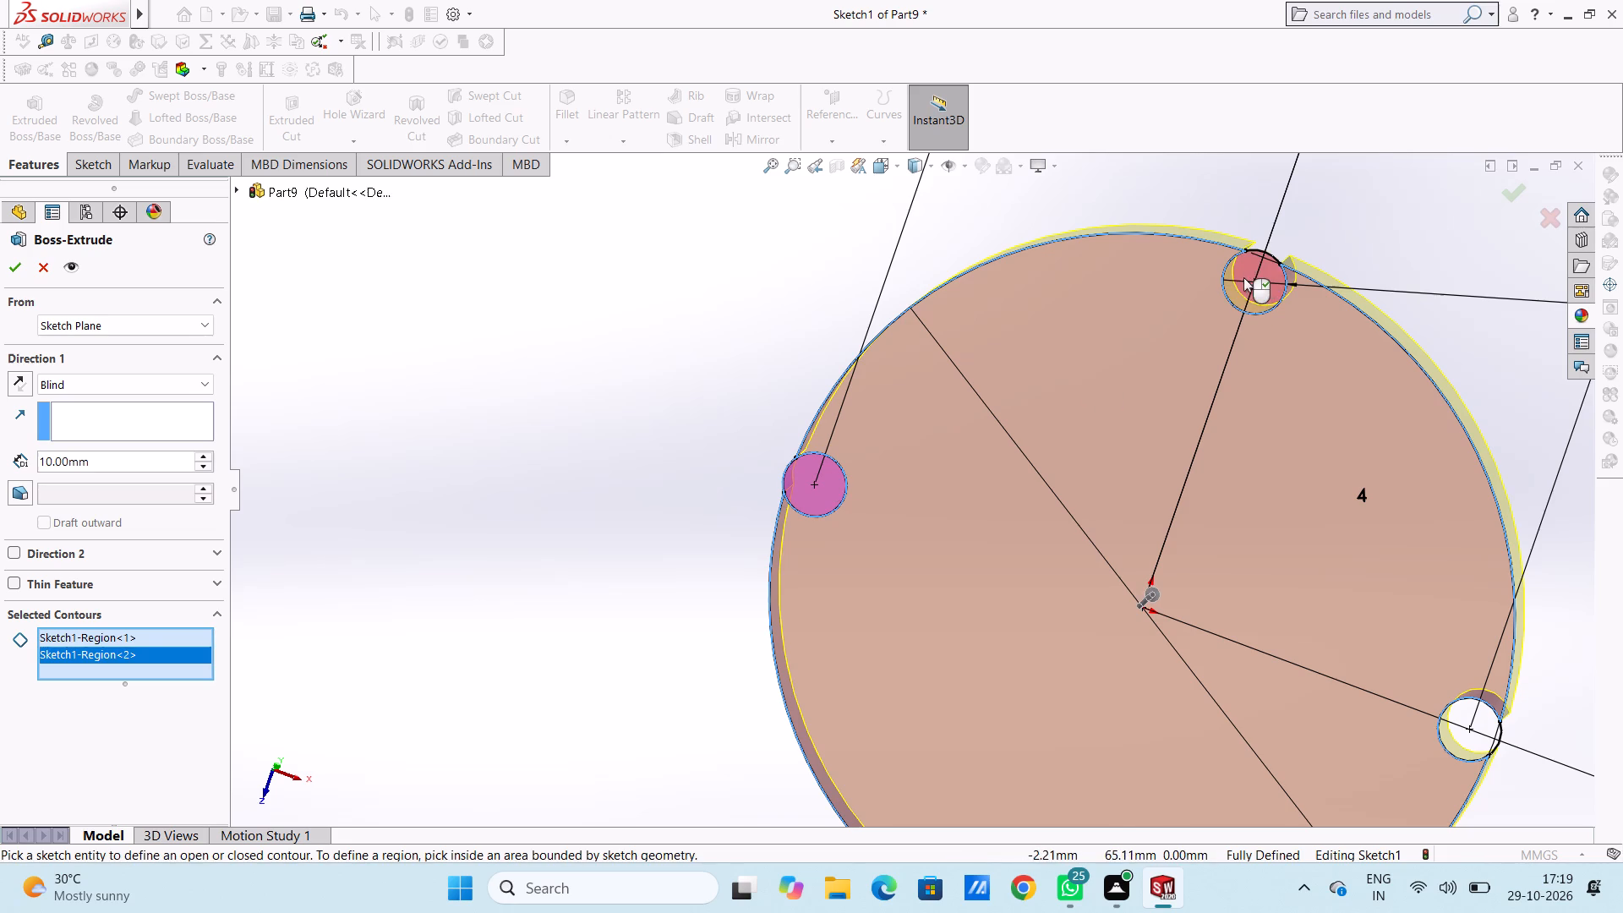
{"action": "left_click", "coordinate": [1243, 277]}
{"action": "left_click", "coordinate": [1473, 725]}
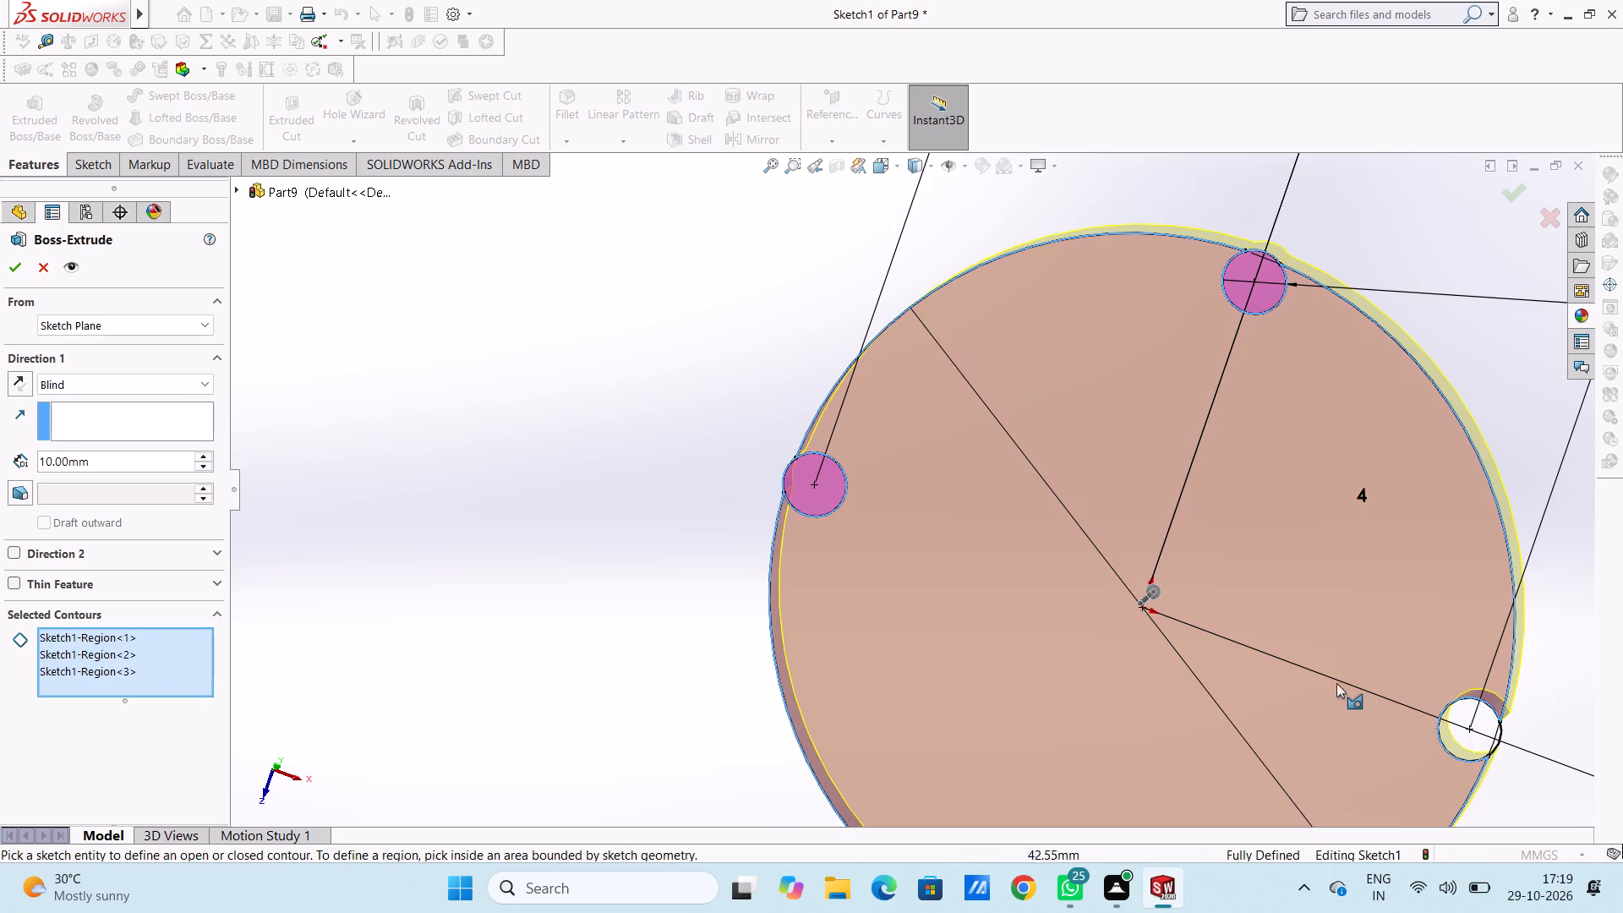
{"action": "middle_click_drag", "start_coordinate": [1314, 655], "coordinate": [1259, 306]}
{"action": "scroll", "coordinate": [1284, 477], "scroll_direction": "up", "scroll_amount": 1}
{"action": "middle_click_drag", "start_coordinate": [1093, 670], "coordinate": [1019, 434]}
{"action": "left_click", "coordinate": [819, 474]}
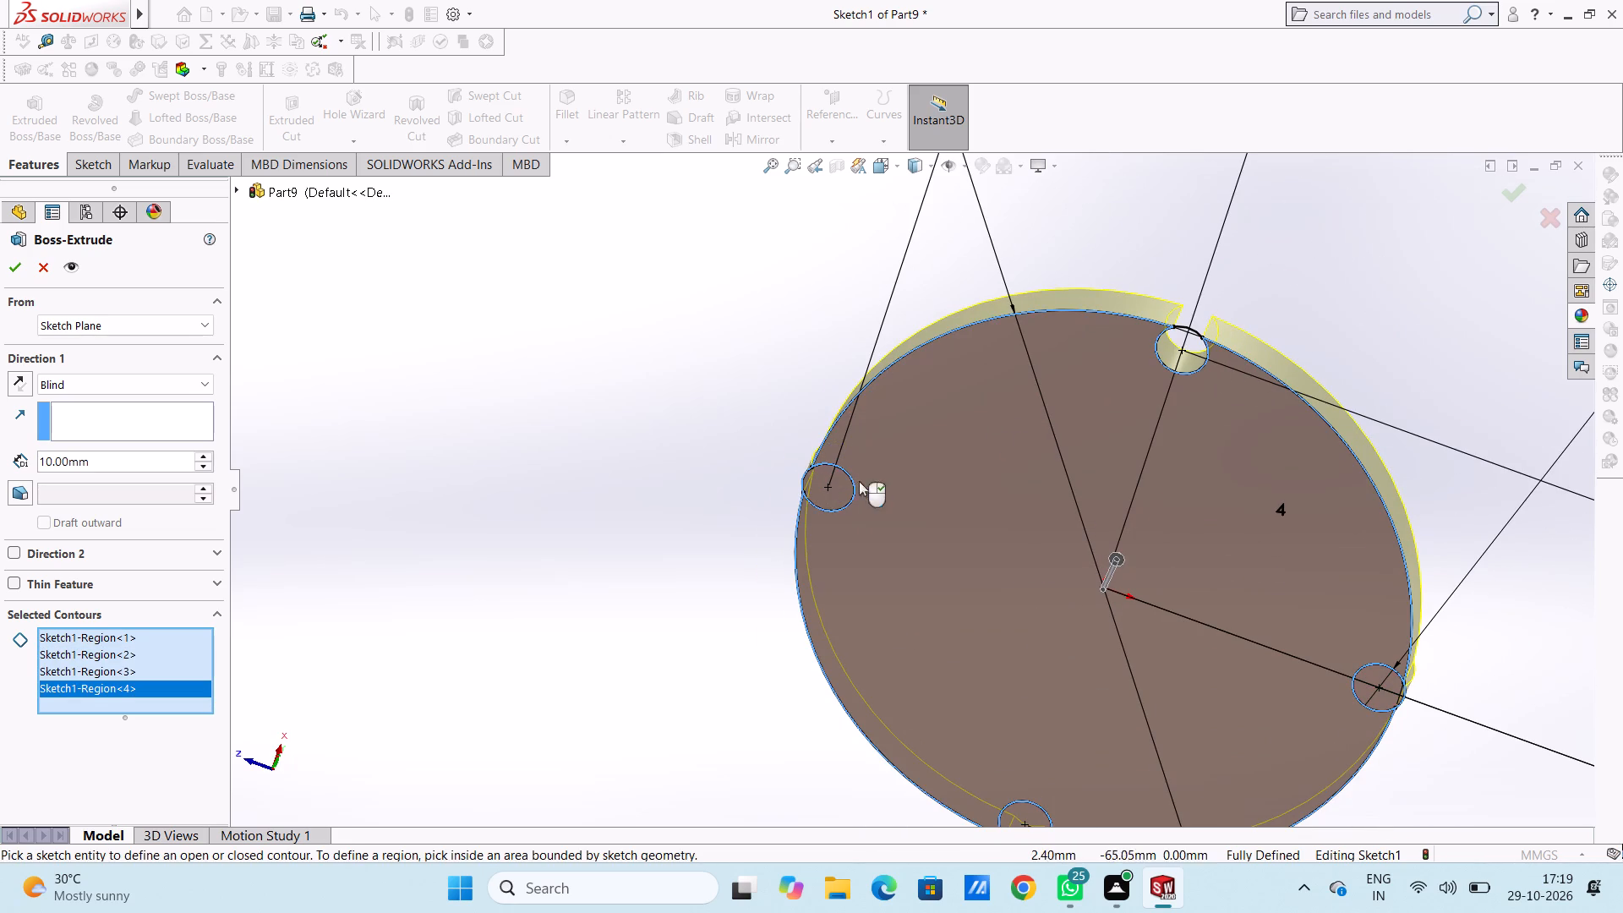
{"action": "left_click", "coordinate": [1194, 345]}
Examine the extrusion preview from several angles, including how the small circle regions meet the disc's edge.
{"action": "middle_click_drag", "start_coordinate": [1298, 277], "coordinate": [1210, 378]}
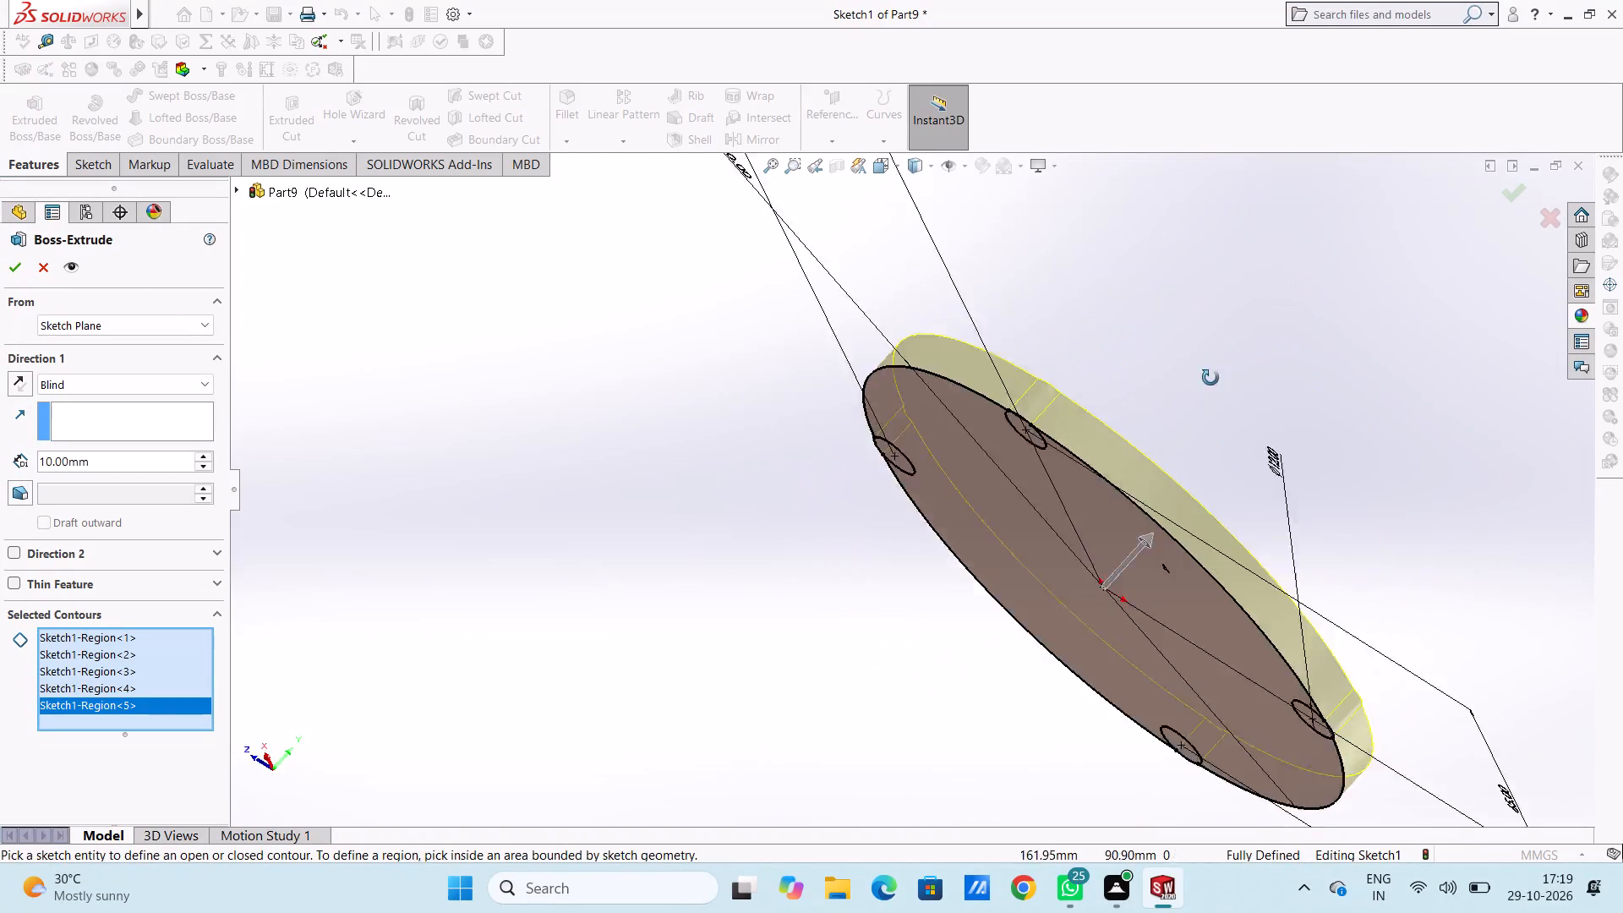
{"action": "middle_click_drag", "start_coordinate": [1210, 378], "coordinate": [1083, 480]}
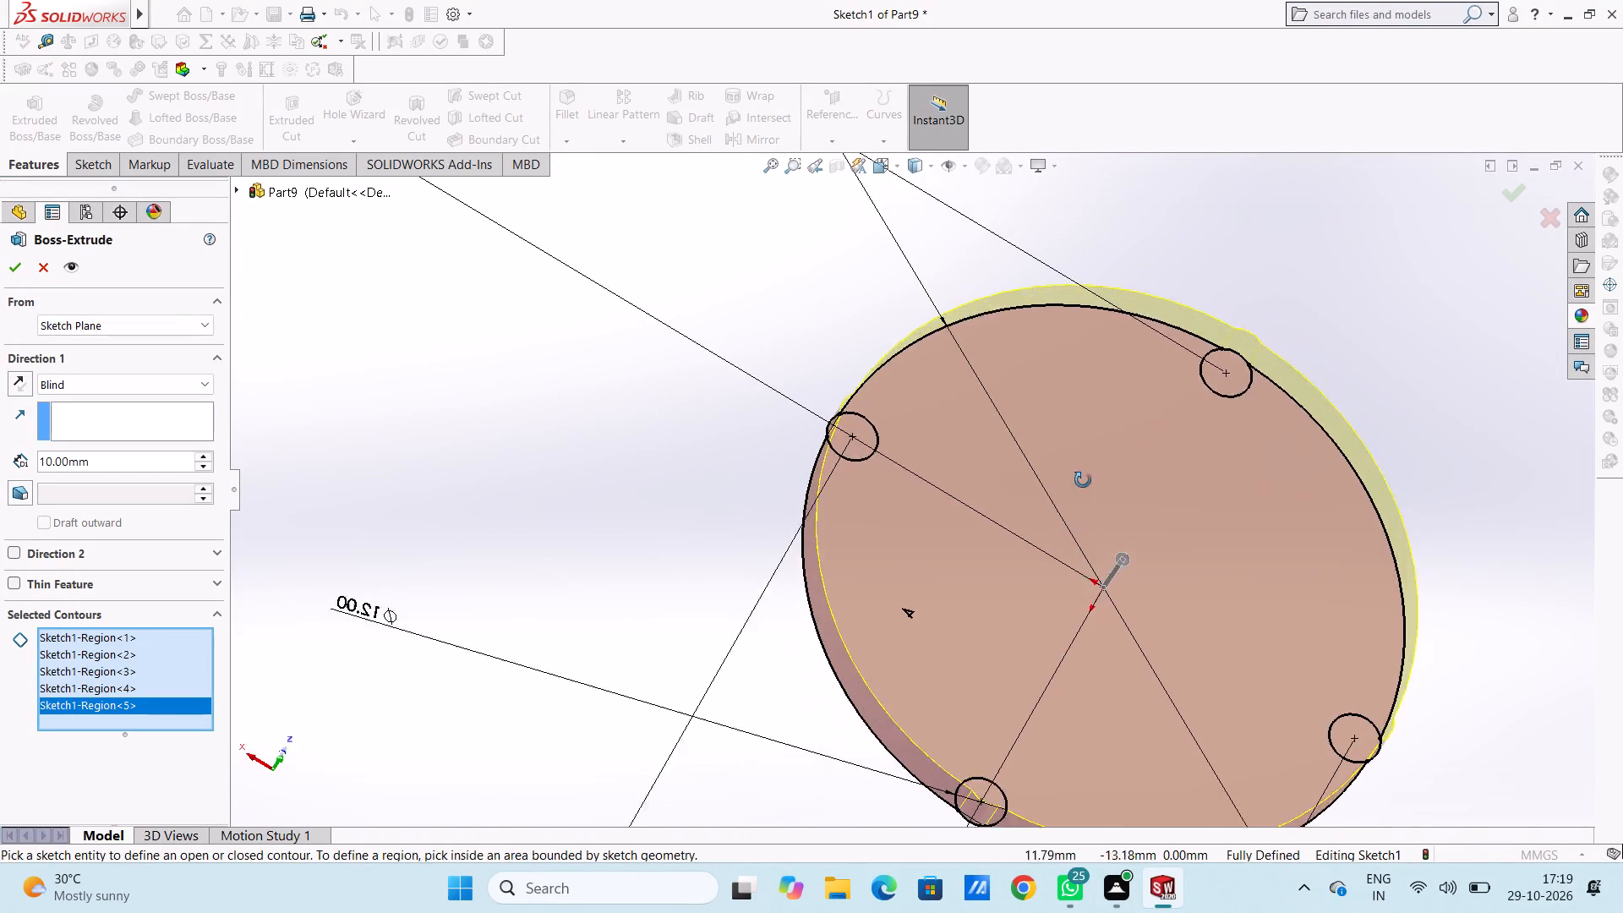
{"action": "middle_click_drag", "start_coordinate": [1083, 480], "coordinate": [1037, 521]}
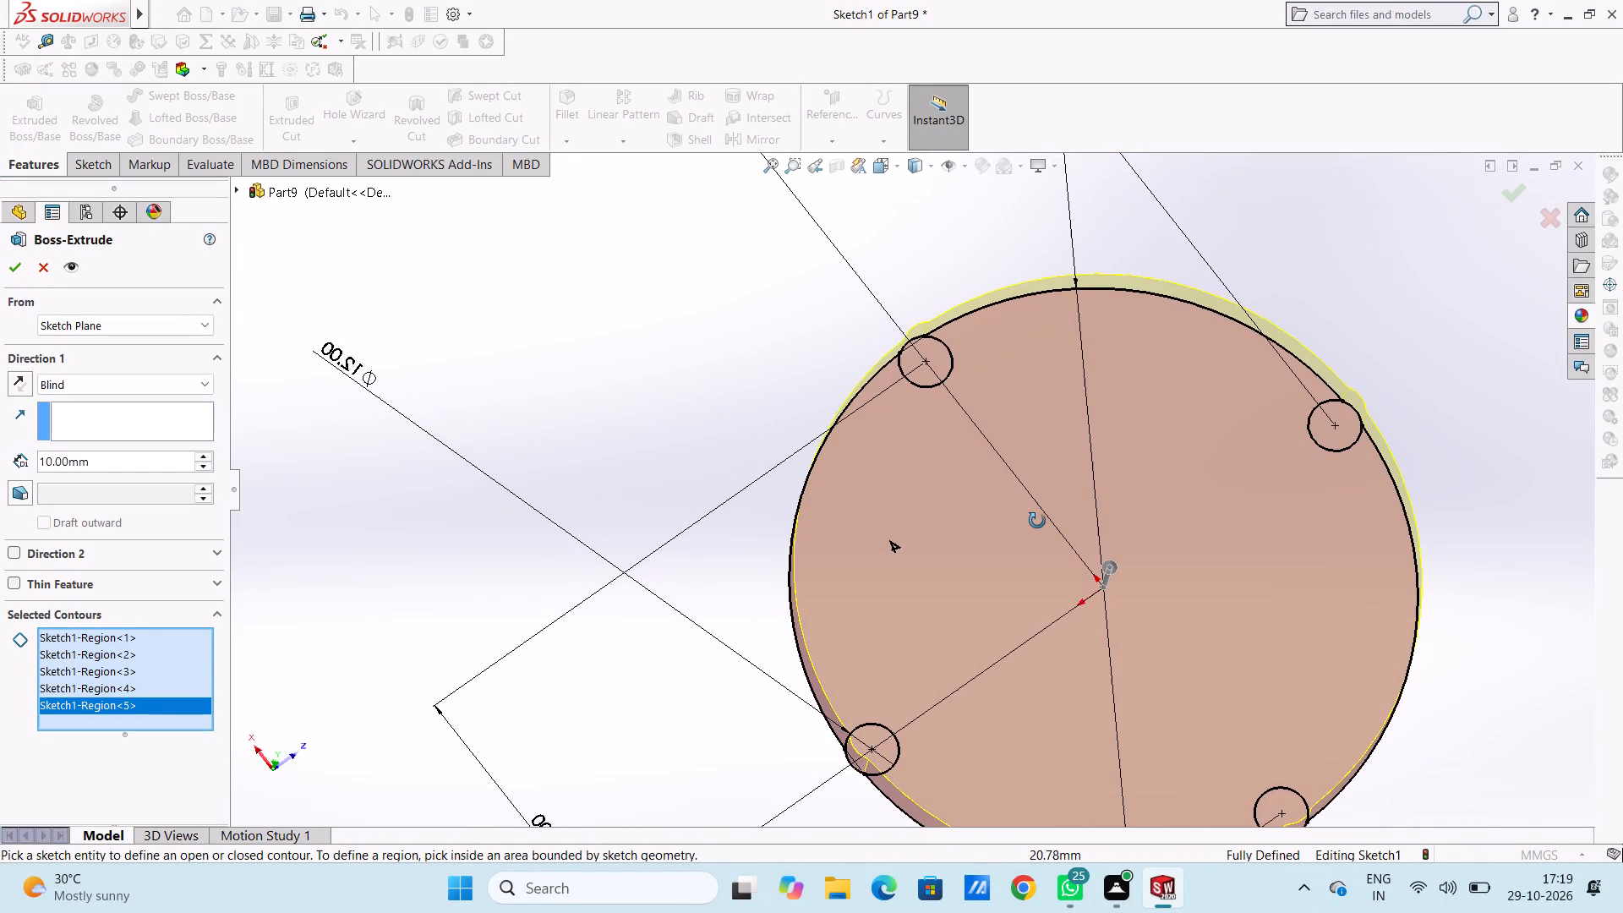
{"action": "middle_click_drag", "start_coordinate": [1037, 521], "coordinate": [1037, 522]}
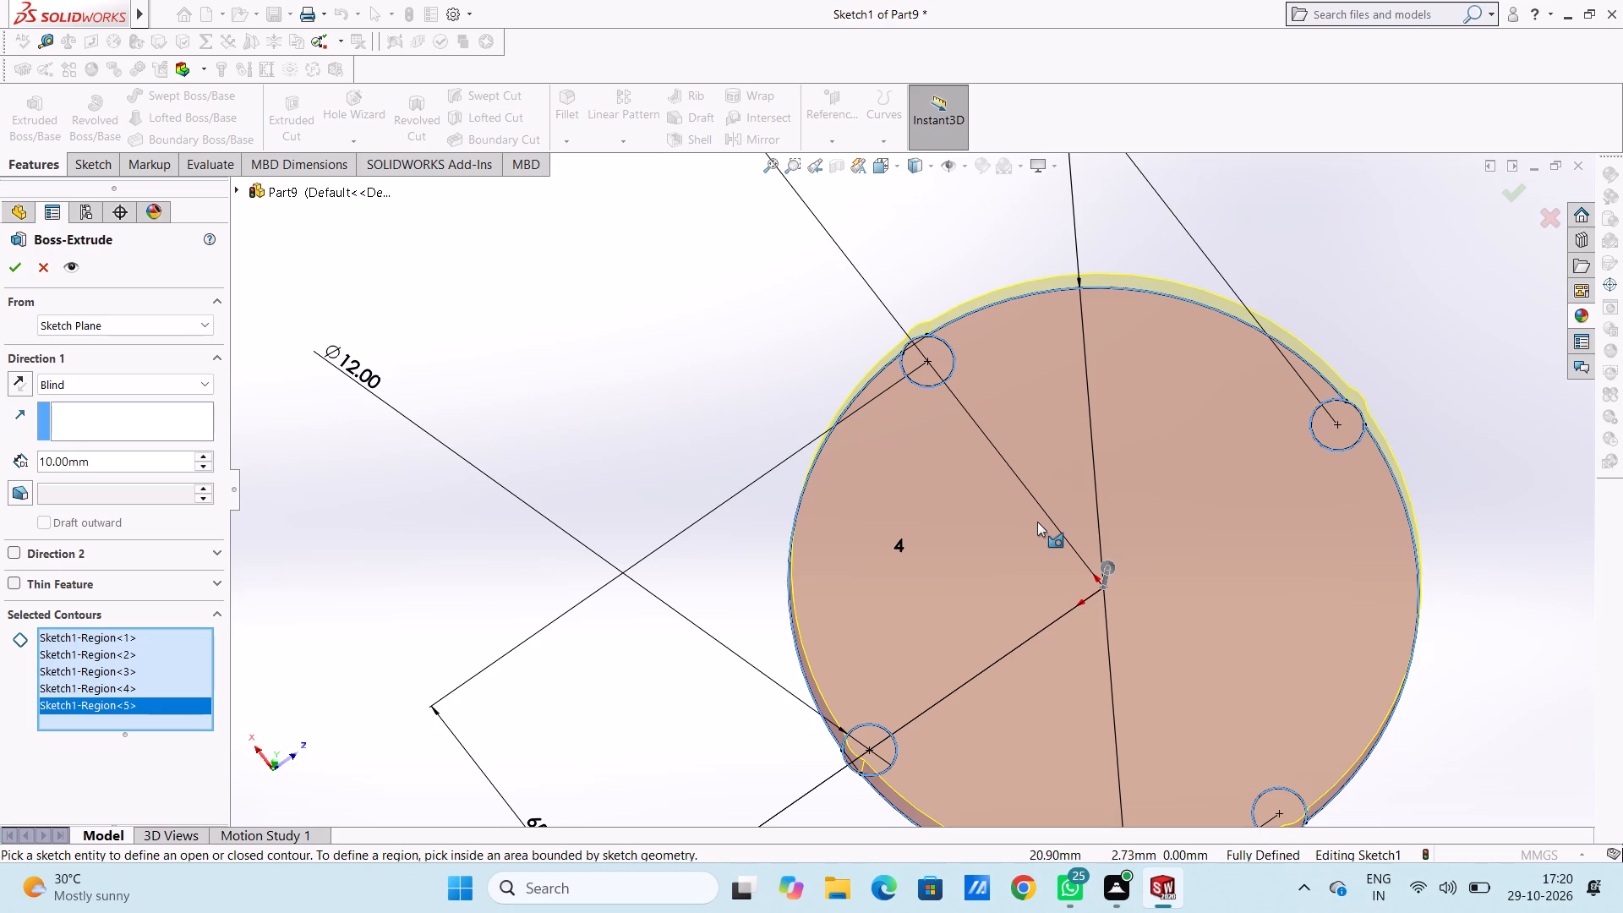
{"action": "middle_click_drag", "start_coordinate": [1037, 522], "coordinate": [1041, 523]}
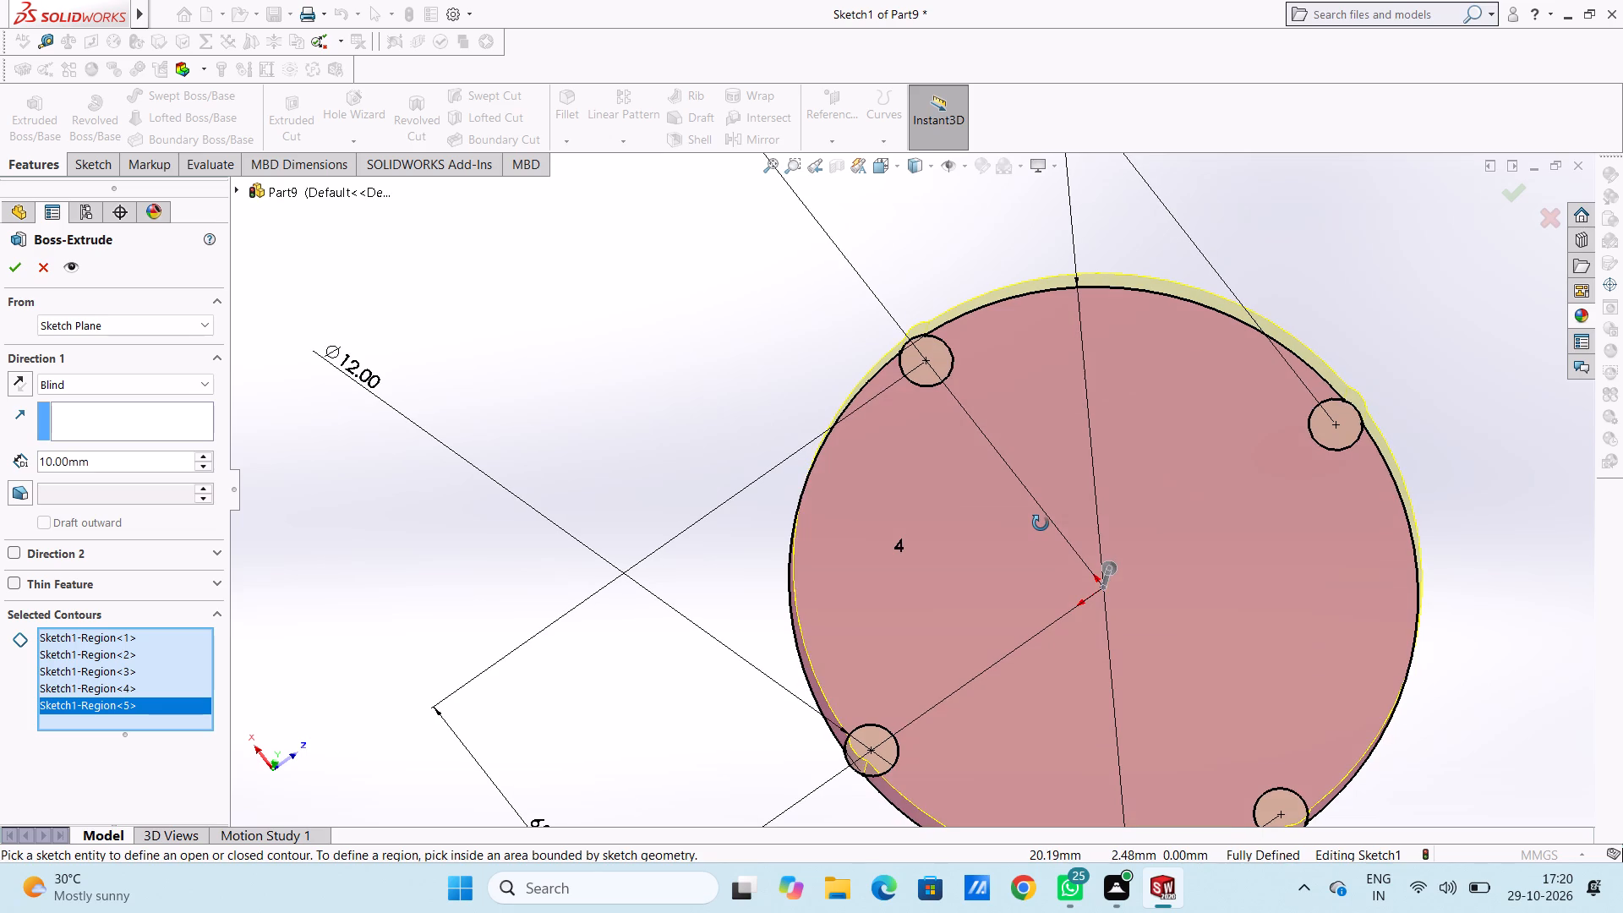
{"action": "middle_click_drag", "start_coordinate": [1041, 523], "coordinate": [1033, 523]}
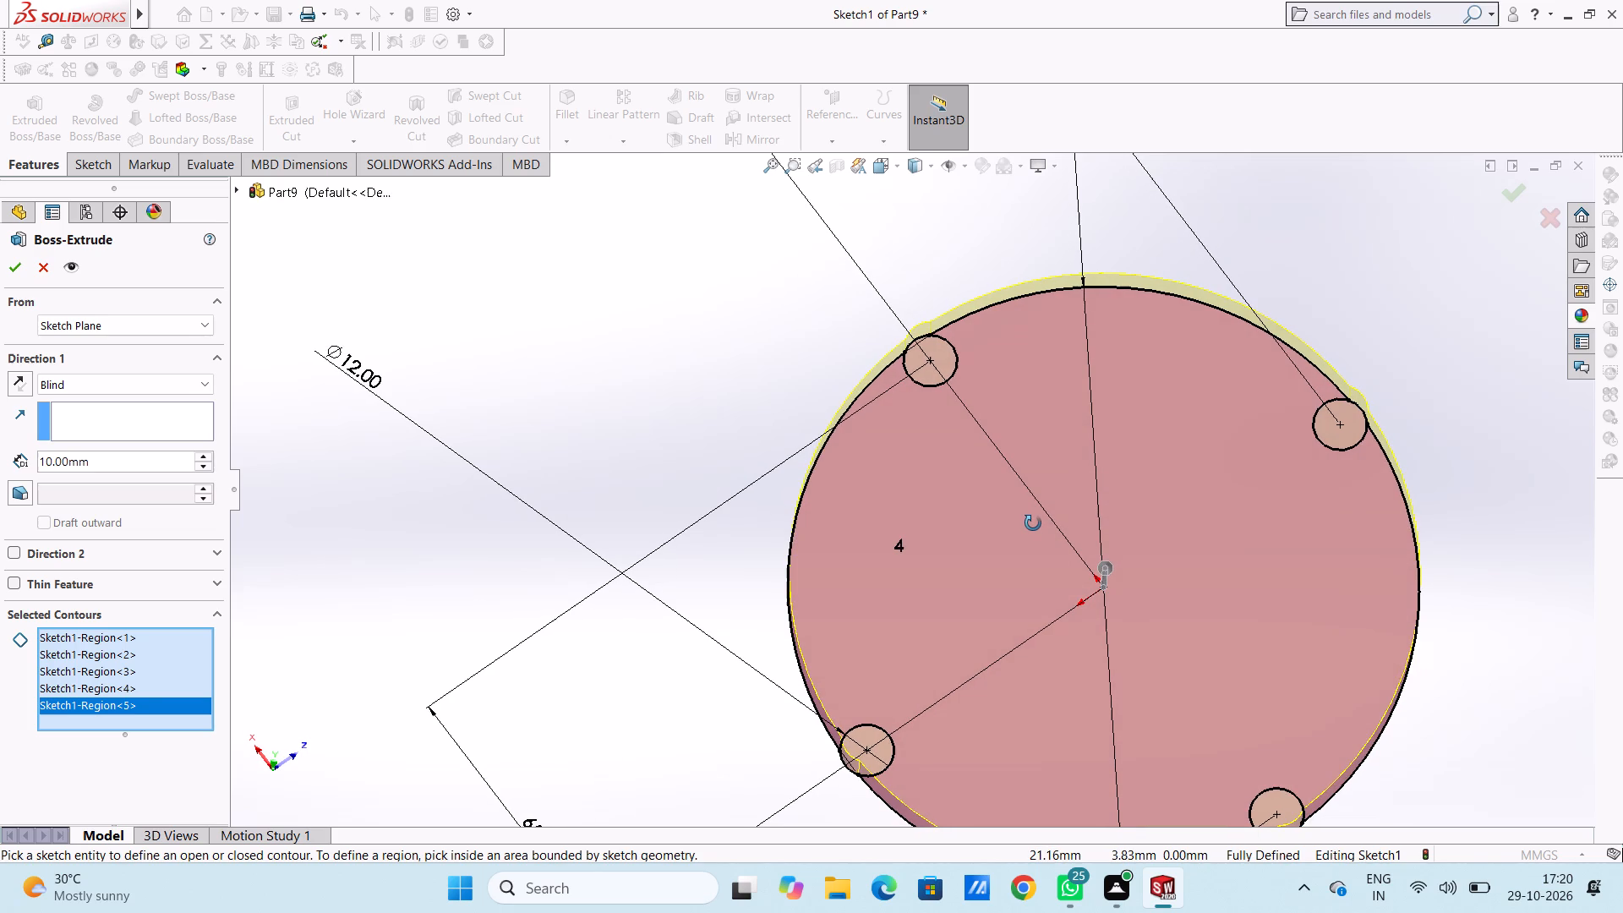
{"action": "middle_click_drag", "start_coordinate": [1033, 523], "coordinate": [1052, 522]}
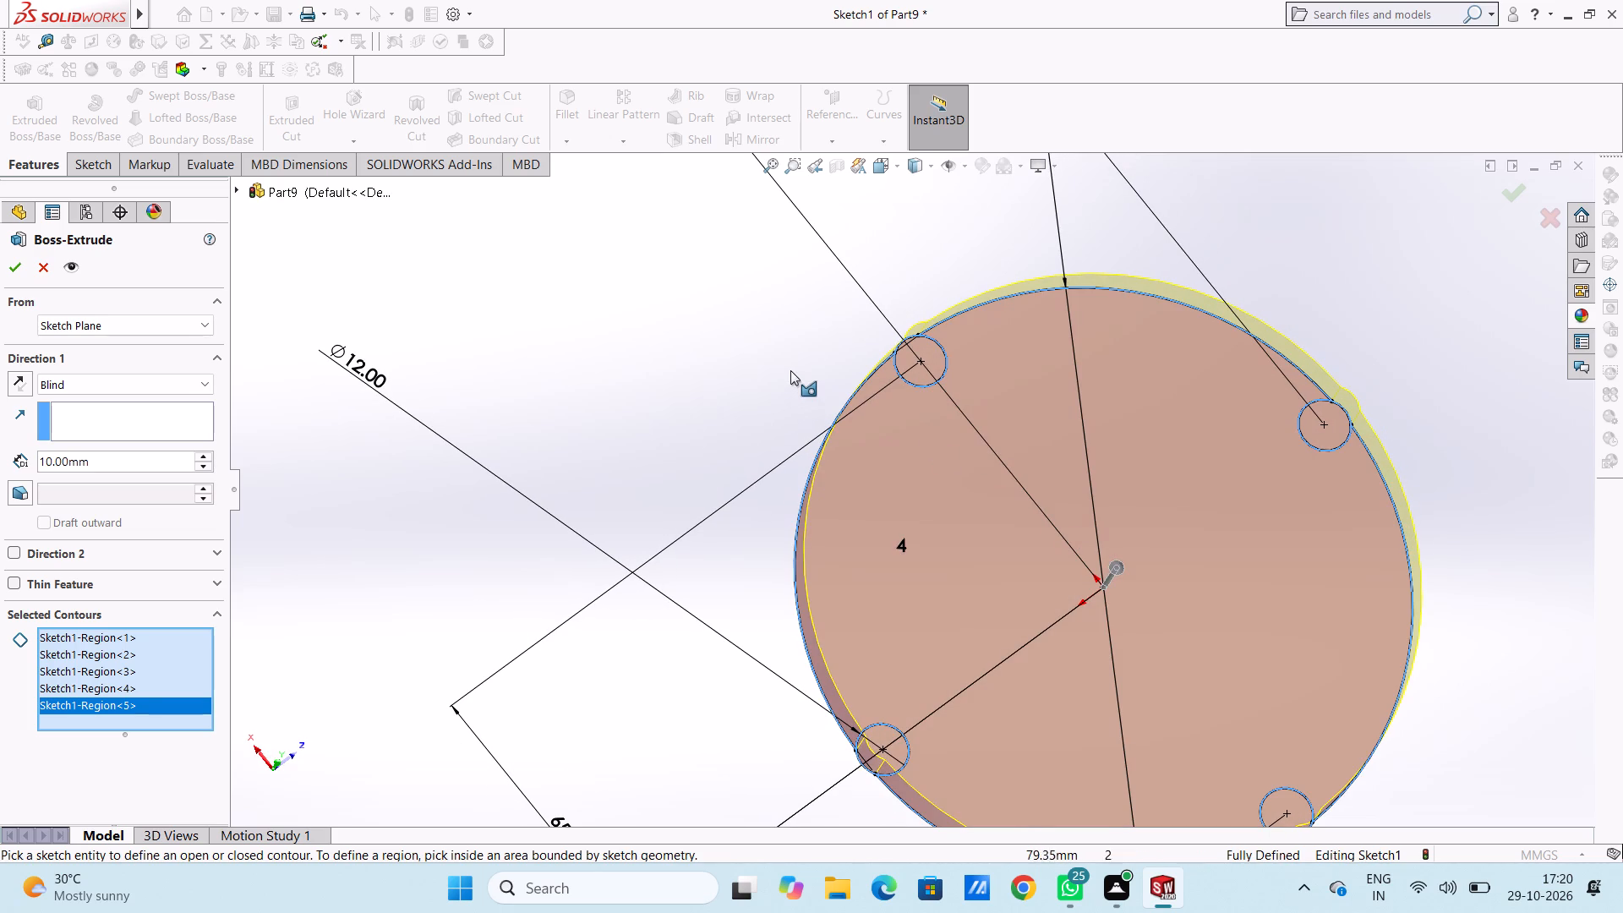
{"action": "scroll", "coordinate": [793, 365], "scroll_direction": "up", "scroll_amount": 1}
{"action": "middle_click_drag", "start_coordinate": [805, 389], "coordinate": [890, 389]}
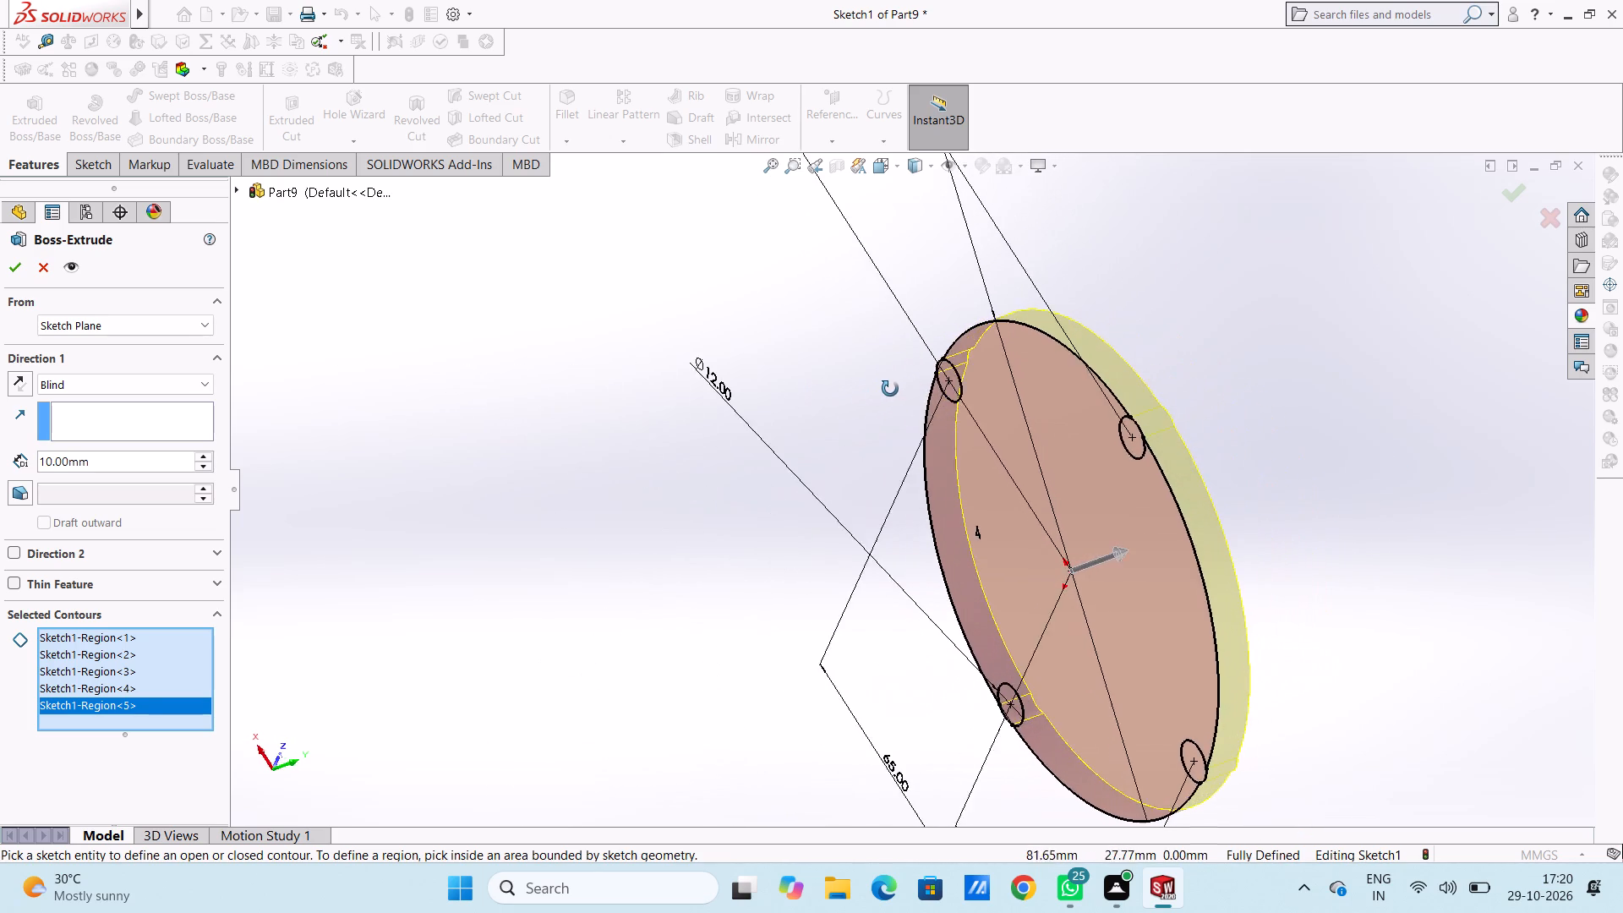
{"action": "middle_click_drag", "start_coordinate": [890, 389], "coordinate": [813, 377]}
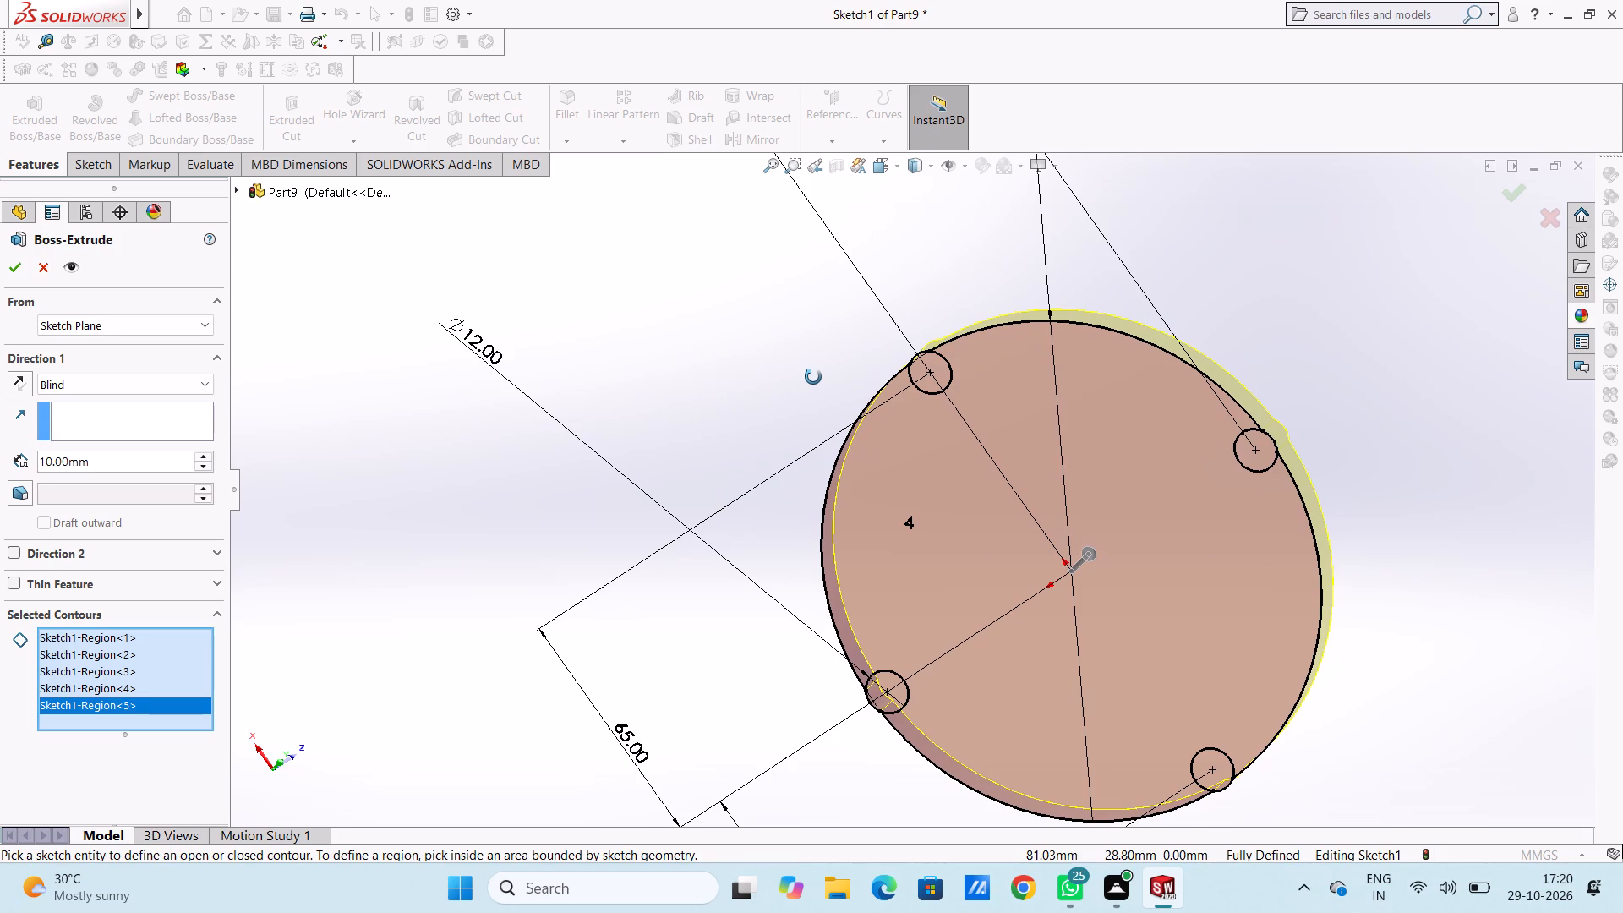
{"action": "middle_click_drag", "start_coordinate": [813, 377], "coordinate": [781, 382]}
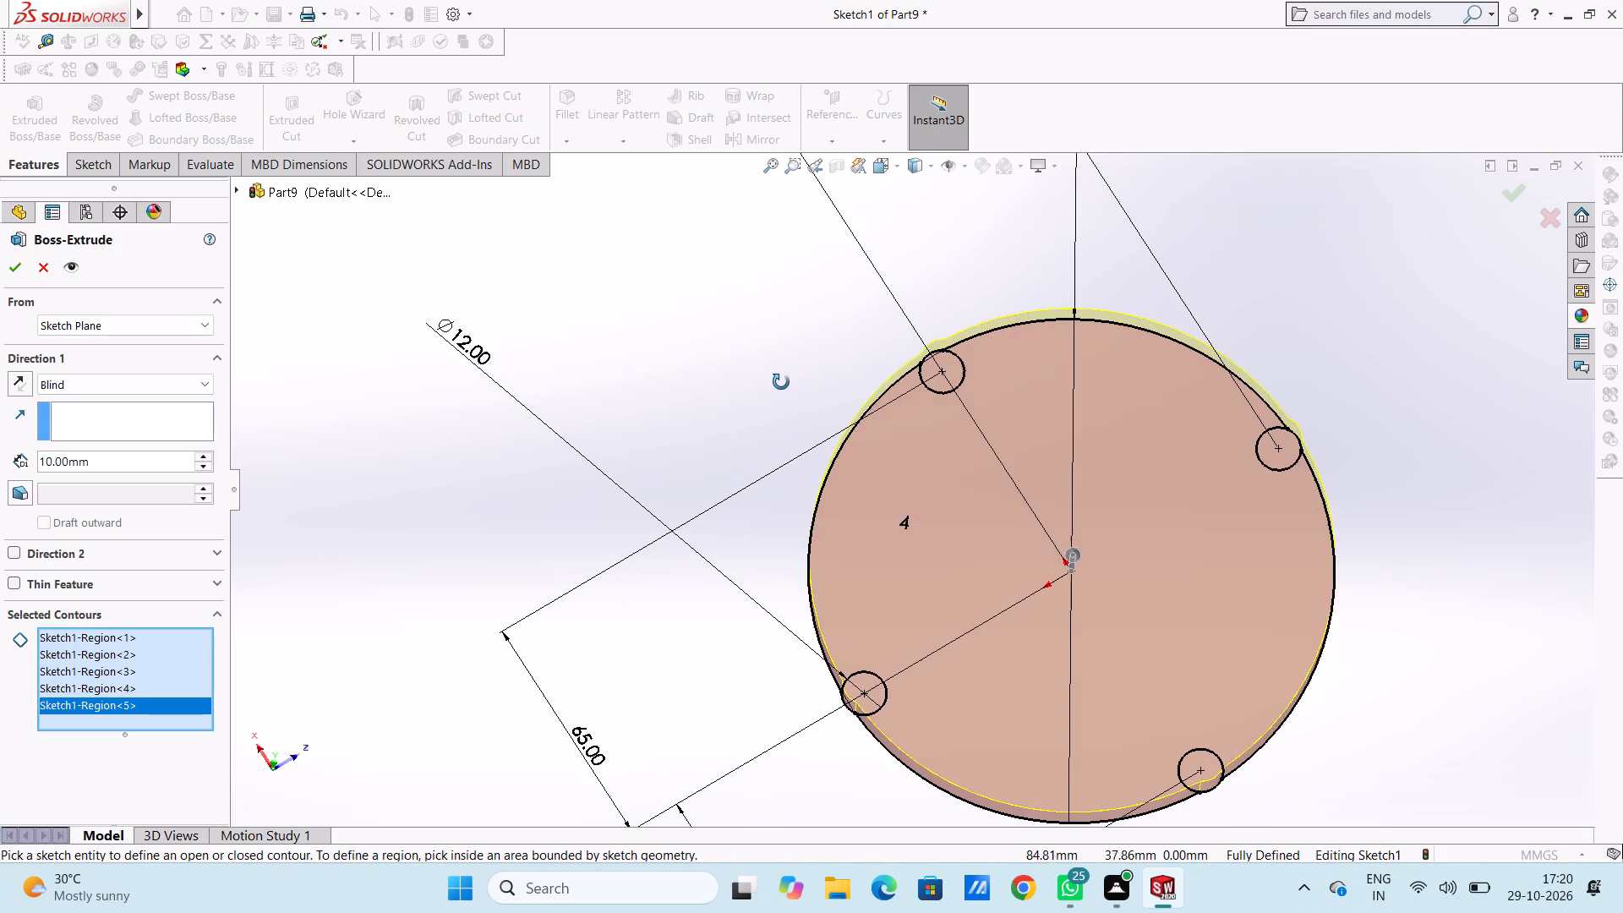
{"action": "middle_click_drag", "start_coordinate": [781, 382], "coordinate": [779, 383]}
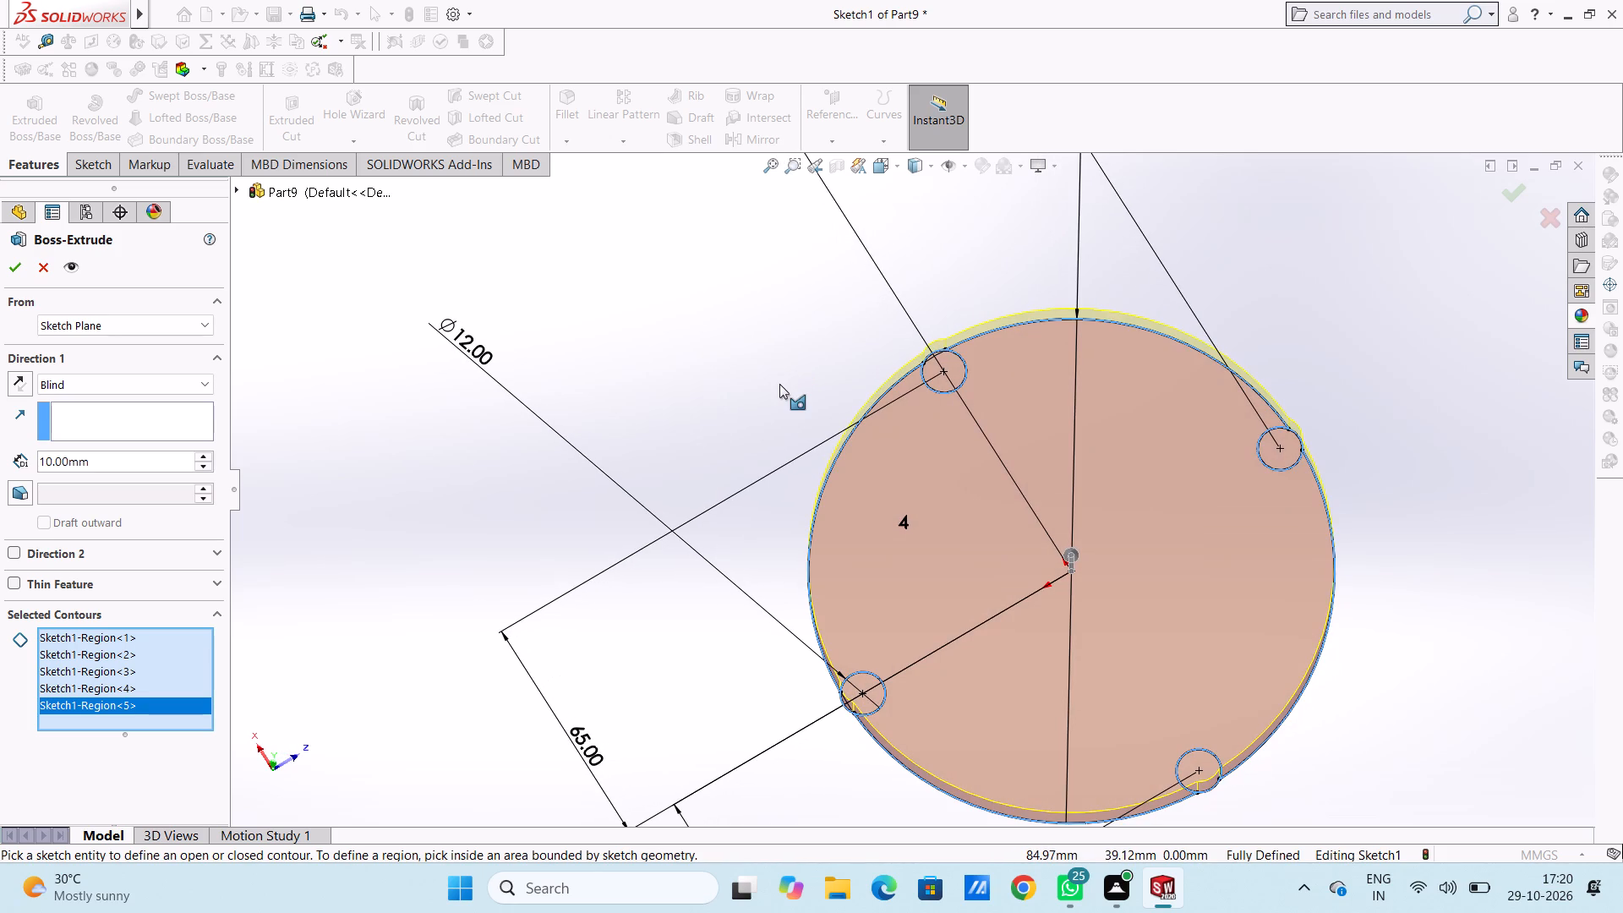
Cancel the pending boss extrusion of the selected sketch regions.
{"action": "key", "text": "ctrl+z"}
{"action": "key", "text": "ctrl+z"}
{"action": "key", "text": "Escape"}
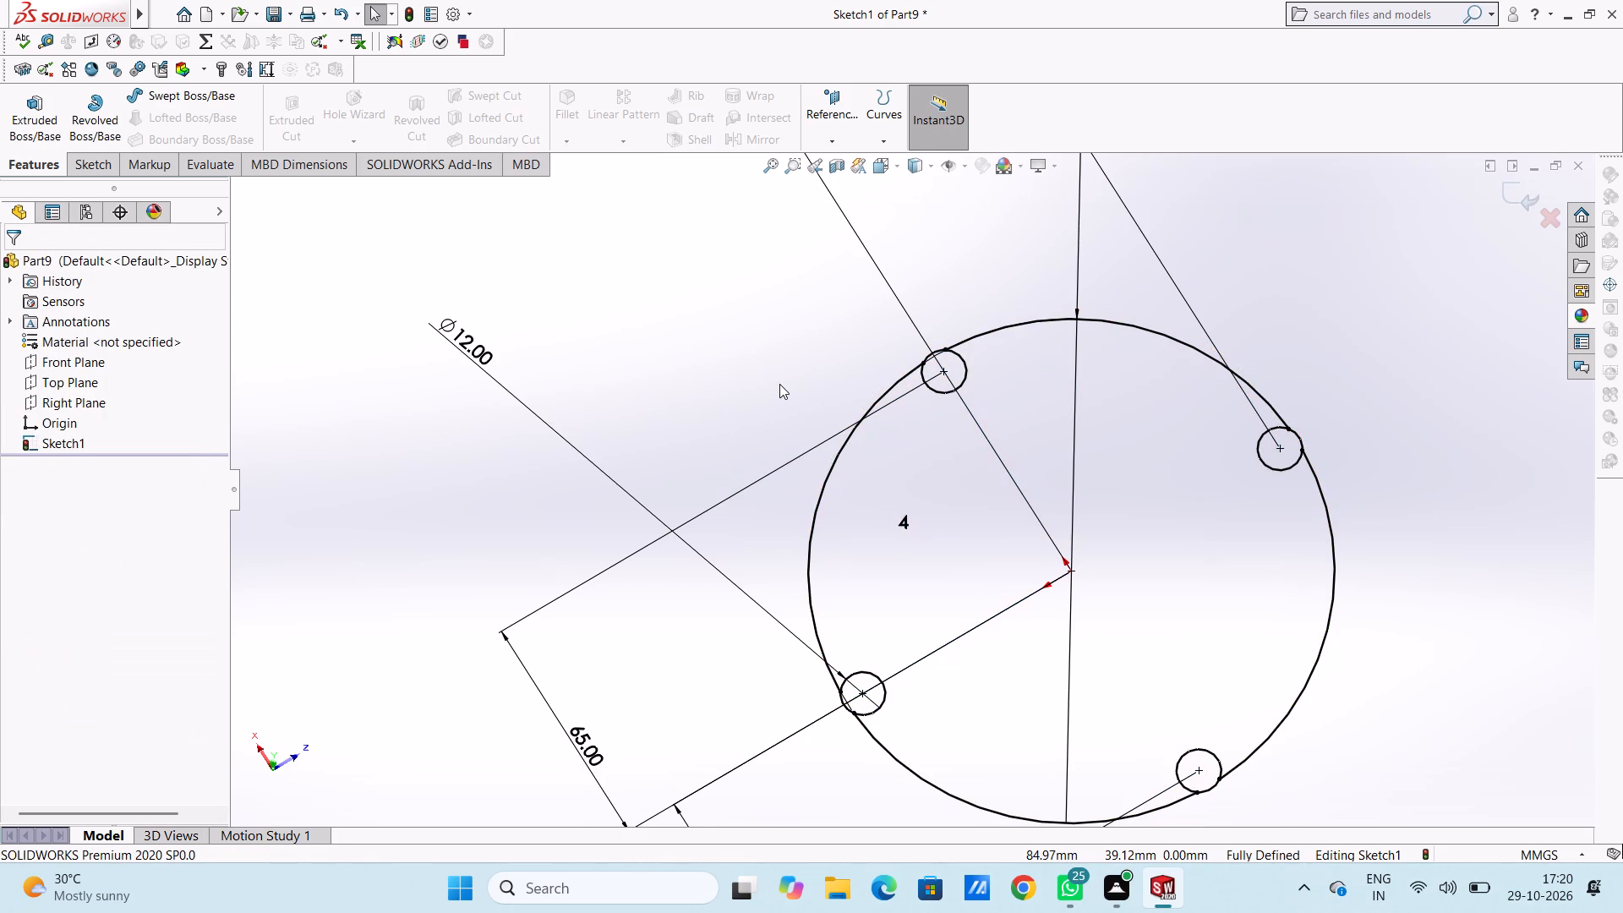
Undo the sketch edits back through the edge-circle dimensions, the circular pattern and the first 12 mm circle, keeping the concentric 140 mm and 130 mm circles.
{"action": "key", "text": "ctrl+z"}
{"action": "key", "text": "ctrl+z"}
{"action": "key", "text": "ctrl+z"}
{"action": "key", "text": "ctrl+z"}
{"action": "key", "text": "ctrl+z"}
{"action": "key", "text": "ctrl+z"}
{"action": "key", "text": "ctrl+z"}
{"action": "key", "text": "ctrl+z"}
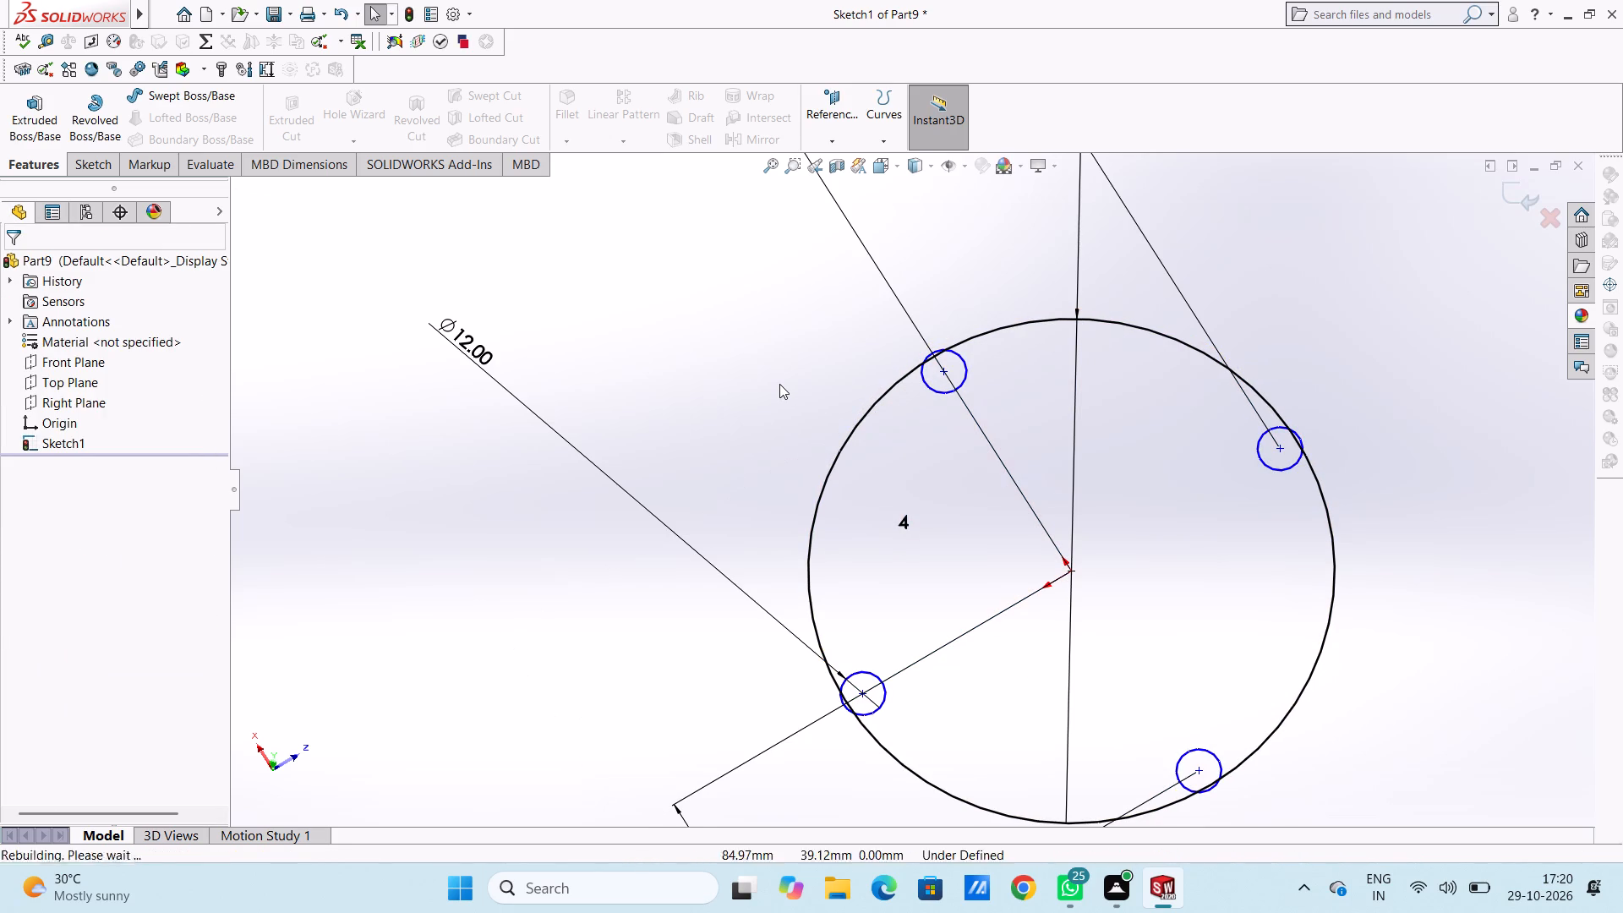
{"action": "key", "text": "ctrl+z"}
{"action": "key", "text": "ctrl+z"}
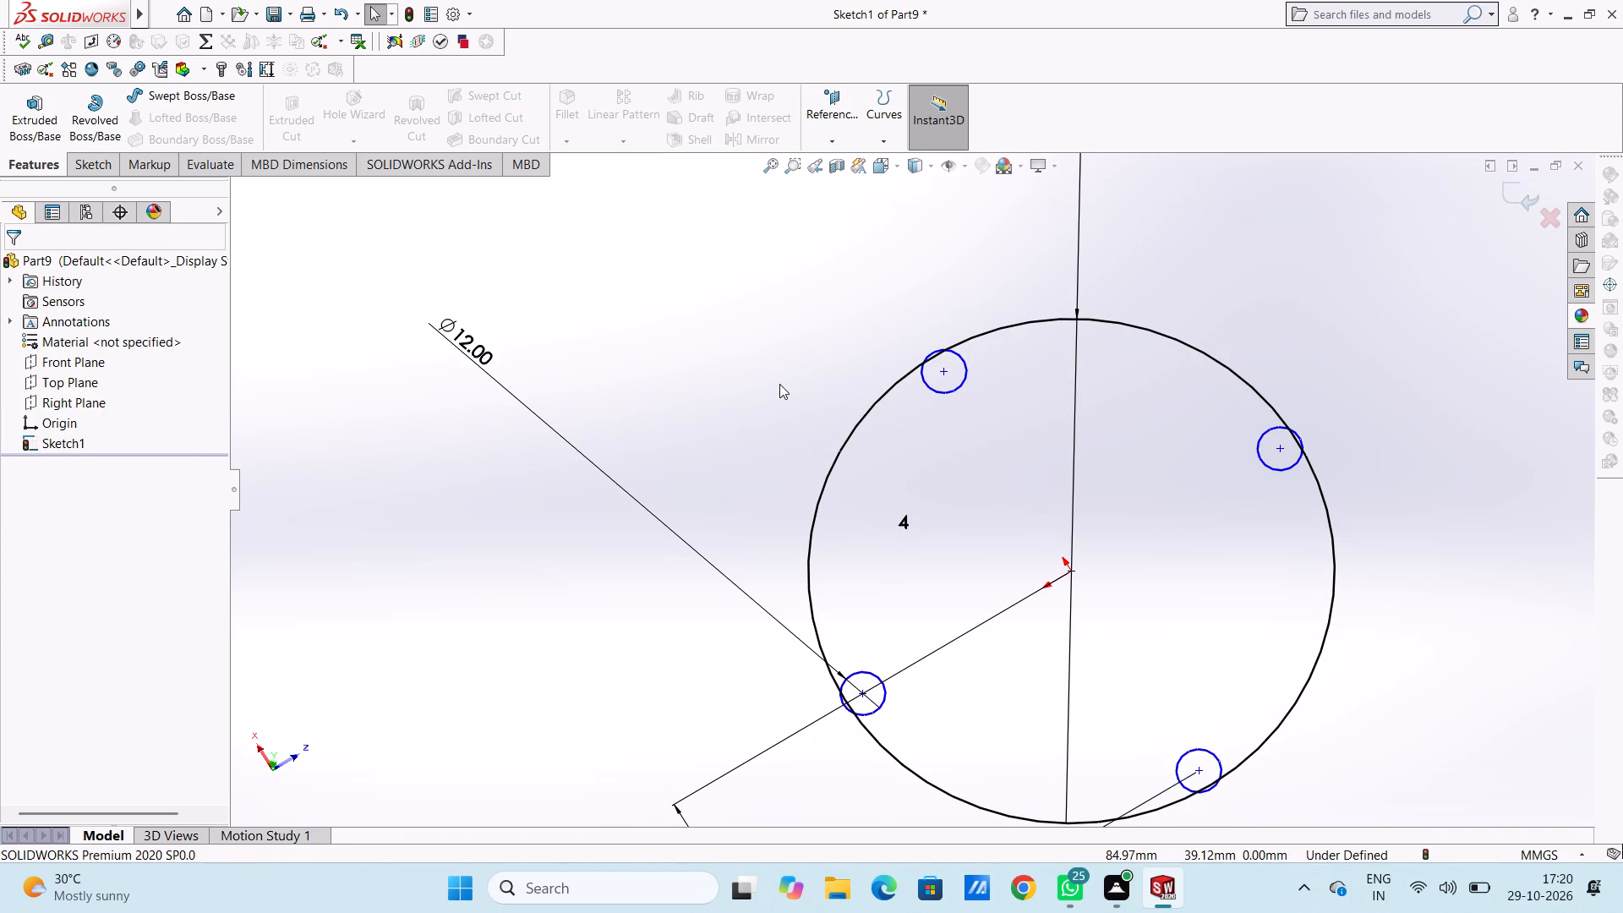
{"action": "key", "text": "ctrl+z"}
{"action": "key", "text": "ctrl+z"}
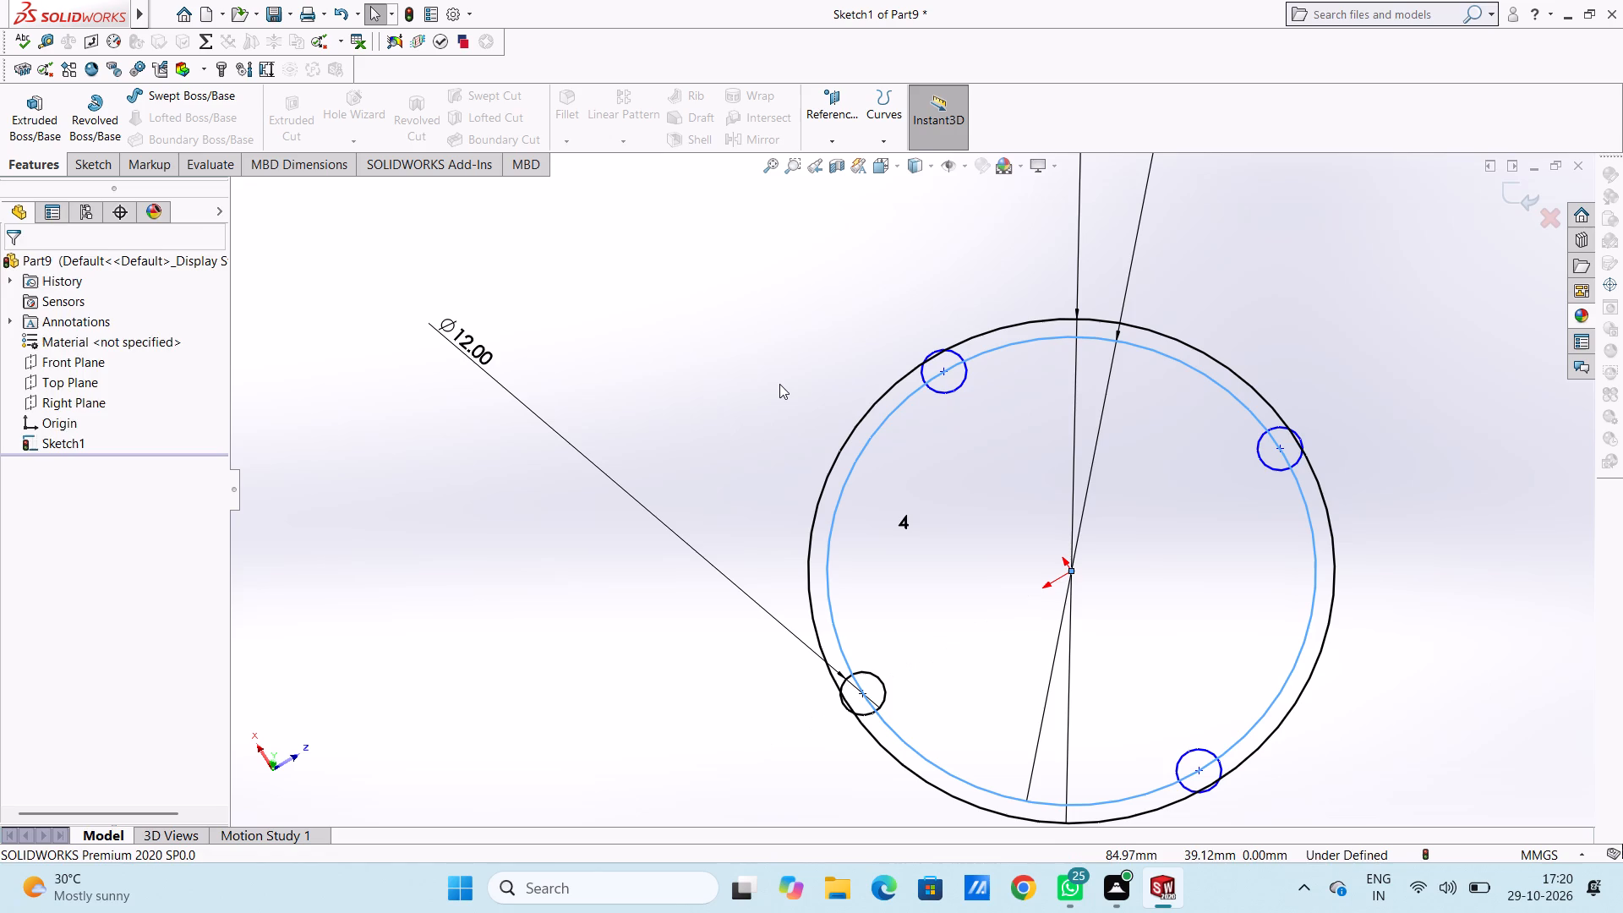
{"action": "key", "text": "ctrl+z"}
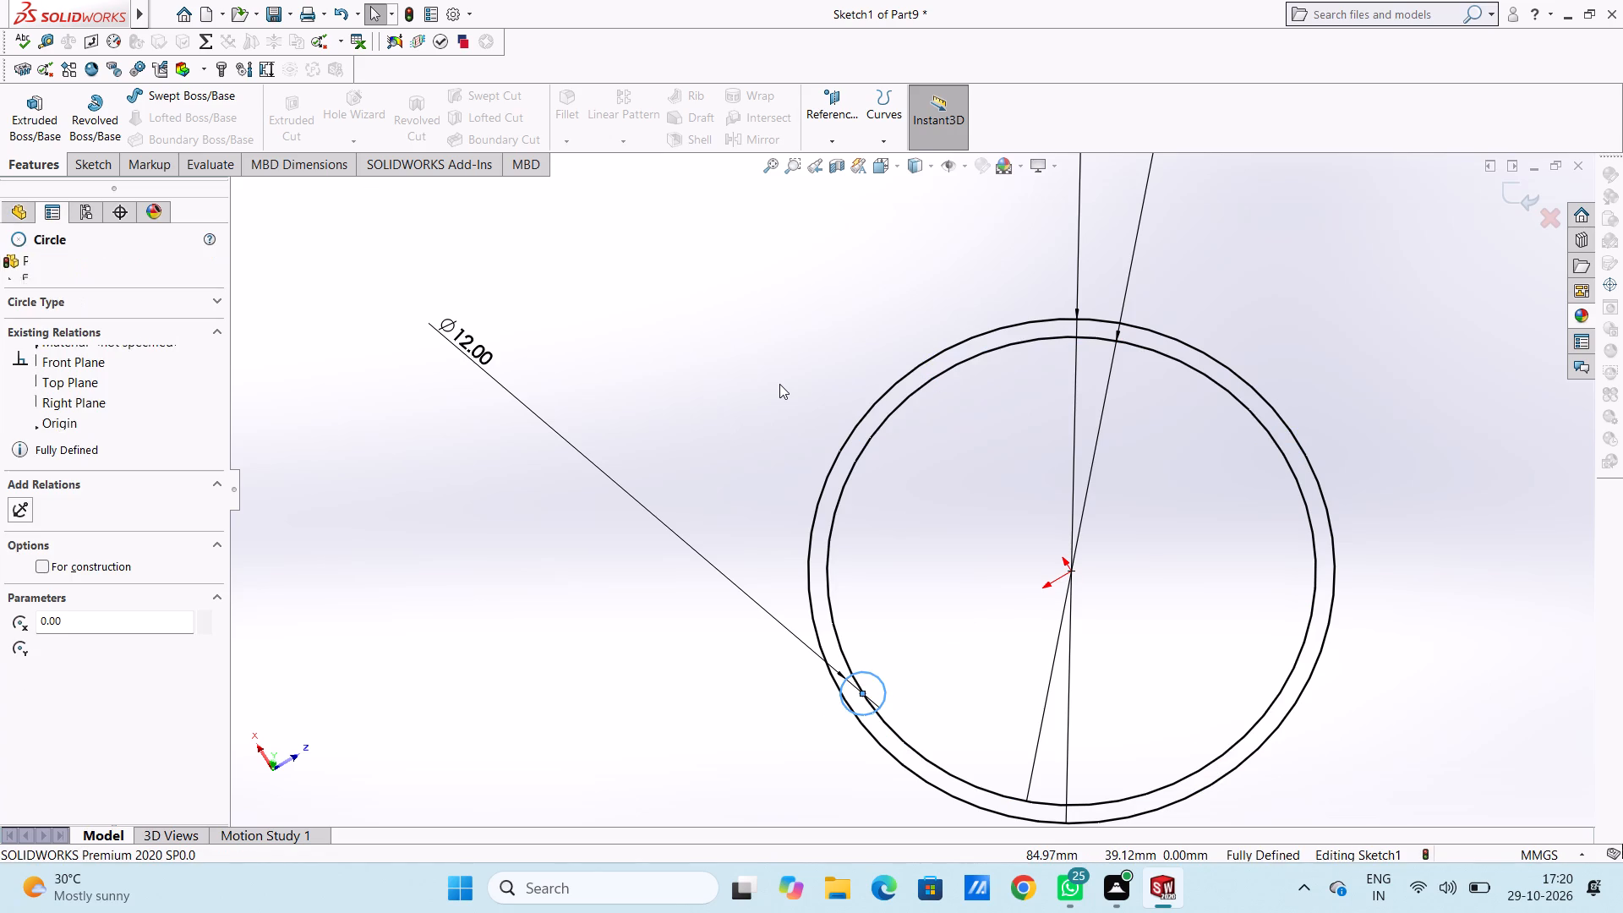
{"action": "key", "text": "ctrl+z"}
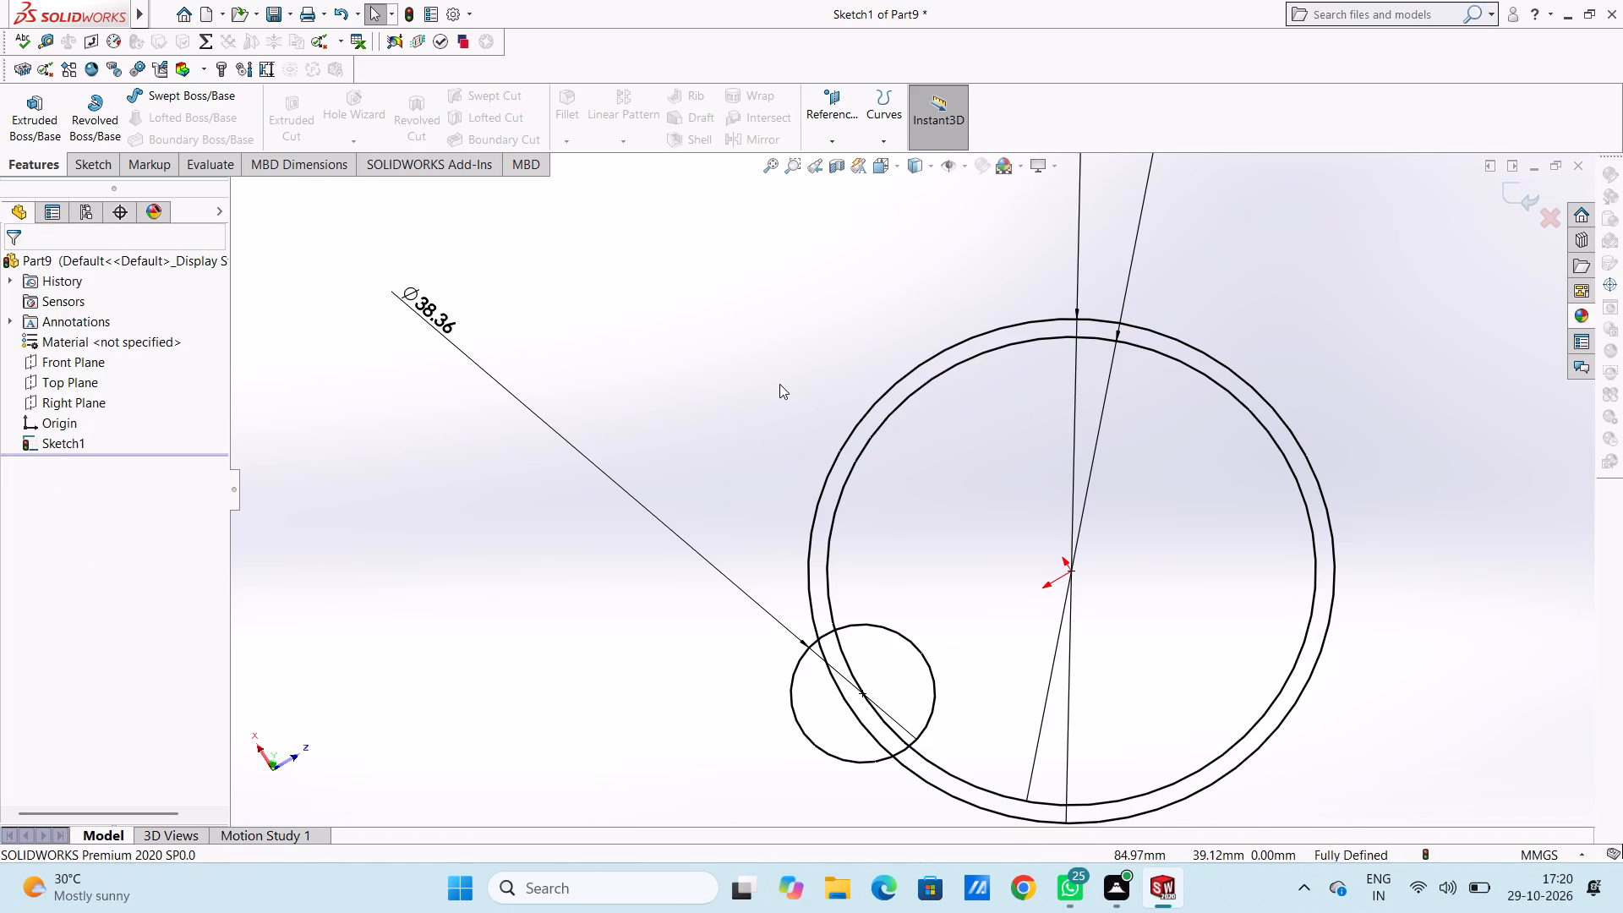
{"action": "key", "text": "ctrl+z"}
{"action": "key", "text": "ctrl+z"}
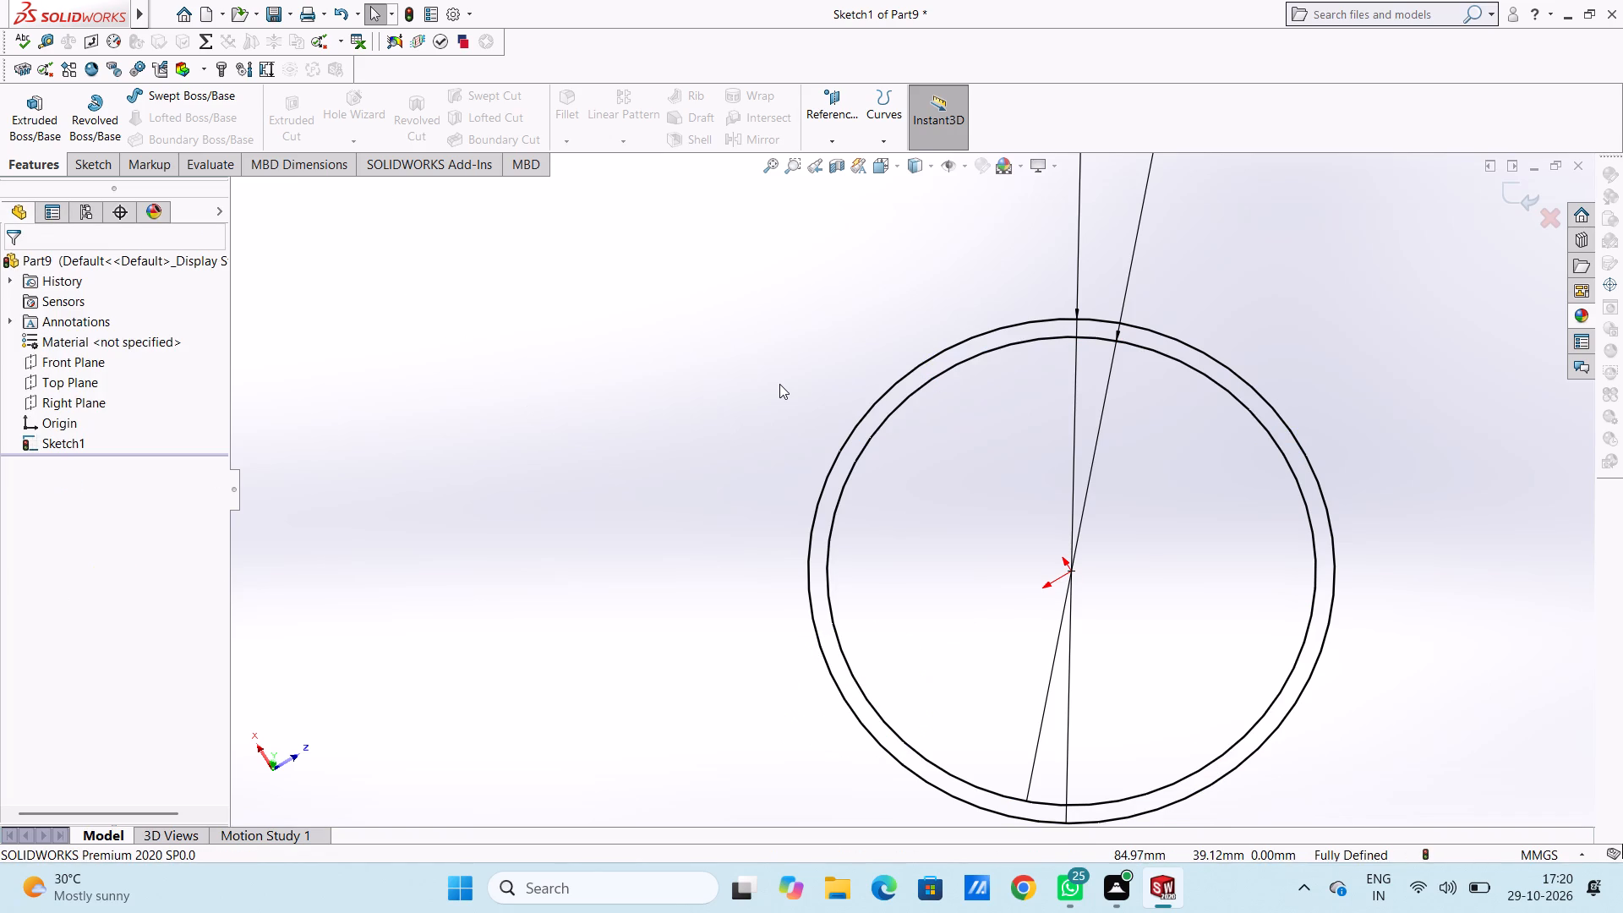
Sketch a circle of 6 mm radius centred on the topmost point of the 130 mm circle, viewed from the top.
{"action": "key", "text": "ctrl+5"}
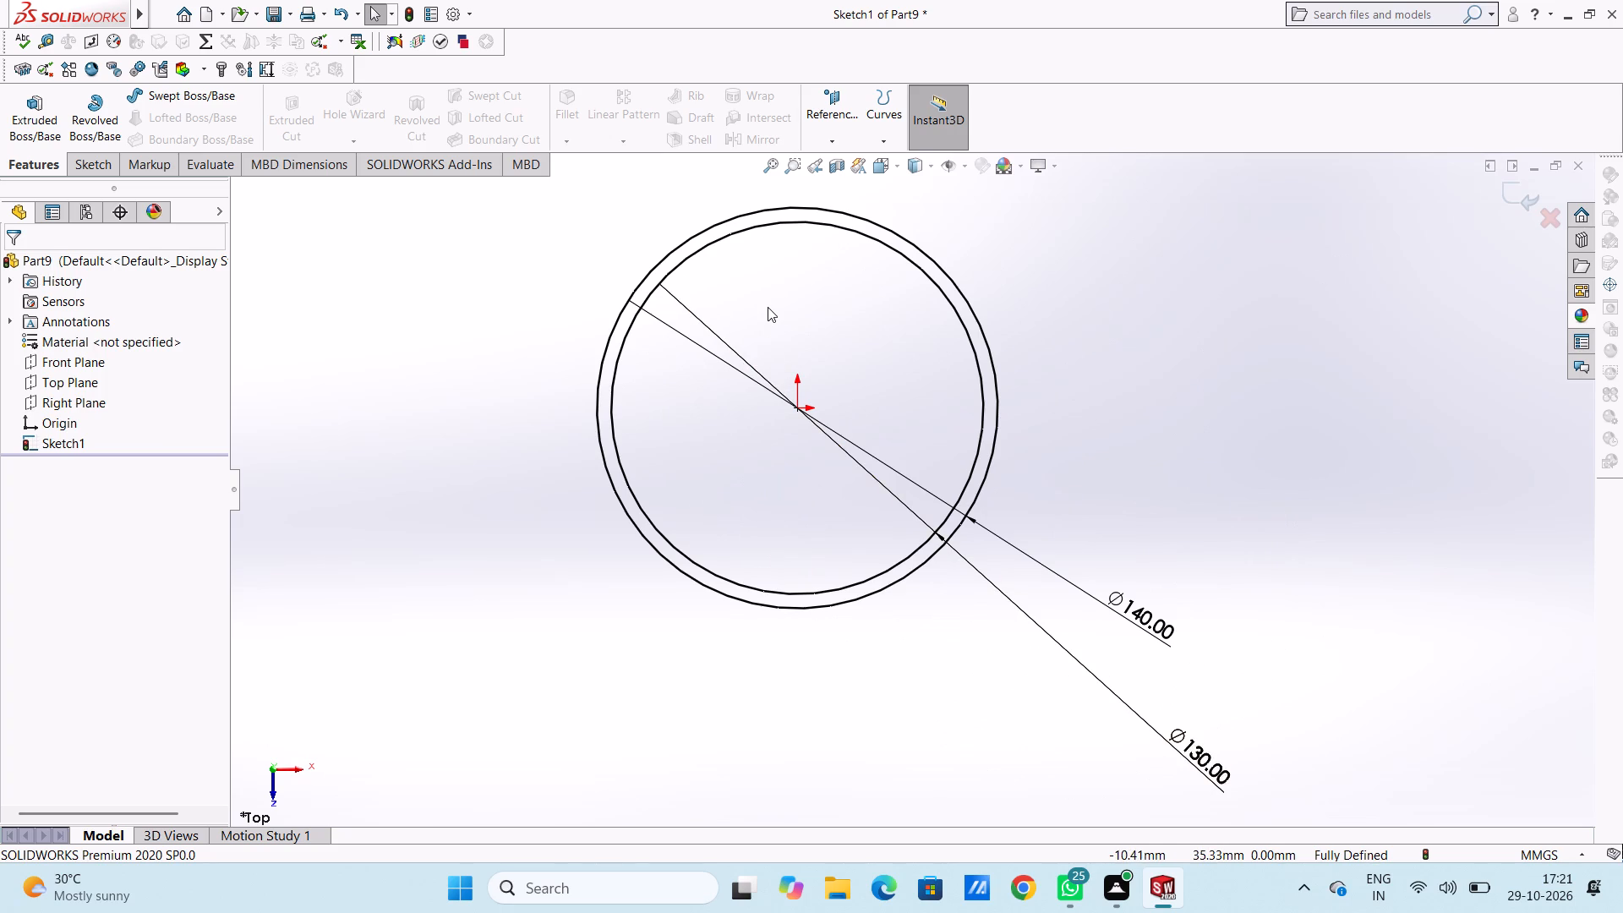
{"action": "scroll", "coordinate": [768, 307], "scroll_direction": "up", "scroll_amount": 3}
{"action": "scroll", "coordinate": [828, 351], "scroll_direction": "down", "scroll_amount": 4}
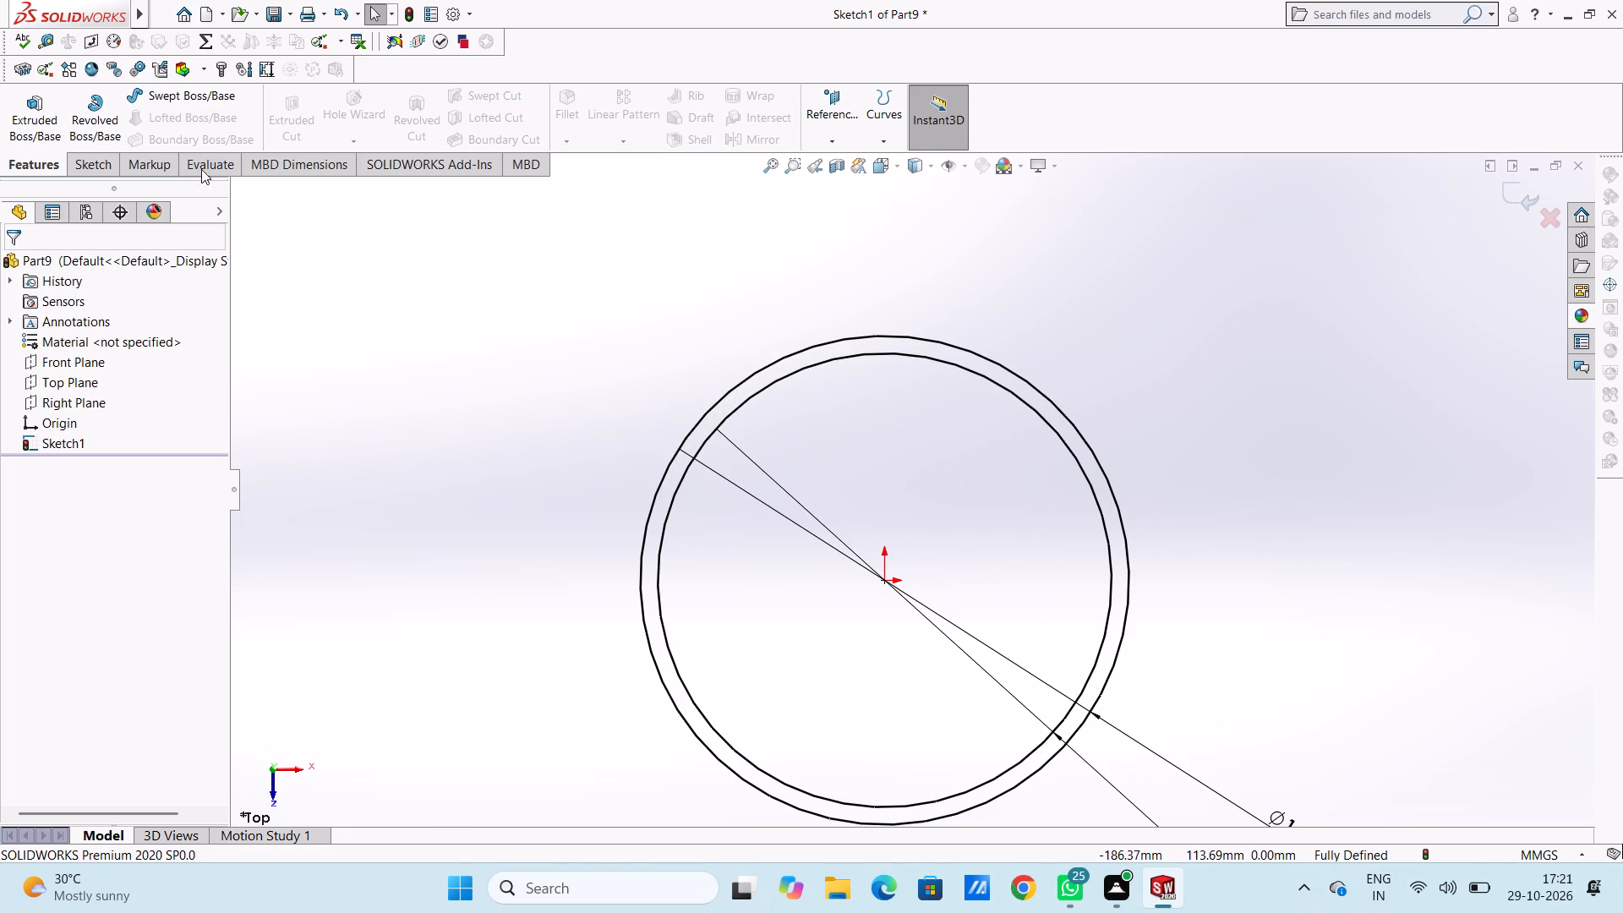
{"action": "left_click", "coordinate": [88, 152]}
{"action": "left_click", "coordinate": [90, 165]}
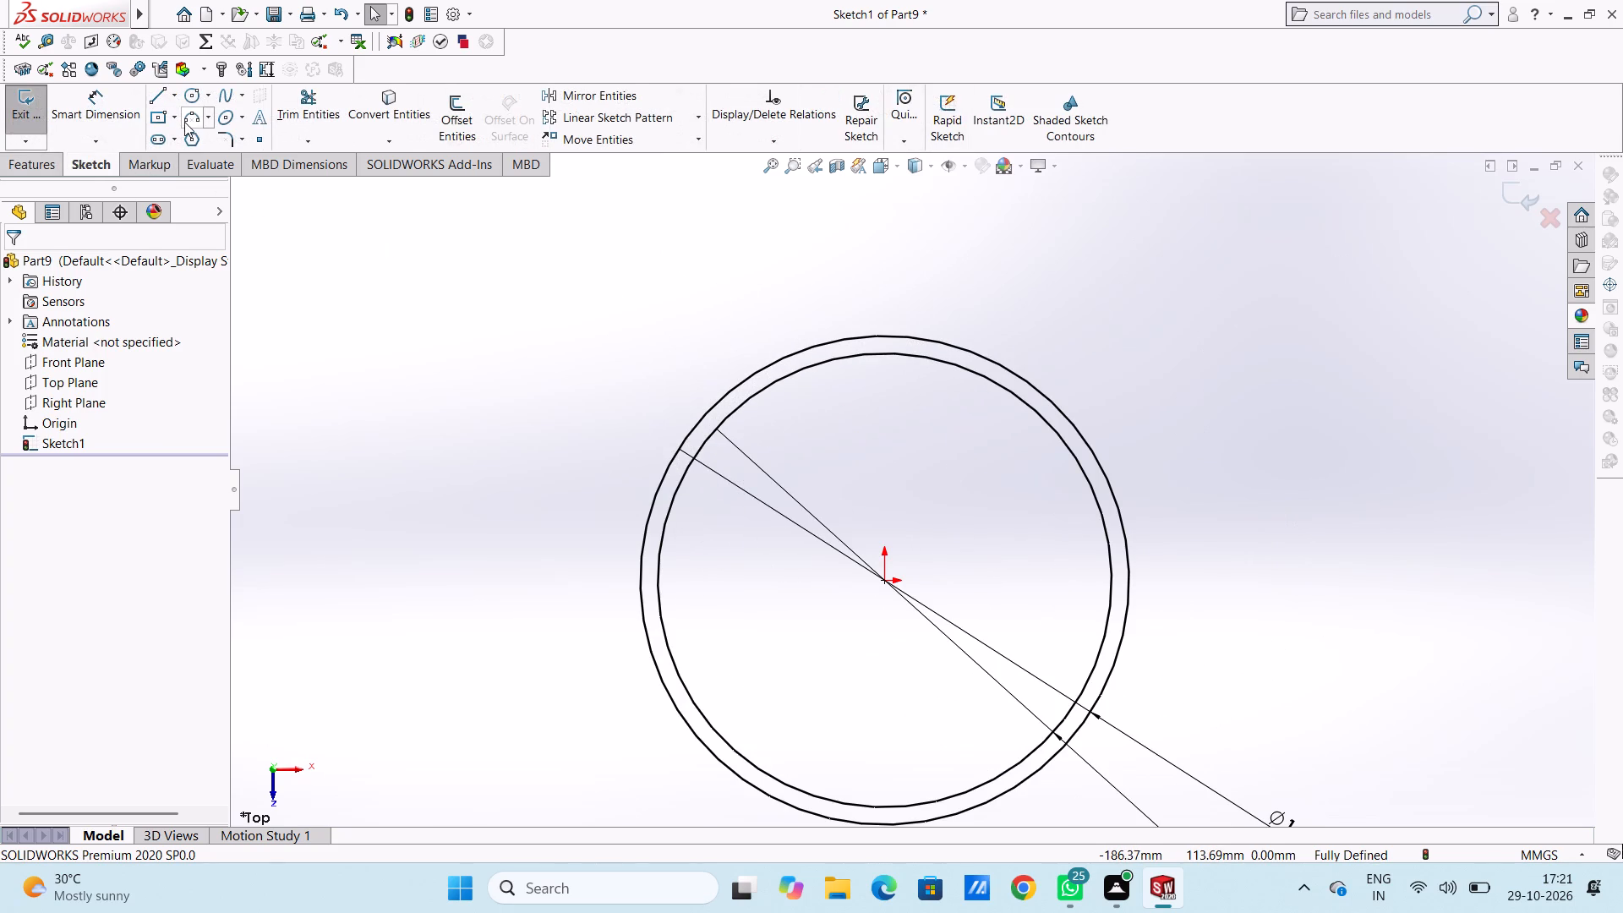
{"action": "left_click", "coordinate": [190, 100]}
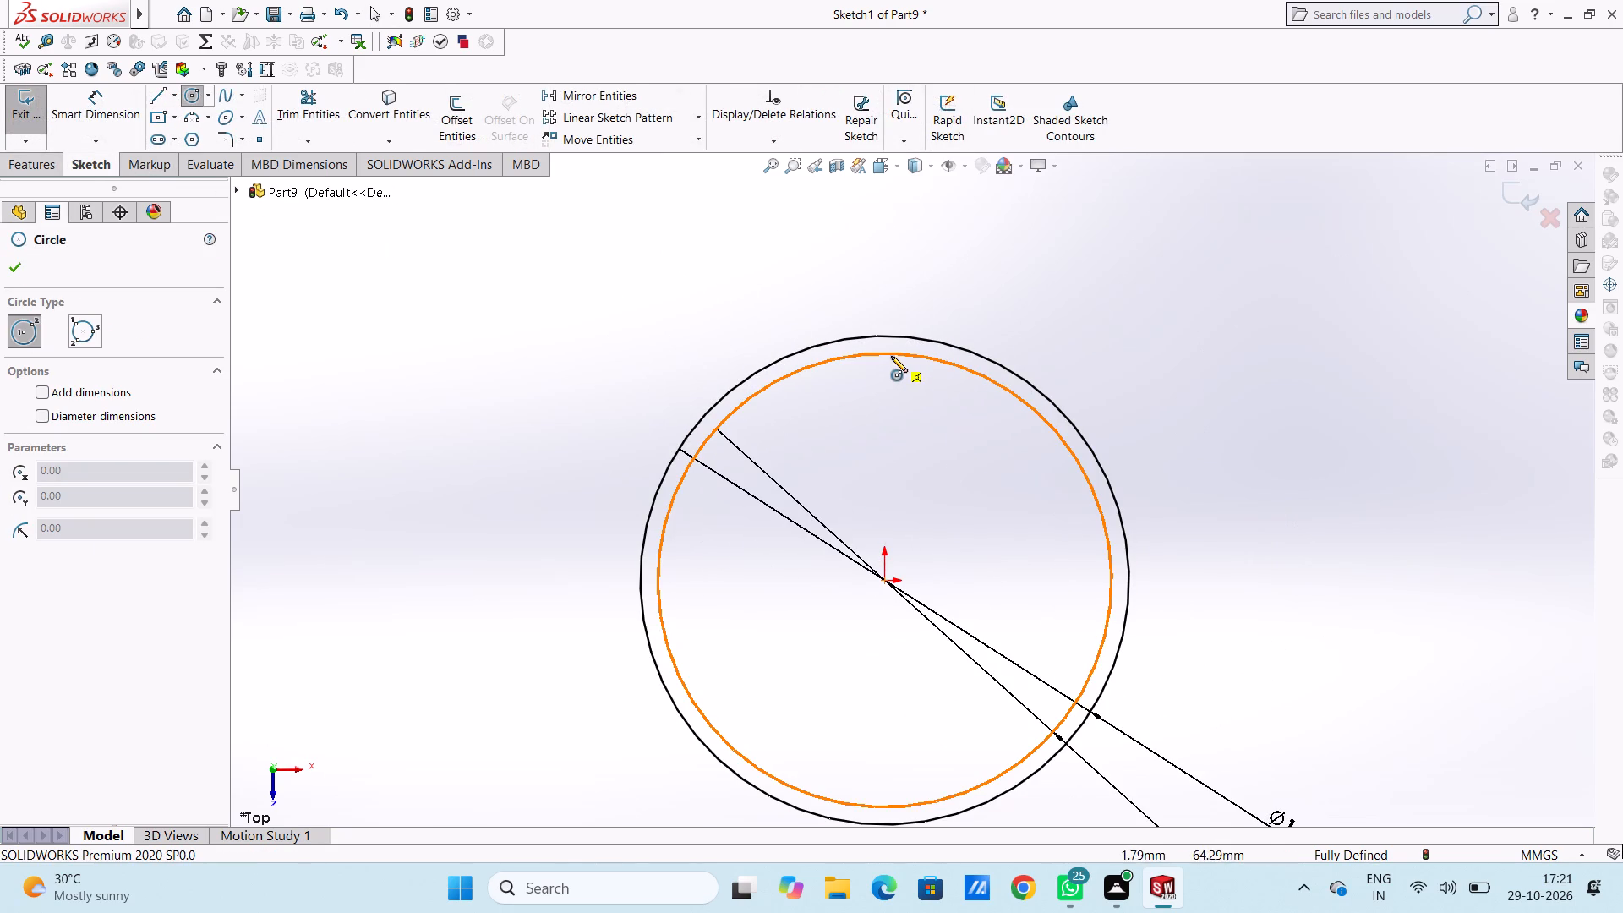
{"action": "left_click", "coordinate": [883, 351]}
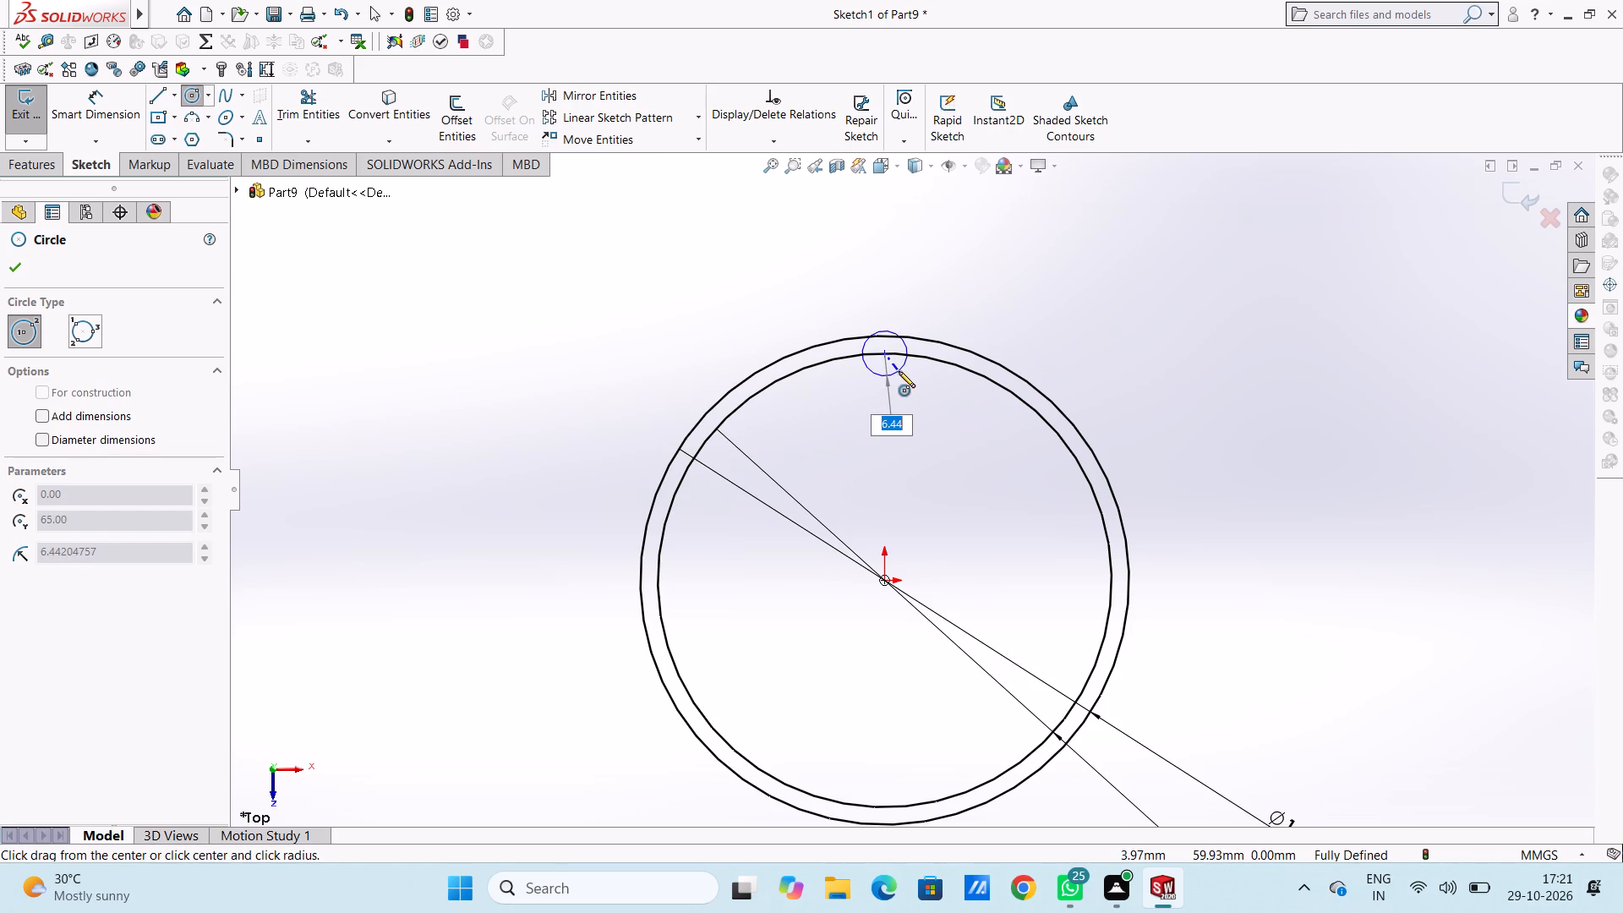
{"action": "key", "text": "6"}
{"action": "key", "text": "Return"}
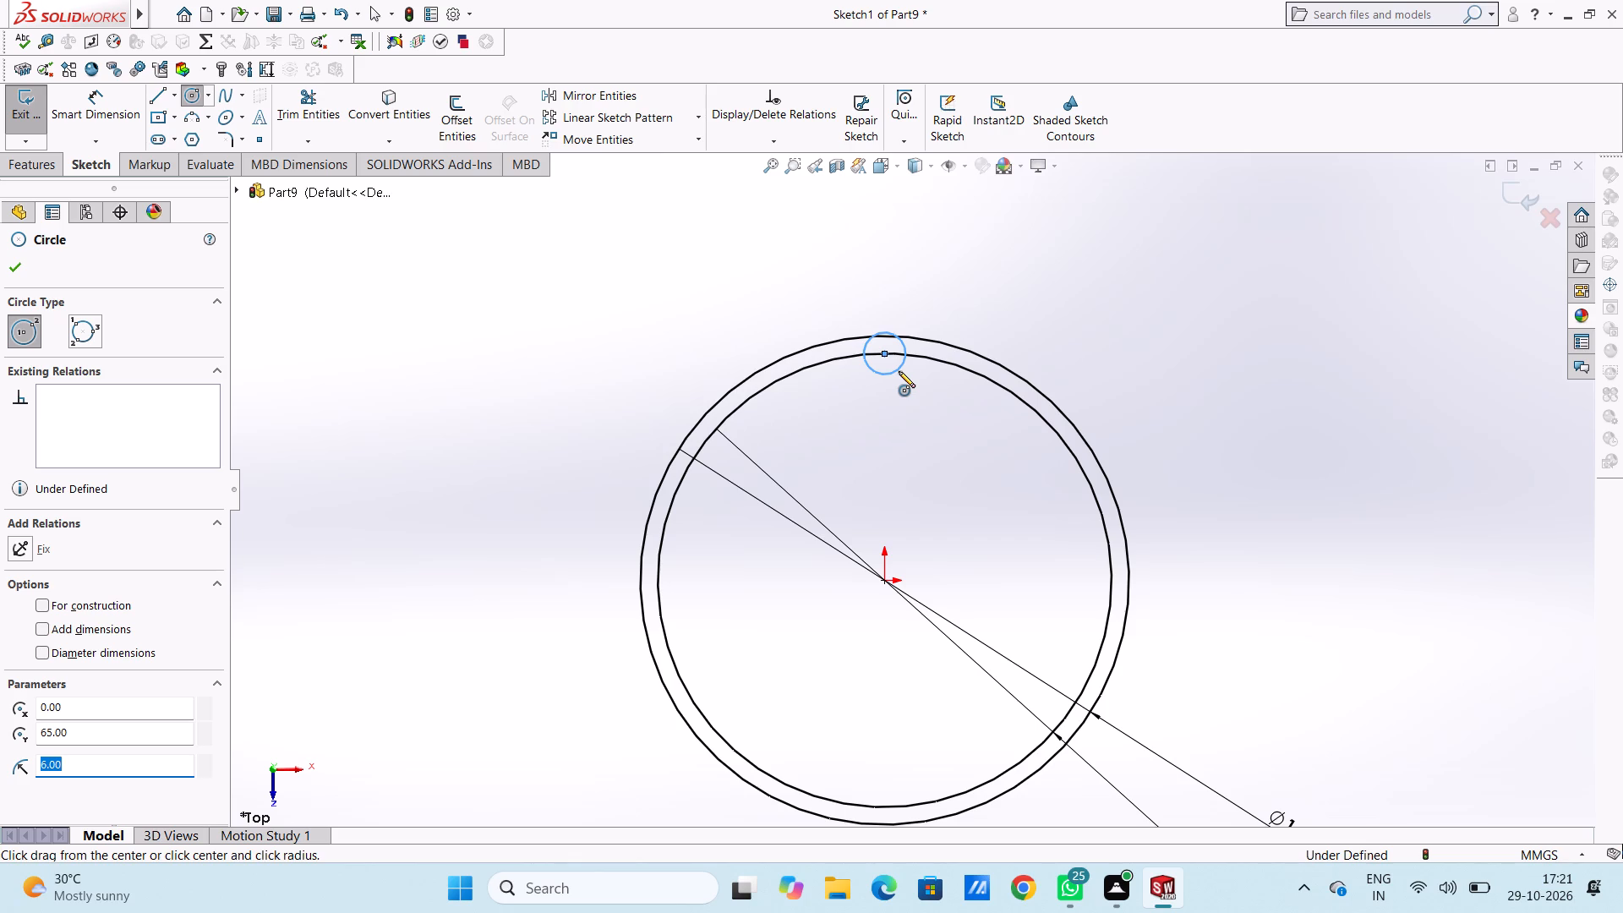
Sketch a concentric circle of 12 mm radius around the small circle and finish the Circle command.
{"action": "scroll", "coordinate": [899, 371], "scroll_direction": "down", "scroll_amount": 3}
{"action": "left_click", "coordinate": [878, 358]}
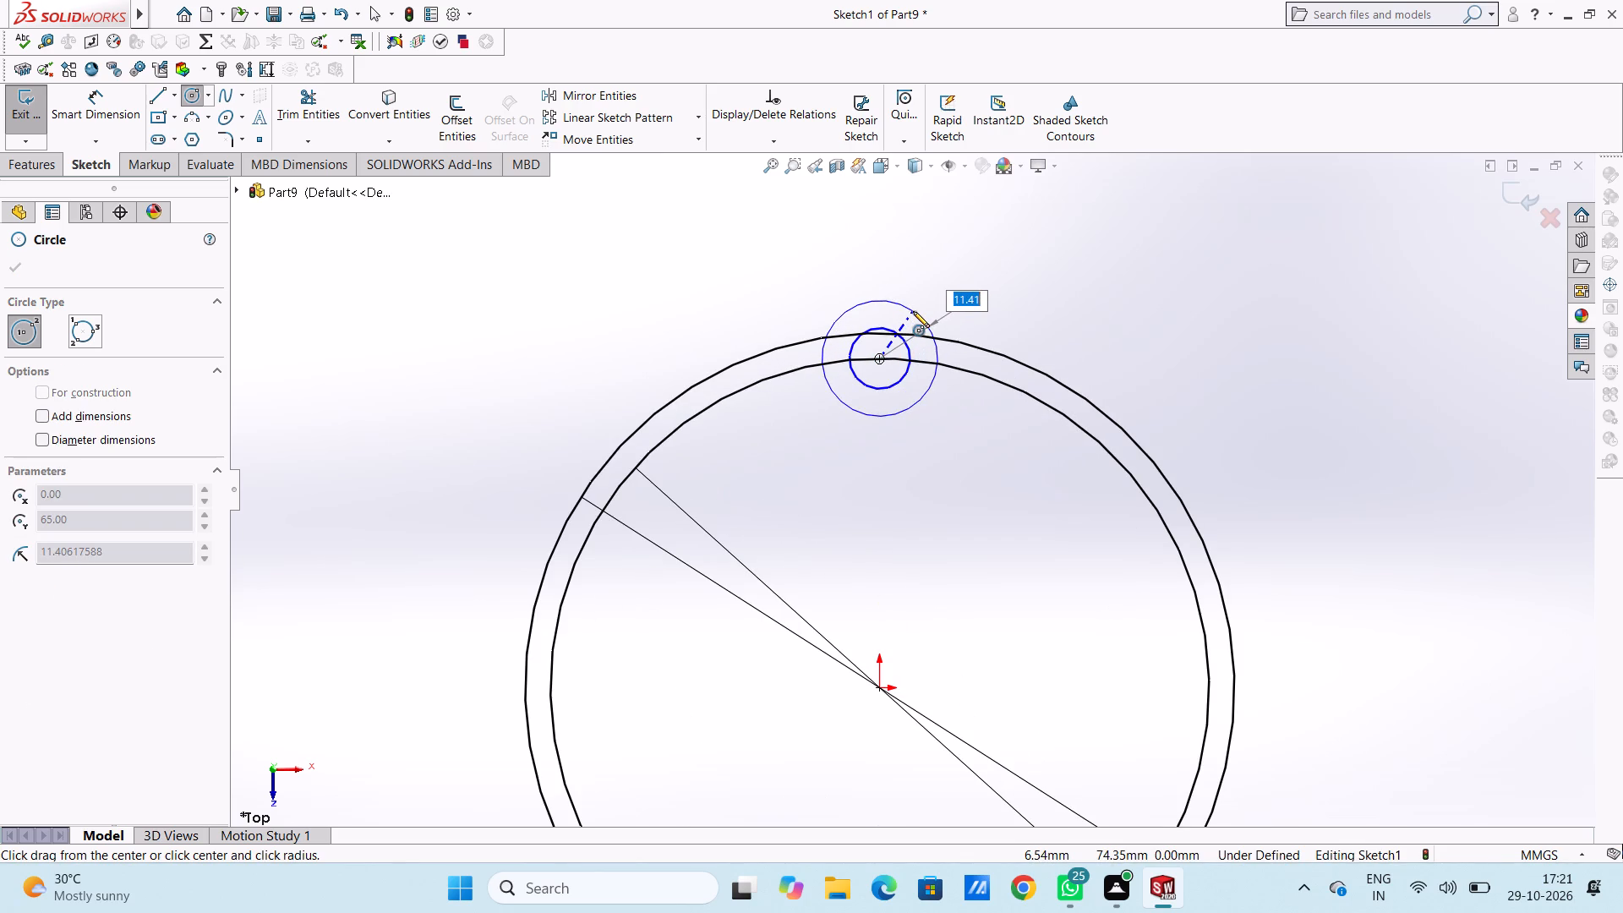
{"action": "type", "text": "12"}
{"action": "key", "text": "Return"}
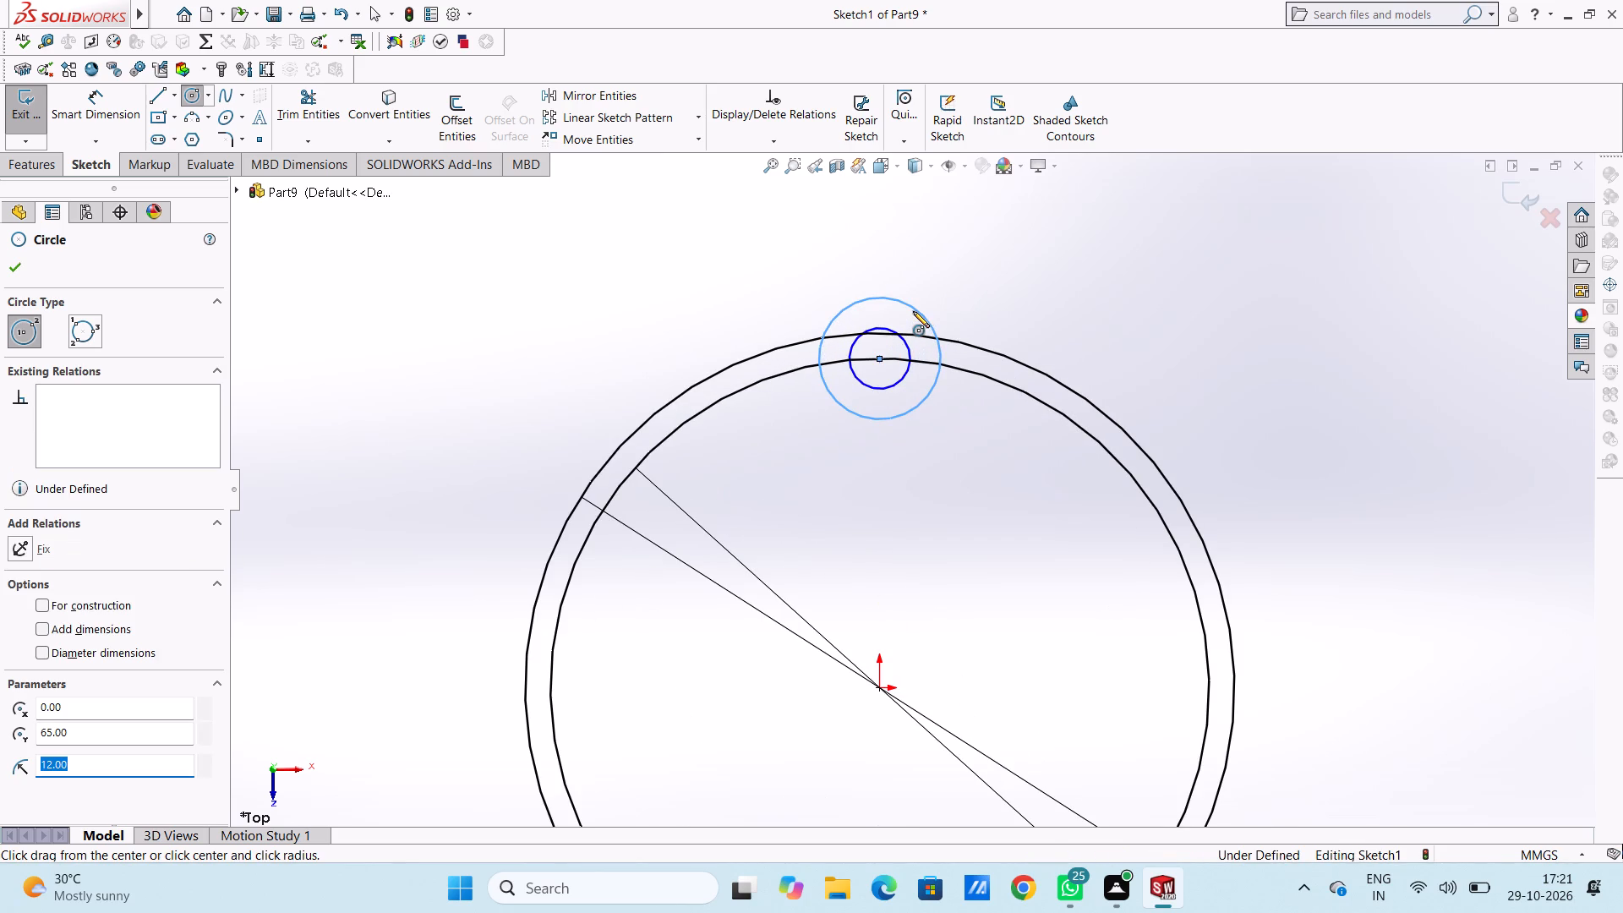
{"action": "left_click", "coordinate": [14, 271]}
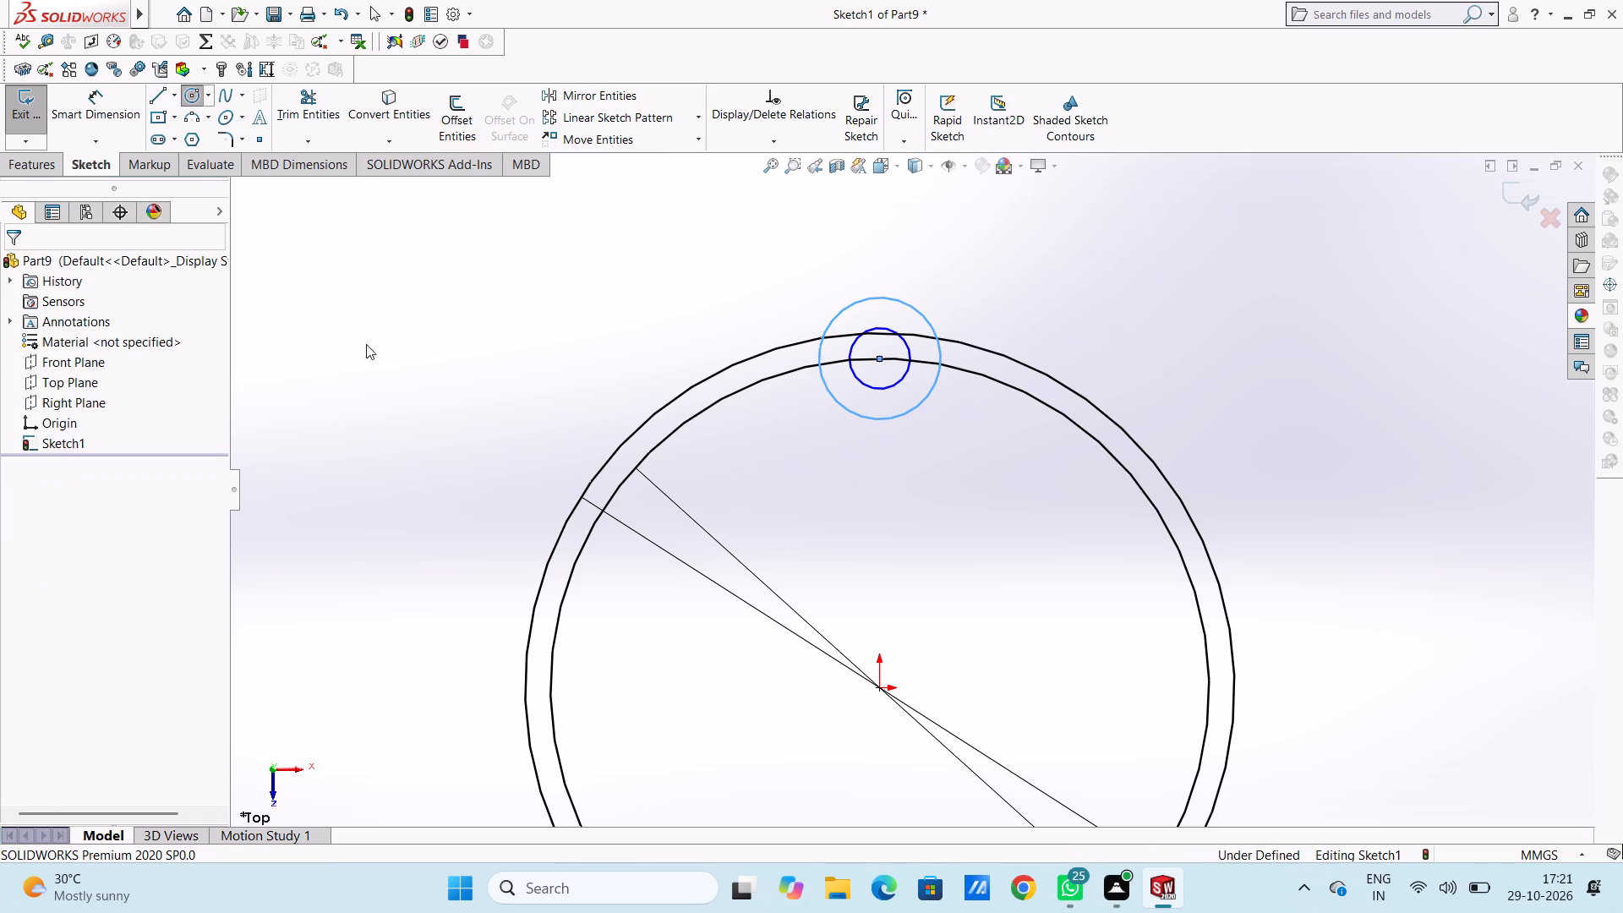
{"action": "left_click", "coordinate": [385, 345]}
Dimension the outer small circle with a 24 mm diameter.
{"action": "left_click", "coordinate": [130, 101]}
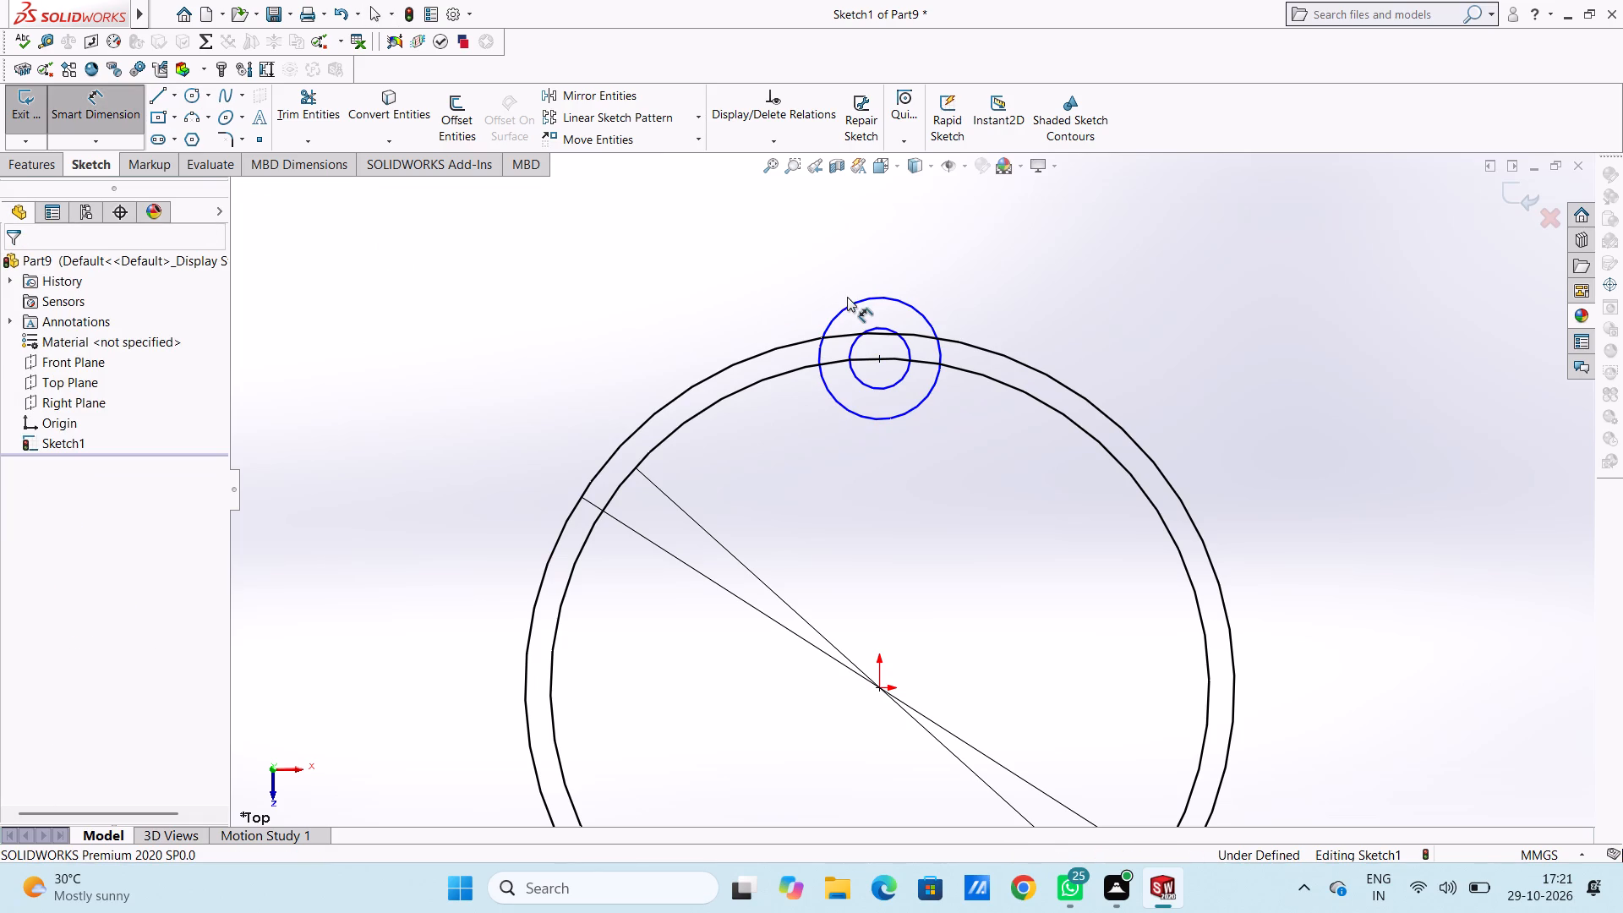
{"action": "left_click", "coordinate": [853, 303]}
{"action": "scroll", "coordinate": [1031, 260], "scroll_direction": "down", "scroll_amount": 1}
{"action": "scroll", "coordinate": [1031, 260], "scroll_direction": "up", "scroll_amount": 3}
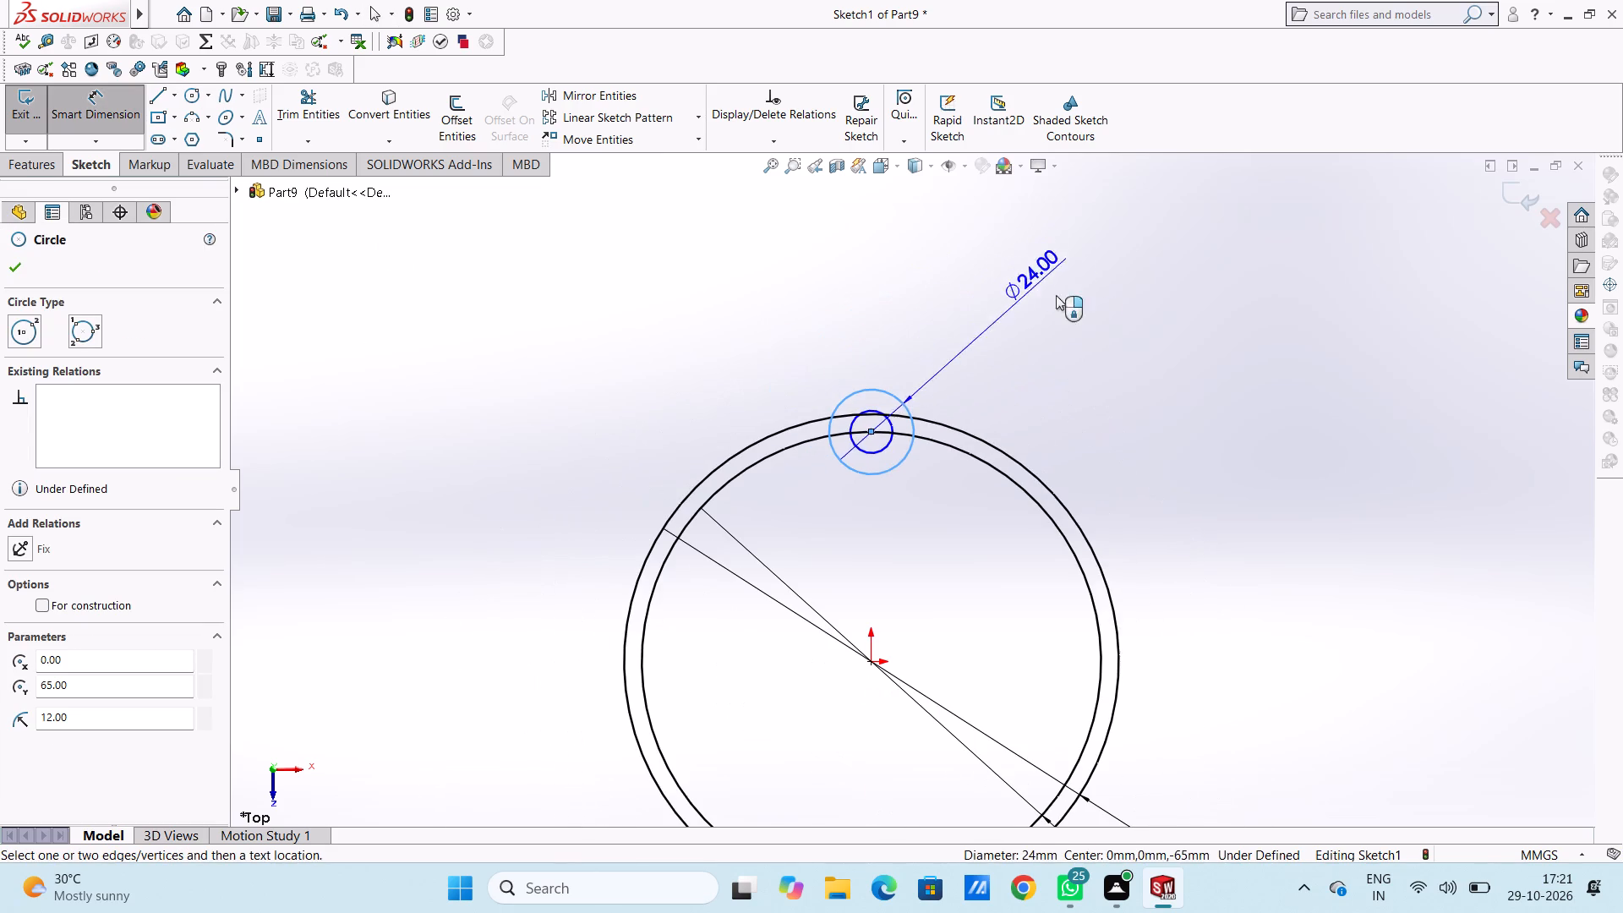
{"action": "left_click", "coordinate": [1099, 298]}
{"action": "left_click", "coordinate": [1022, 270]}
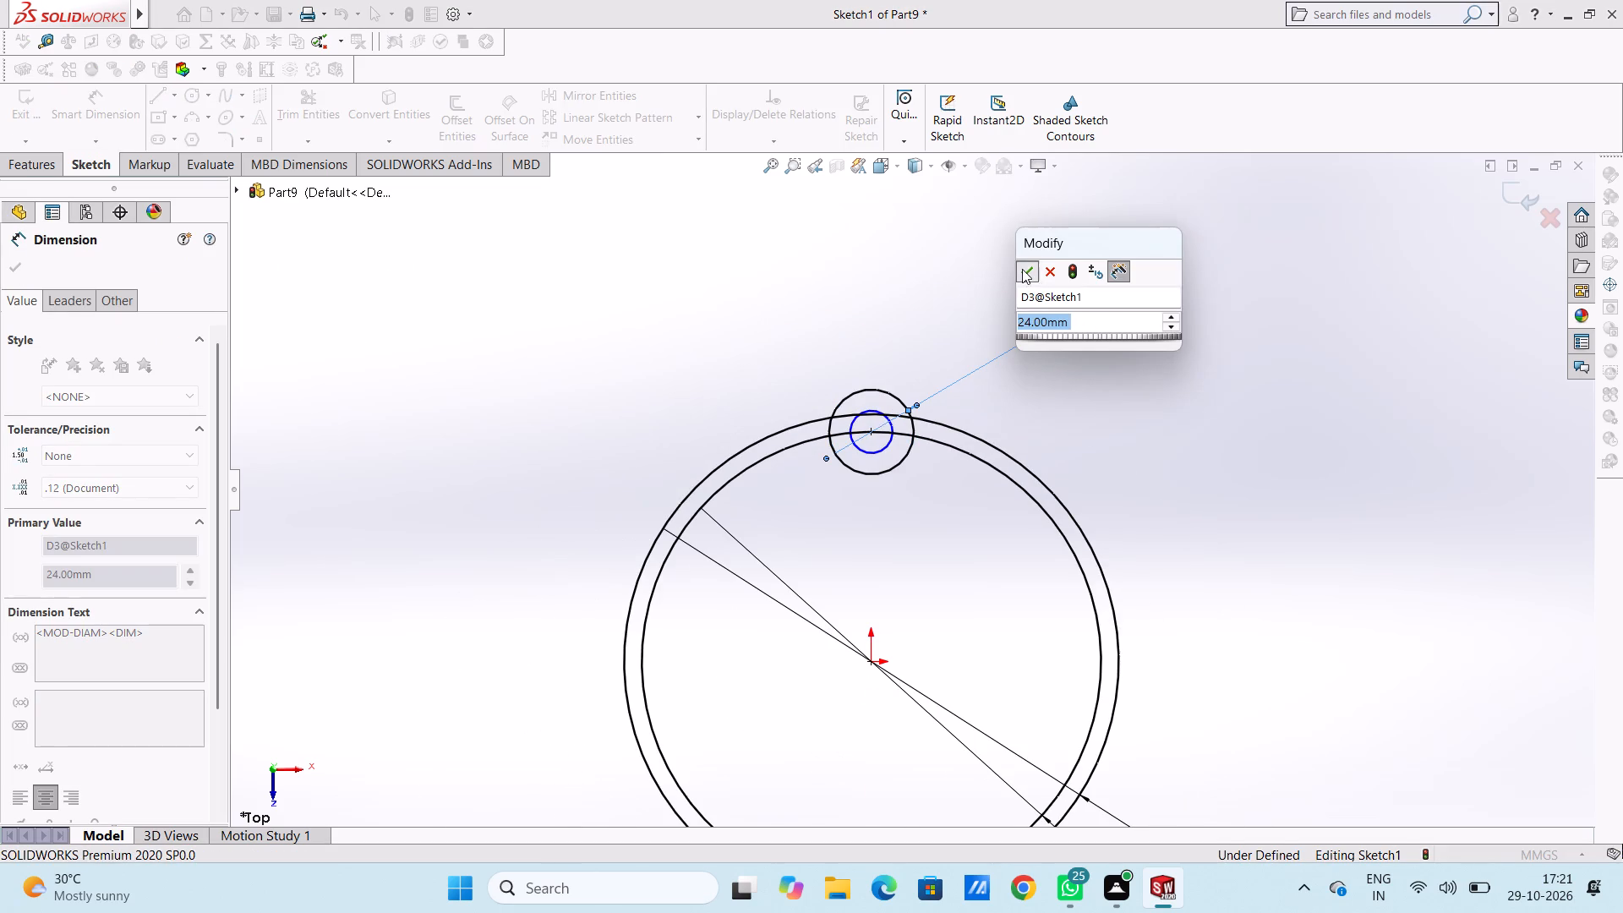
{"action": "left_click", "coordinate": [983, 282]}
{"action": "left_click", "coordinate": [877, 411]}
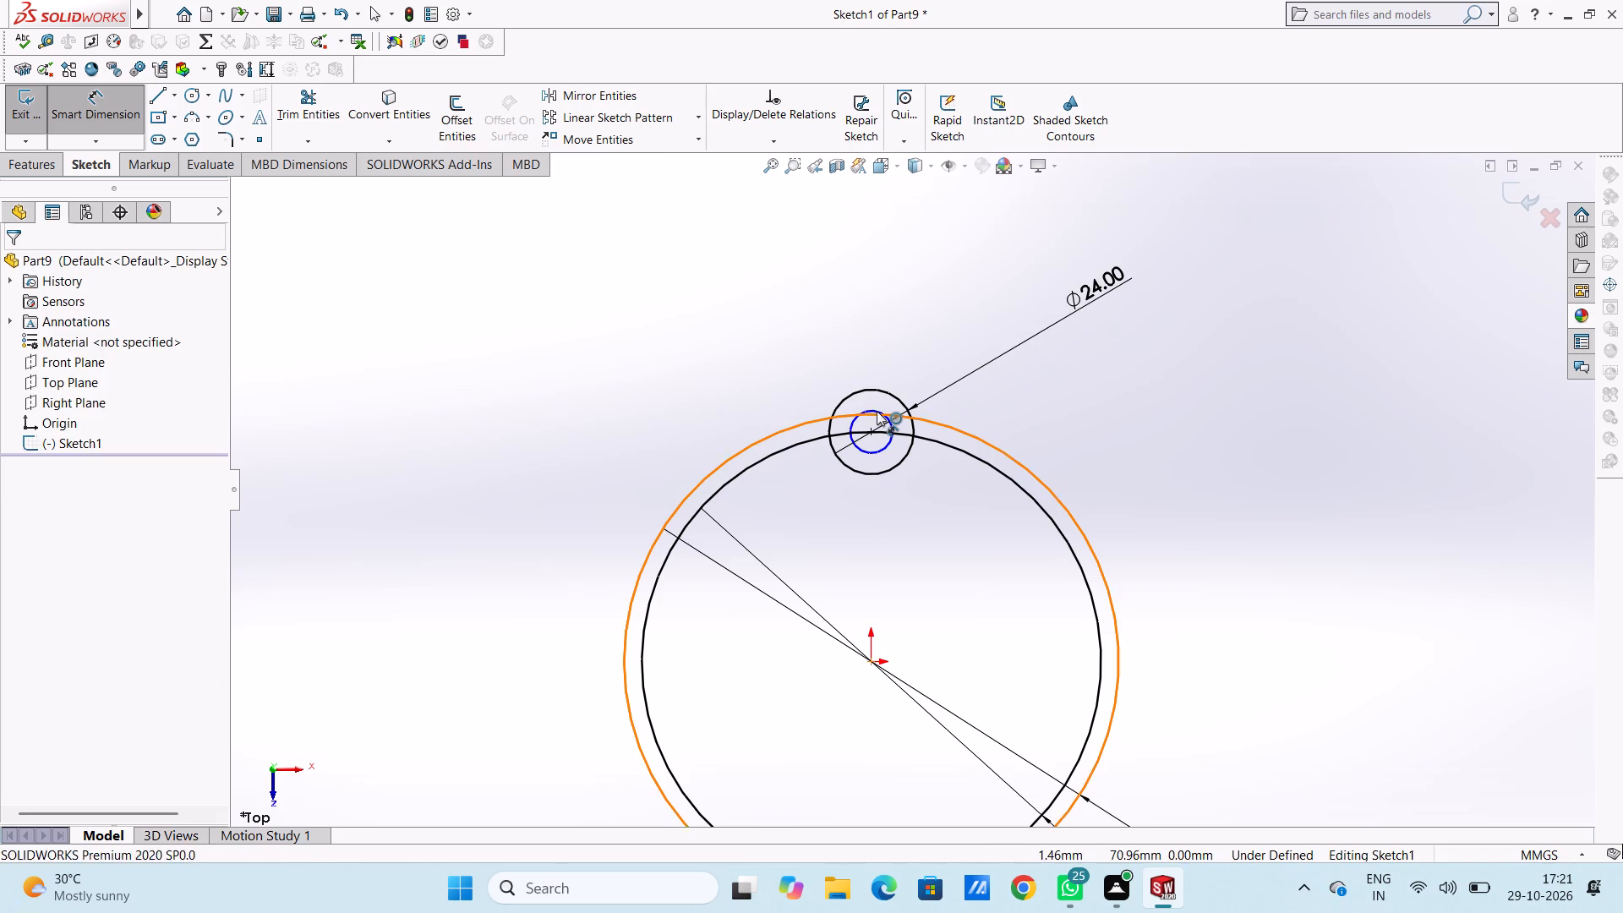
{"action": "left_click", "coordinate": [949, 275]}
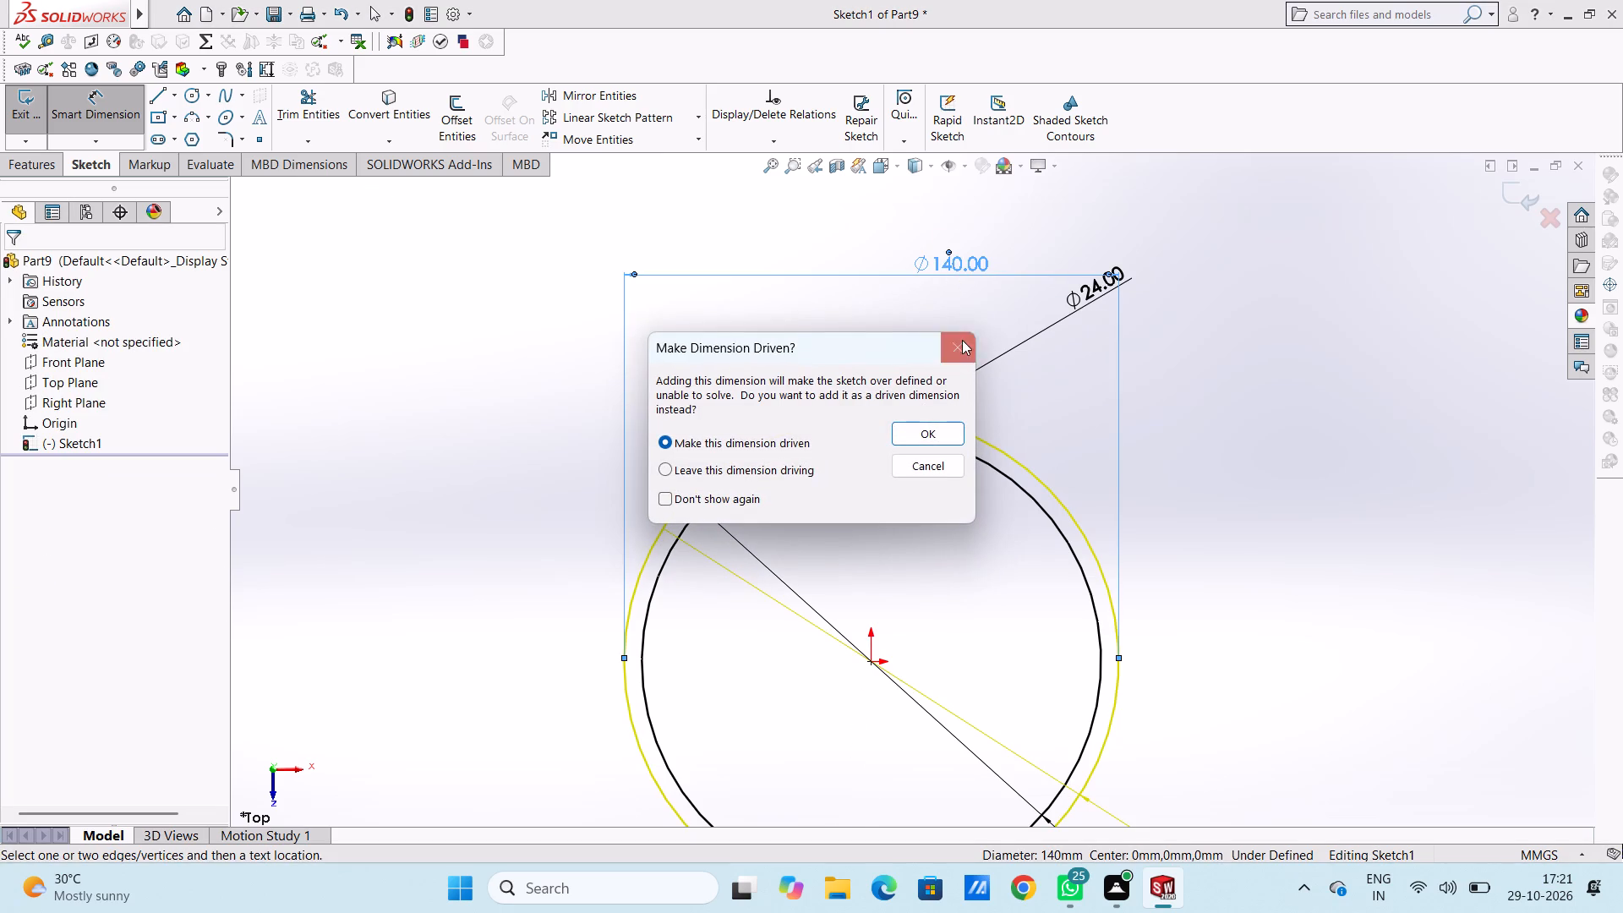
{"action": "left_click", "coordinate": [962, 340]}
Dimension the inner small circle with a 12 mm diameter.
{"action": "scroll", "coordinate": [879, 444], "scroll_direction": "down", "scroll_amount": 3}
{"action": "left_click", "coordinate": [839, 427]}
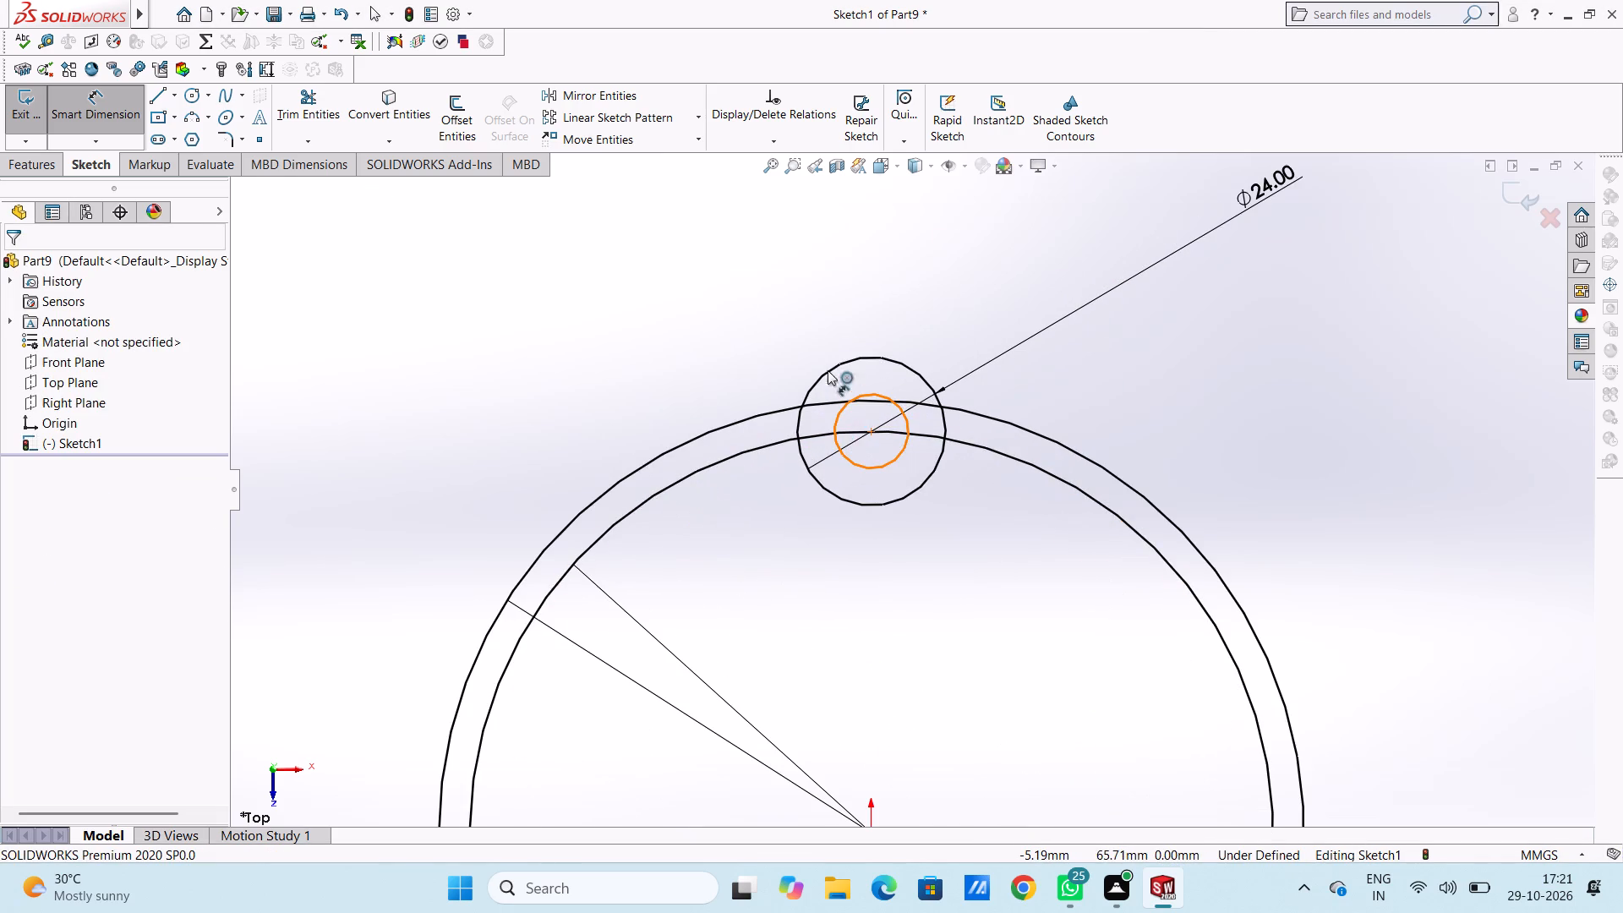
{"action": "scroll", "coordinate": [854, 321], "scroll_direction": "up", "scroll_amount": 5}
{"action": "left_click", "coordinate": [675, 283]}
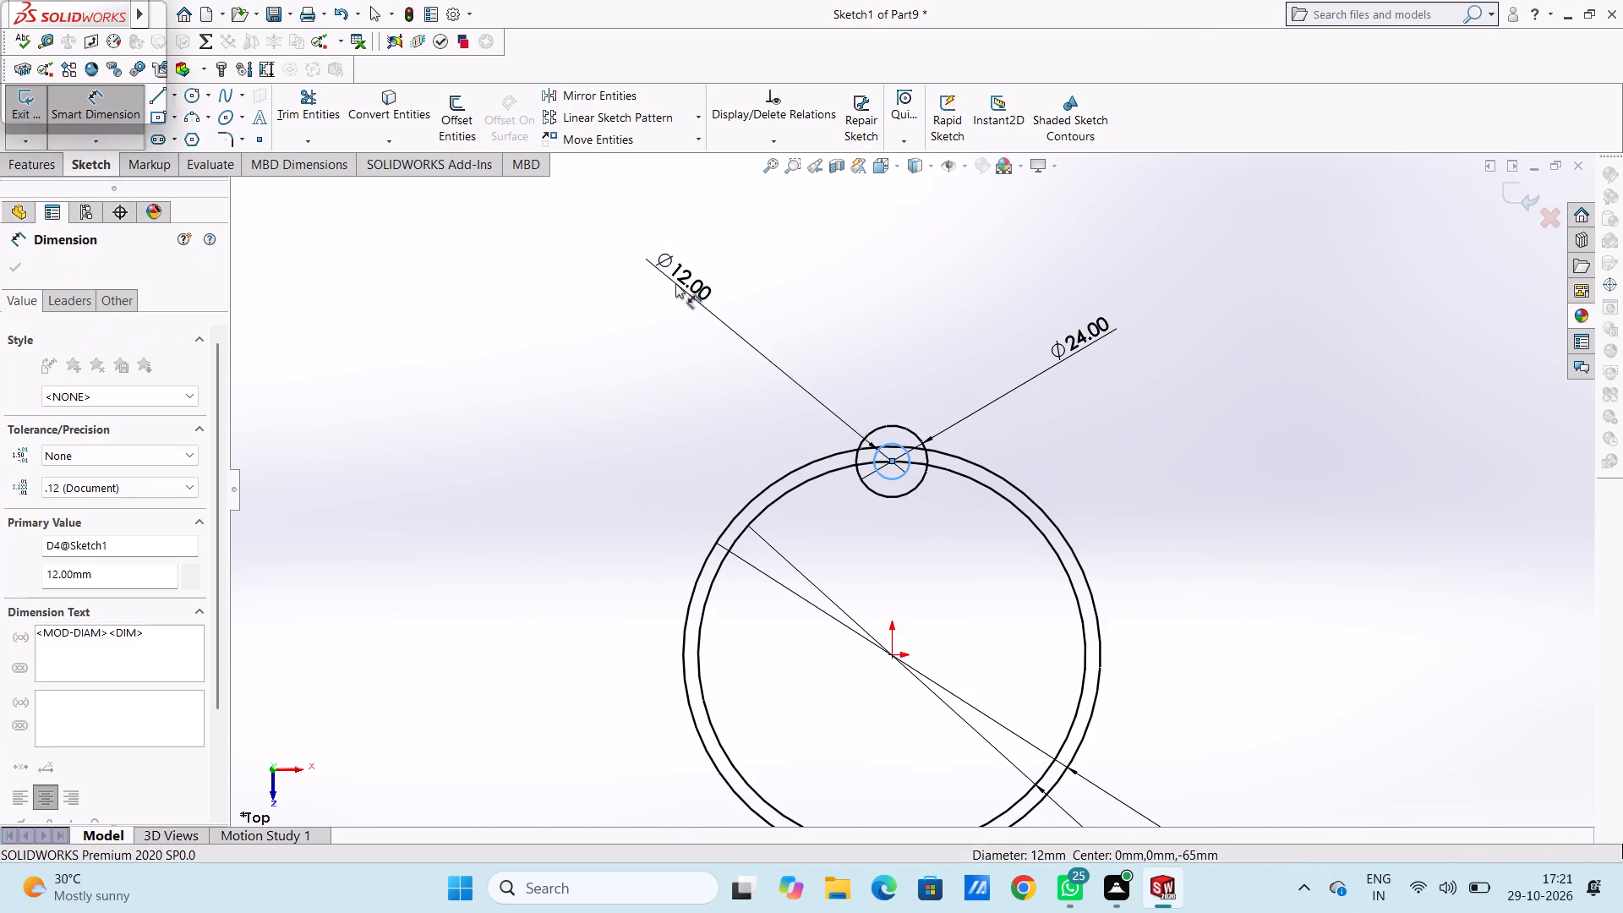
{"action": "left_click", "coordinate": [612, 261]}
{"action": "left_click", "coordinate": [598, 282]}
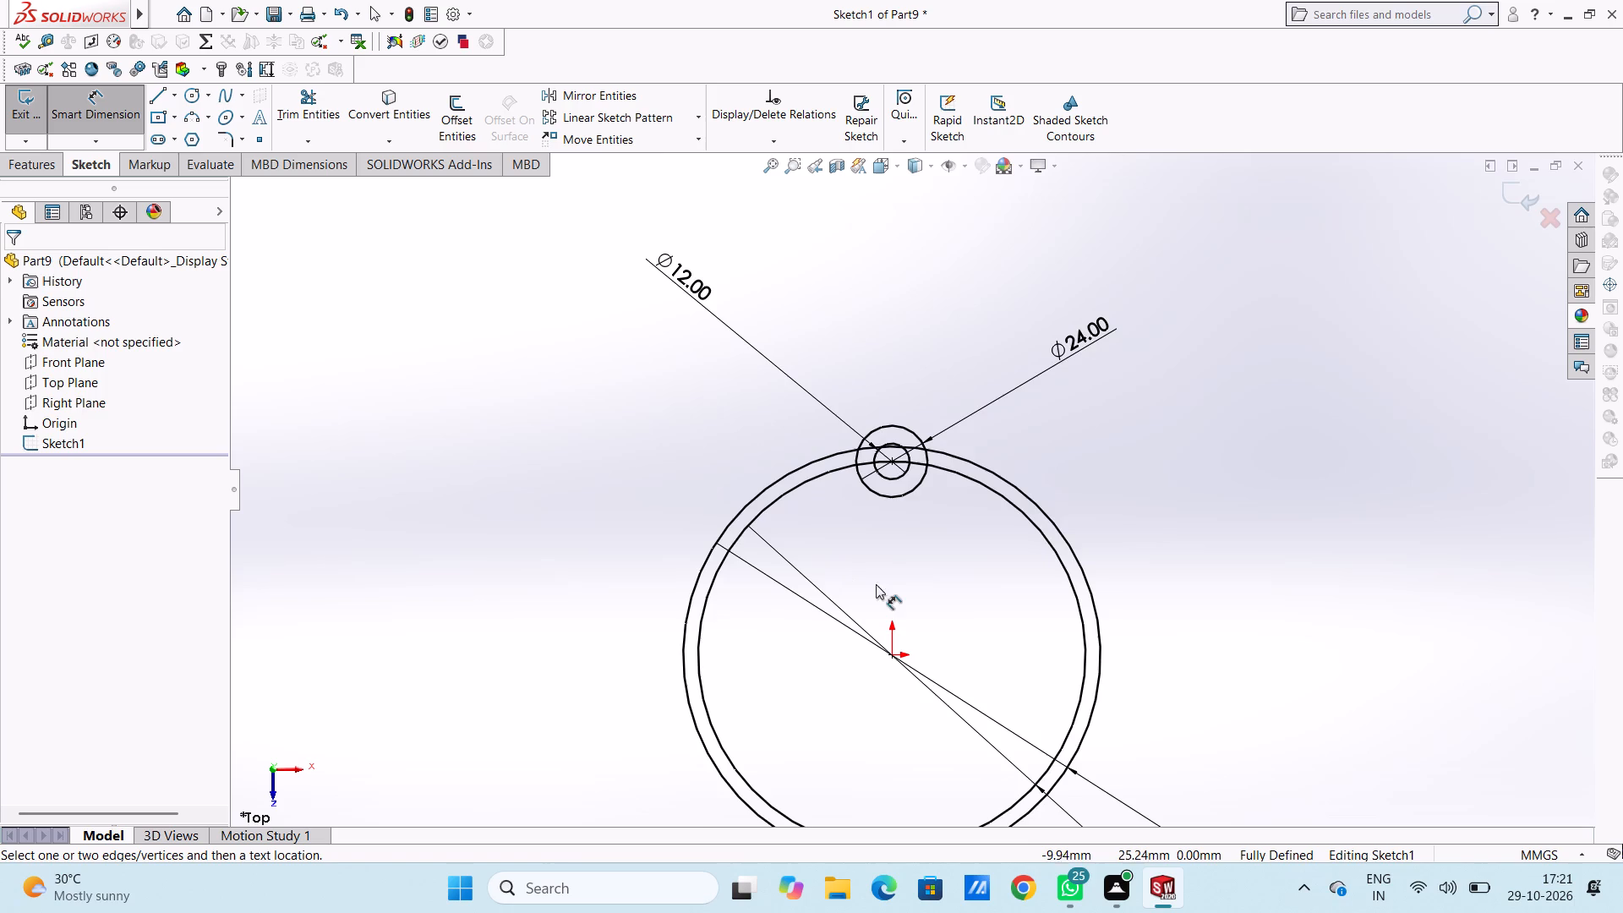
Trim away the arcs of the 140 mm and 130 mm circles that lie inside the 24 mm circle, and finish the trim.
{"action": "scroll", "coordinate": [893, 588], "scroll_direction": "down", "scroll_amount": 1}
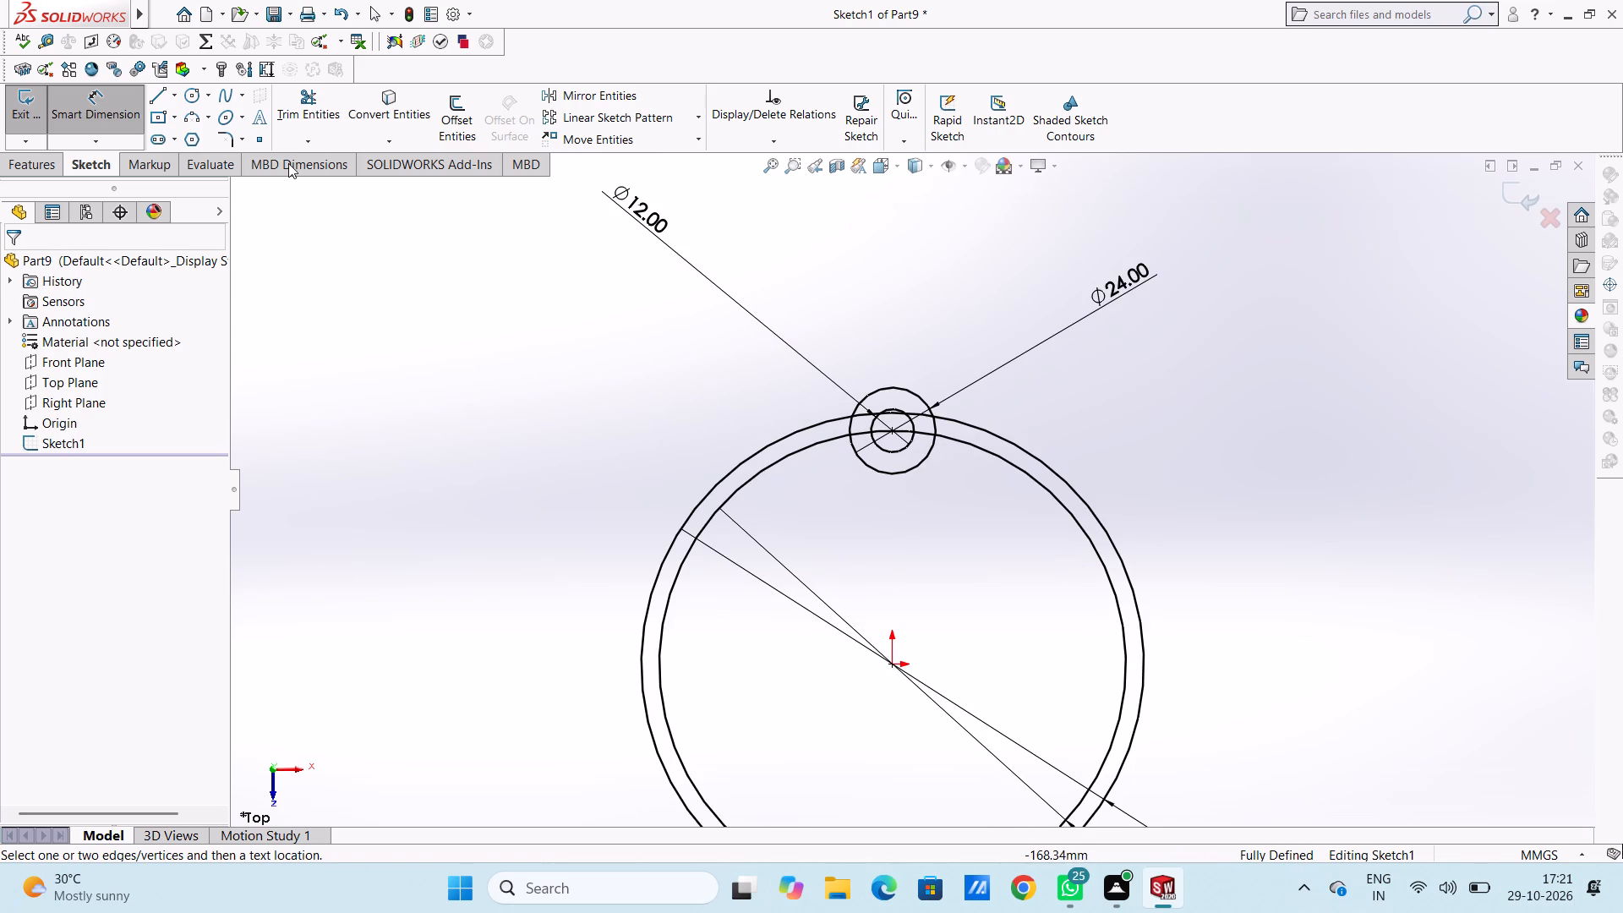
{"action": "left_click", "coordinate": [313, 112]}
{"action": "scroll", "coordinate": [881, 443], "scroll_direction": "down", "scroll_amount": 4}
{"action": "left_click", "coordinate": [855, 397]}
{"action": "left_click", "coordinate": [909, 396]}
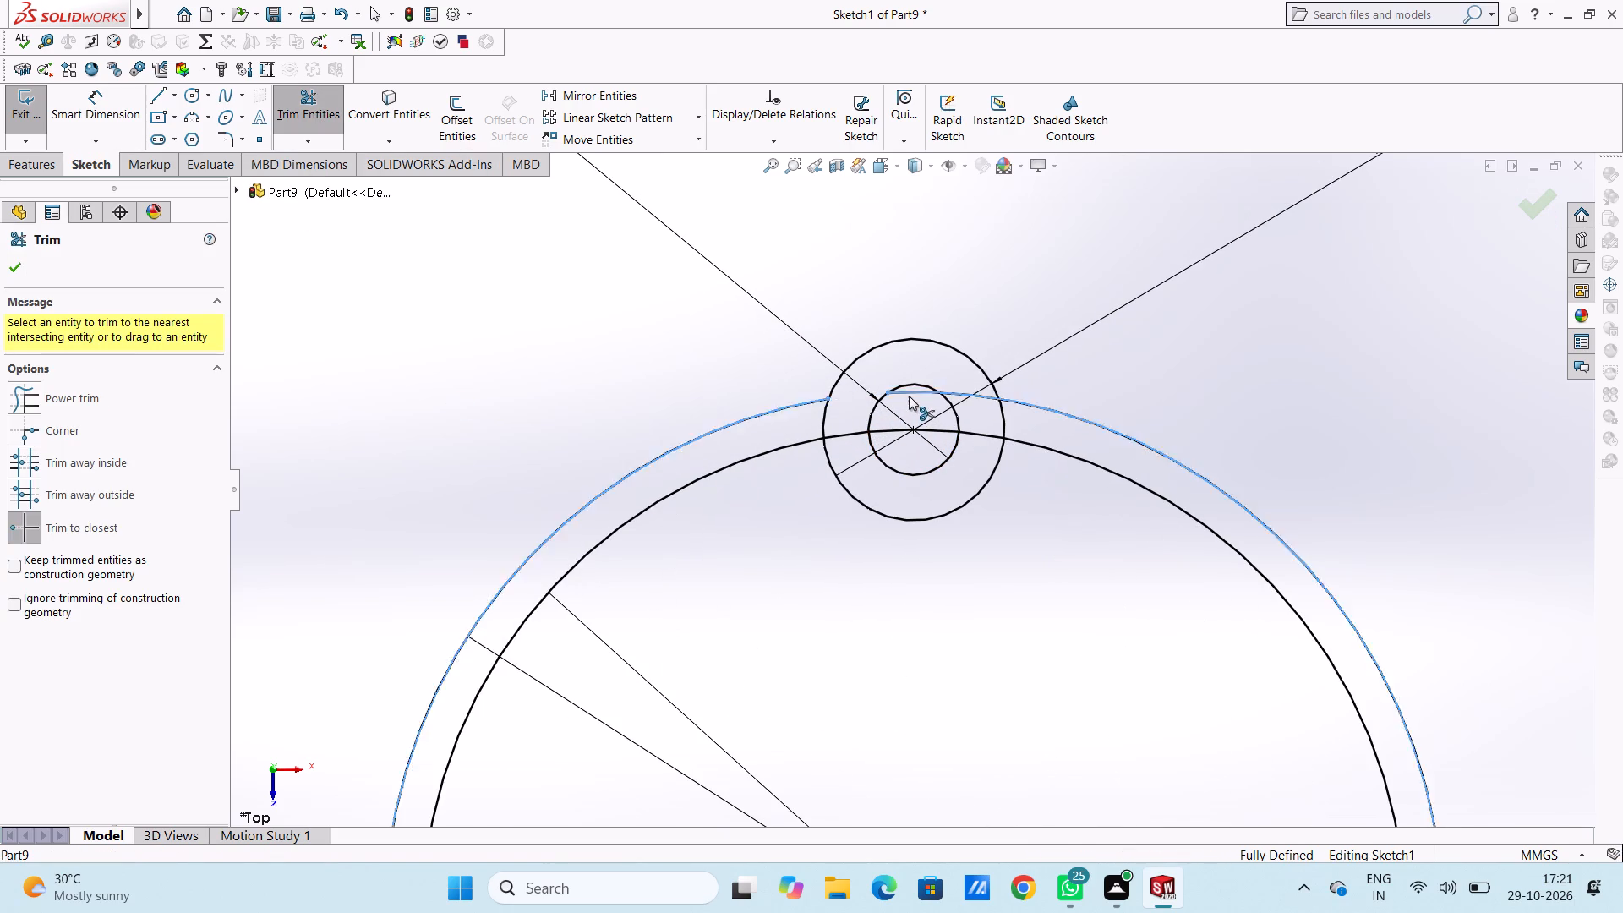
{"action": "left_click", "coordinate": [977, 397]}
{"action": "left_click", "coordinate": [920, 430]}
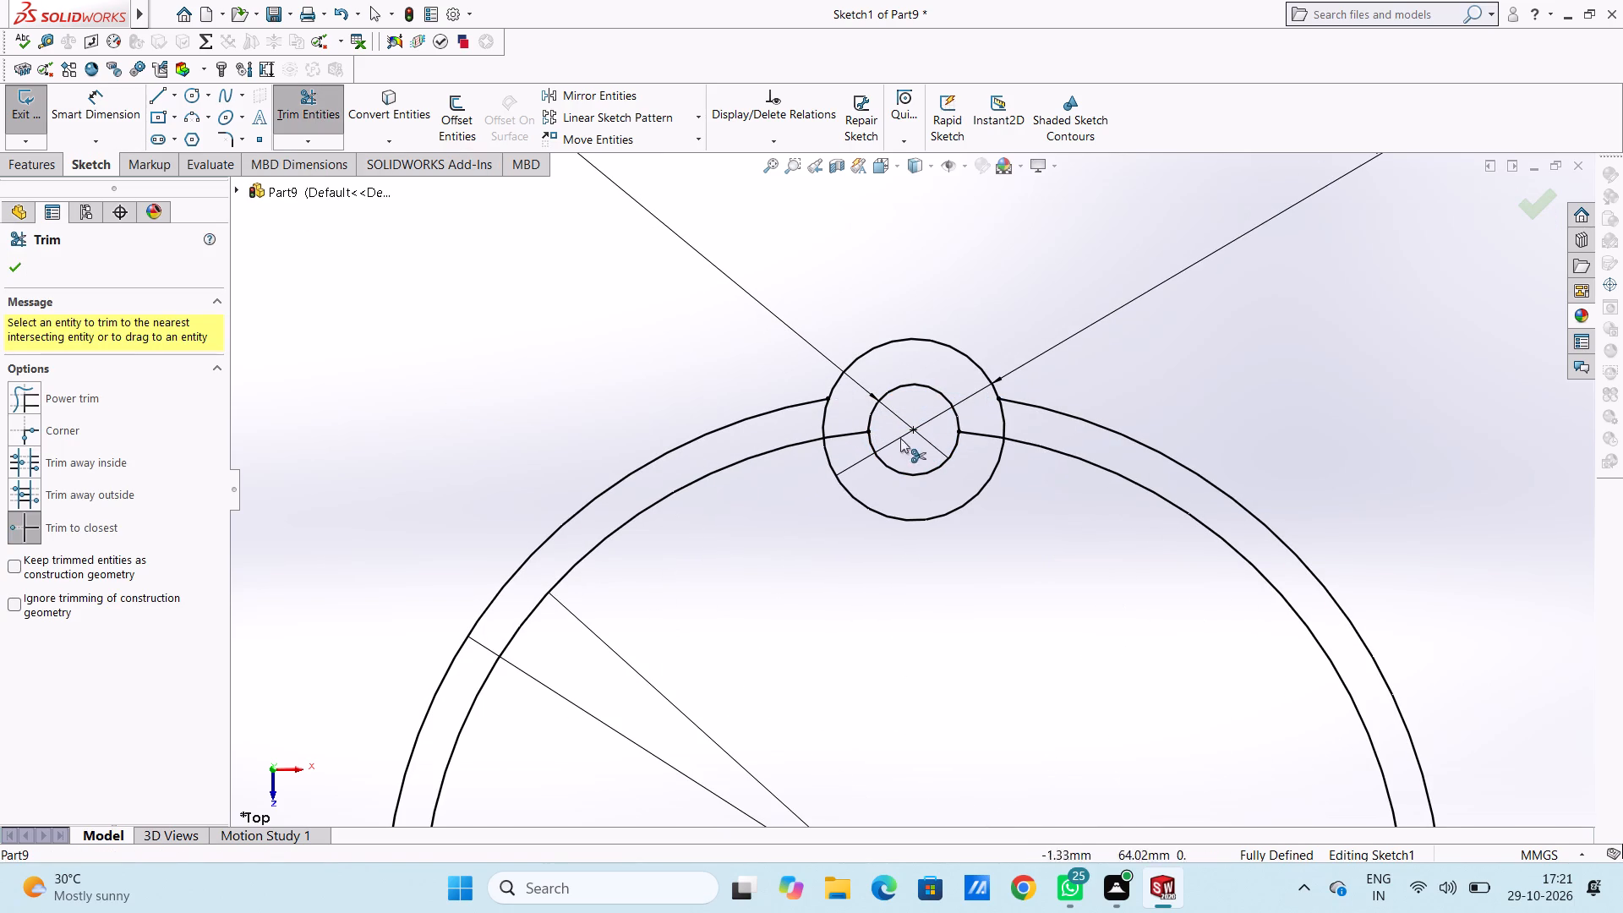
{"action": "left_click", "coordinate": [850, 438]}
{"action": "left_click", "coordinate": [970, 435]}
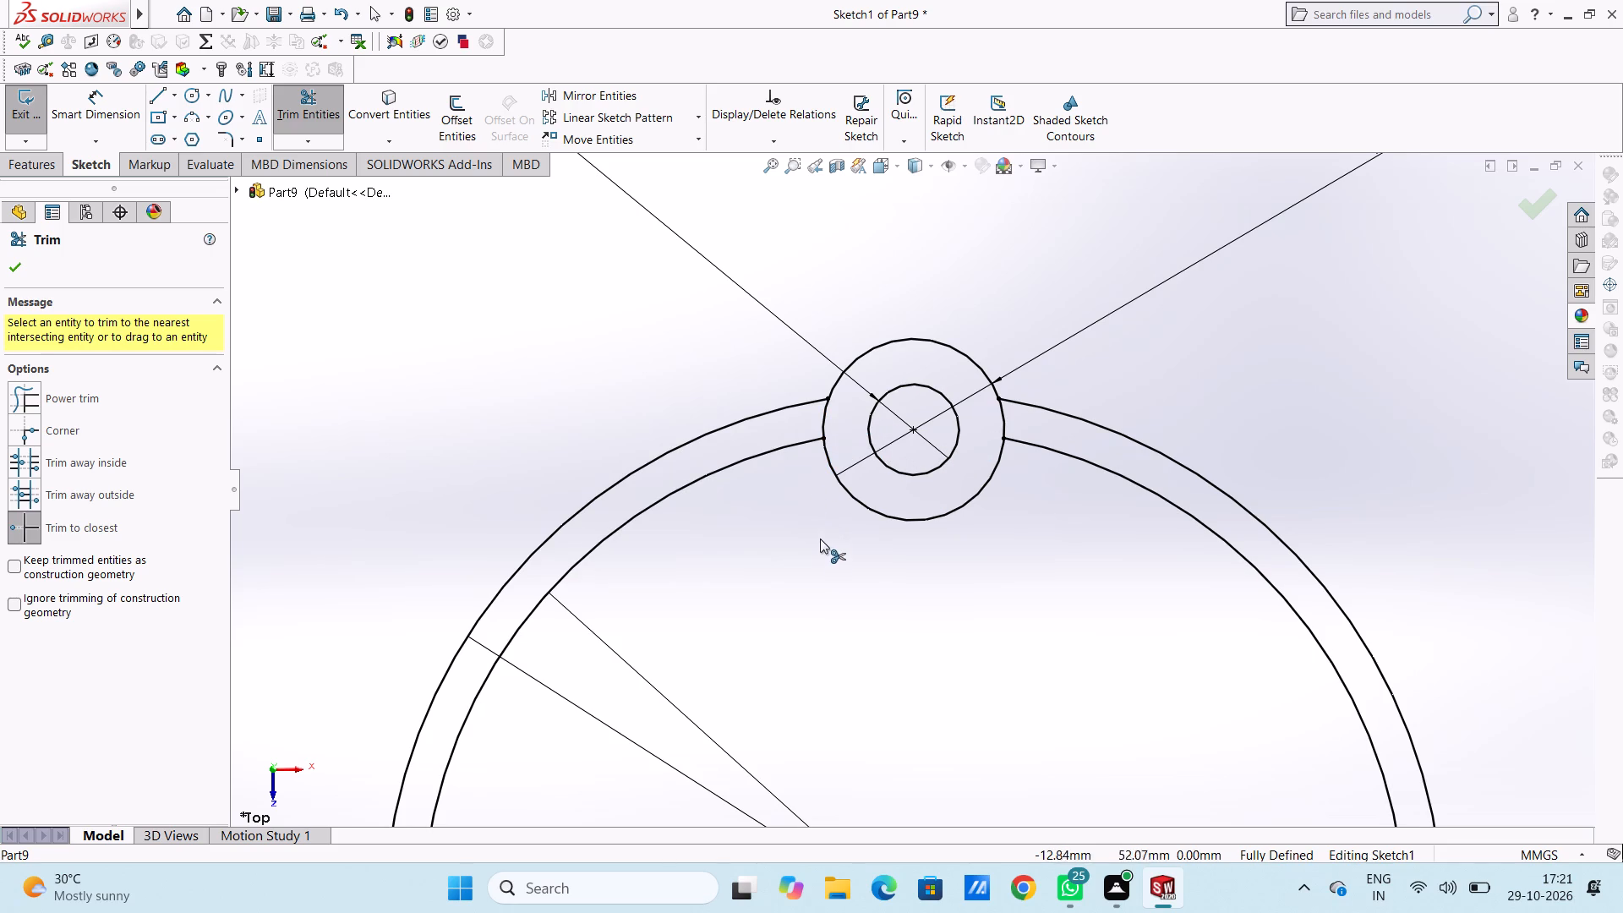
{"action": "scroll", "coordinate": [822, 546], "scroll_direction": "up", "scroll_amount": 2}
{"action": "middle_click_drag", "start_coordinate": [858, 576], "coordinate": [860, 397]}
{"action": "scroll", "coordinate": [932, 597], "scroll_direction": "up", "scroll_amount": 3}
{"action": "scroll", "coordinate": [966, 658], "scroll_direction": "down", "scroll_amount": 1}
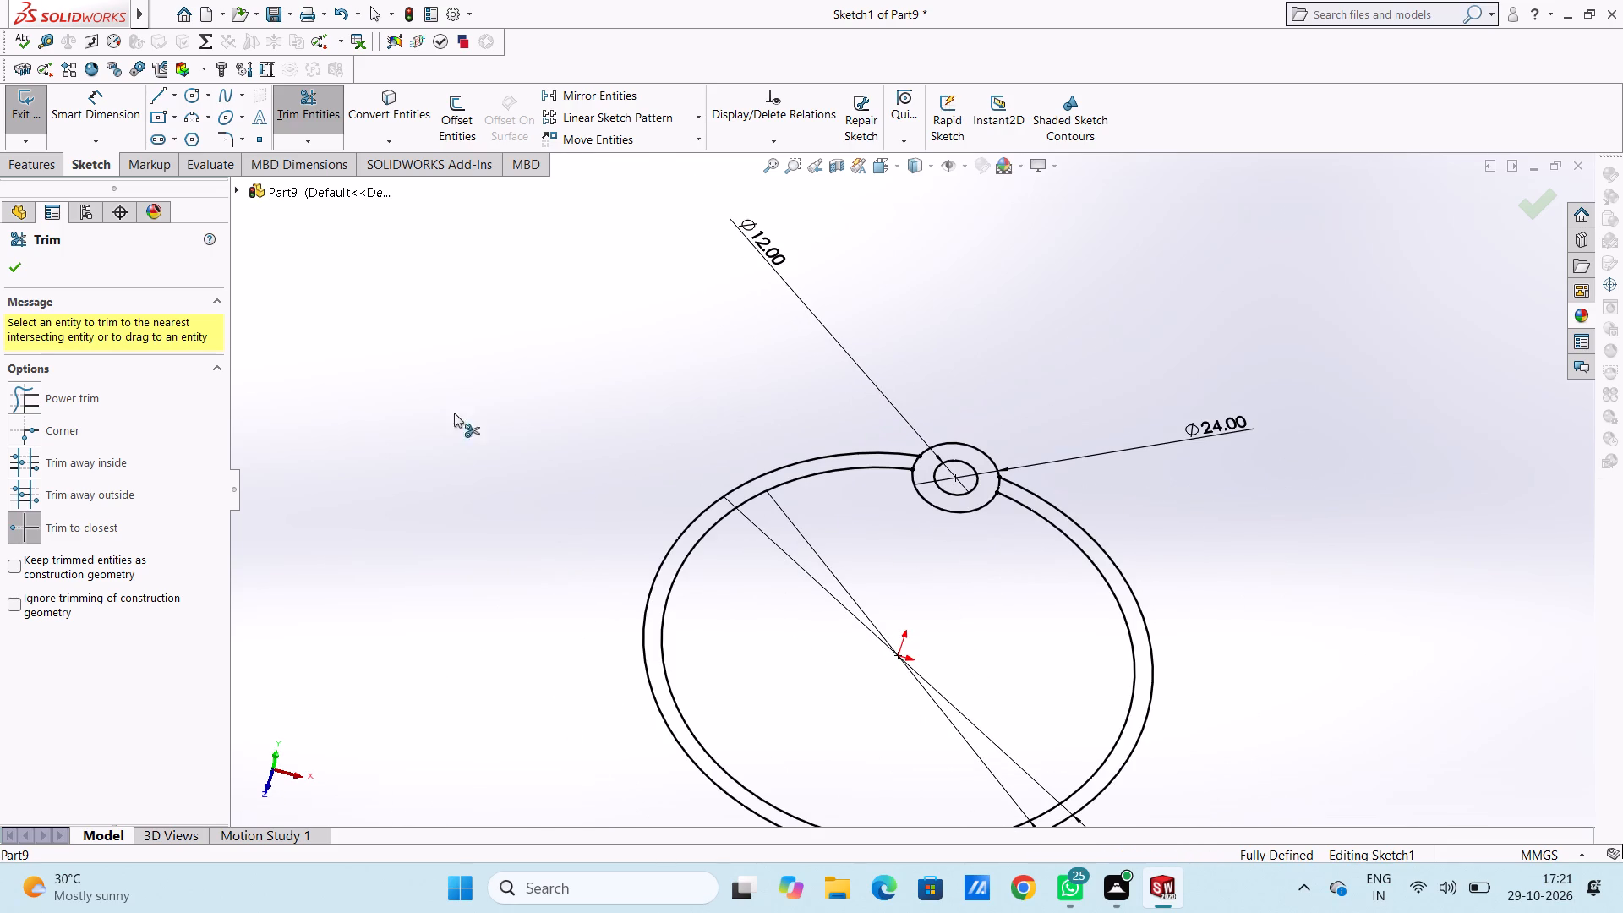
{"action": "left_click", "coordinate": [6, 260]}
{"action": "left_click", "coordinate": [388, 400]}
Circular-pattern the 24 mm and 12 mm circles around the origin as 4 equally spaced instances over 360 degrees.
{"action": "middle_click_drag", "start_coordinate": [567, 340], "coordinate": [620, 443]}
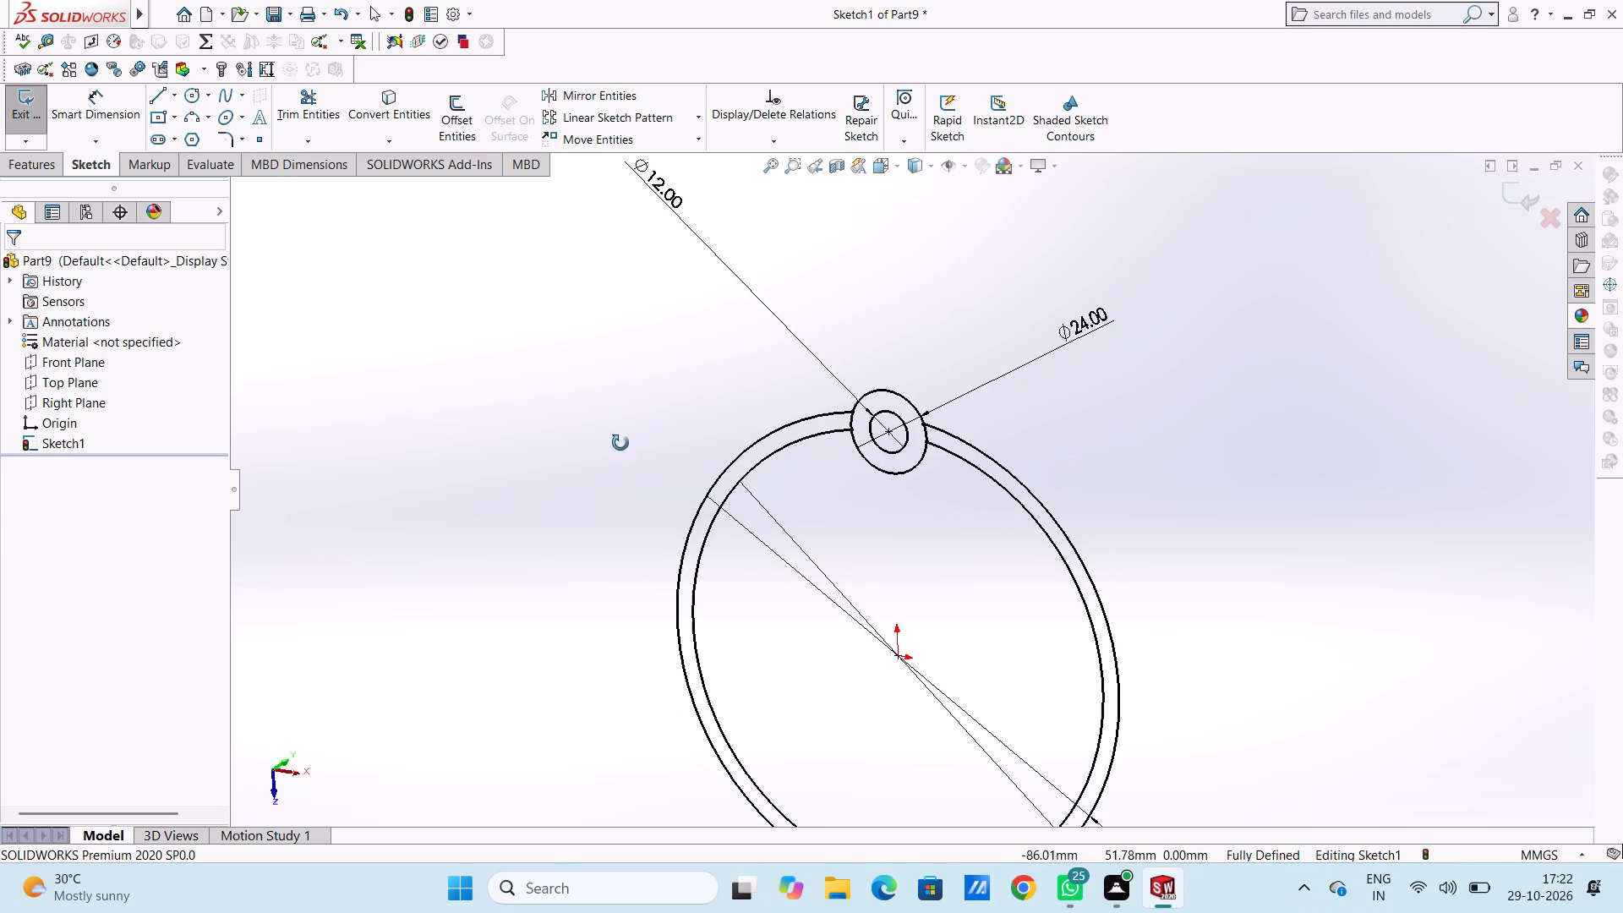
{"action": "middle_click_drag", "start_coordinate": [620, 443], "coordinate": [561, 482]}
{"action": "scroll", "coordinate": [945, 514], "scroll_direction": "down", "scroll_amount": 4}
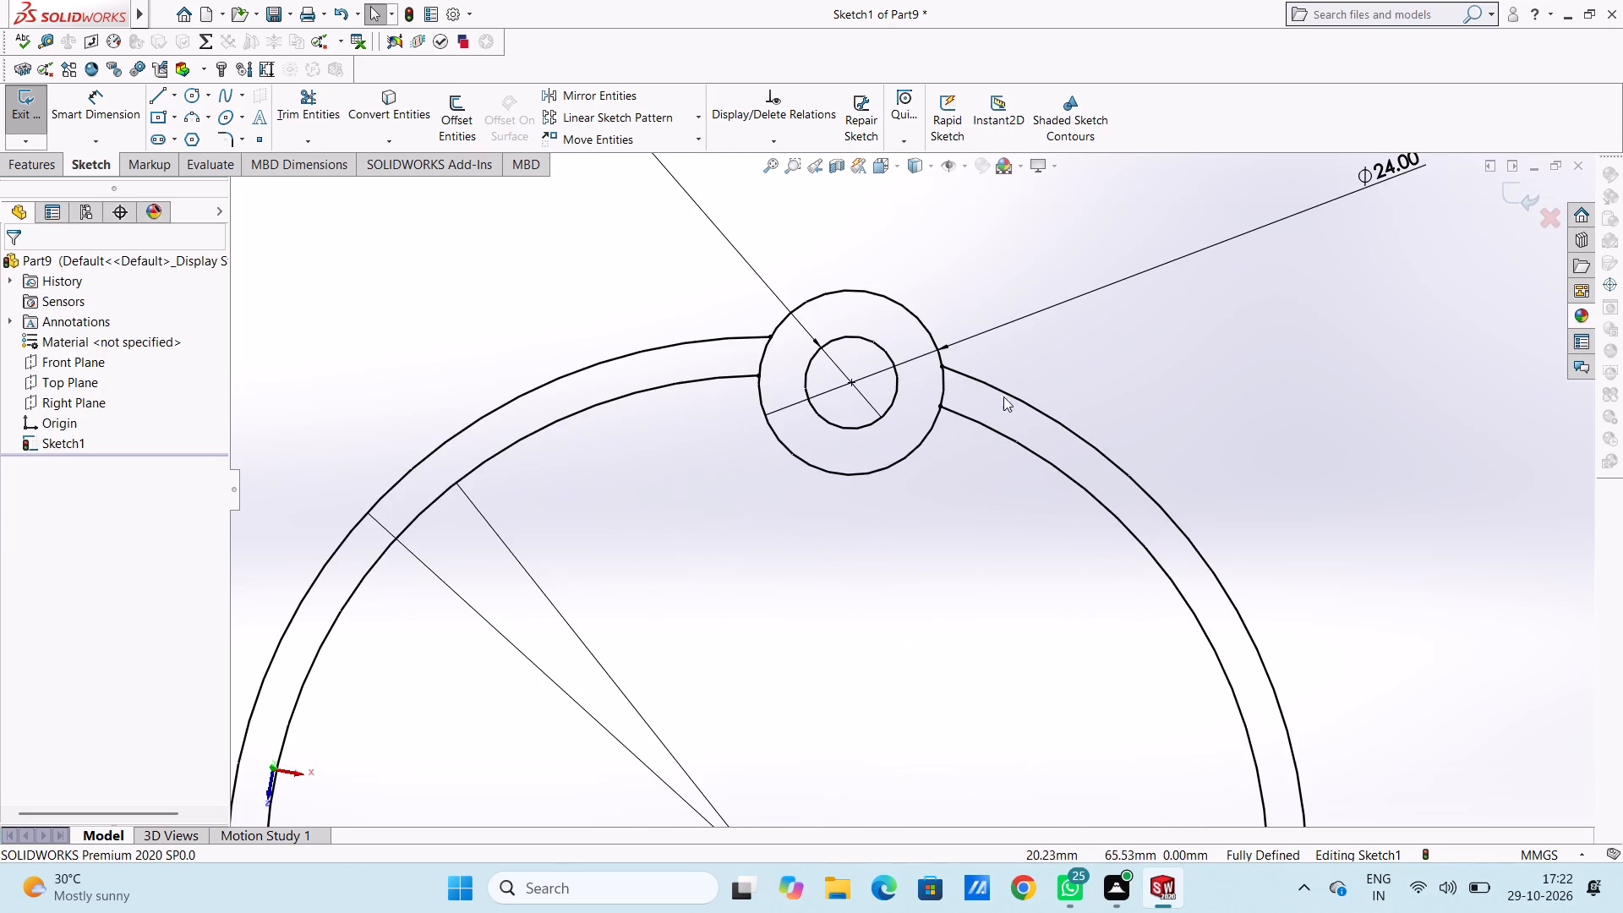
{"action": "left_click", "coordinate": [911, 312]}
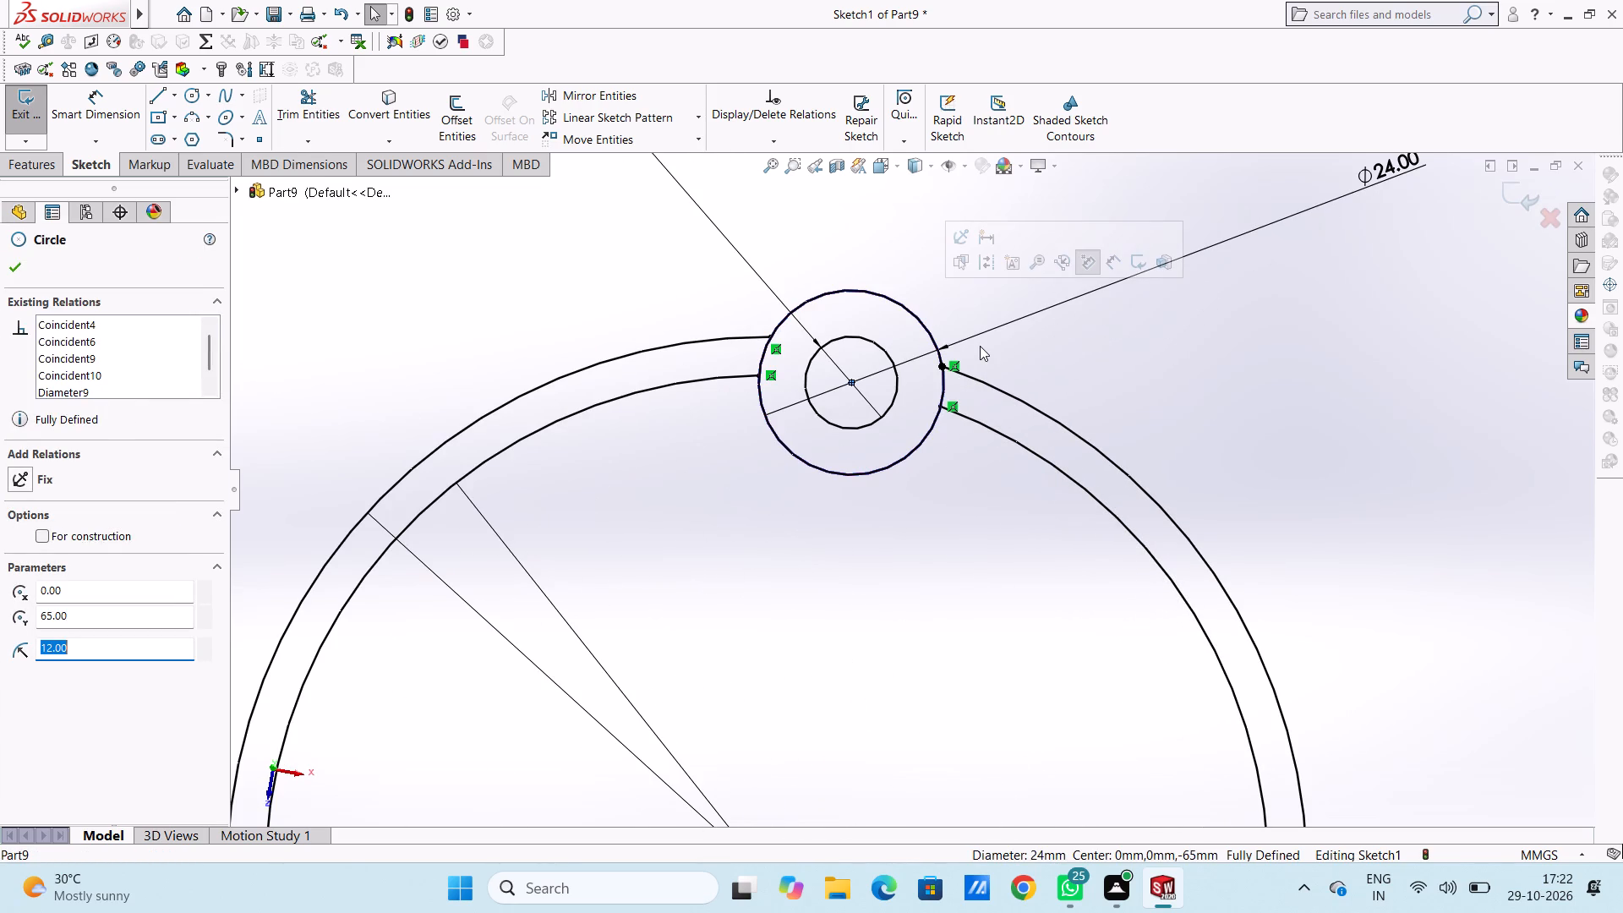
{"action": "left_click", "coordinate": [893, 395], "text": "ctrl"}
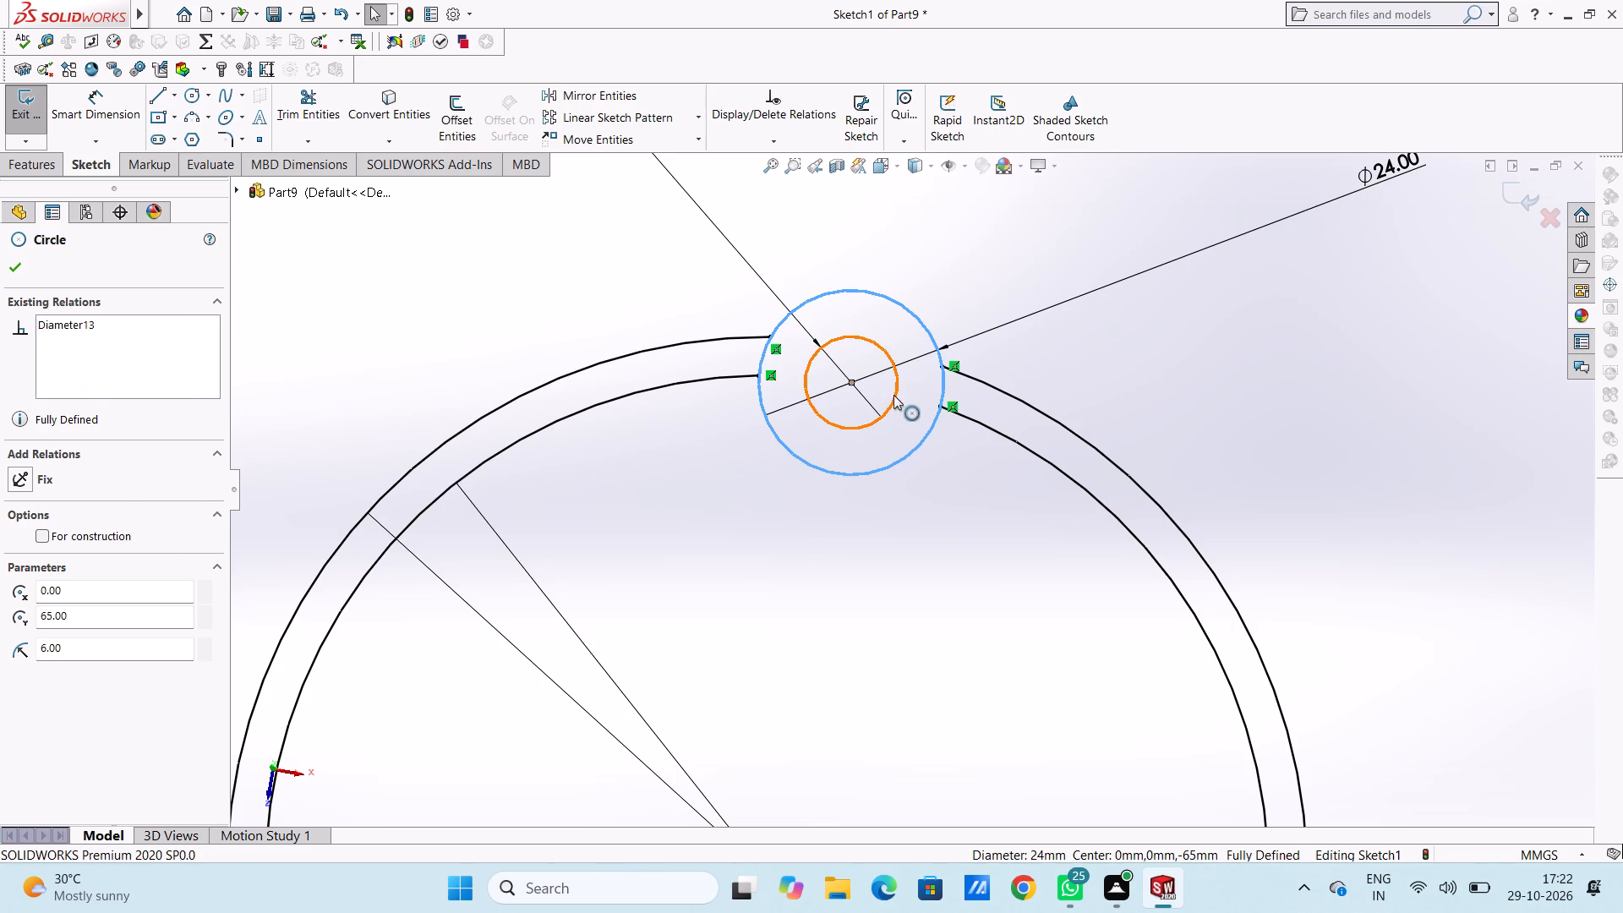
{"action": "left_click", "coordinate": [700, 111]}
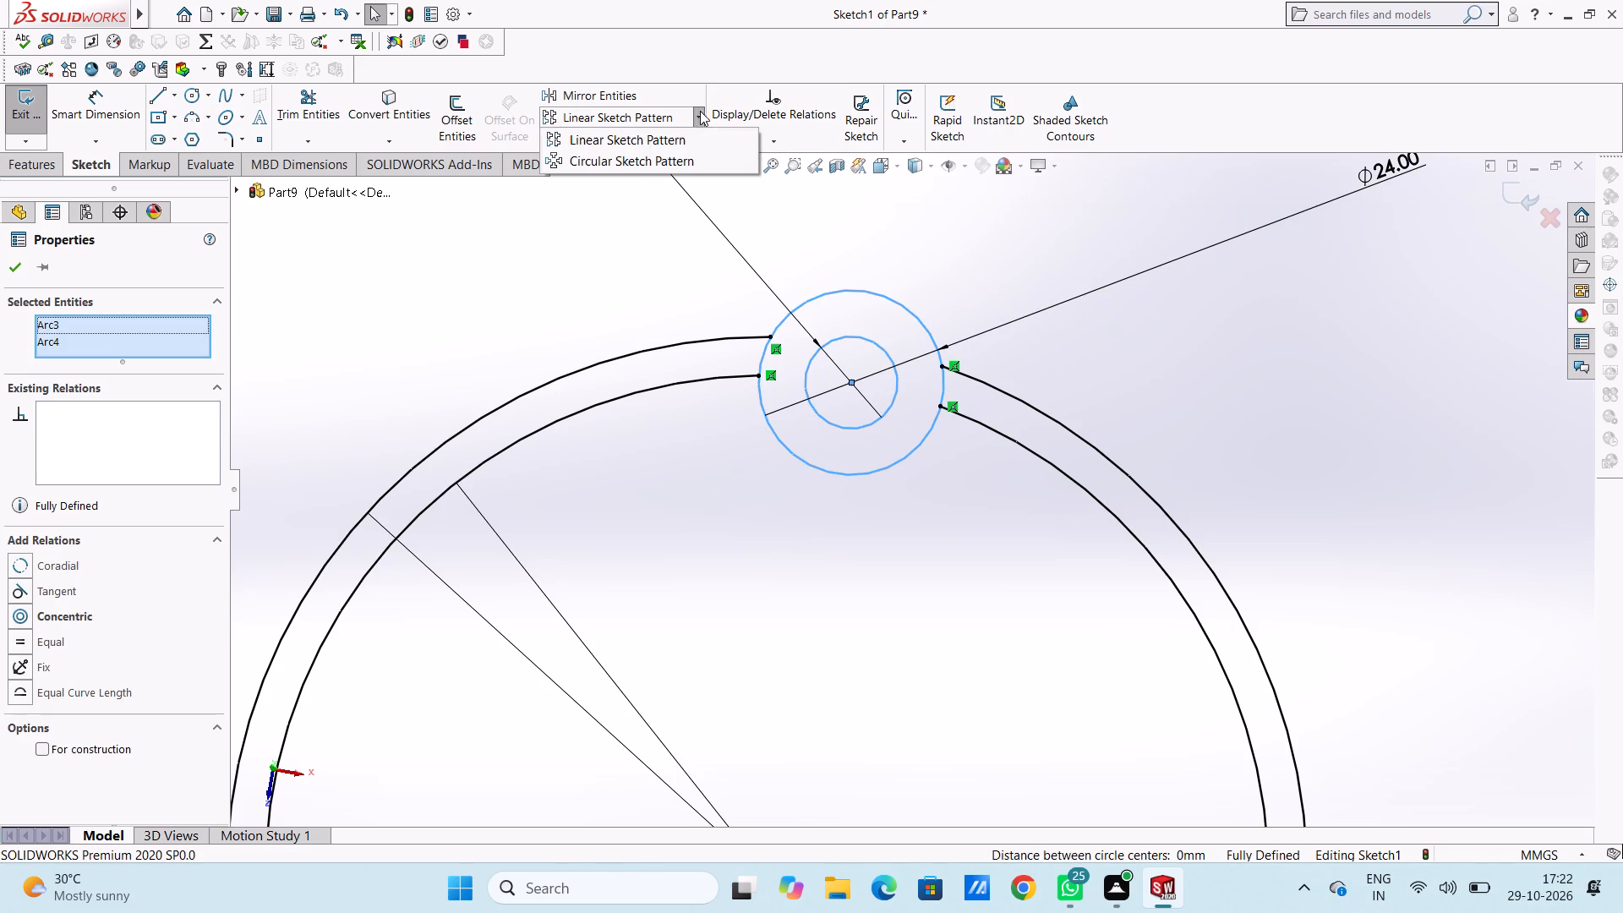
{"action": "left_click", "coordinate": [705, 167]}
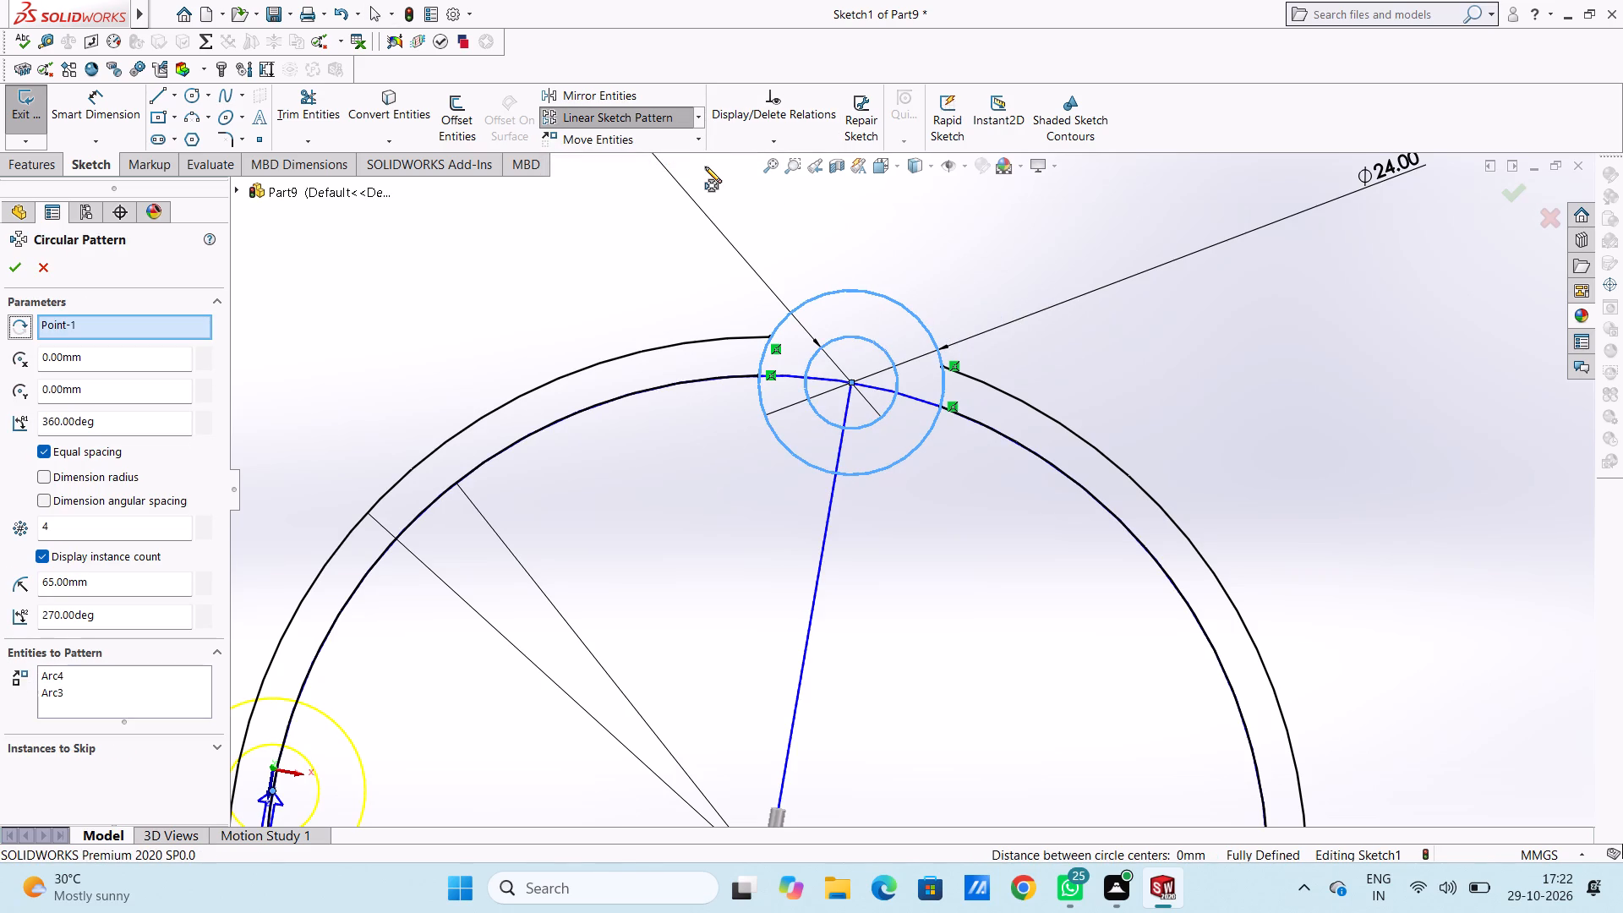
{"action": "scroll", "coordinate": [1040, 551], "scroll_direction": "up", "scroll_amount": 5}
{"action": "middle_click_drag", "start_coordinate": [1020, 602], "coordinate": [1027, 527]}
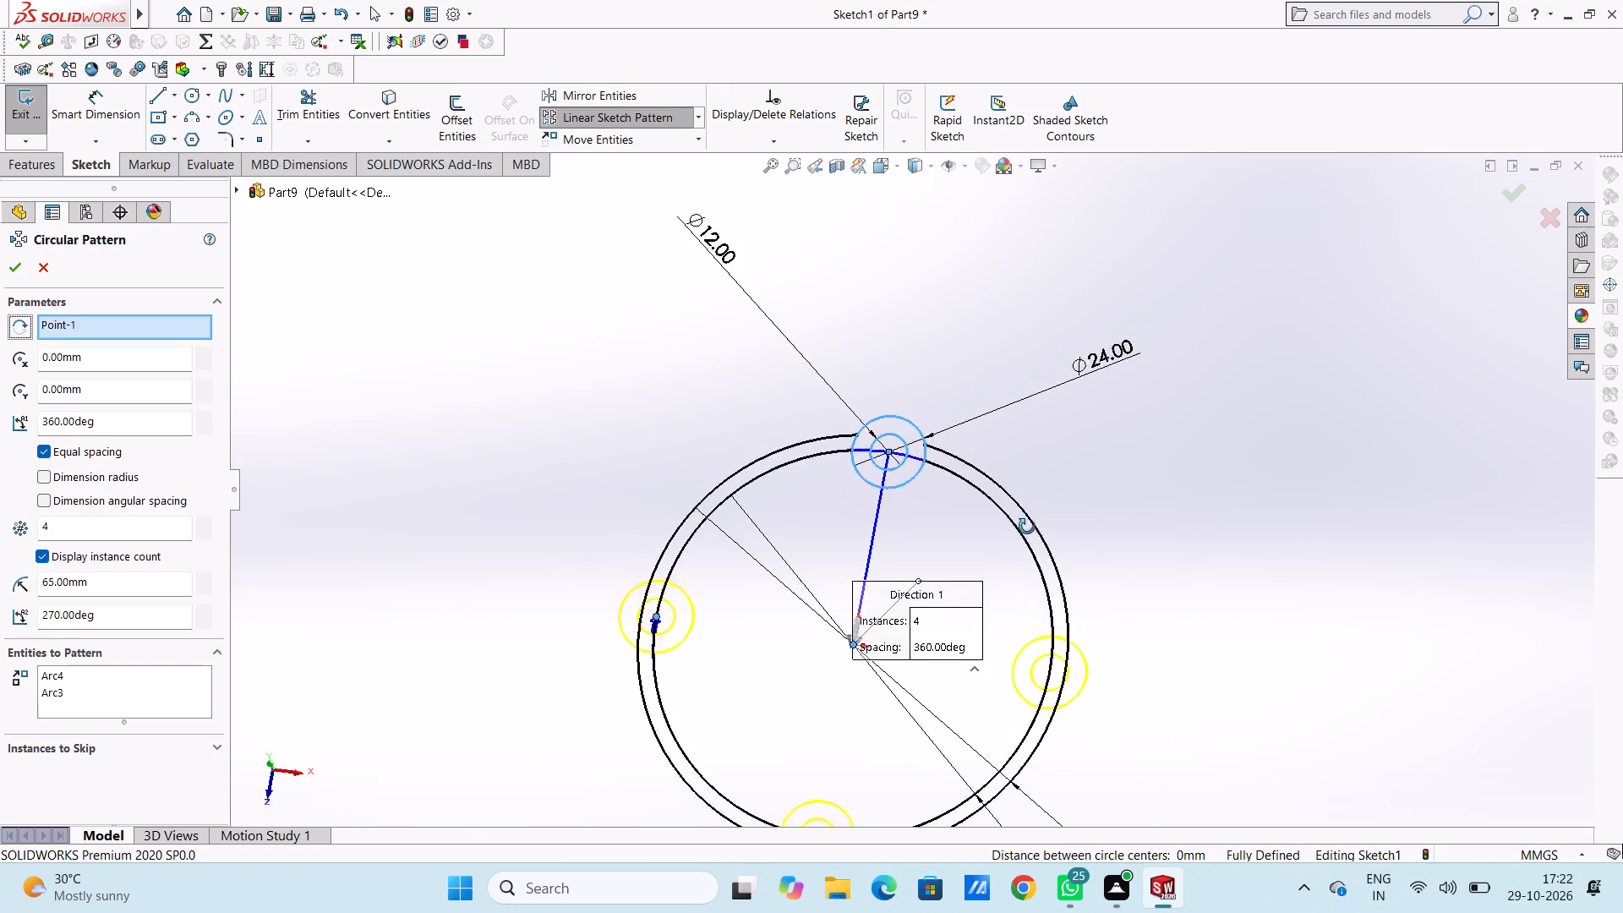
{"action": "middle_click_drag", "start_coordinate": [1027, 527], "coordinate": [1064, 517]}
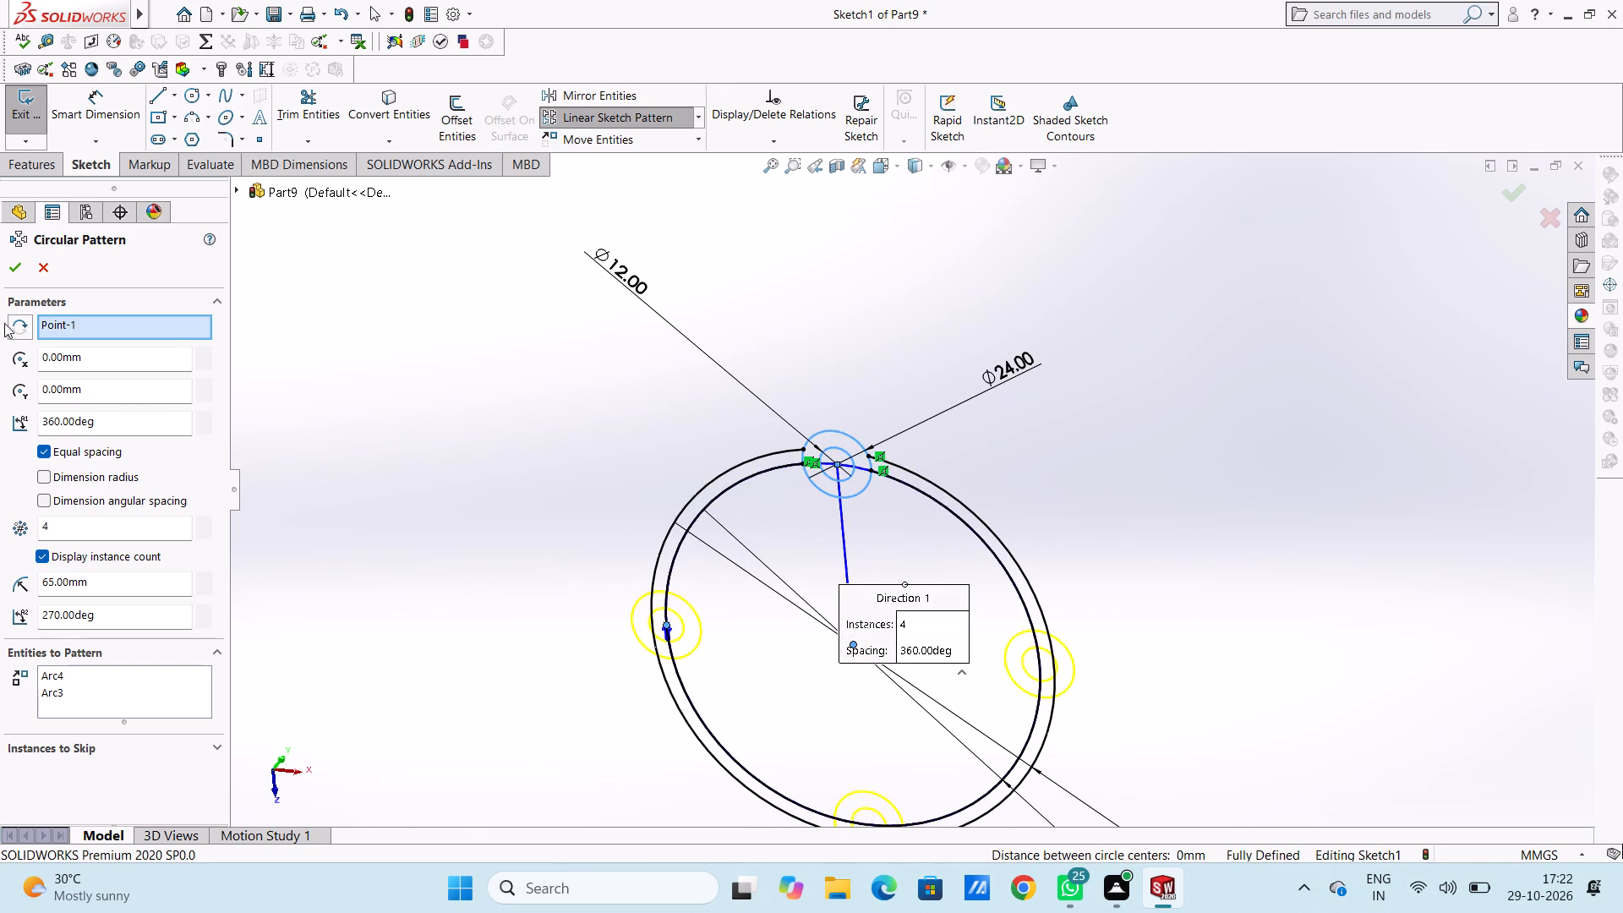
{"action": "left_click", "coordinate": [19, 267]}
{"action": "scroll", "coordinate": [615, 371], "scroll_direction": "up", "scroll_amount": 3}
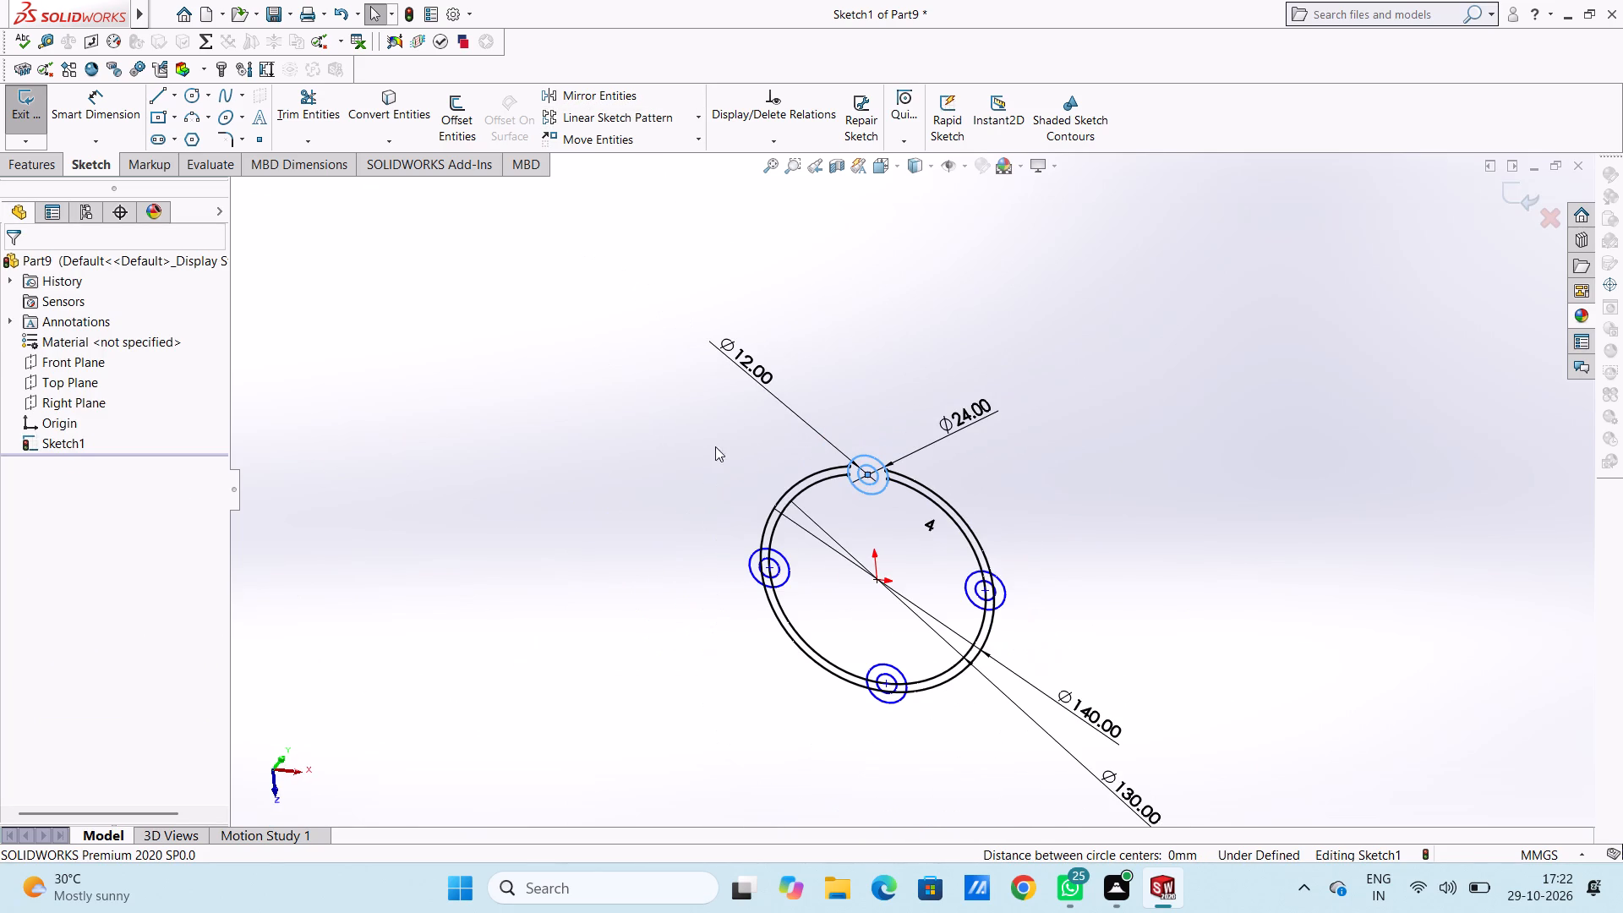
{"action": "left_click", "coordinate": [673, 440]}
Trim the 140 mm ring arc inside the ring's left 24 mm circle, undoing the mistaken trim of the 12 mm circle.
{"action": "middle_click_drag", "start_coordinate": [683, 421], "coordinate": [649, 544]}
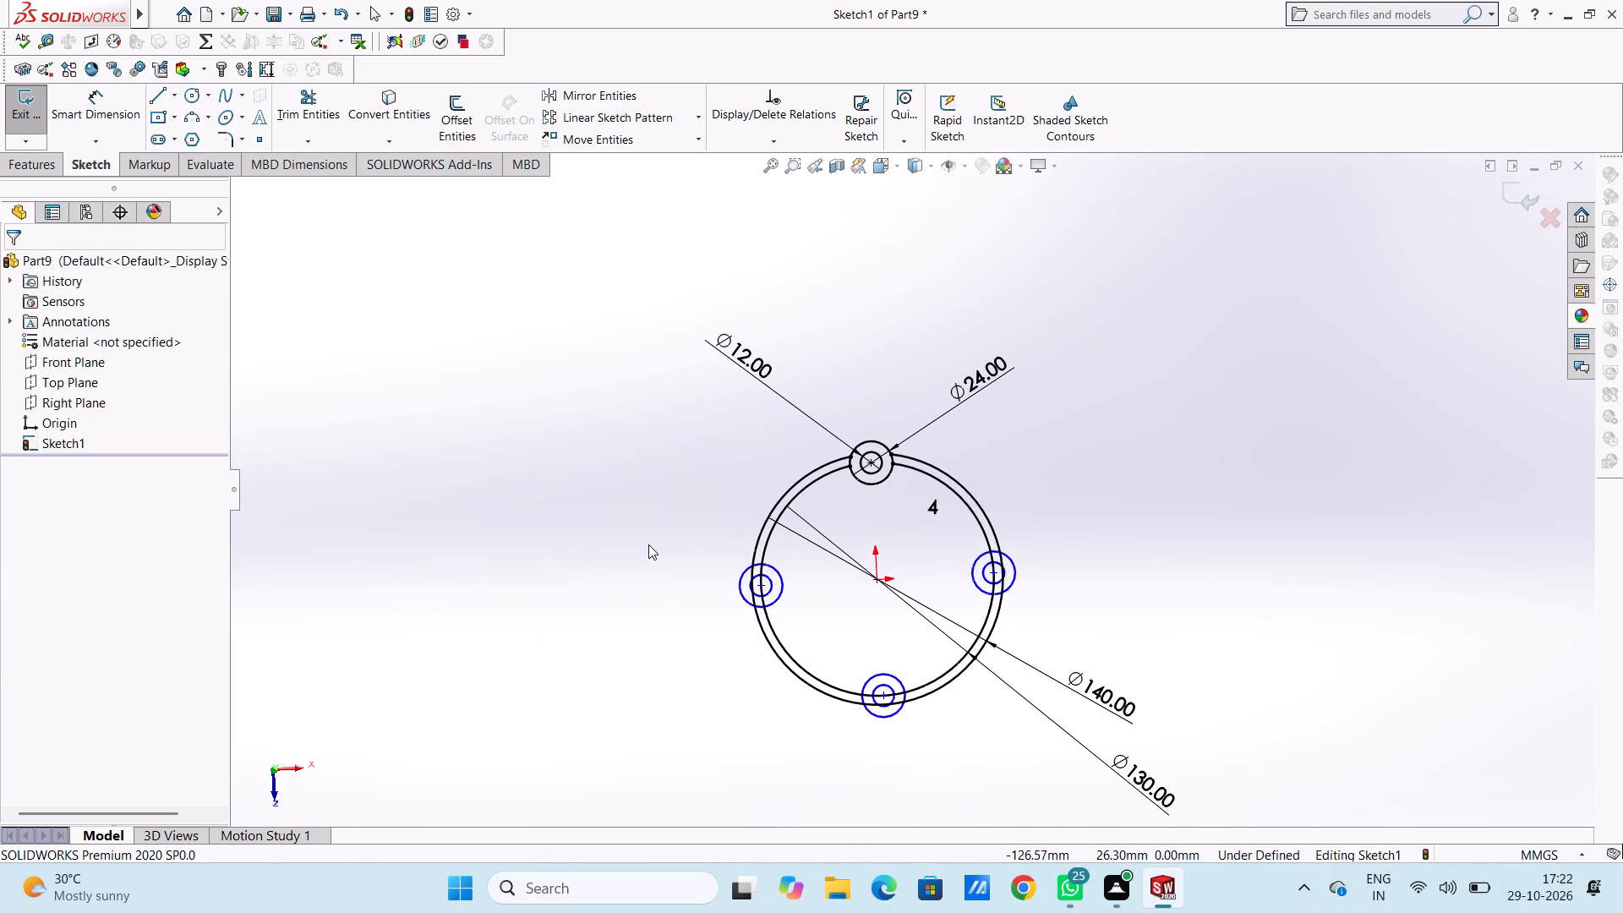
{"action": "key", "text": "ctrl+5"}
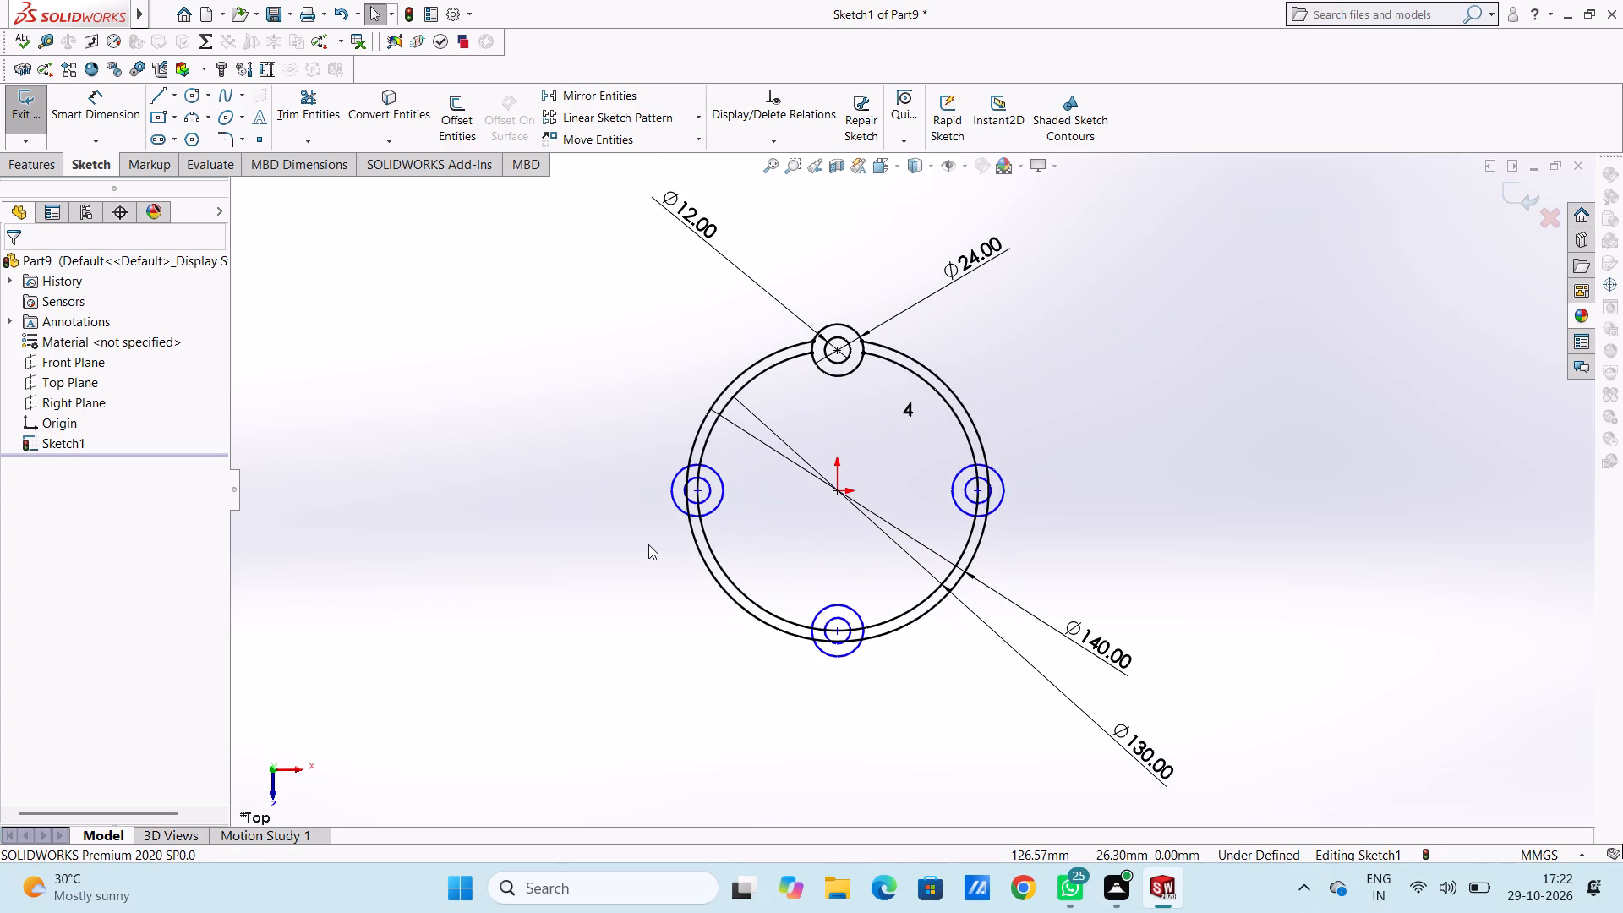
{"action": "scroll", "coordinate": [858, 478], "scroll_direction": "down", "scroll_amount": 3}
{"action": "scroll", "coordinate": [874, 489], "scroll_direction": "up", "scroll_amount": 1}
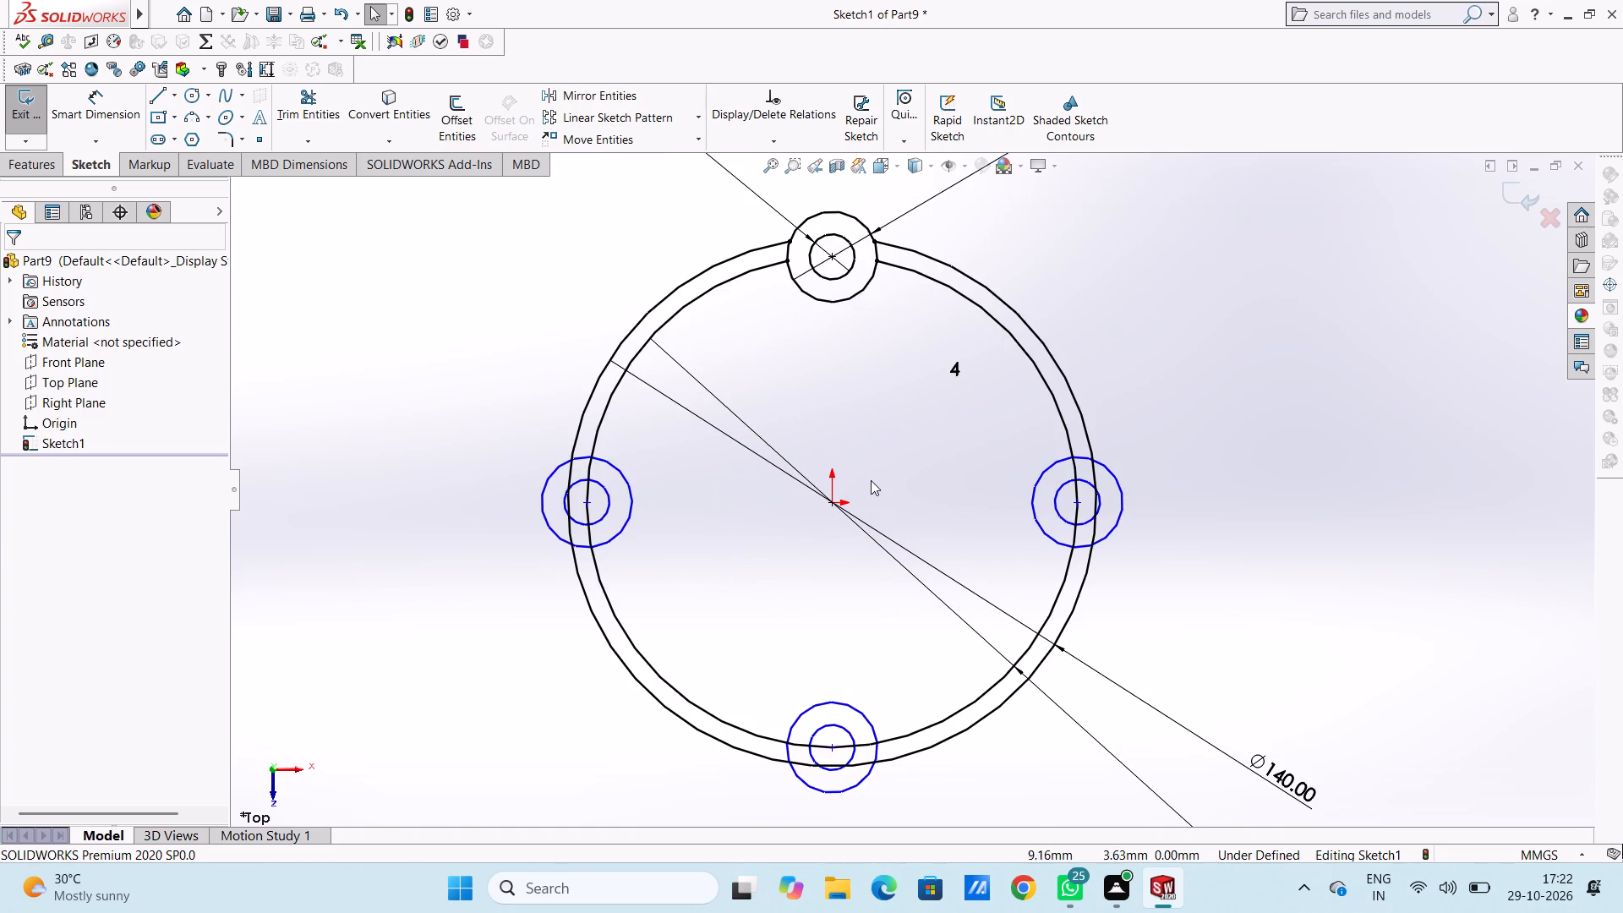
{"action": "scroll", "coordinate": [871, 480], "scroll_direction": "up", "scroll_amount": 1}
{"action": "scroll", "coordinate": [795, 601], "scroll_direction": "down", "scroll_amount": 1}
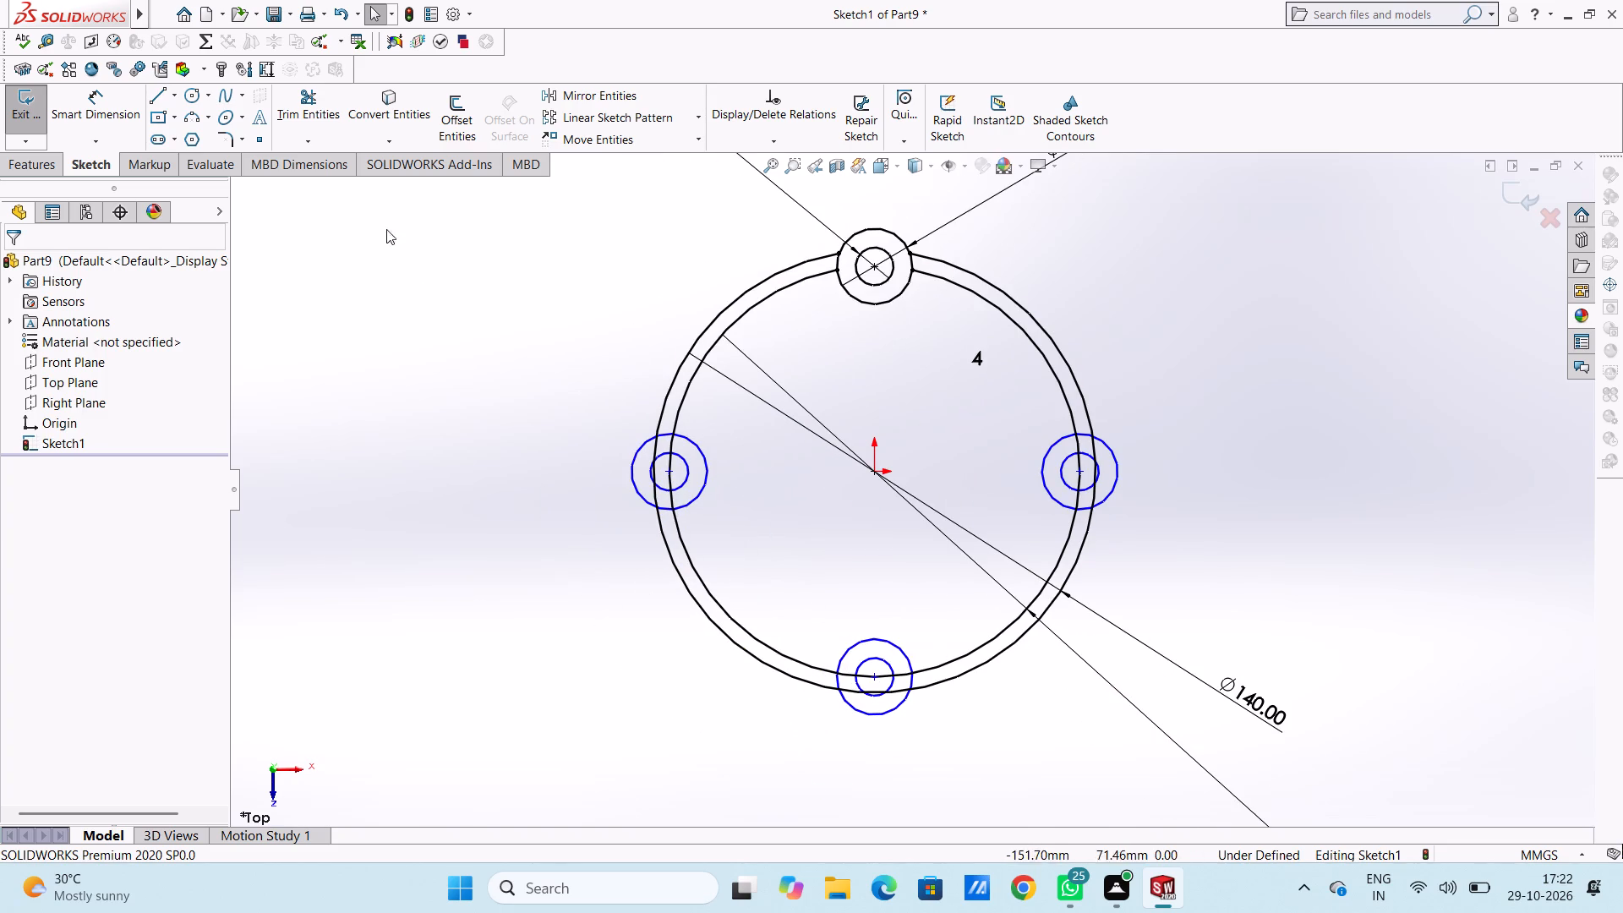
{"action": "left_click_drag", "start_coordinate": [294, 101], "coordinate": [304, 106]}
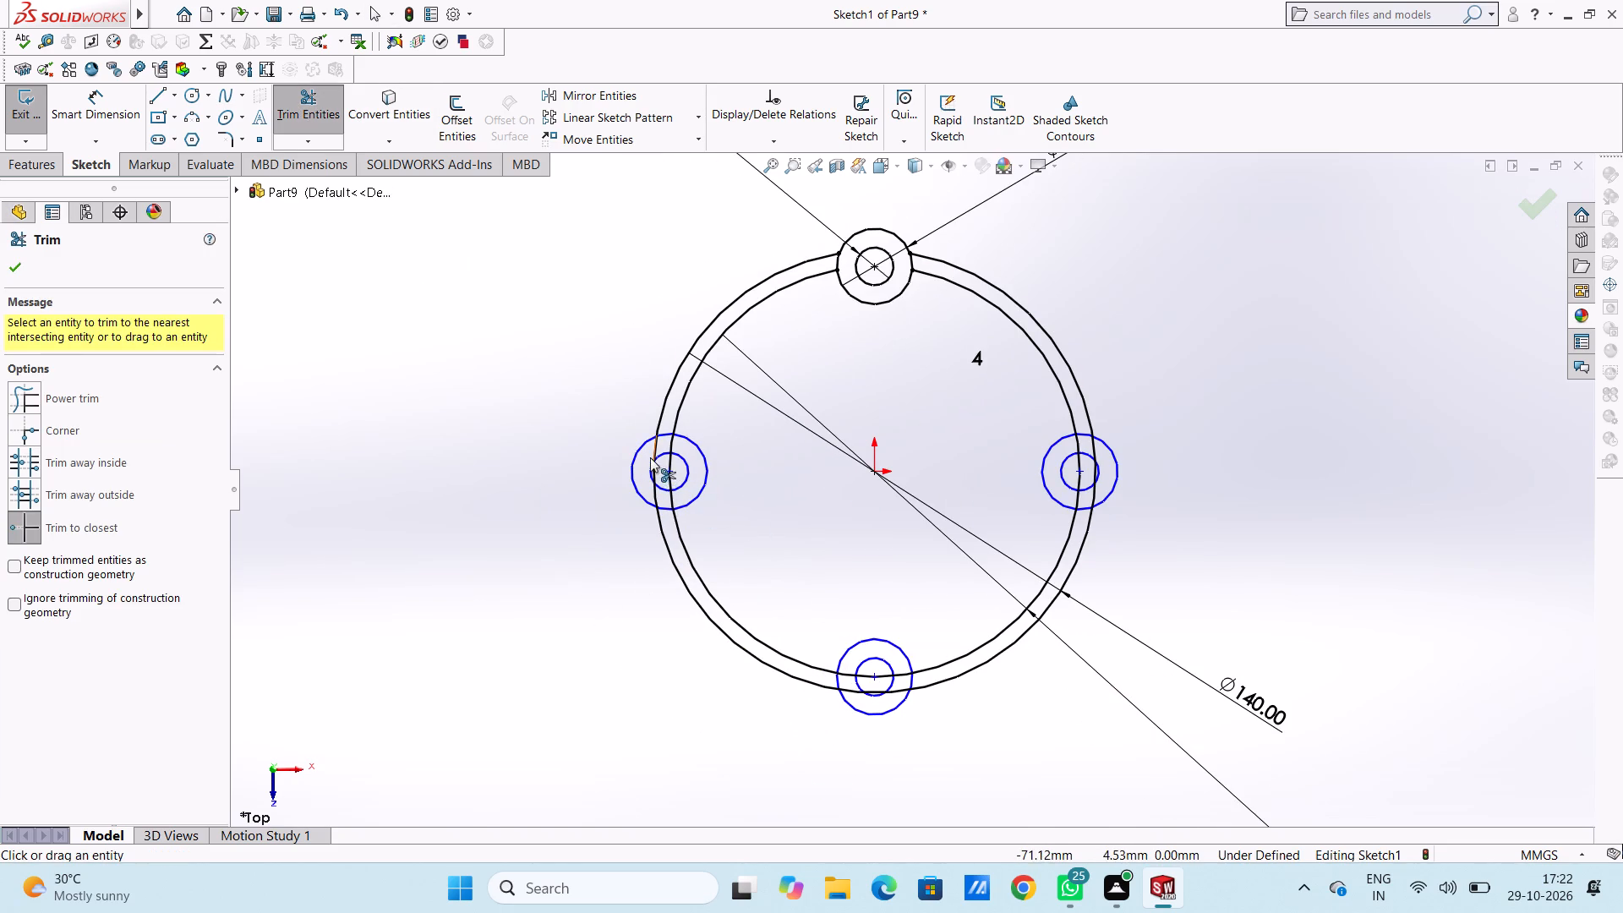
{"action": "left_click", "coordinate": [658, 453]}
{"action": "left_click", "coordinate": [657, 474]}
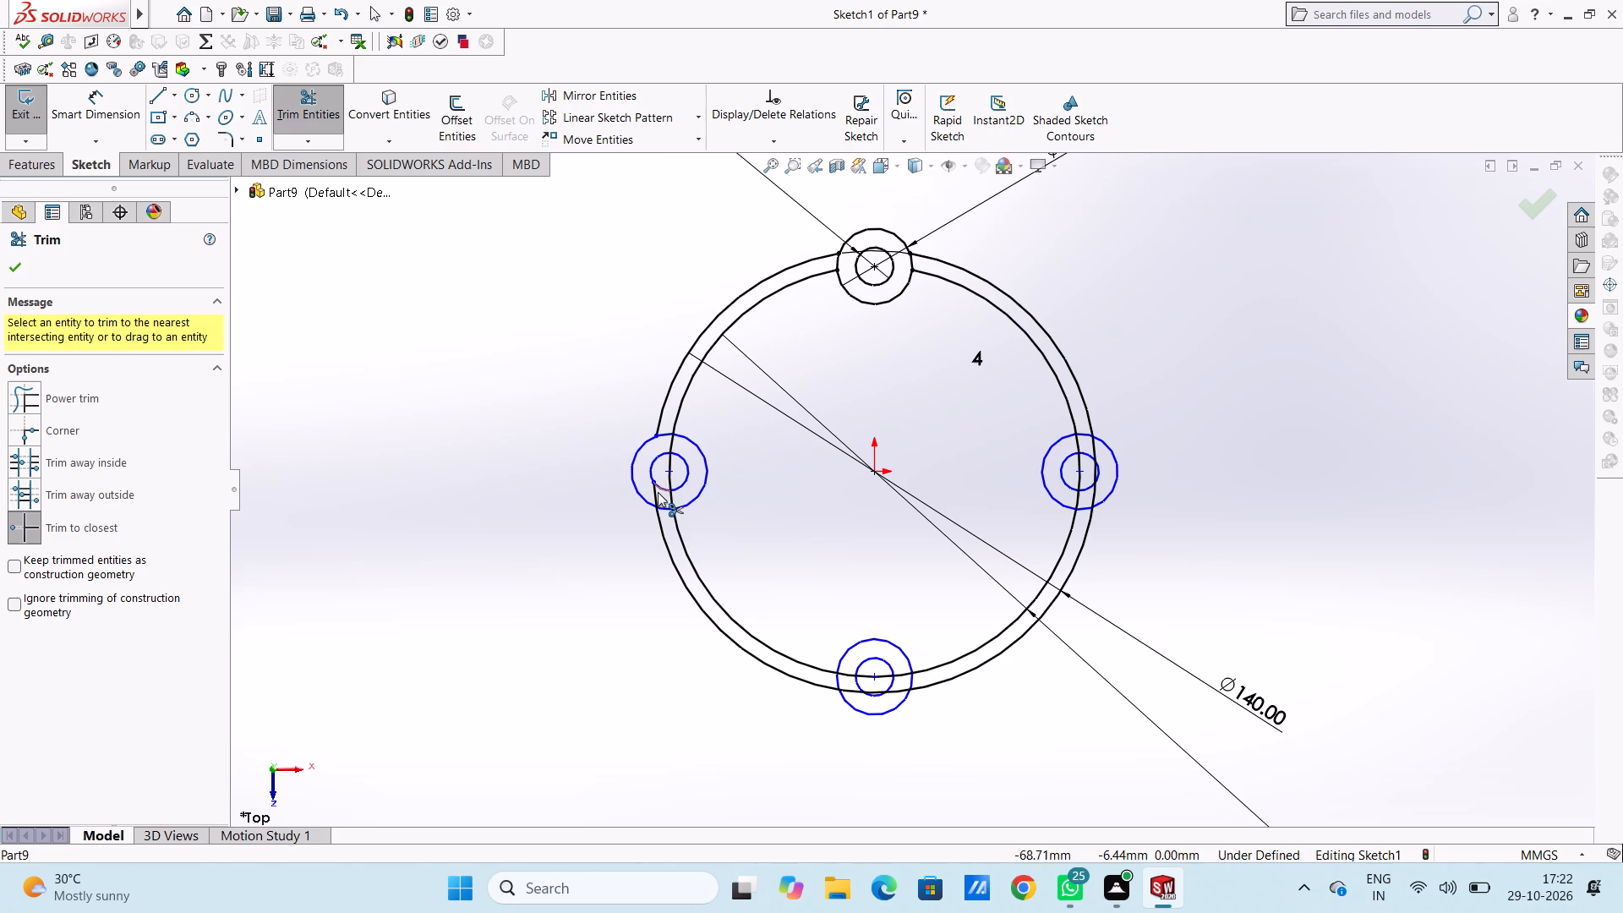
{"action": "left_click", "coordinate": [658, 492]}
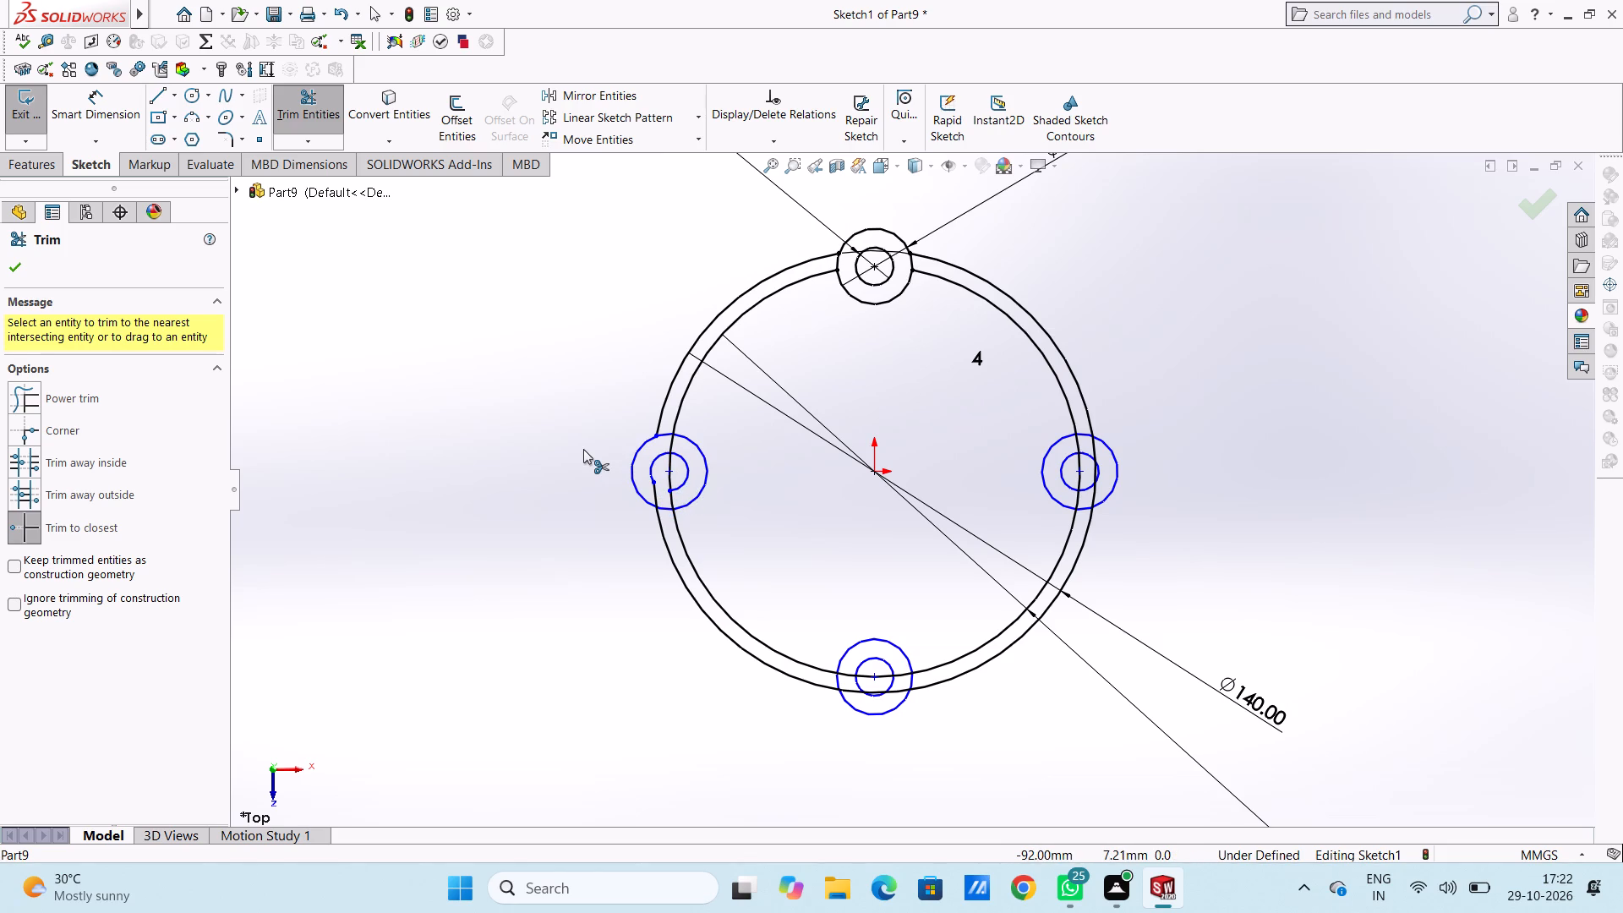
{"action": "key", "text": "ctrl+z"}
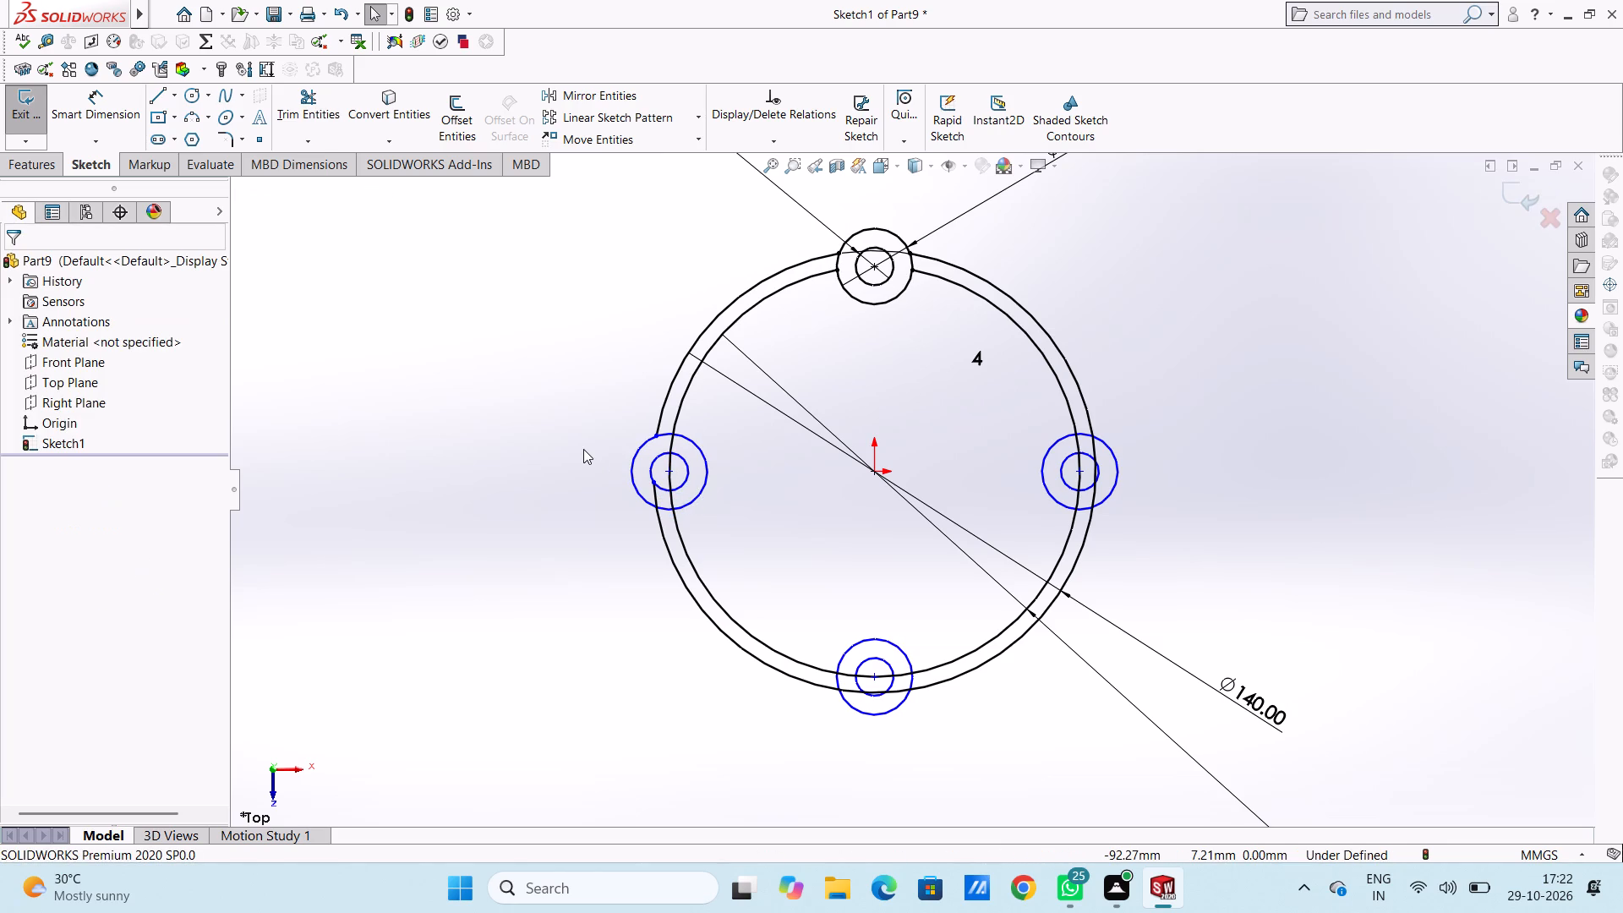
Trim away the remaining 140 mm and 130 mm ring arcs inside the ring's left 24 mm circle.
{"action": "left_click_drag", "start_coordinate": [320, 87], "coordinate": [326, 96]}
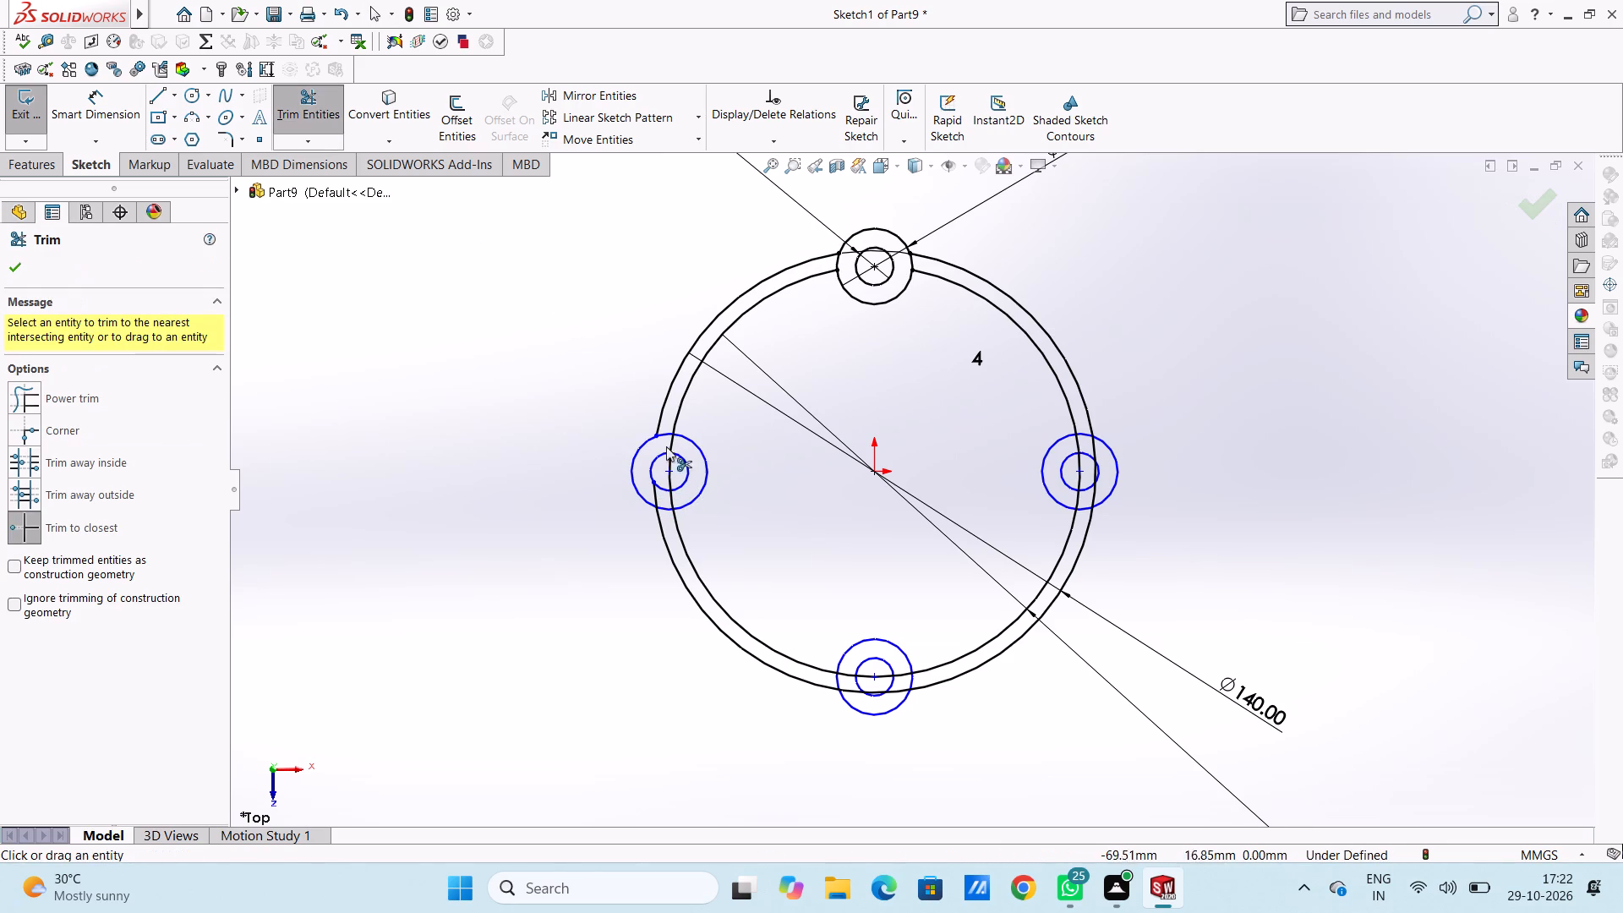
{"action": "scroll", "coordinate": [691, 497], "scroll_direction": "down", "scroll_amount": 5}
{"action": "left_click", "coordinate": [680, 486]}
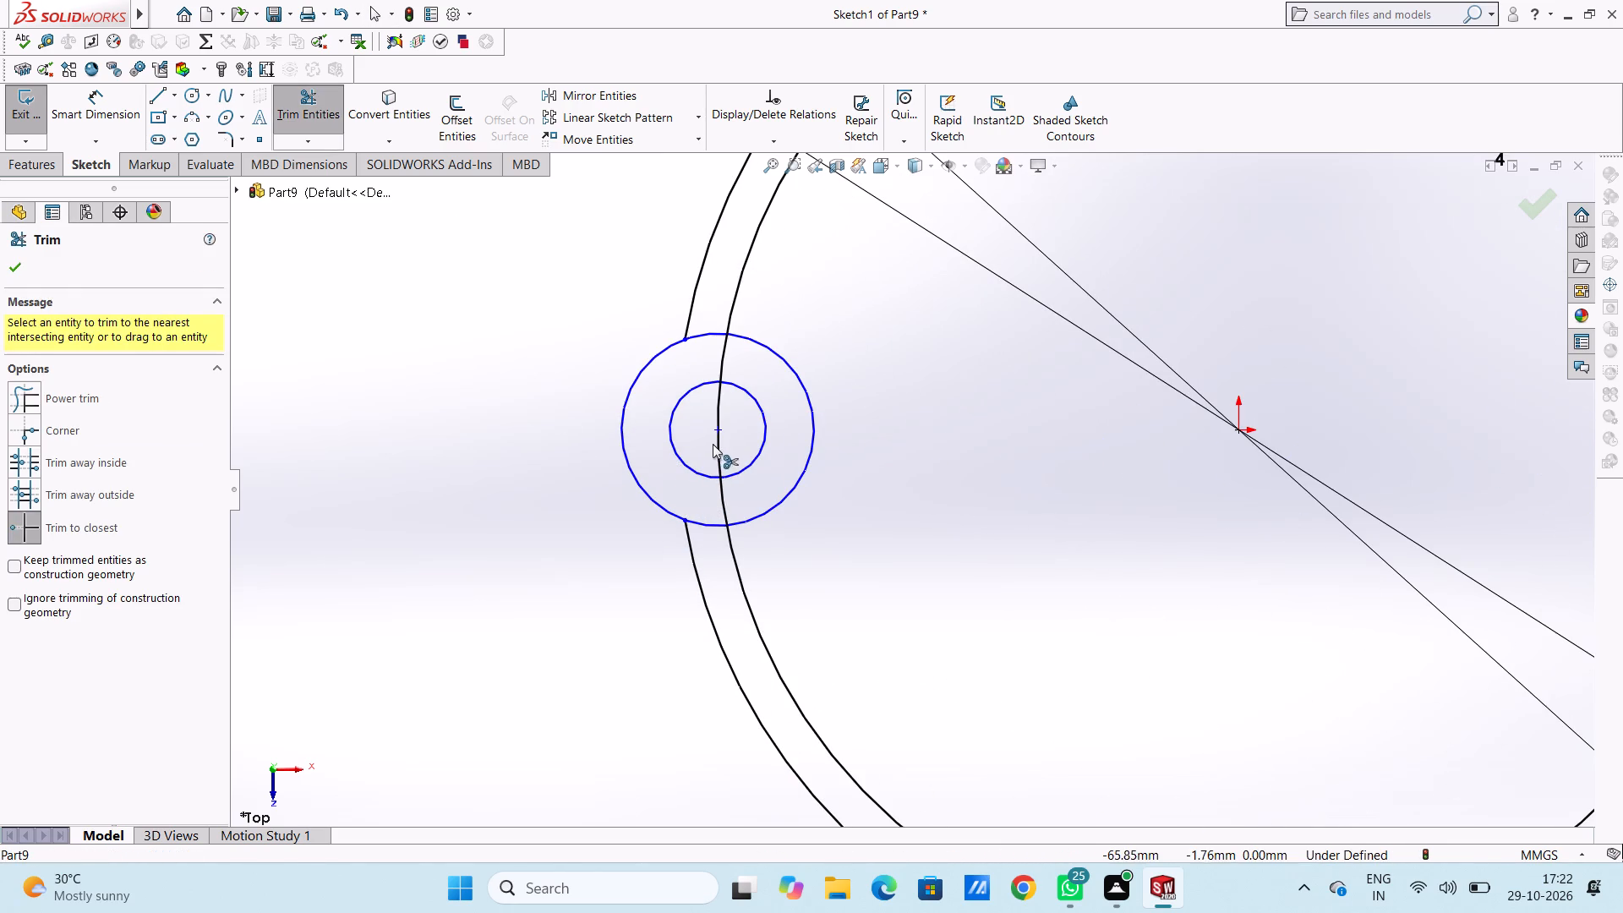
{"action": "left_click", "coordinate": [720, 445]}
{"action": "left_click", "coordinate": [721, 358]}
{"action": "left_click", "coordinate": [721, 495]}
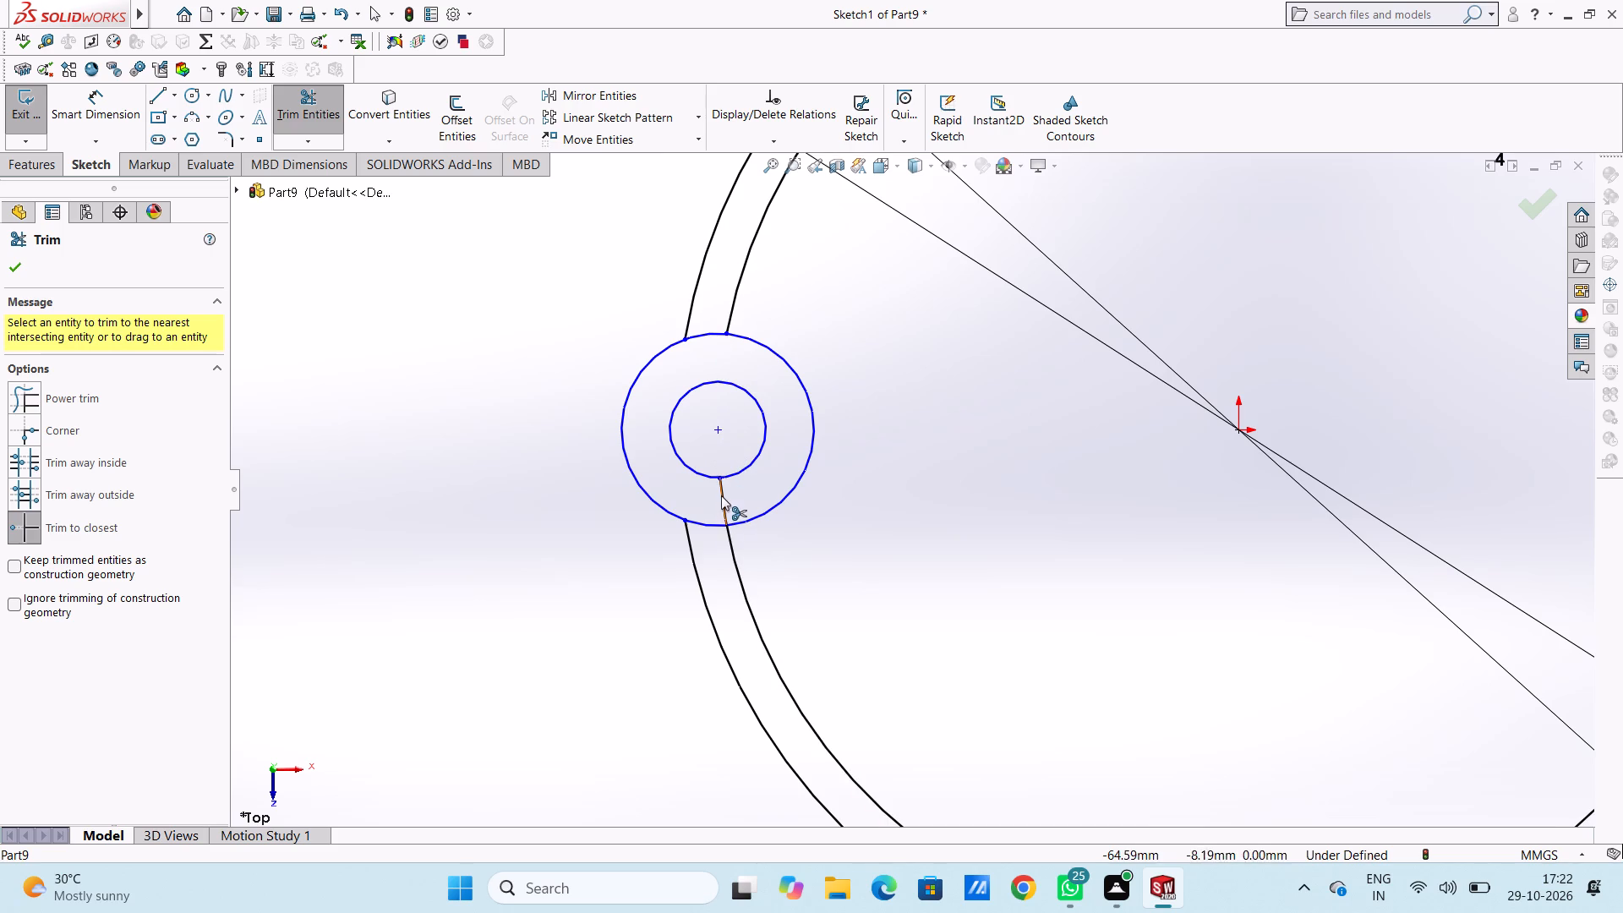
Trim away the 140 mm and 130 mm ring arcs inside the 24 mm circle at the ring's bottom.
{"action": "scroll", "coordinate": [854, 475], "scroll_direction": "up", "scroll_amount": 9}
{"action": "scroll", "coordinate": [1036, 615], "scroll_direction": "down", "scroll_amount": 2}
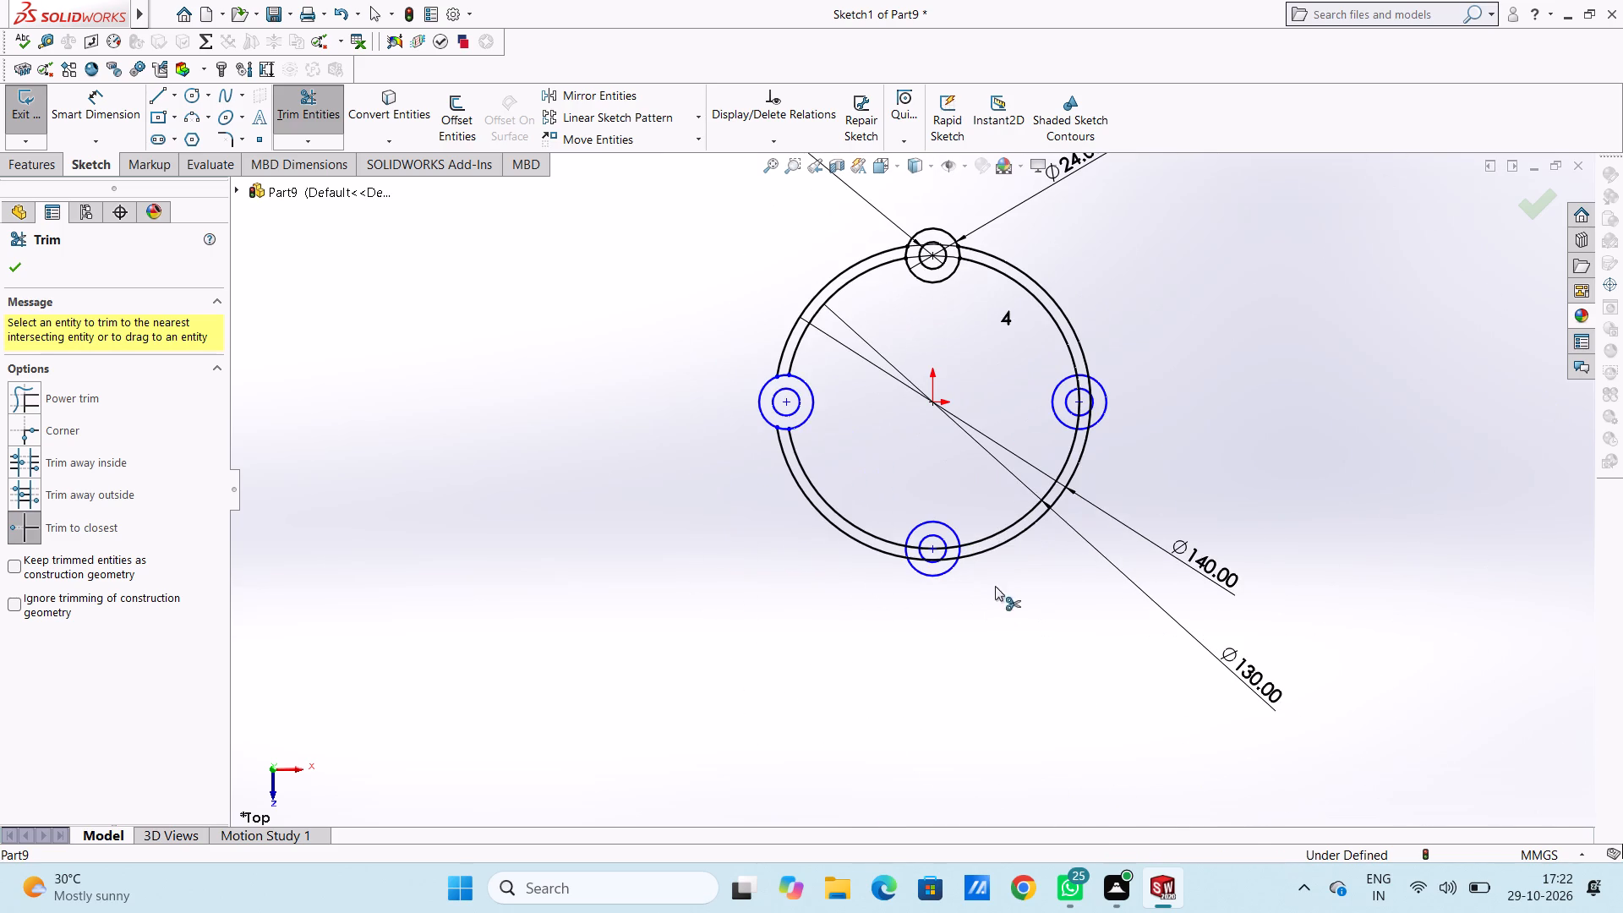
{"action": "scroll", "coordinate": [981, 547], "scroll_direction": "down", "scroll_amount": 5}
{"action": "scroll", "coordinate": [853, 485], "scroll_direction": "down", "scroll_amount": 3}
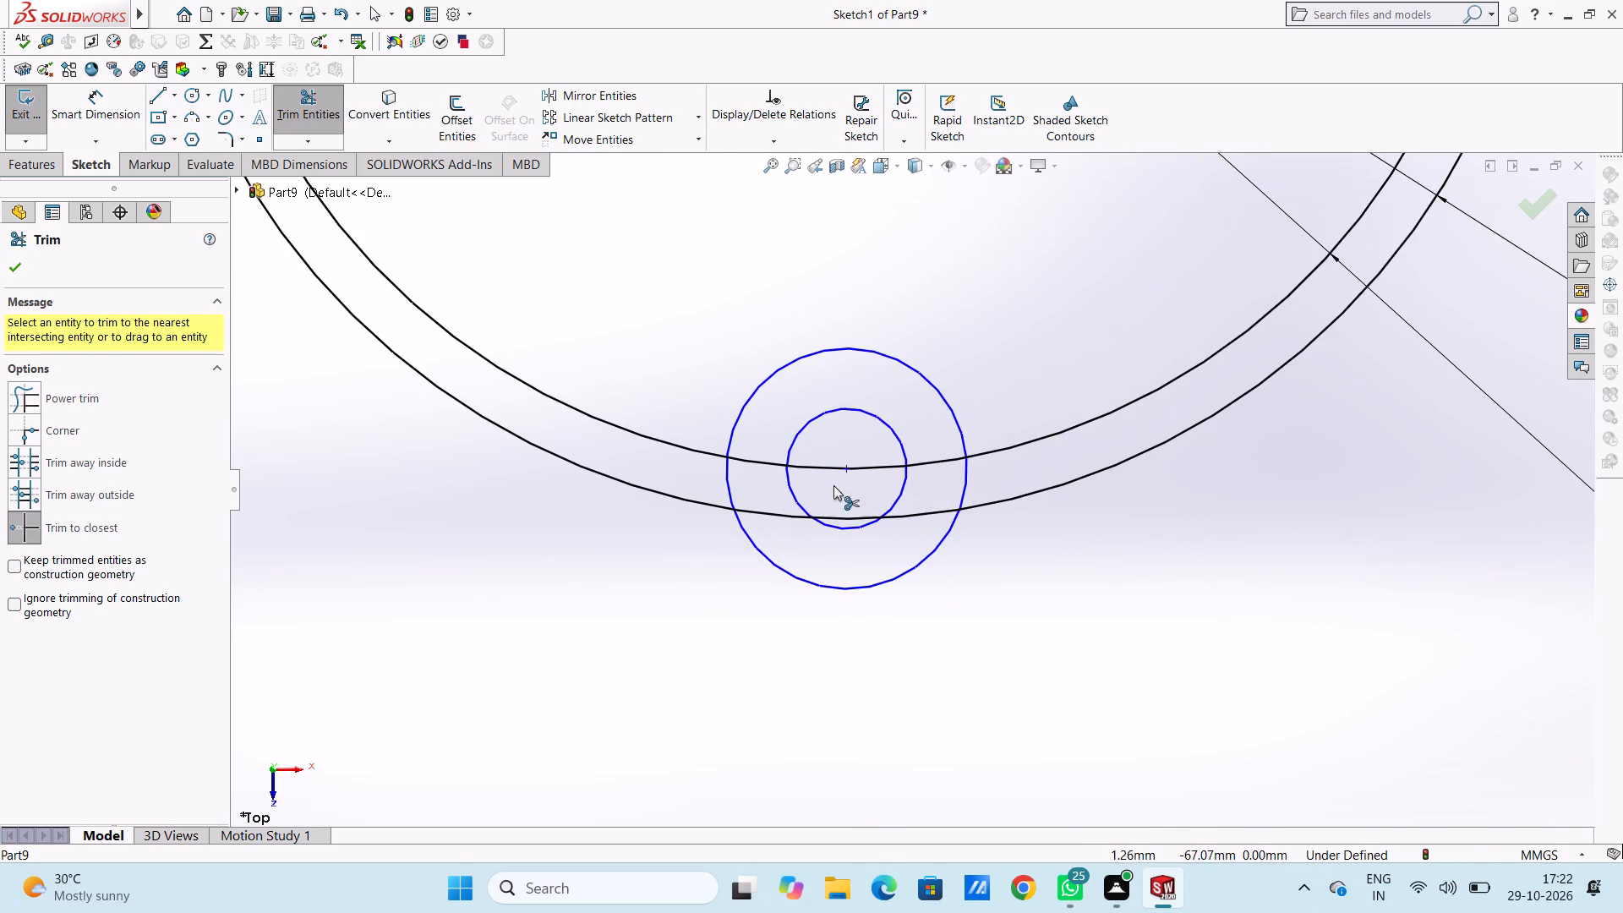
{"action": "left_click", "coordinate": [770, 465]}
{"action": "left_click", "coordinate": [768, 512]}
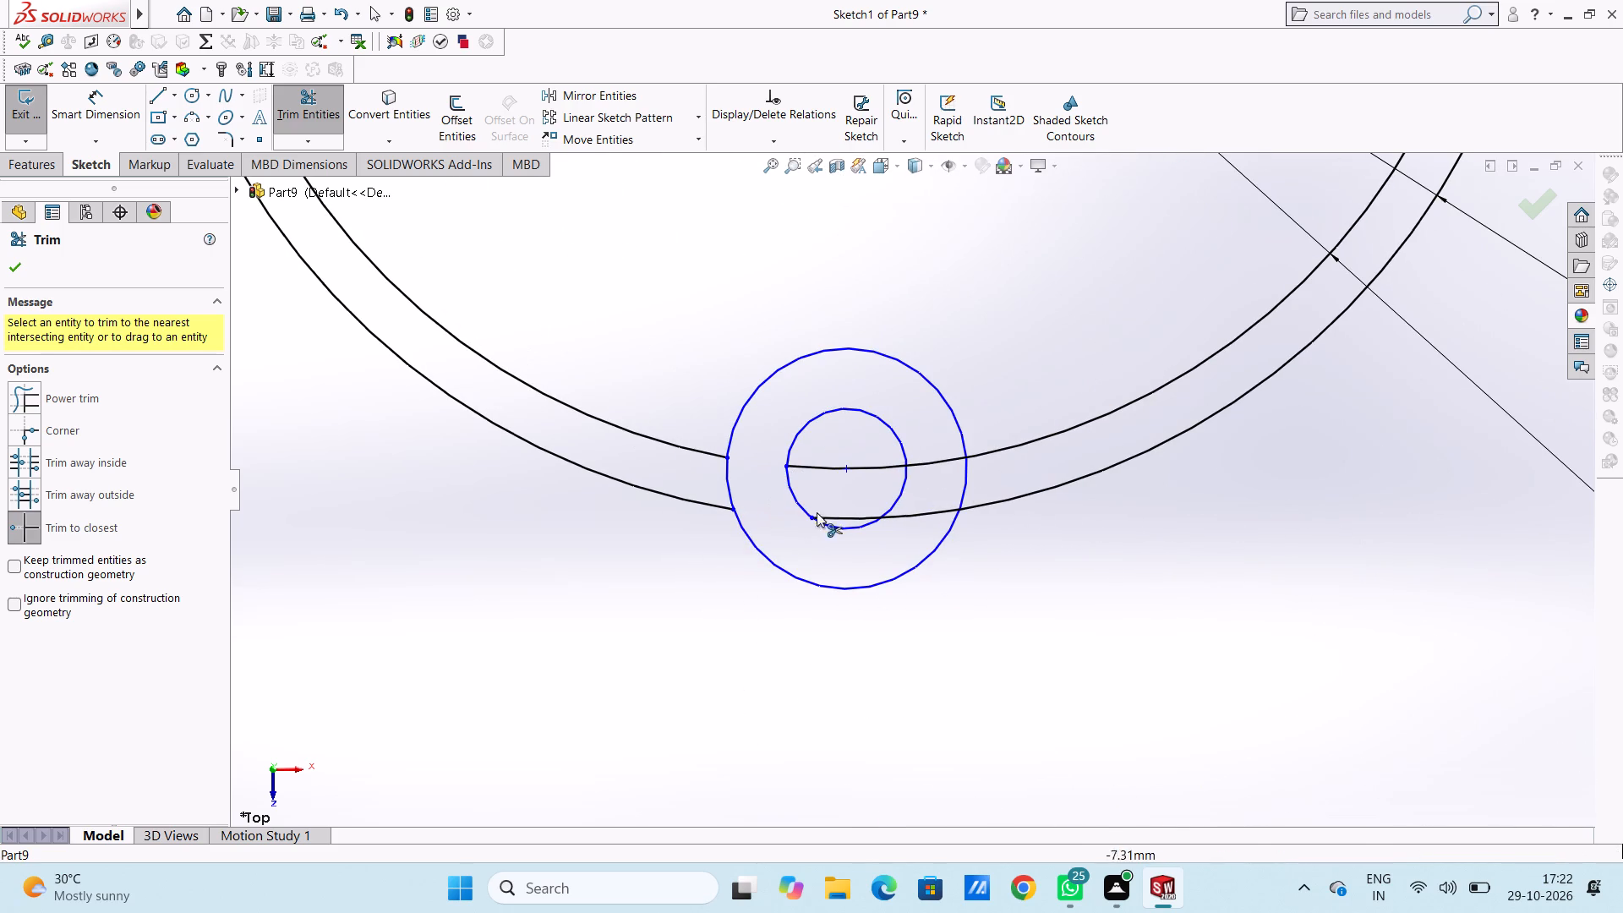
{"action": "left_click", "coordinate": [841, 517]}
{"action": "left_click", "coordinate": [837, 466]}
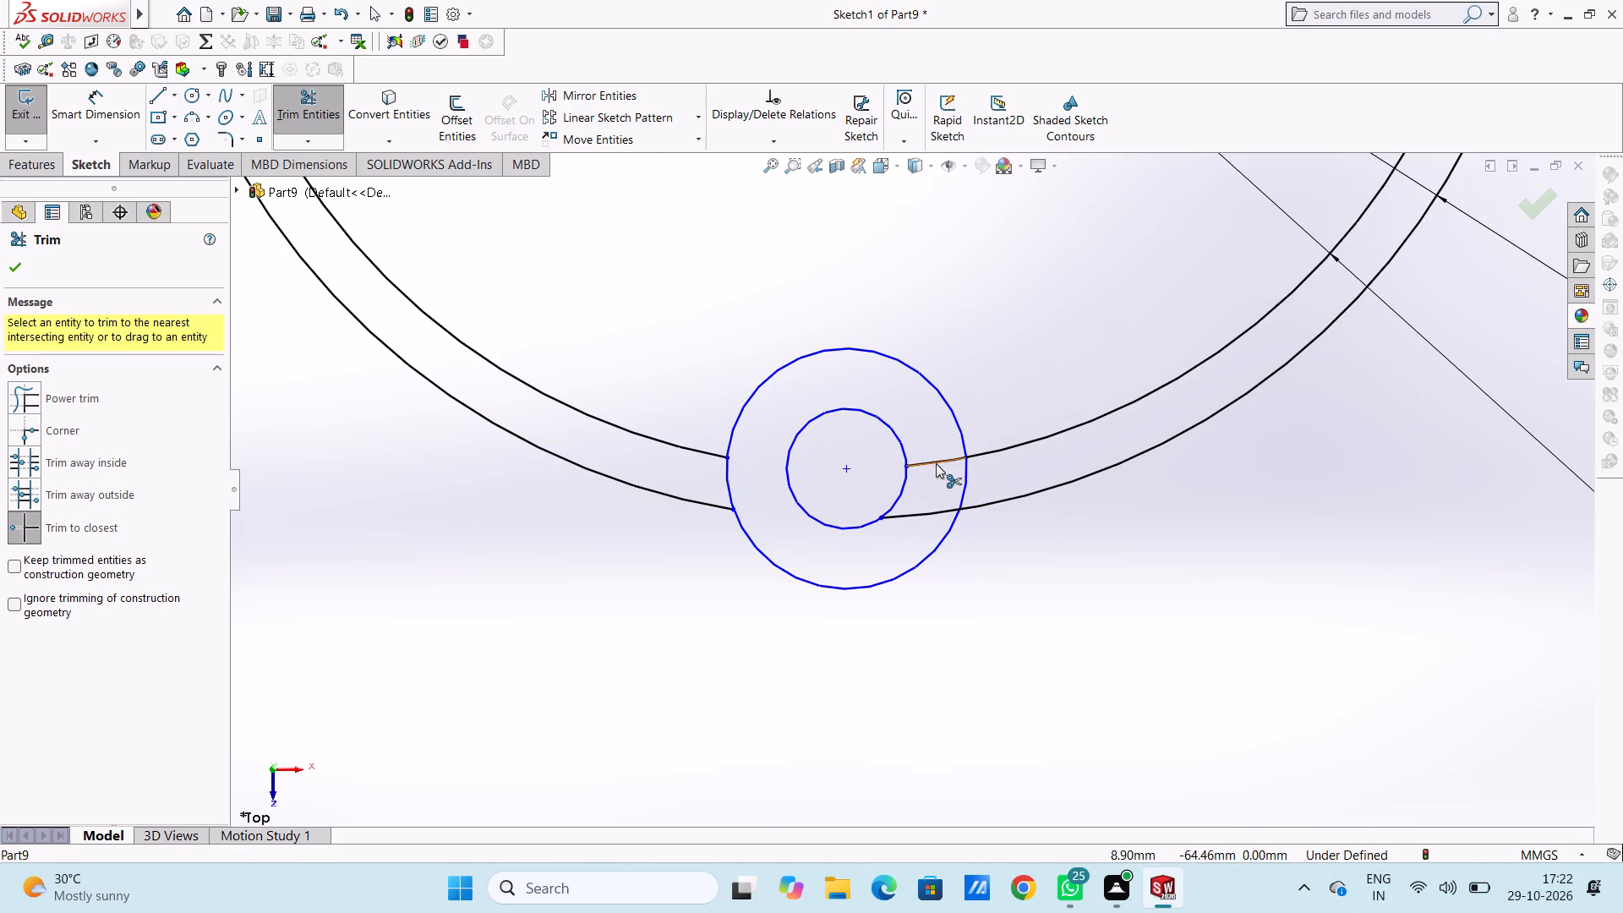
{"action": "left_click", "coordinate": [936, 463]}
{"action": "left_click", "coordinate": [930, 522]}
{"action": "left_click", "coordinate": [927, 517]}
Trim away the 140 mm and 130 mm ring arcs inside the ring's right 24 mm circle, and finish the trim.
{"action": "scroll", "coordinate": [927, 517], "scroll_direction": "up", "scroll_amount": 6}
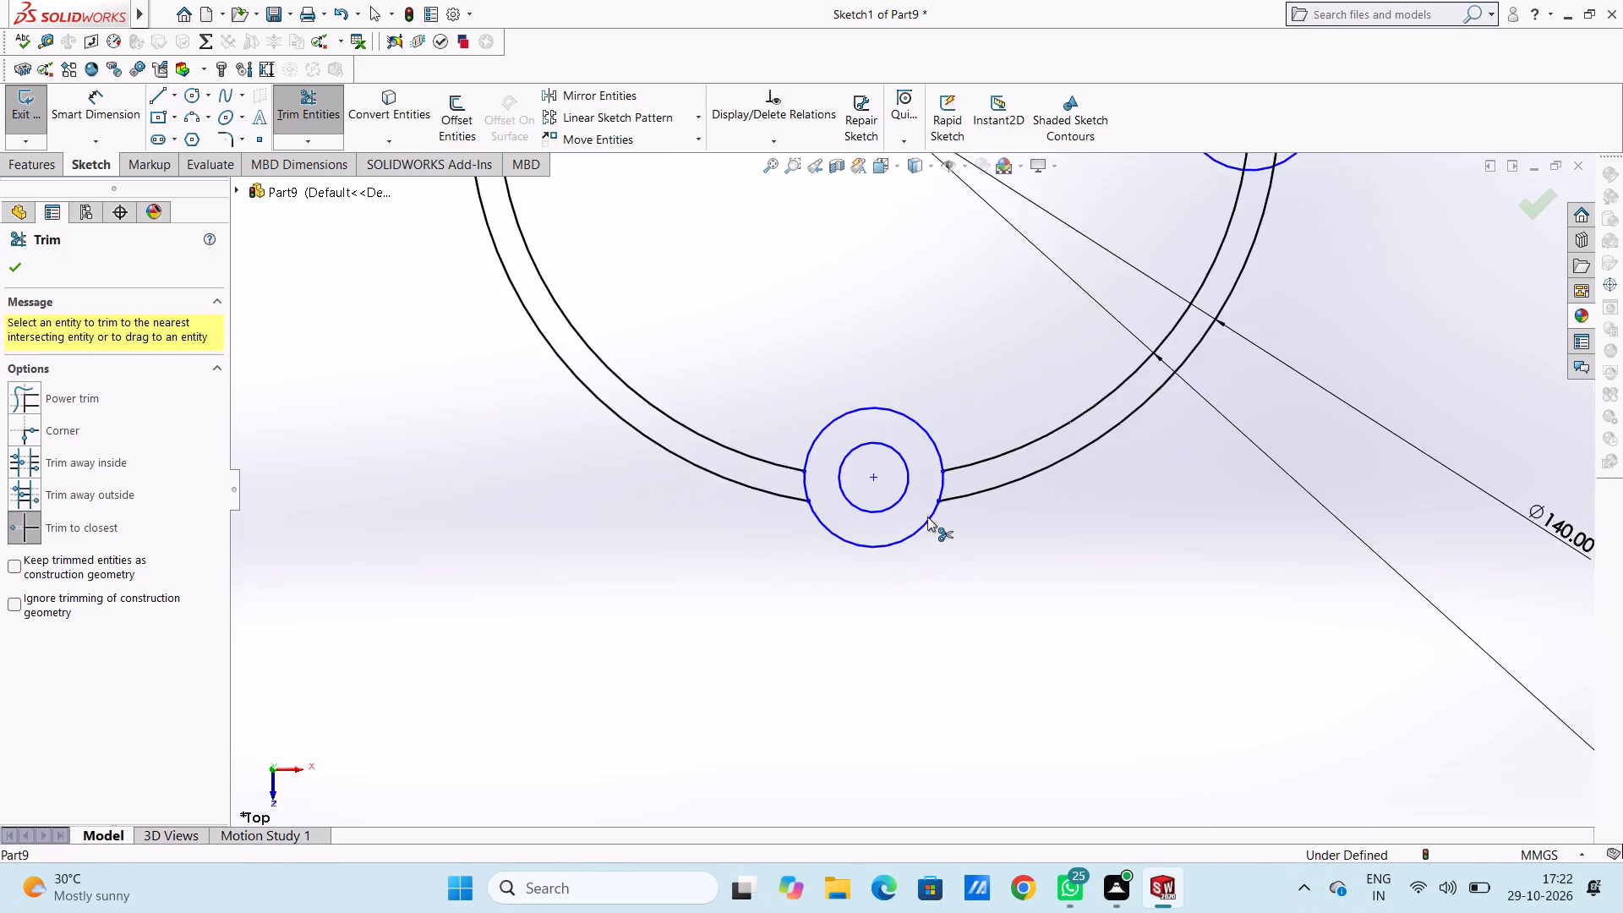
{"action": "scroll", "coordinate": [927, 517], "scroll_direction": "up", "scroll_amount": 5}
{"action": "scroll", "coordinate": [951, 370], "scroll_direction": "down", "scroll_amount": 5}
{"action": "scroll", "coordinate": [1061, 469], "scroll_direction": "down", "scroll_amount": 4}
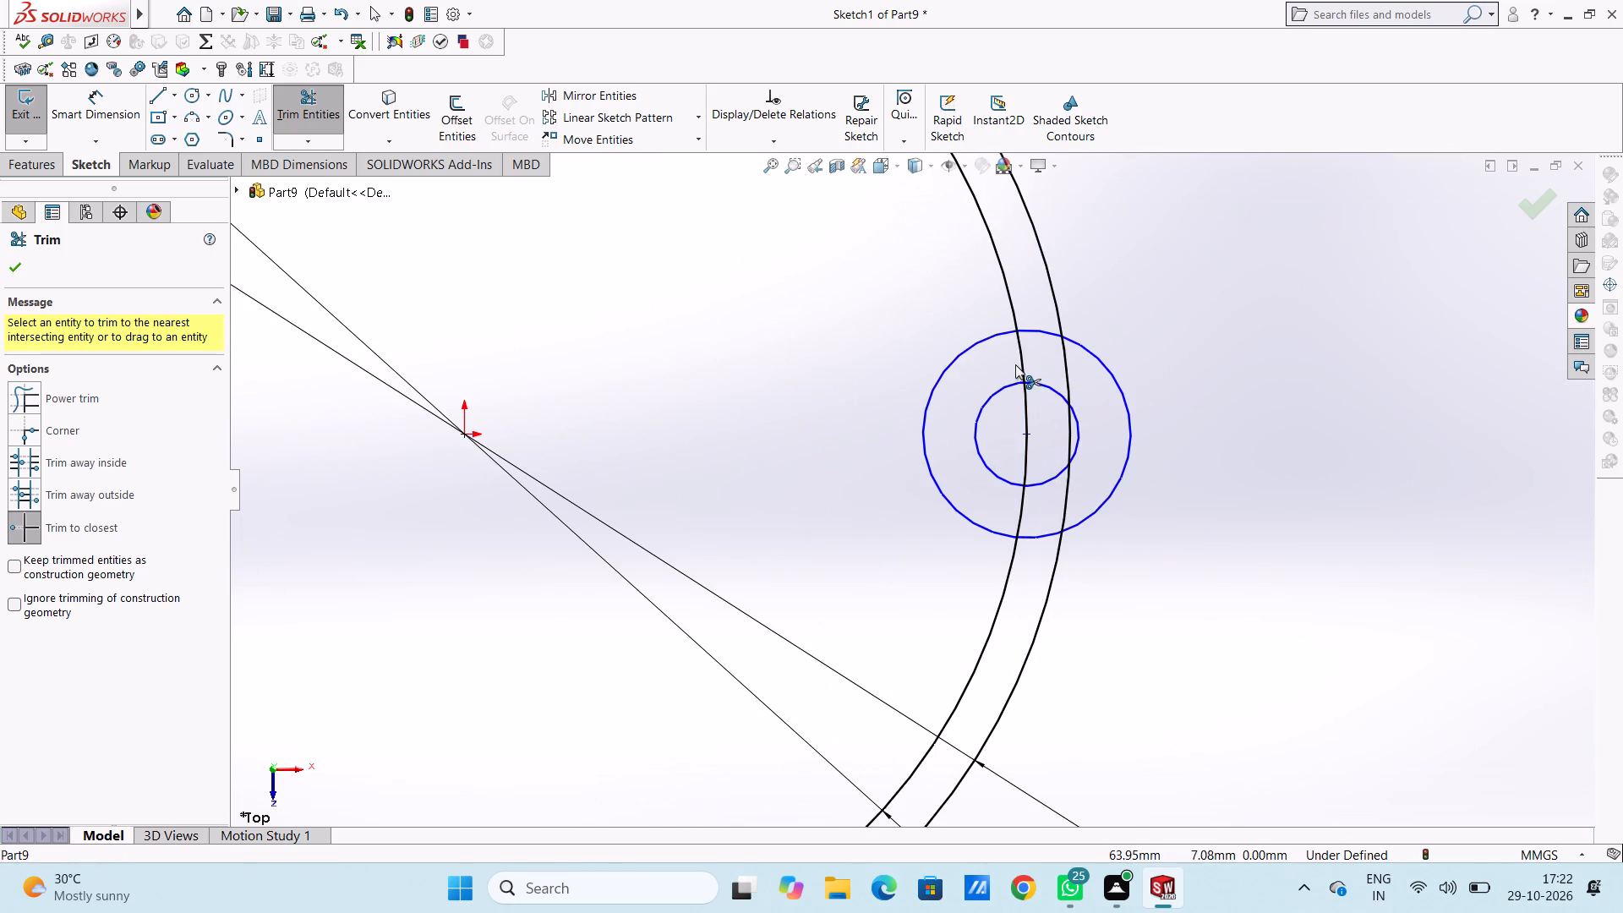
{"action": "left_click", "coordinate": [1023, 361]}
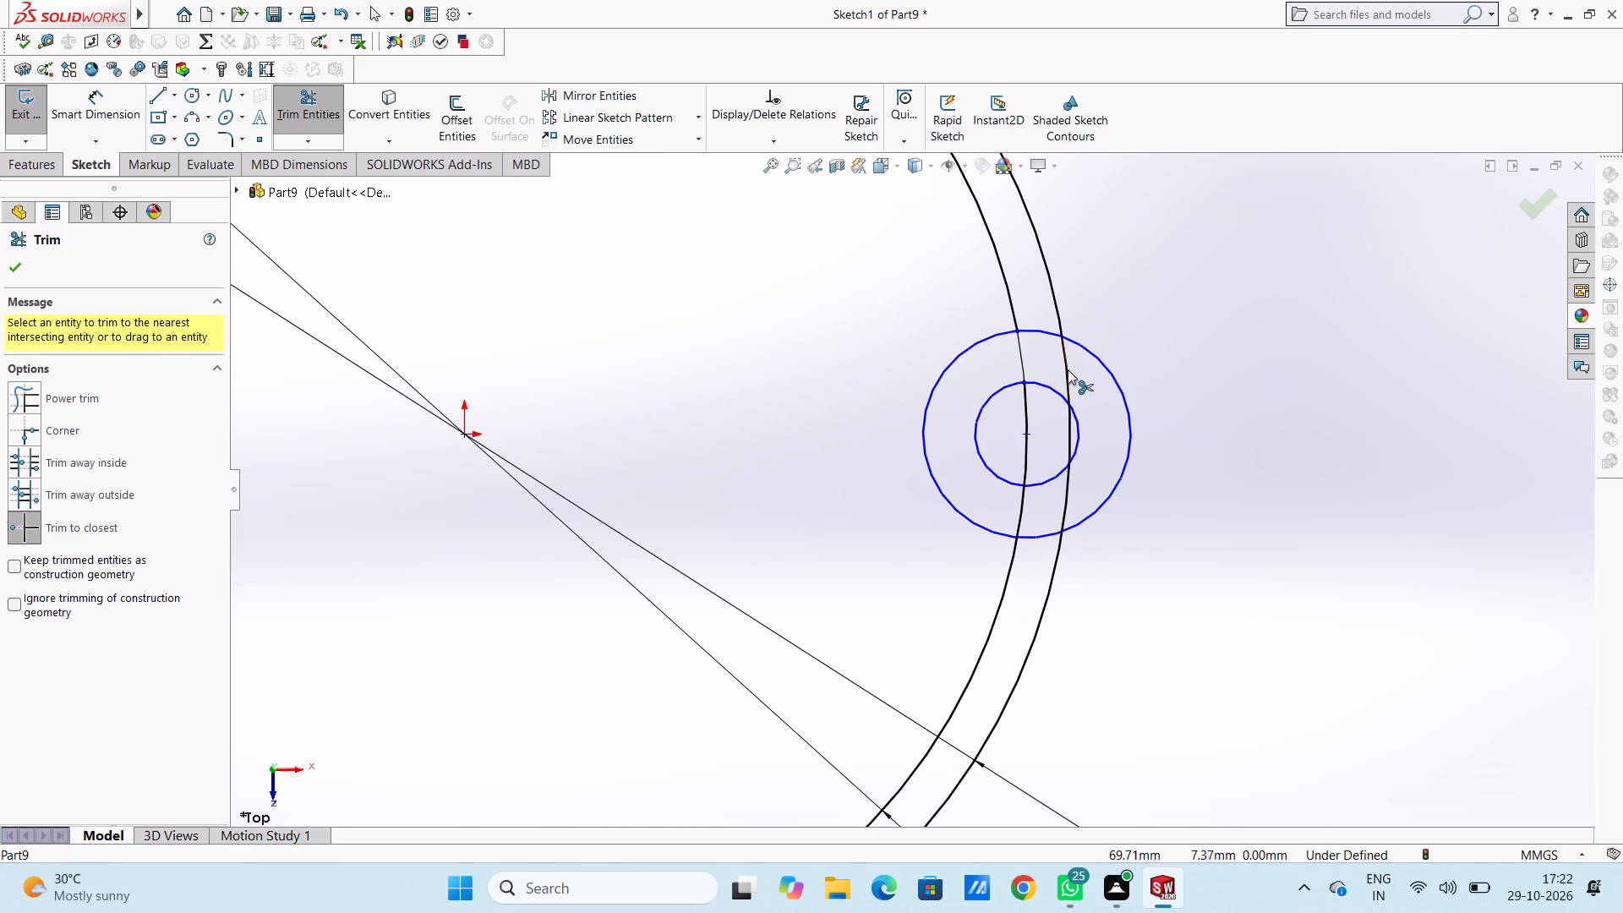
{"action": "left_click", "coordinate": [1068, 369]}
{"action": "left_click", "coordinate": [1028, 408]}
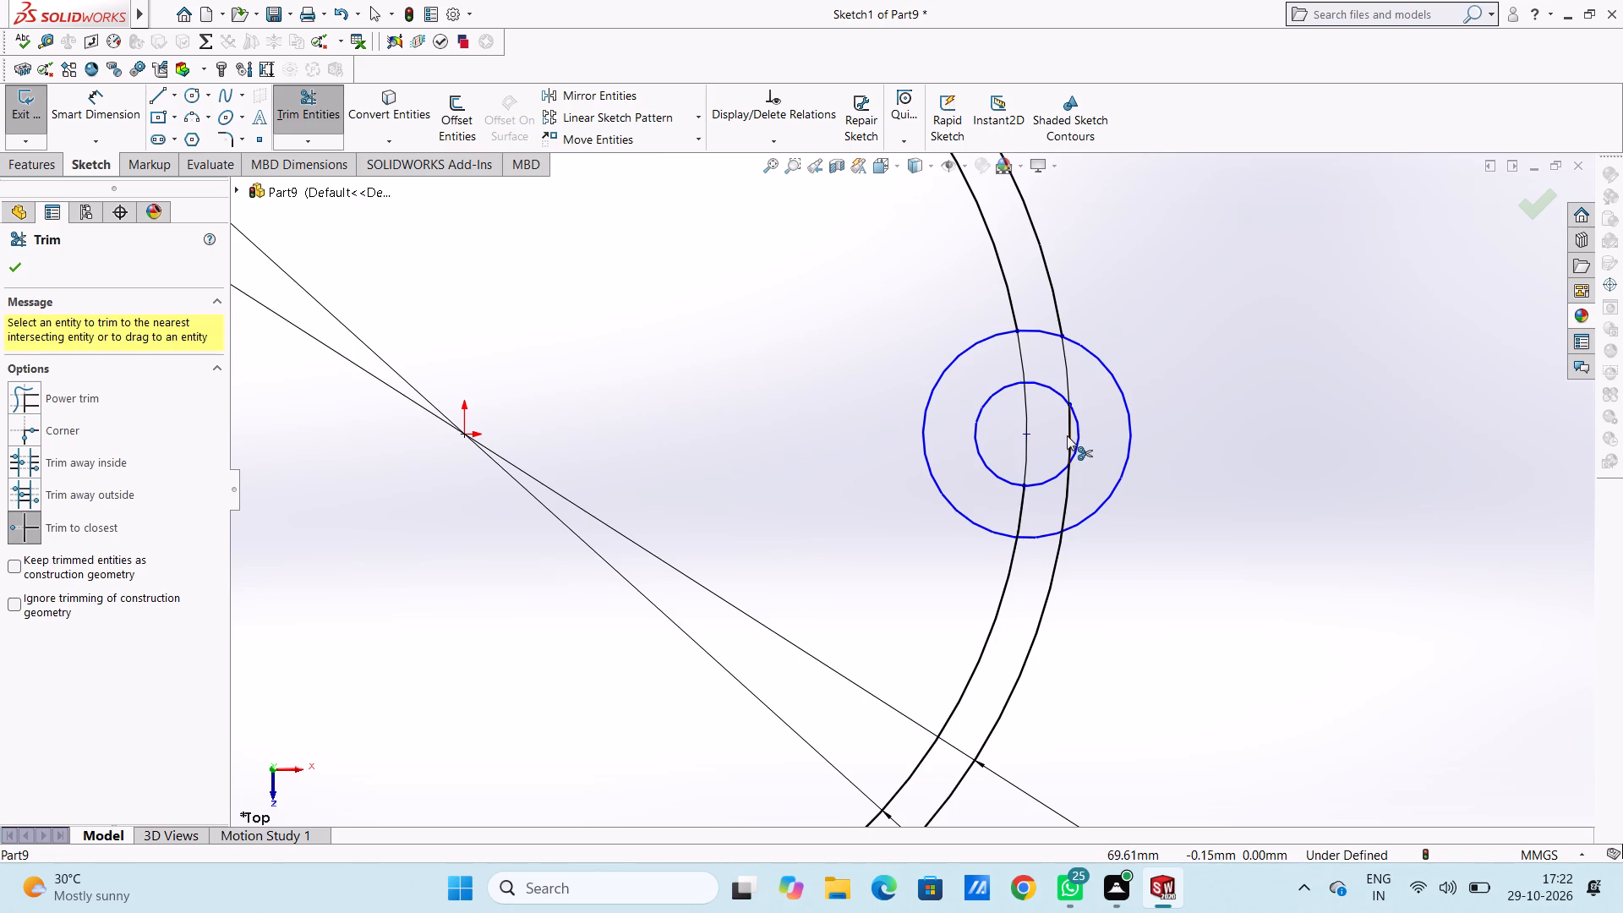
{"action": "left_click", "coordinate": [1067, 435]}
{"action": "left_click", "coordinate": [1069, 488]}
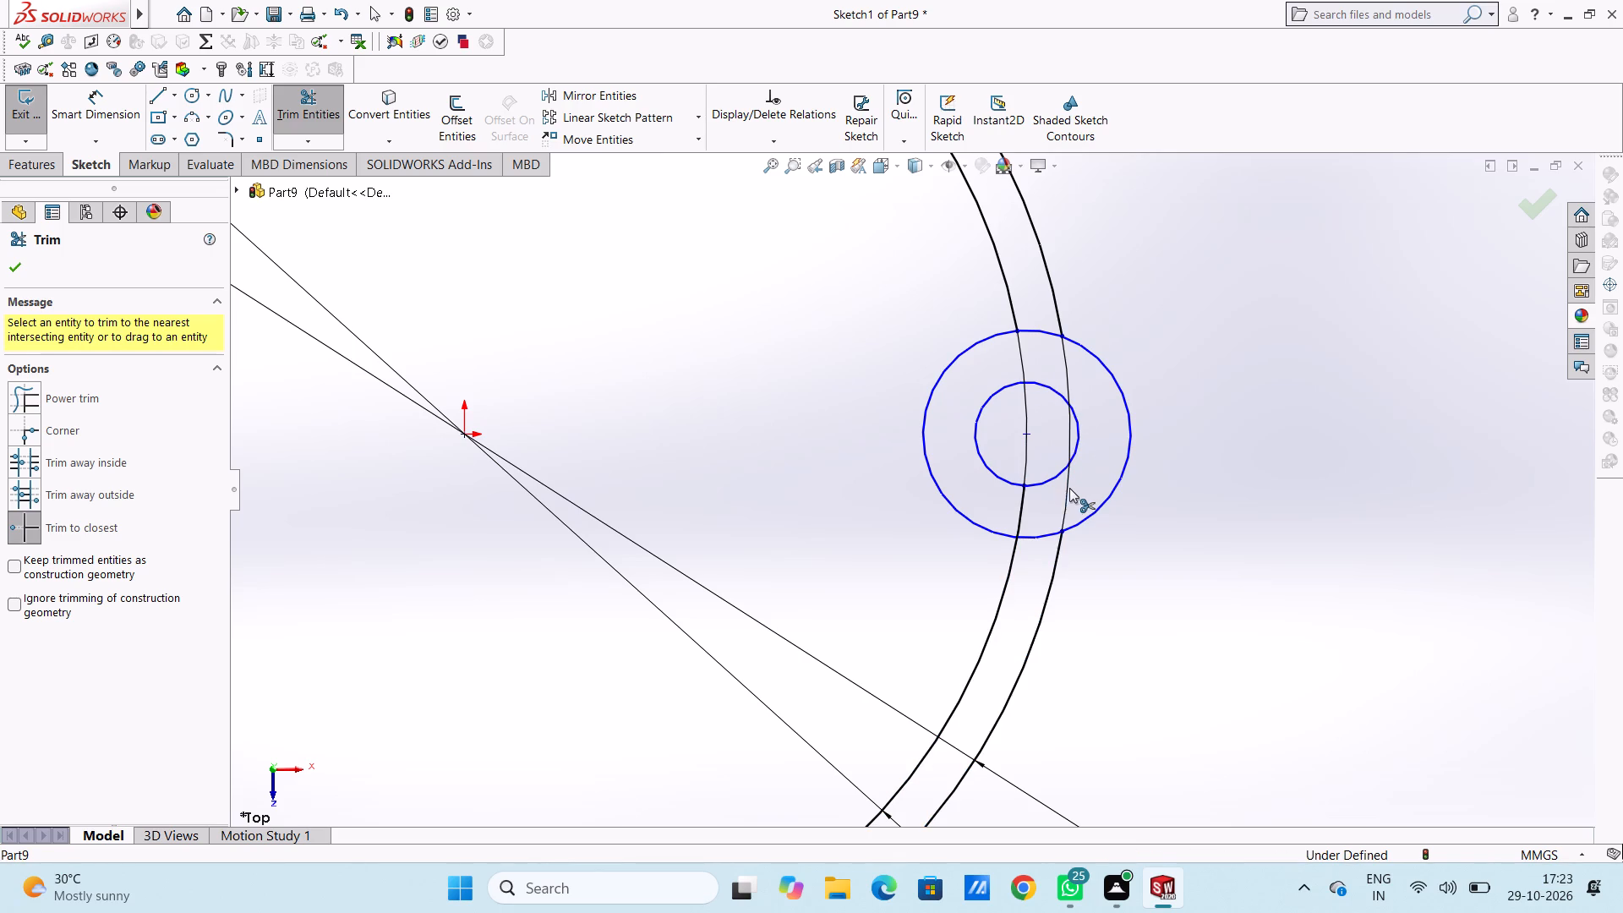
{"action": "left_click", "coordinate": [1021, 498]}
{"action": "scroll", "coordinate": [1020, 498], "scroll_direction": "up", "scroll_amount": 7}
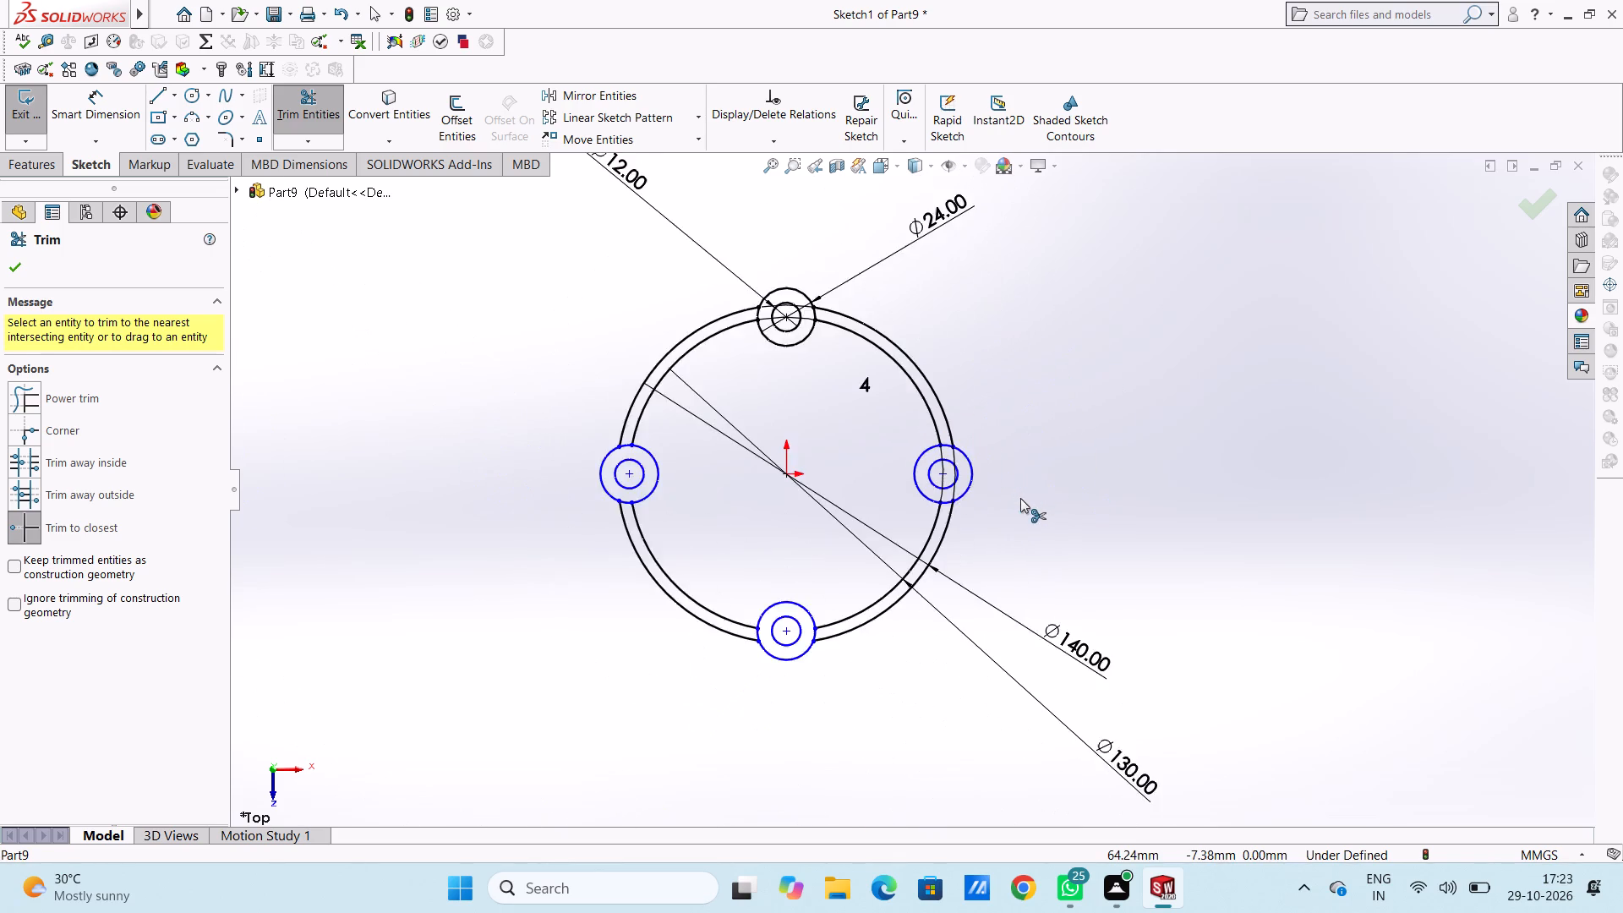
{"action": "scroll", "coordinate": [1020, 498], "scroll_direction": "up", "scroll_amount": 2}
{"action": "scroll", "coordinate": [747, 457], "scroll_direction": "down", "scroll_amount": 3}
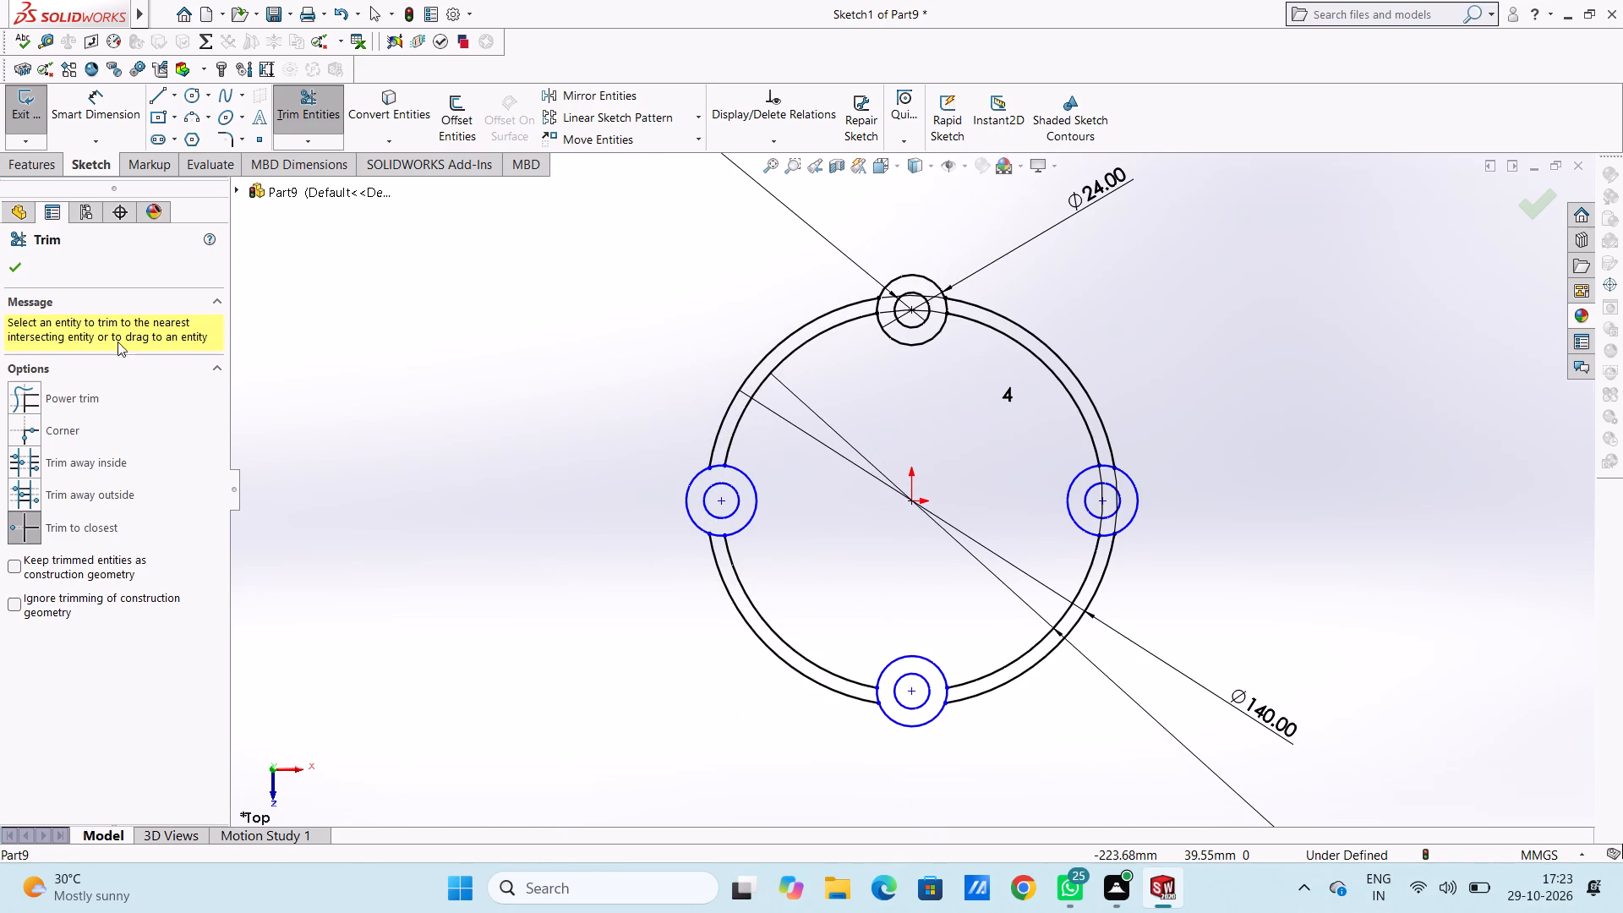
{"action": "left_click", "coordinate": [19, 272]}
{"action": "left_click", "coordinate": [354, 373]}
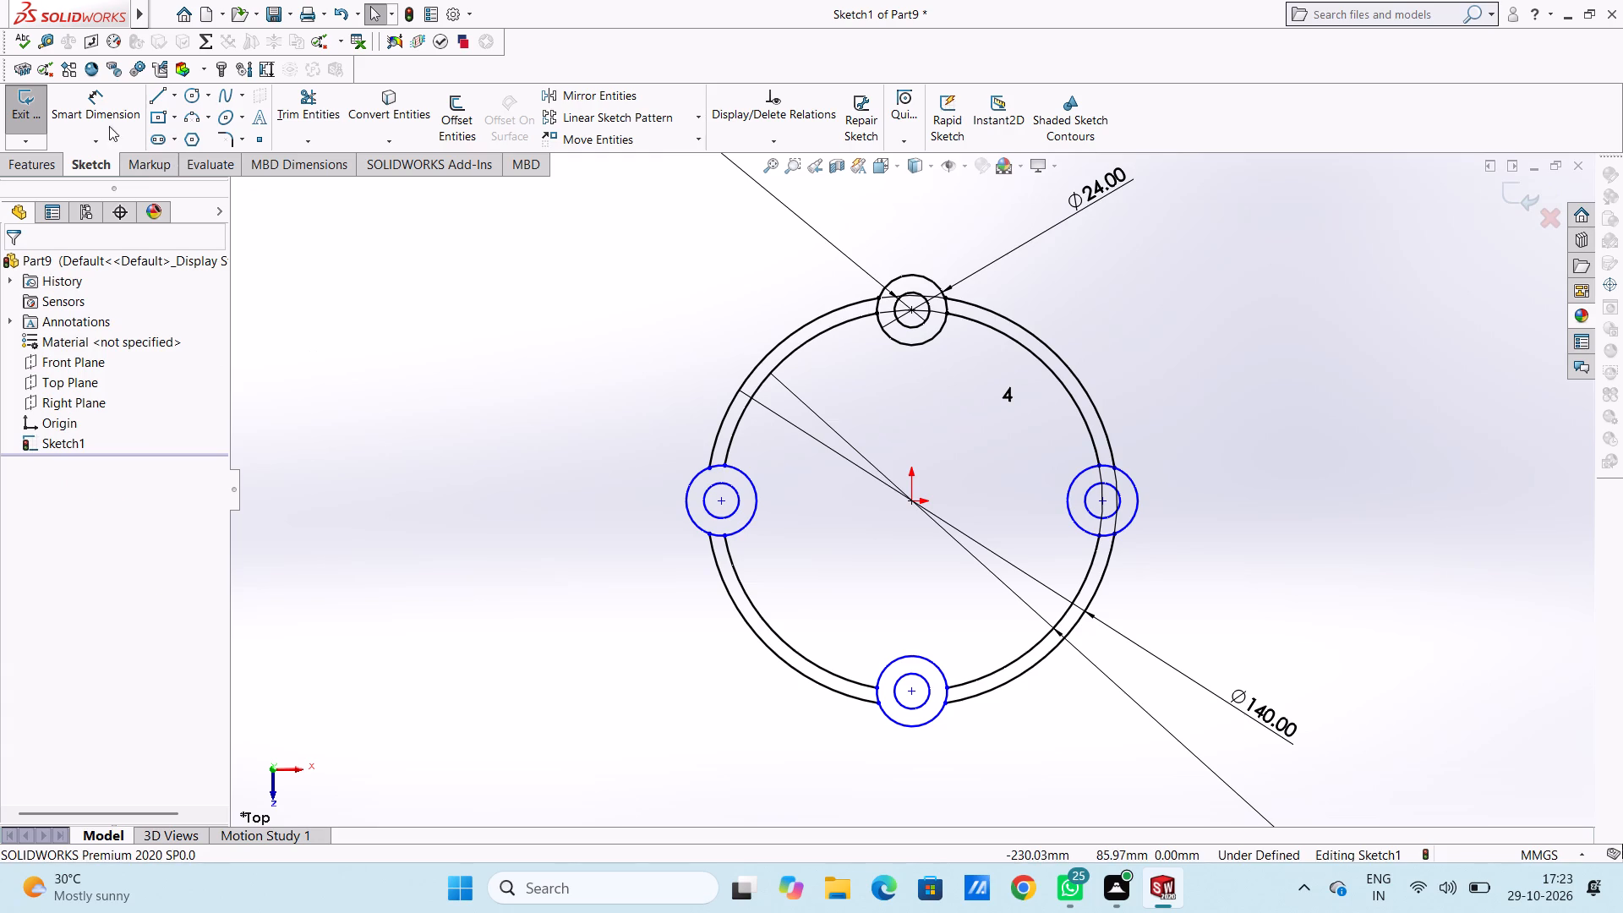
Dimension the horizontal distance from the origin to the centre of the ring's left circle pair.
{"action": "left_click", "coordinate": [98, 105]}
{"action": "left_click", "coordinate": [908, 502]}
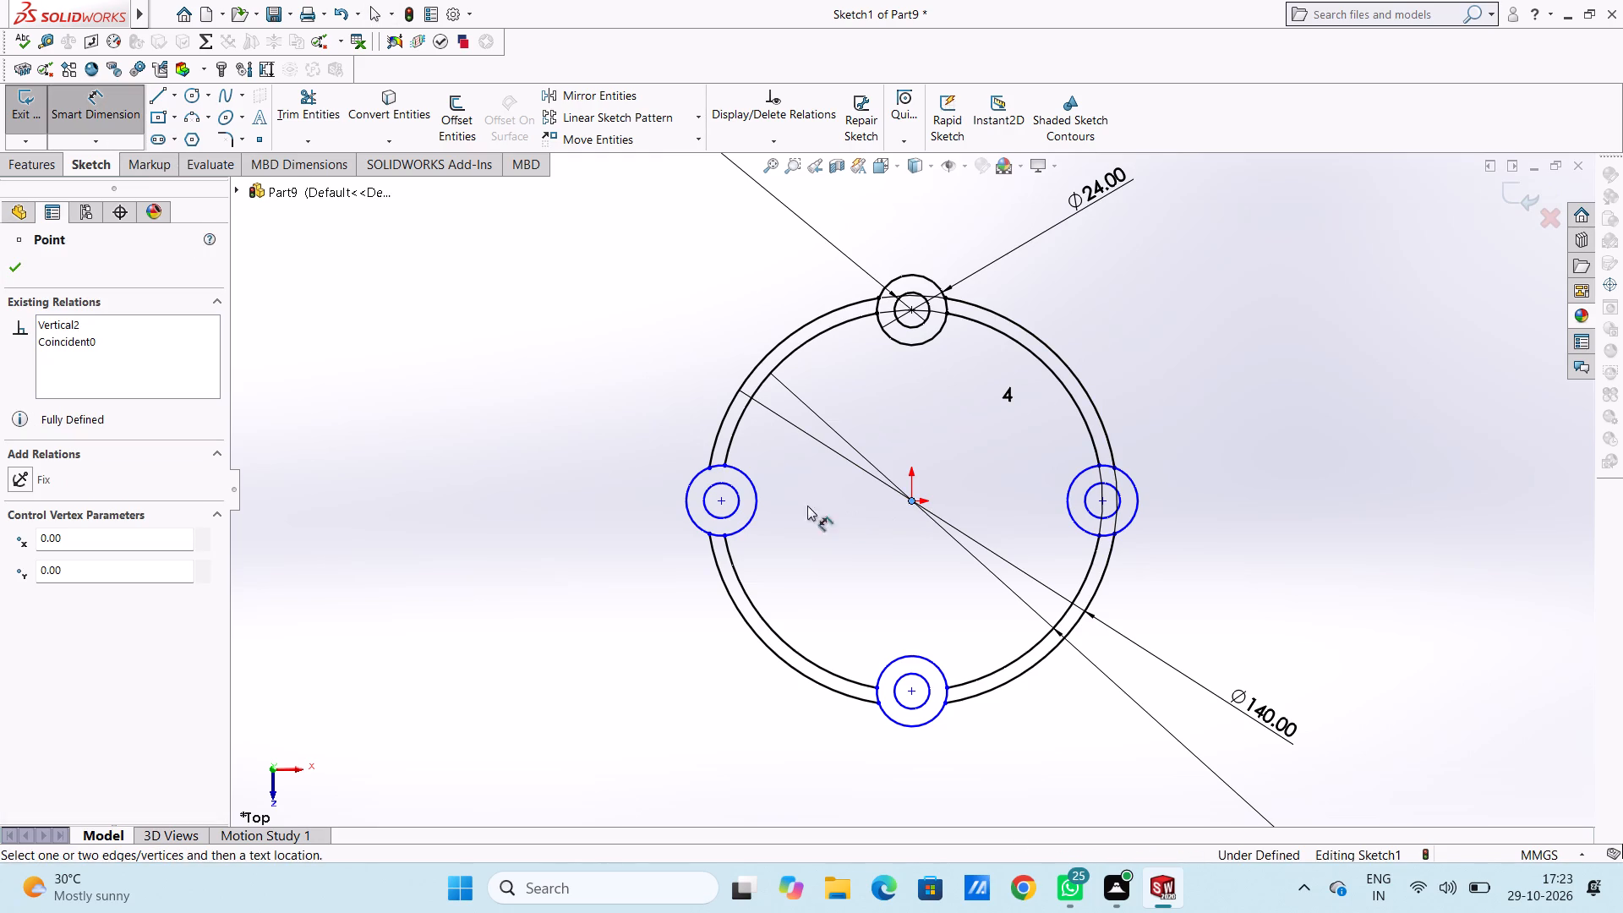
{"action": "left_click", "coordinate": [719, 500]}
{"action": "left_click", "coordinate": [584, 310]}
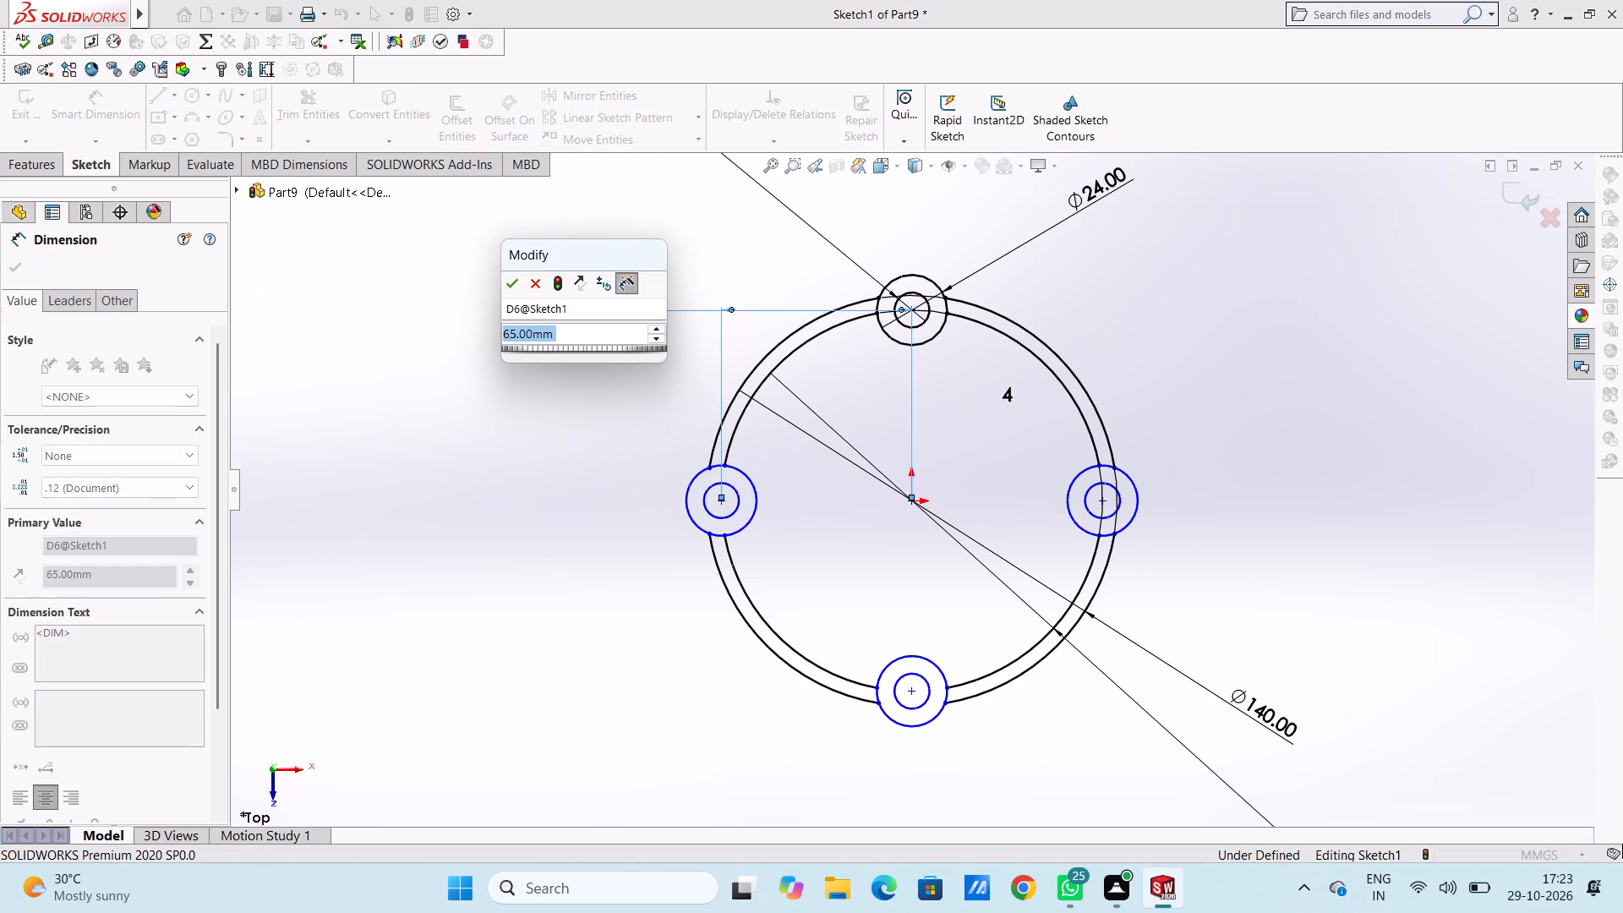
{"action": "left_click", "coordinate": [506, 282]}
{"action": "left_click", "coordinate": [486, 345]}
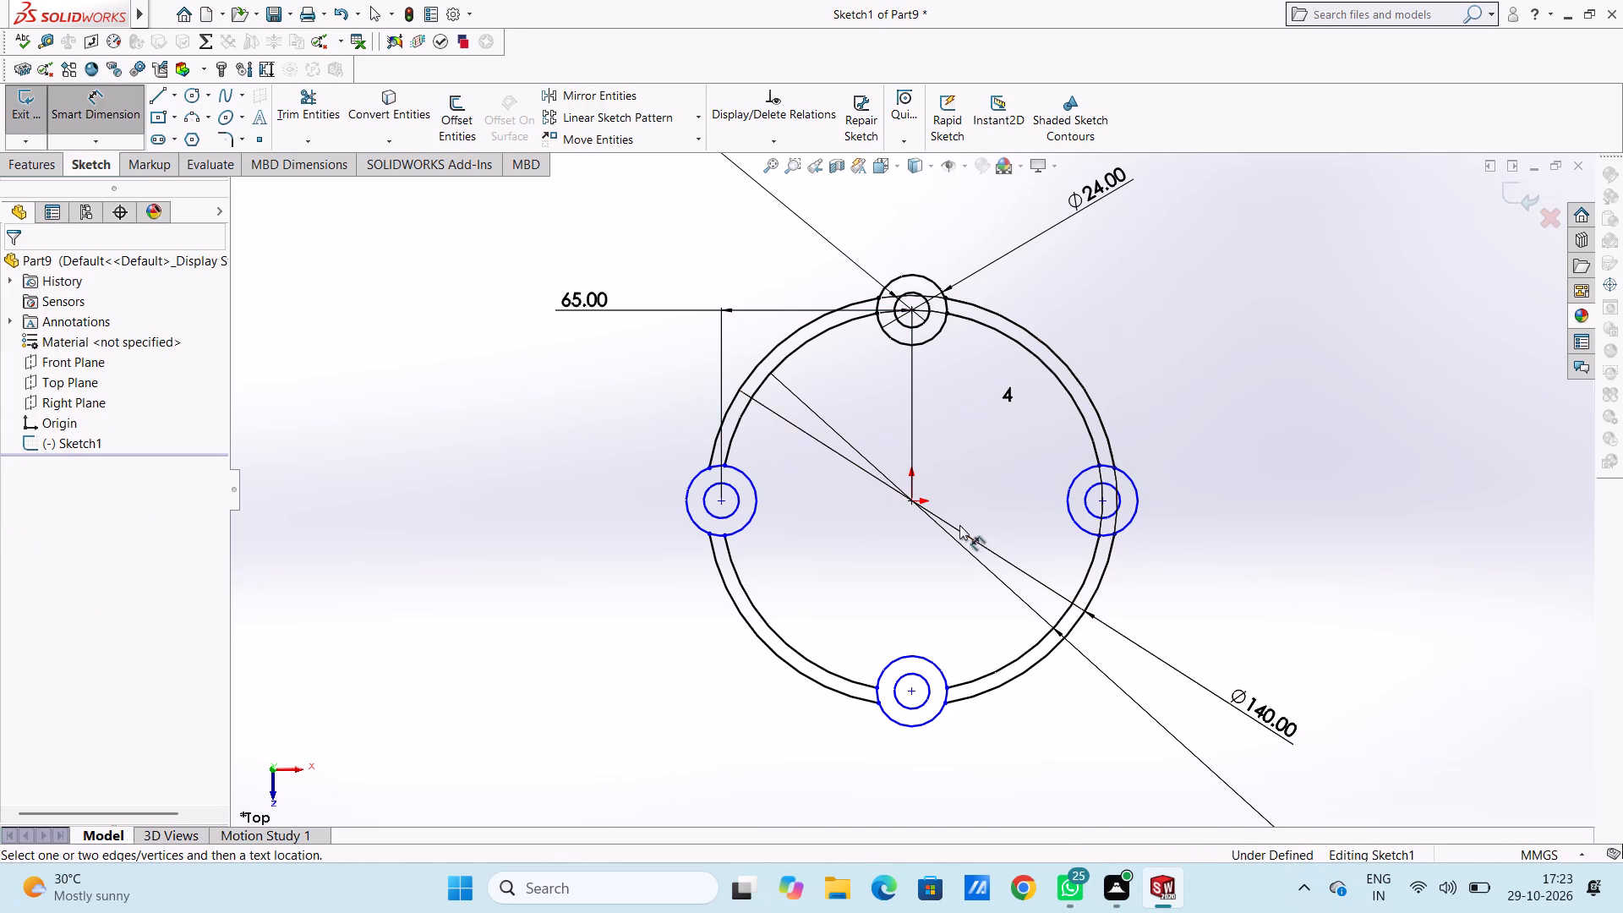
Dimension the vertical distance between the centres of the ring's left and bottom circle pairs.
{"action": "left_click", "coordinate": [913, 690]}
{"action": "left_click", "coordinate": [720, 501]}
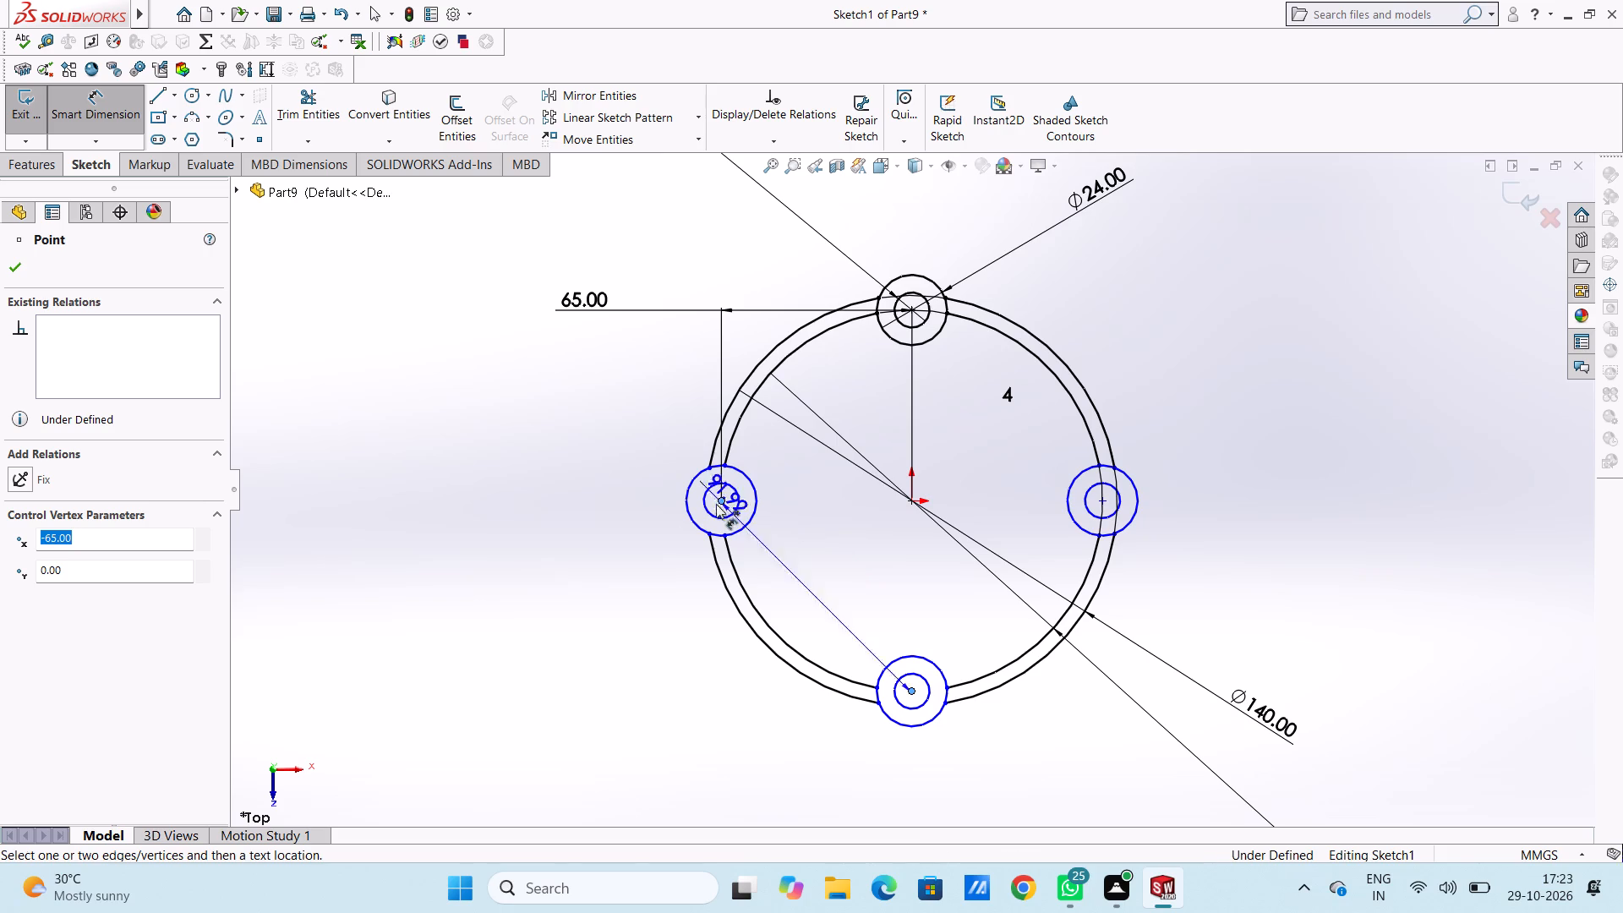
{"action": "scroll", "coordinate": [581, 540], "scroll_direction": "down", "scroll_amount": 1}
{"action": "scroll", "coordinate": [580, 539], "scroll_direction": "up", "scroll_amount": 3}
{"action": "left_click", "coordinate": [531, 536]}
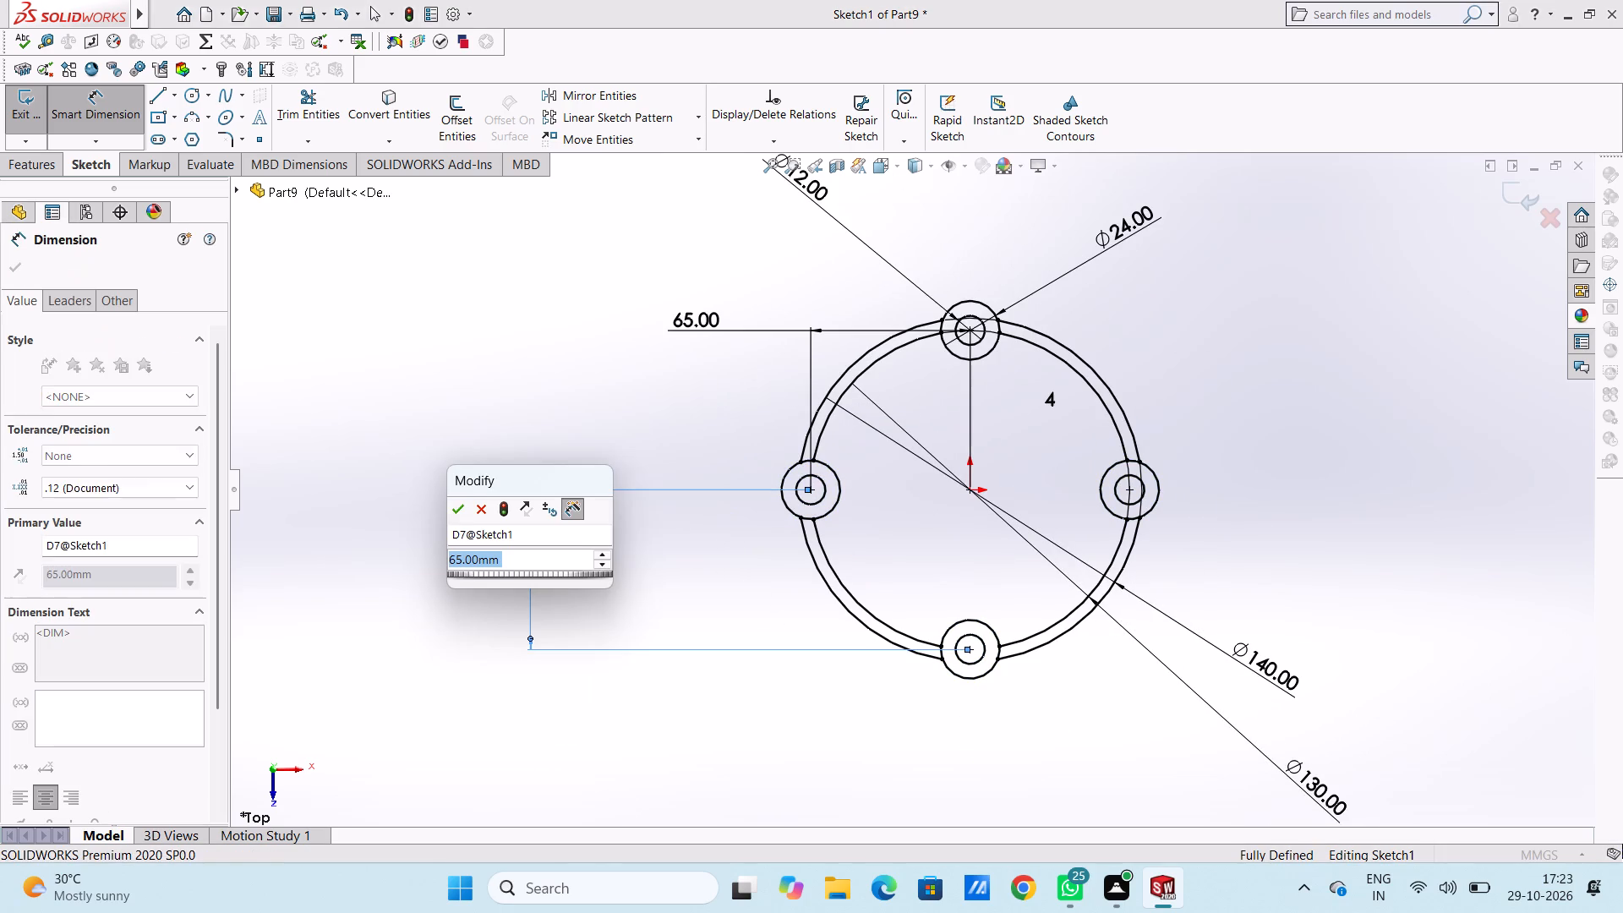
{"action": "left_click", "coordinate": [459, 513]}
{"action": "left_click", "coordinate": [610, 458]}
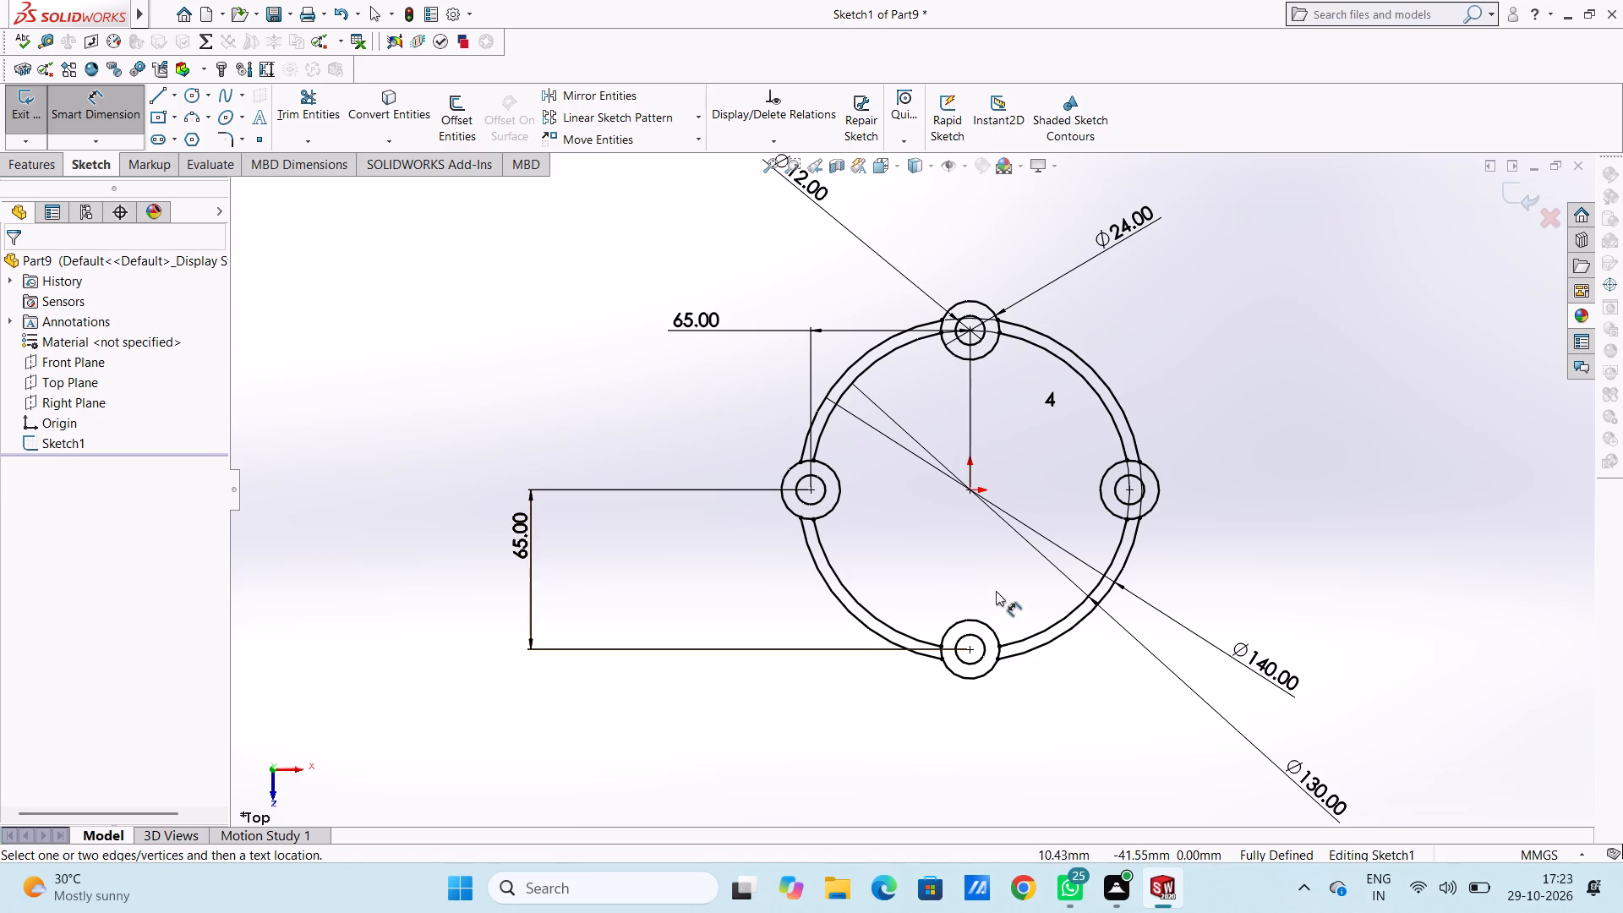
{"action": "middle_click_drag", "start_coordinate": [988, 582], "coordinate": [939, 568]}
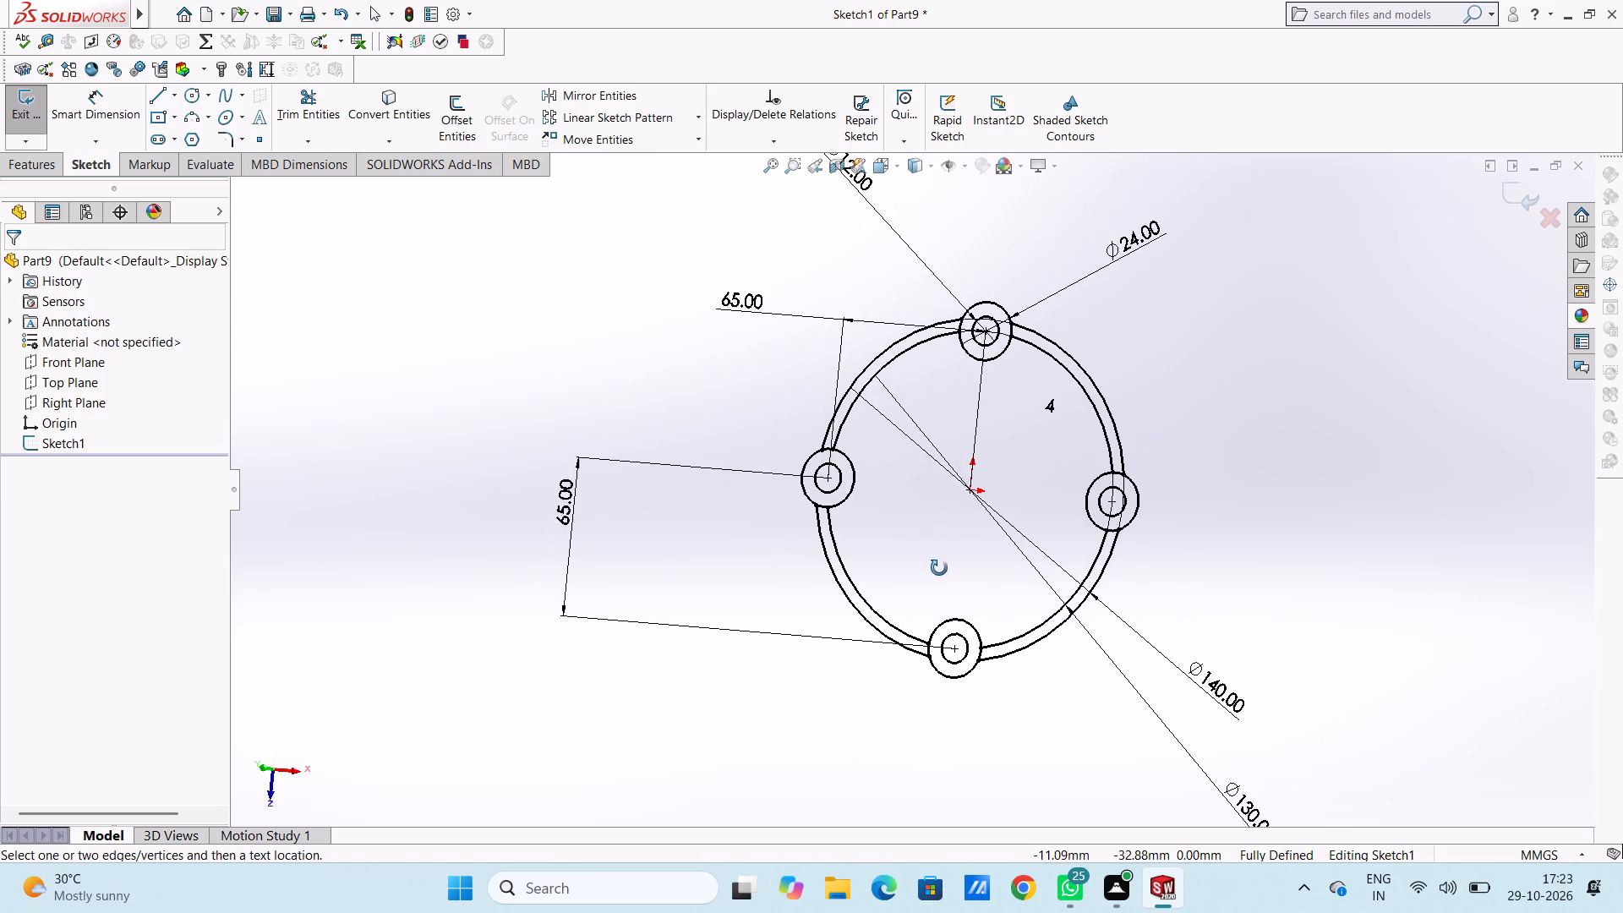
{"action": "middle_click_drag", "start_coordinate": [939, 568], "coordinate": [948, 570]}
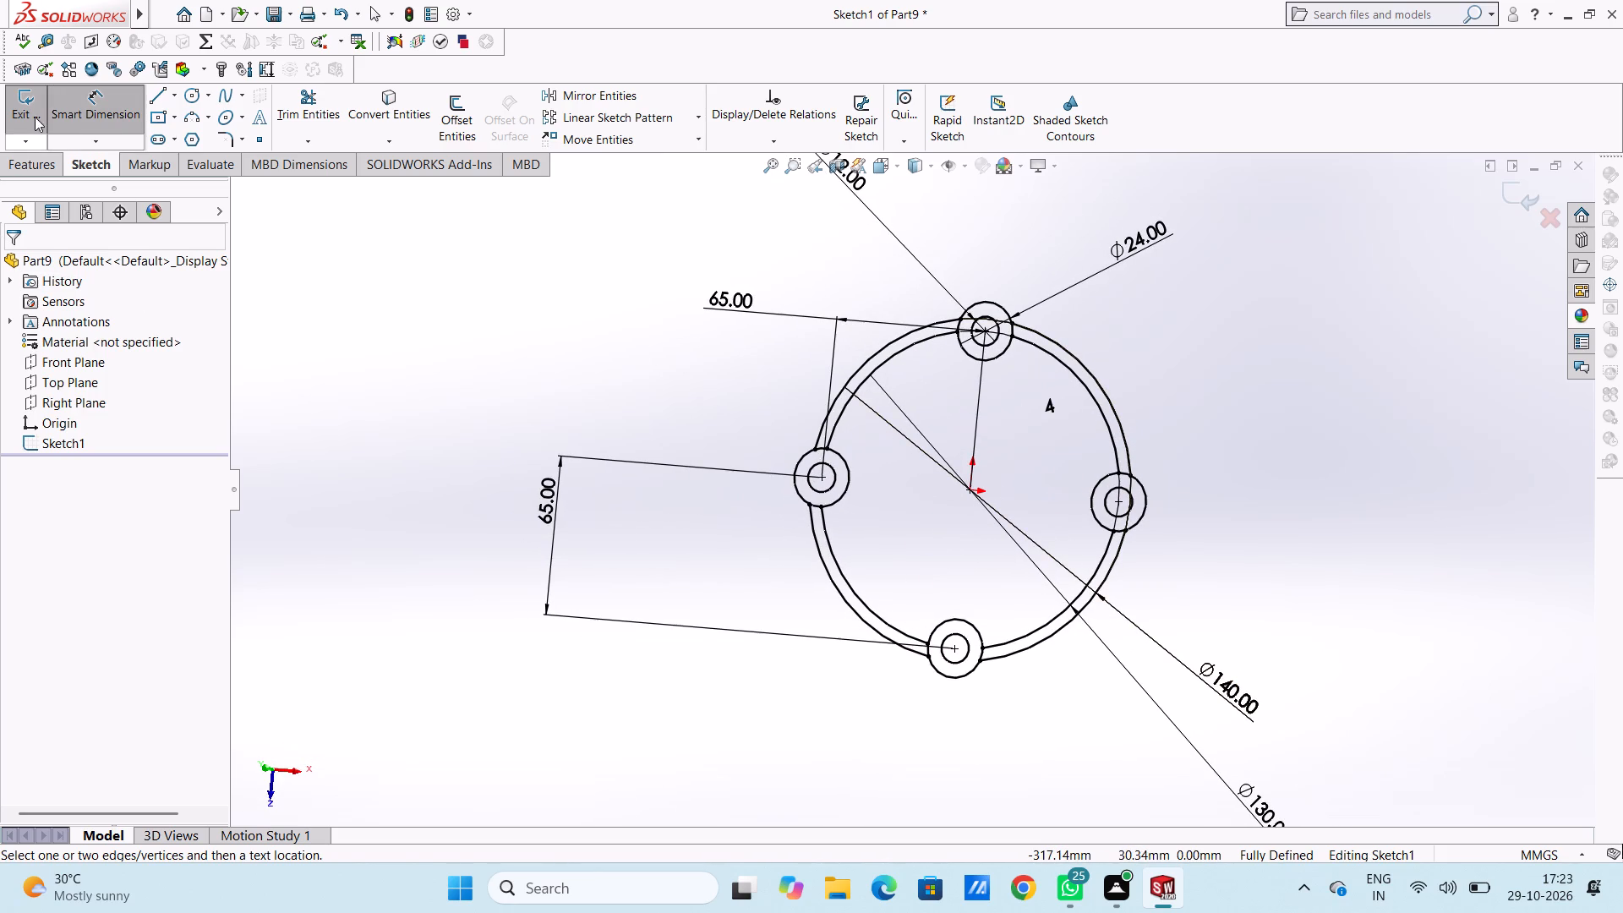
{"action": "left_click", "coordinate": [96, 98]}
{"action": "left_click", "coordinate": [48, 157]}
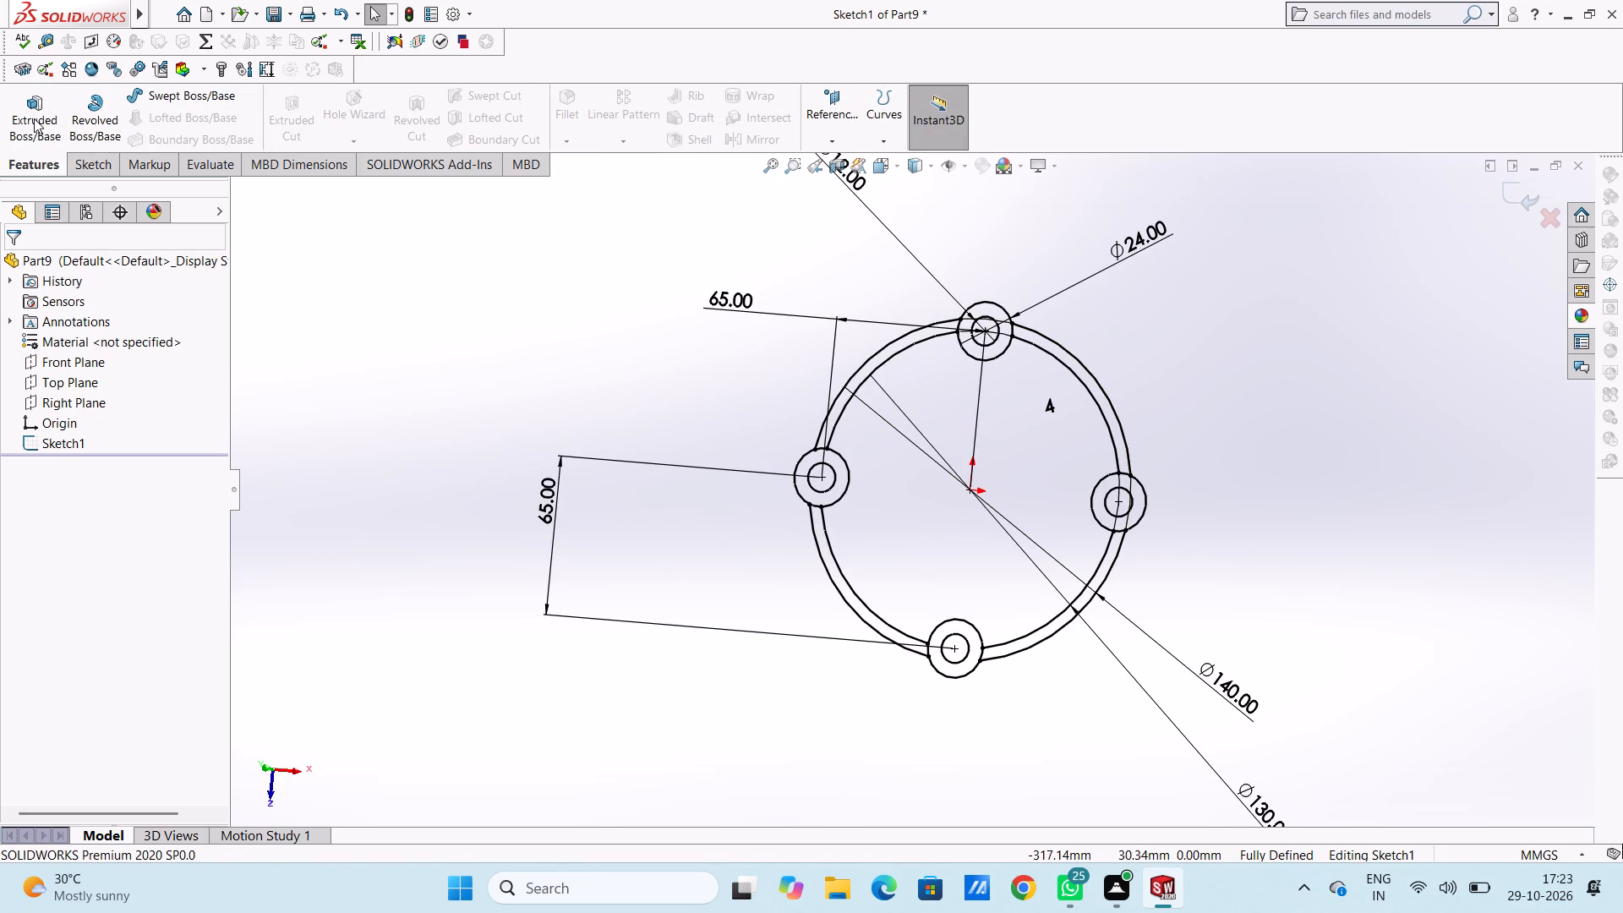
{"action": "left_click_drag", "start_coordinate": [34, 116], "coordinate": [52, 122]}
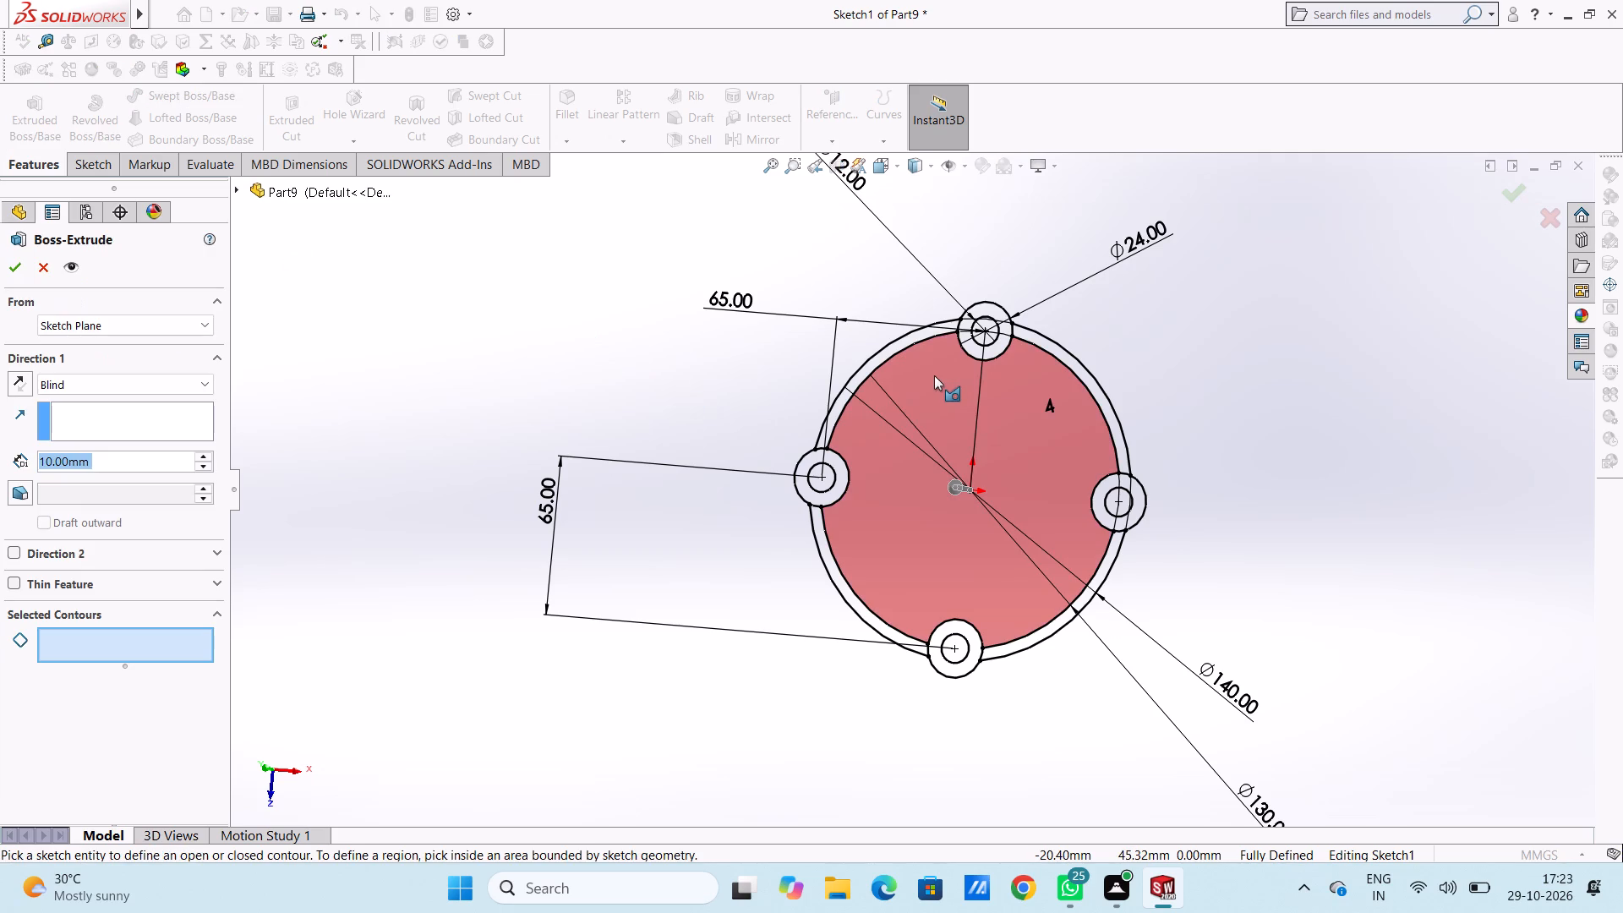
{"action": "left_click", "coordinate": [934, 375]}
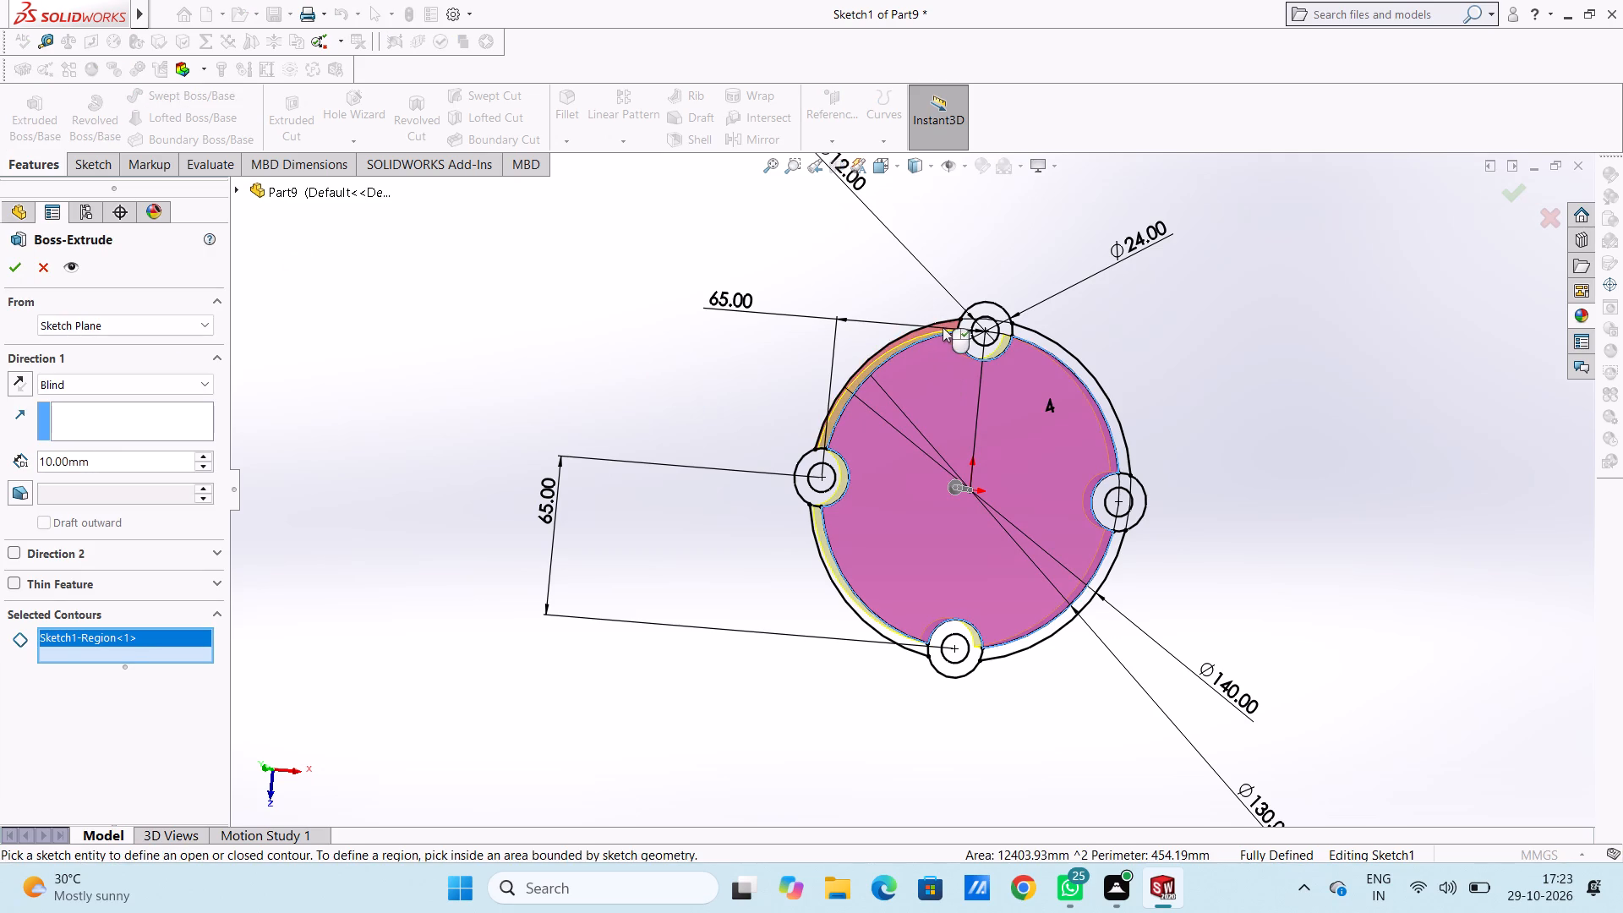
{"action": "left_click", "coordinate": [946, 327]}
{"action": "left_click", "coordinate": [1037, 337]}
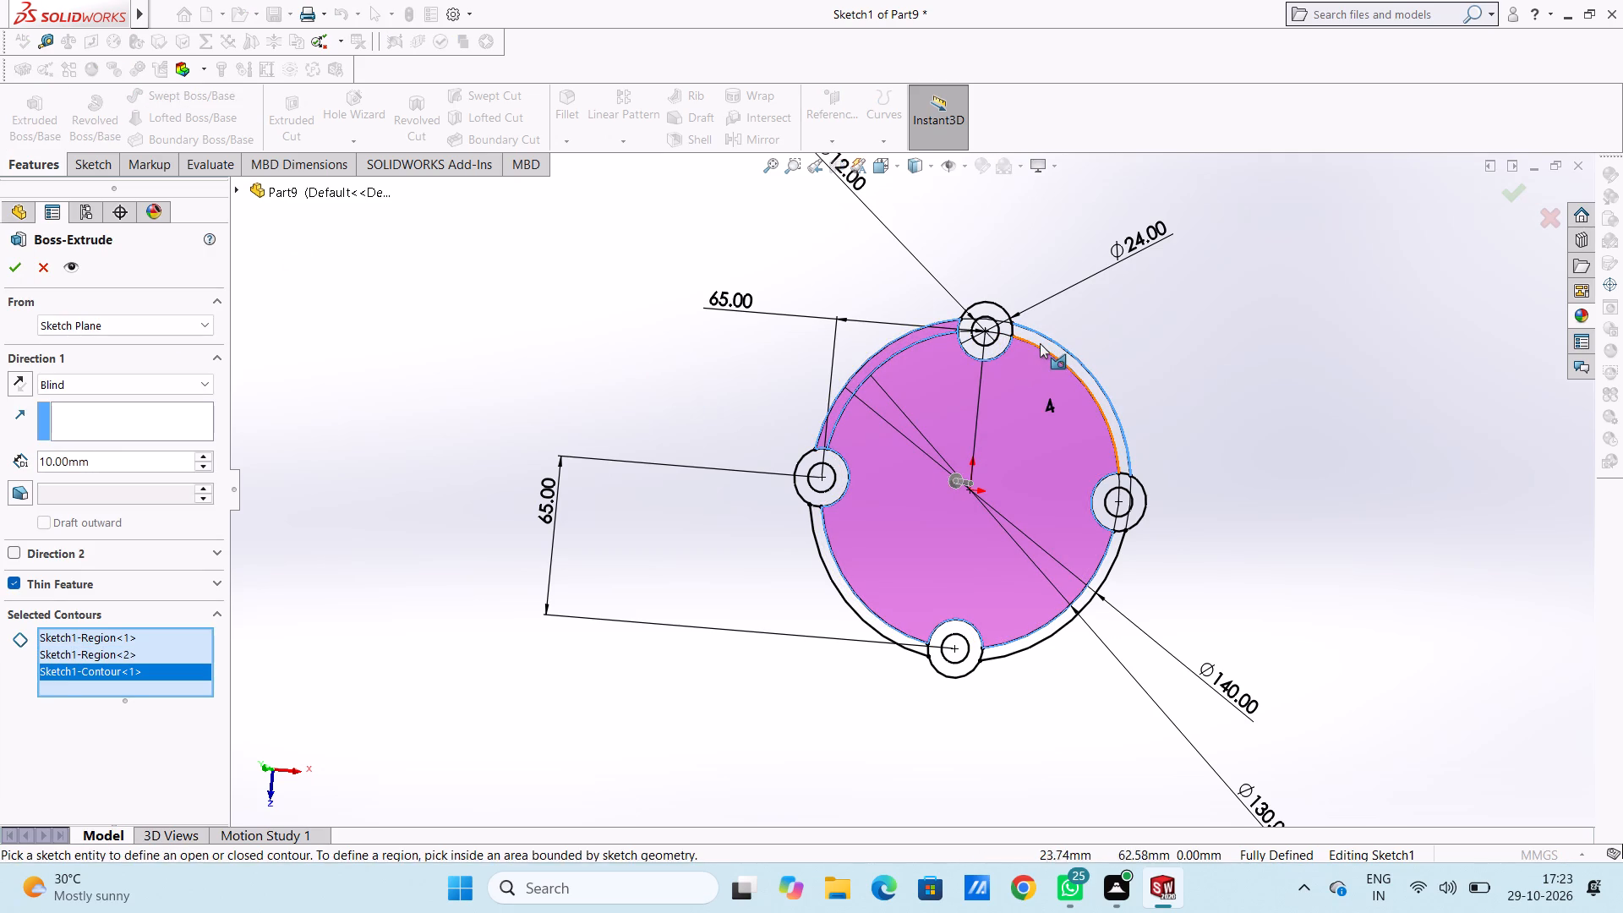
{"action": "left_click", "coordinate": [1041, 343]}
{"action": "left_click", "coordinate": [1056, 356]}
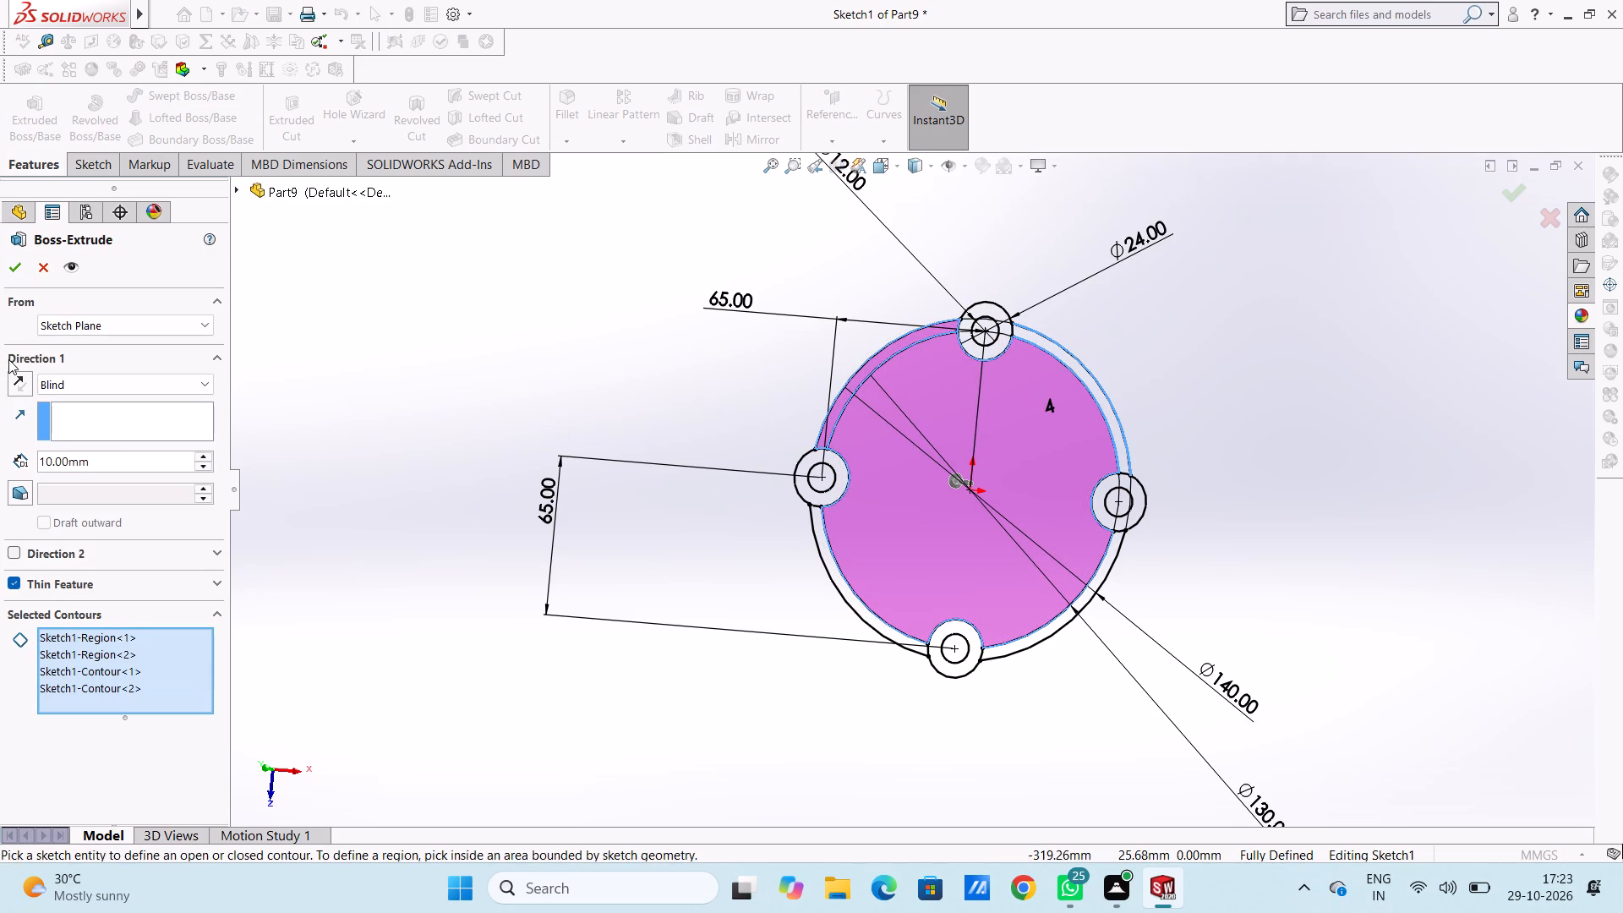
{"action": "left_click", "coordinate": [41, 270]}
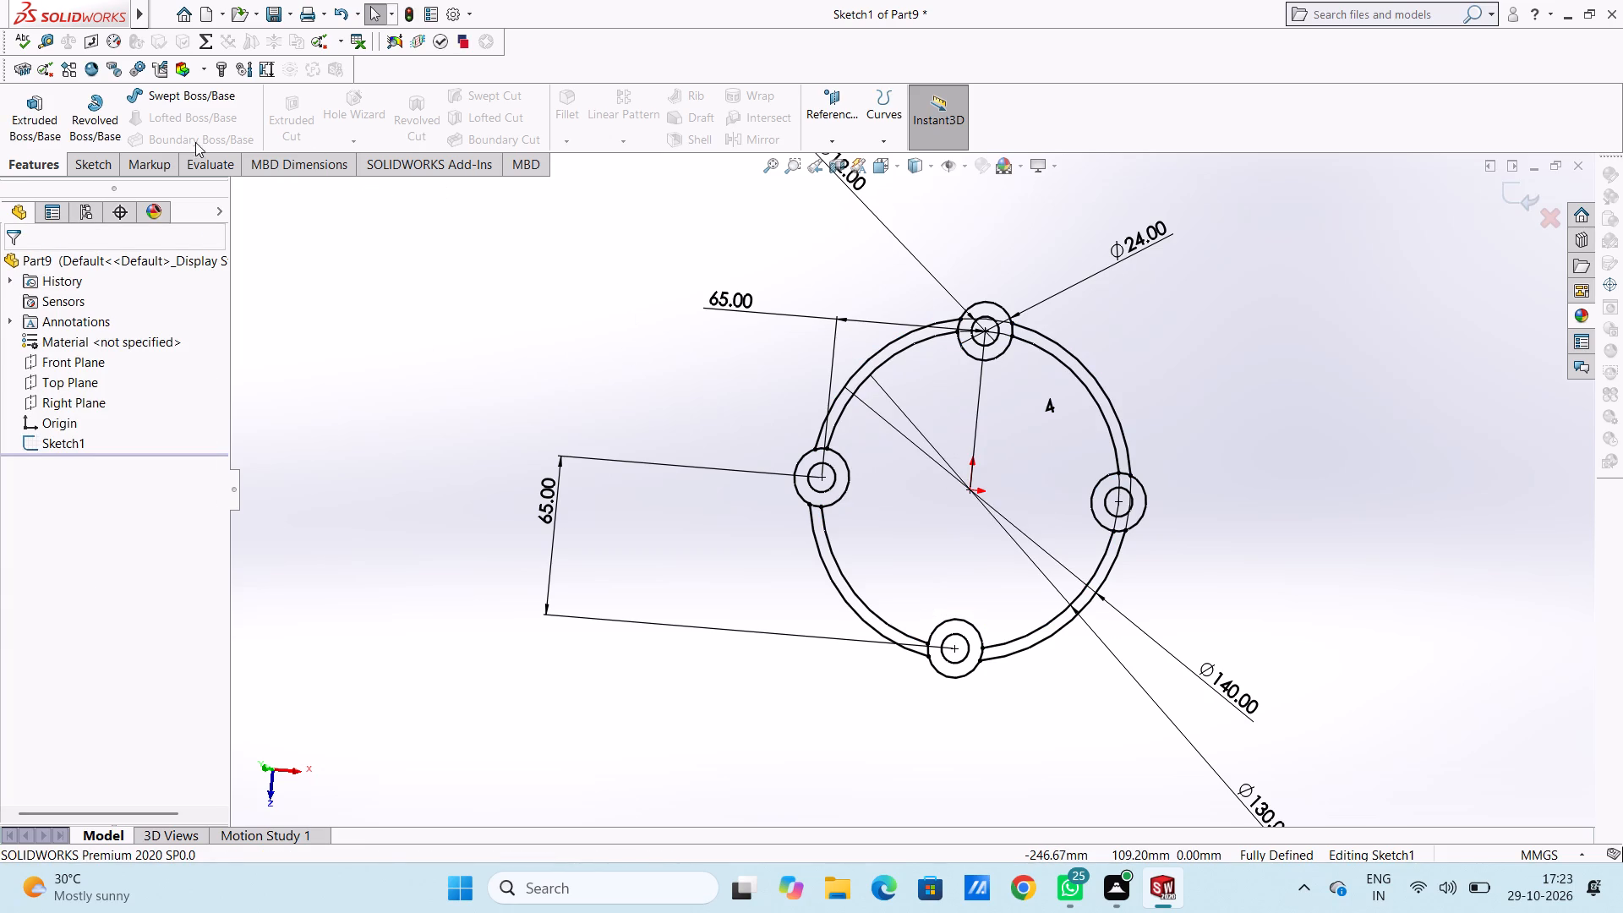
Extrude the sketch's inner disc, four ring segments and four 24/12 mm annular lugs 8 mm, leaving the 12 mm holes open.
{"action": "left_click", "coordinate": [40, 103]}
{"action": "scroll", "coordinate": [1008, 471], "scroll_direction": "down", "scroll_amount": 4}
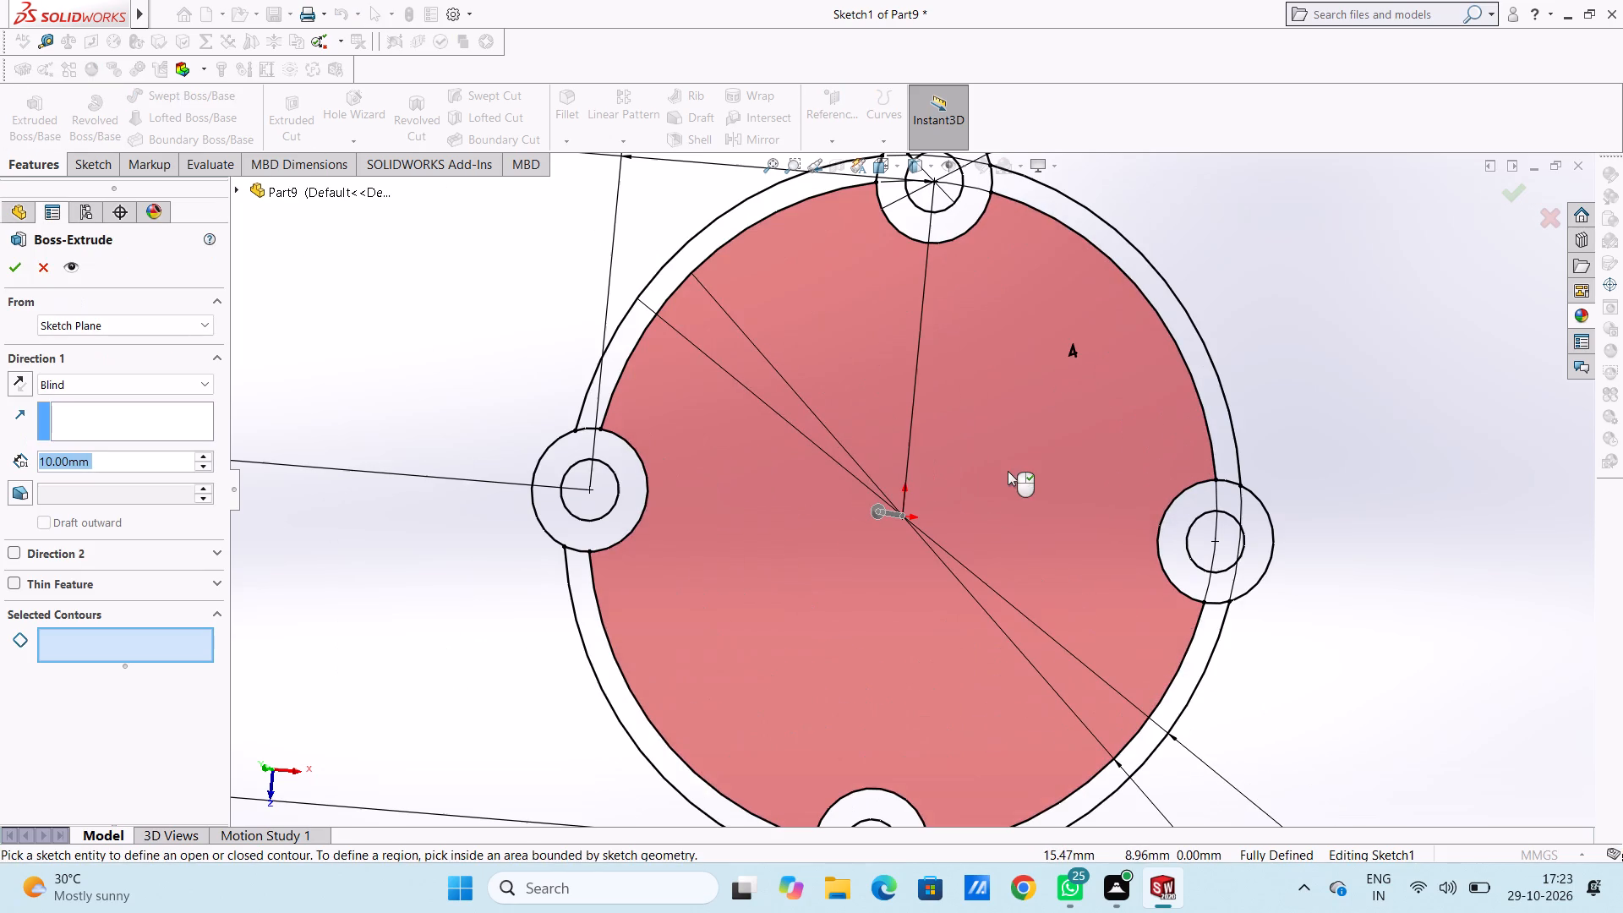
{"action": "left_click", "coordinate": [1008, 432]}
{"action": "left_click", "coordinate": [1180, 326]}
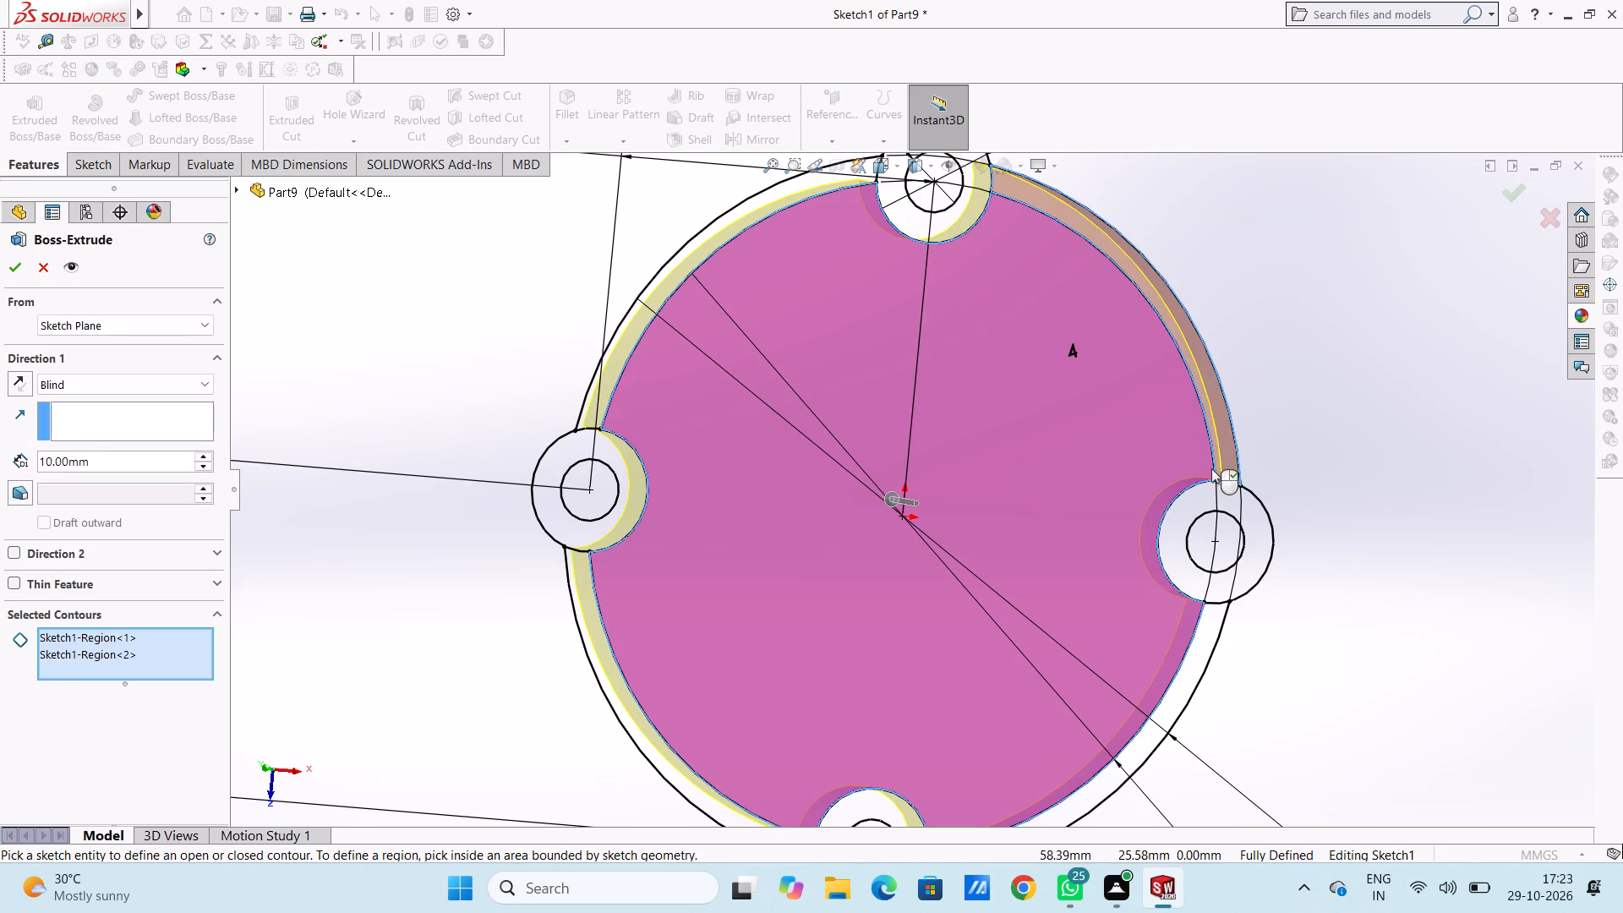
{"action": "left_click", "coordinate": [1198, 660]}
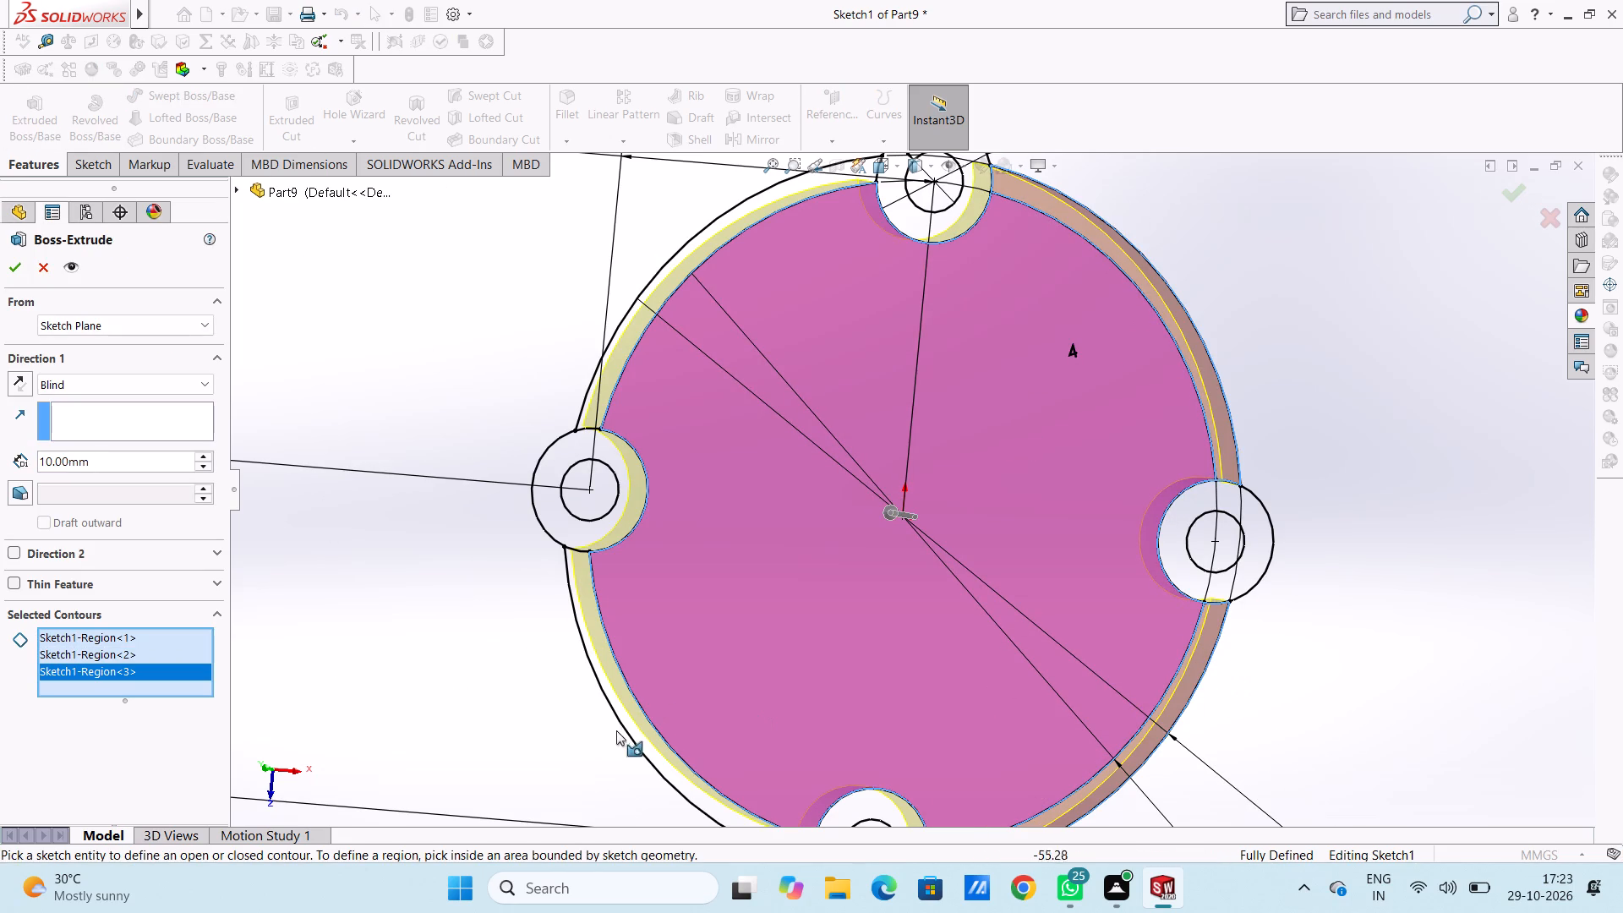
{"action": "left_click", "coordinate": [652, 751]}
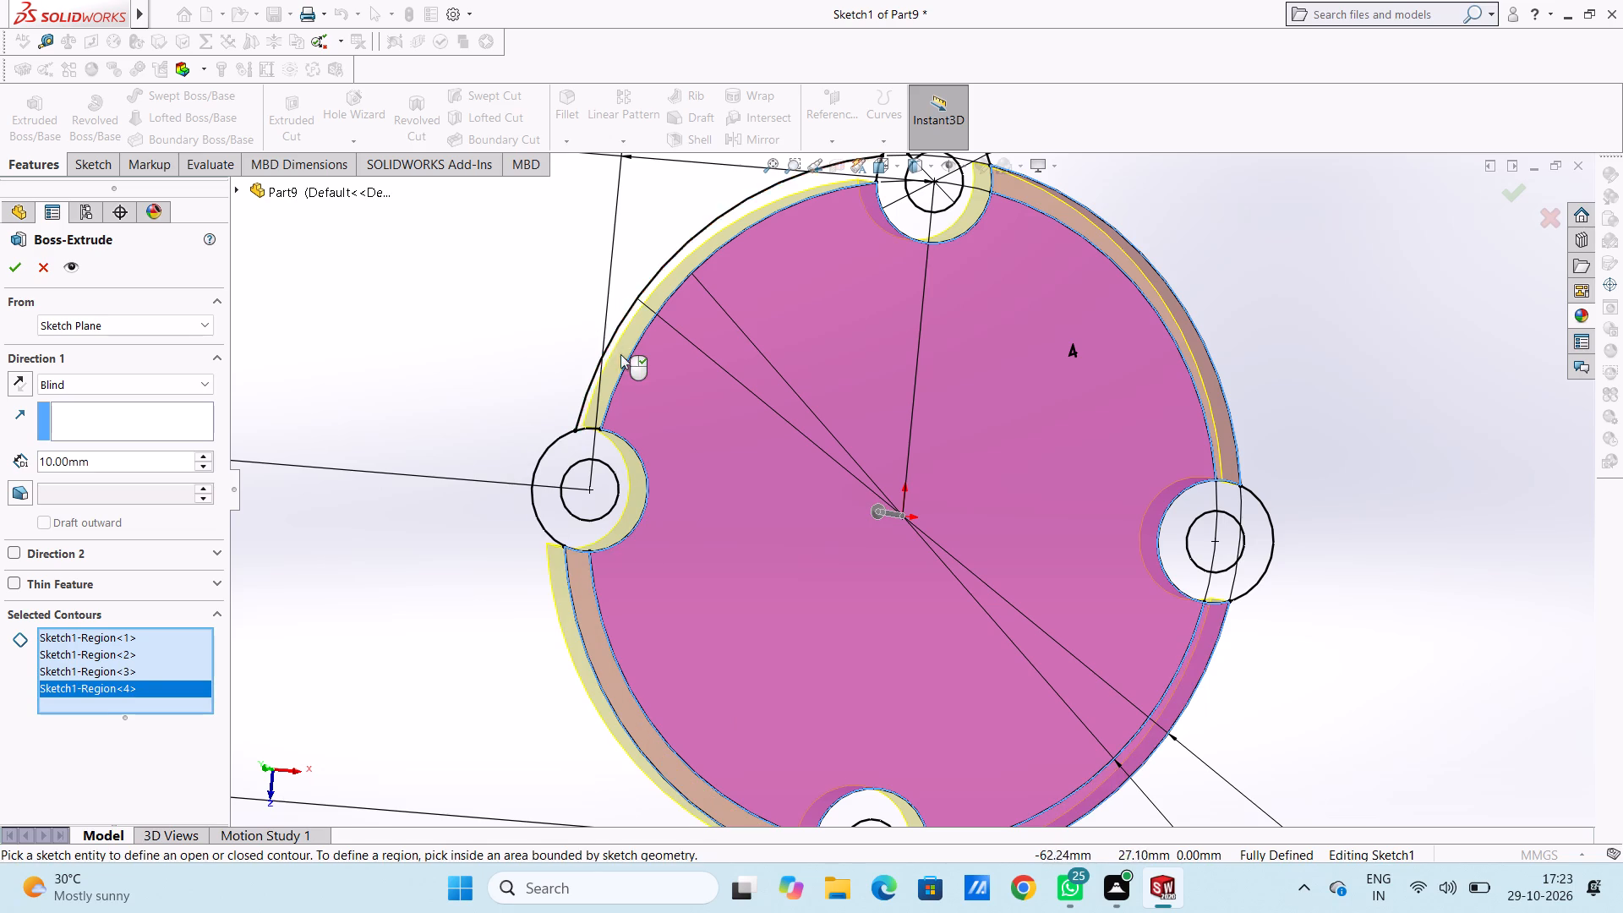
{"action": "left_click", "coordinate": [618, 343]}
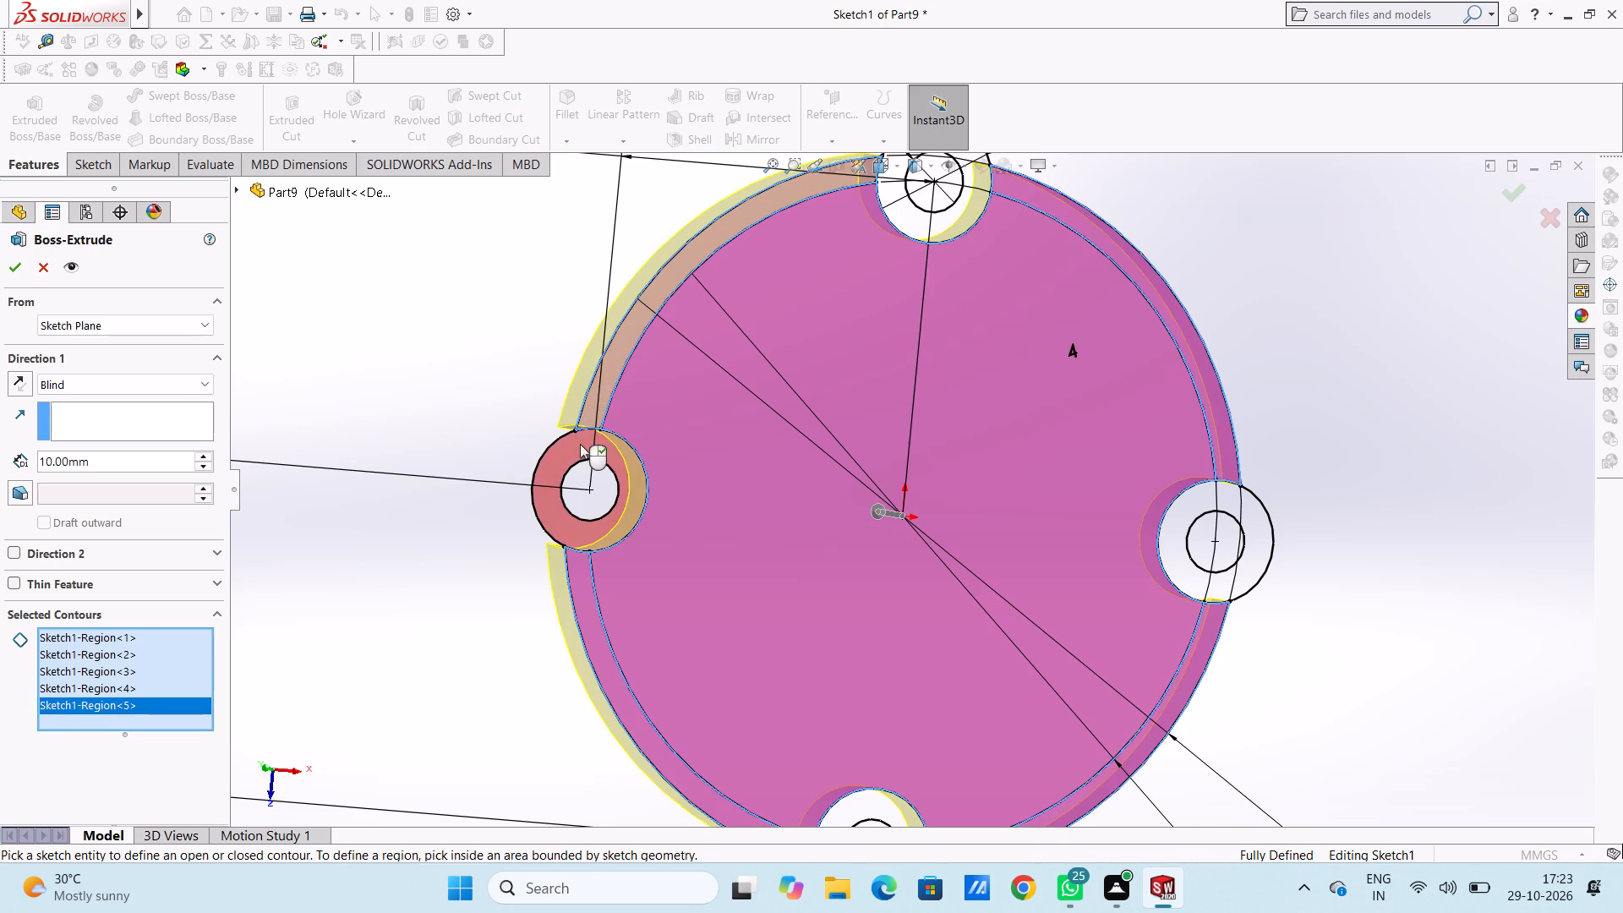
{"action": "left_click", "coordinate": [580, 444]}
{"action": "left_click", "coordinate": [921, 222]}
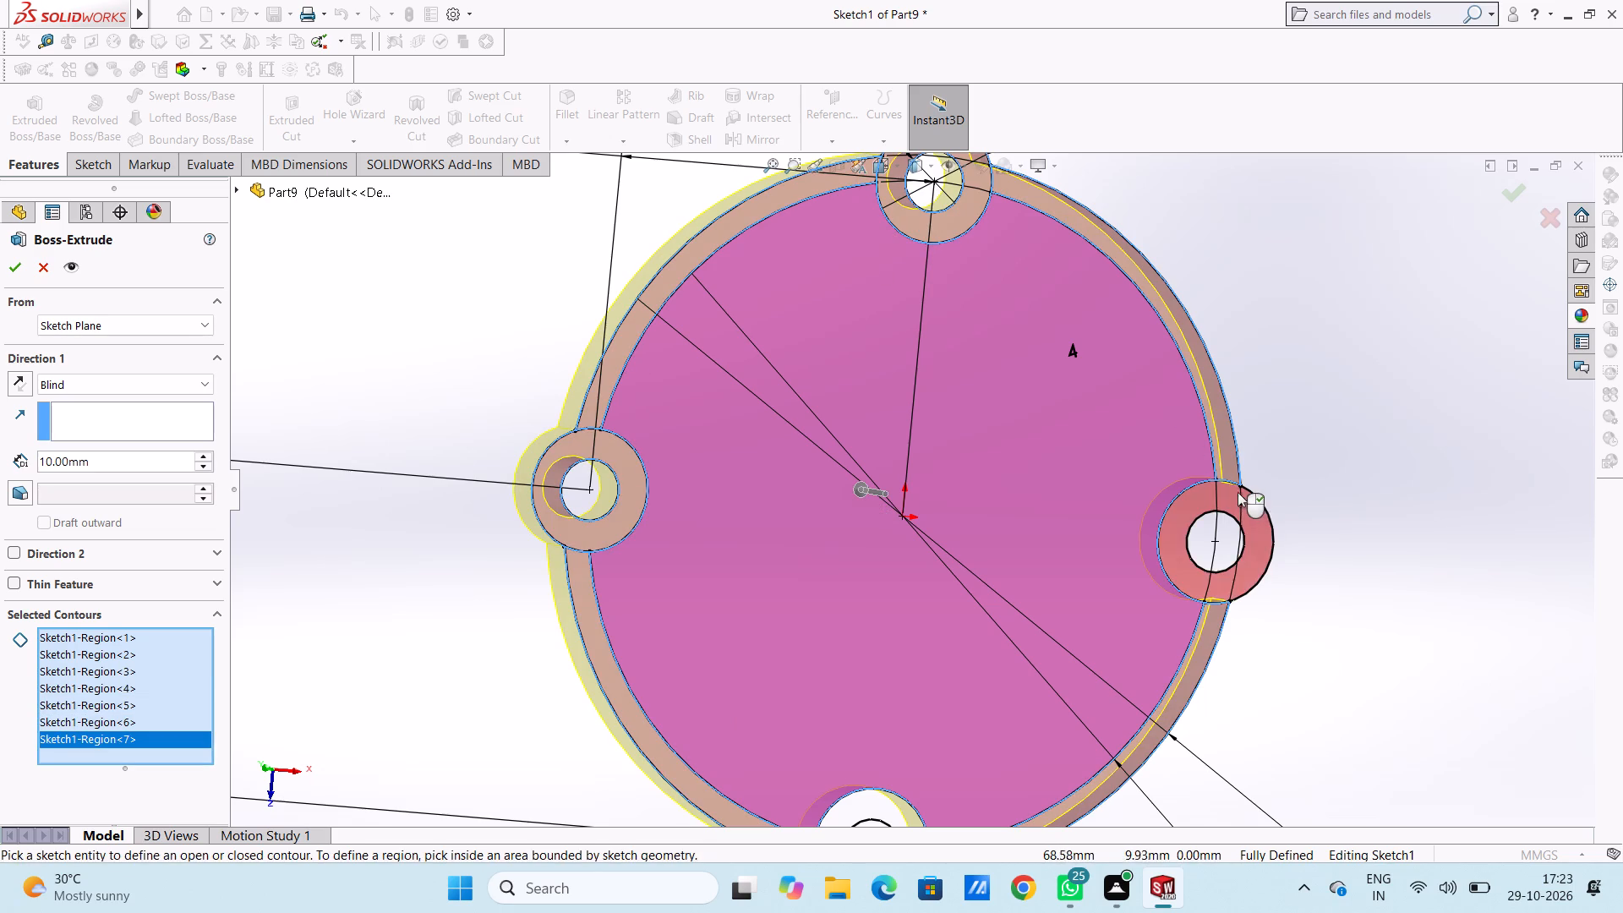
{"action": "left_click", "coordinate": [1239, 495]}
{"action": "scroll", "coordinate": [1230, 510], "scroll_direction": "up", "scroll_amount": 4}
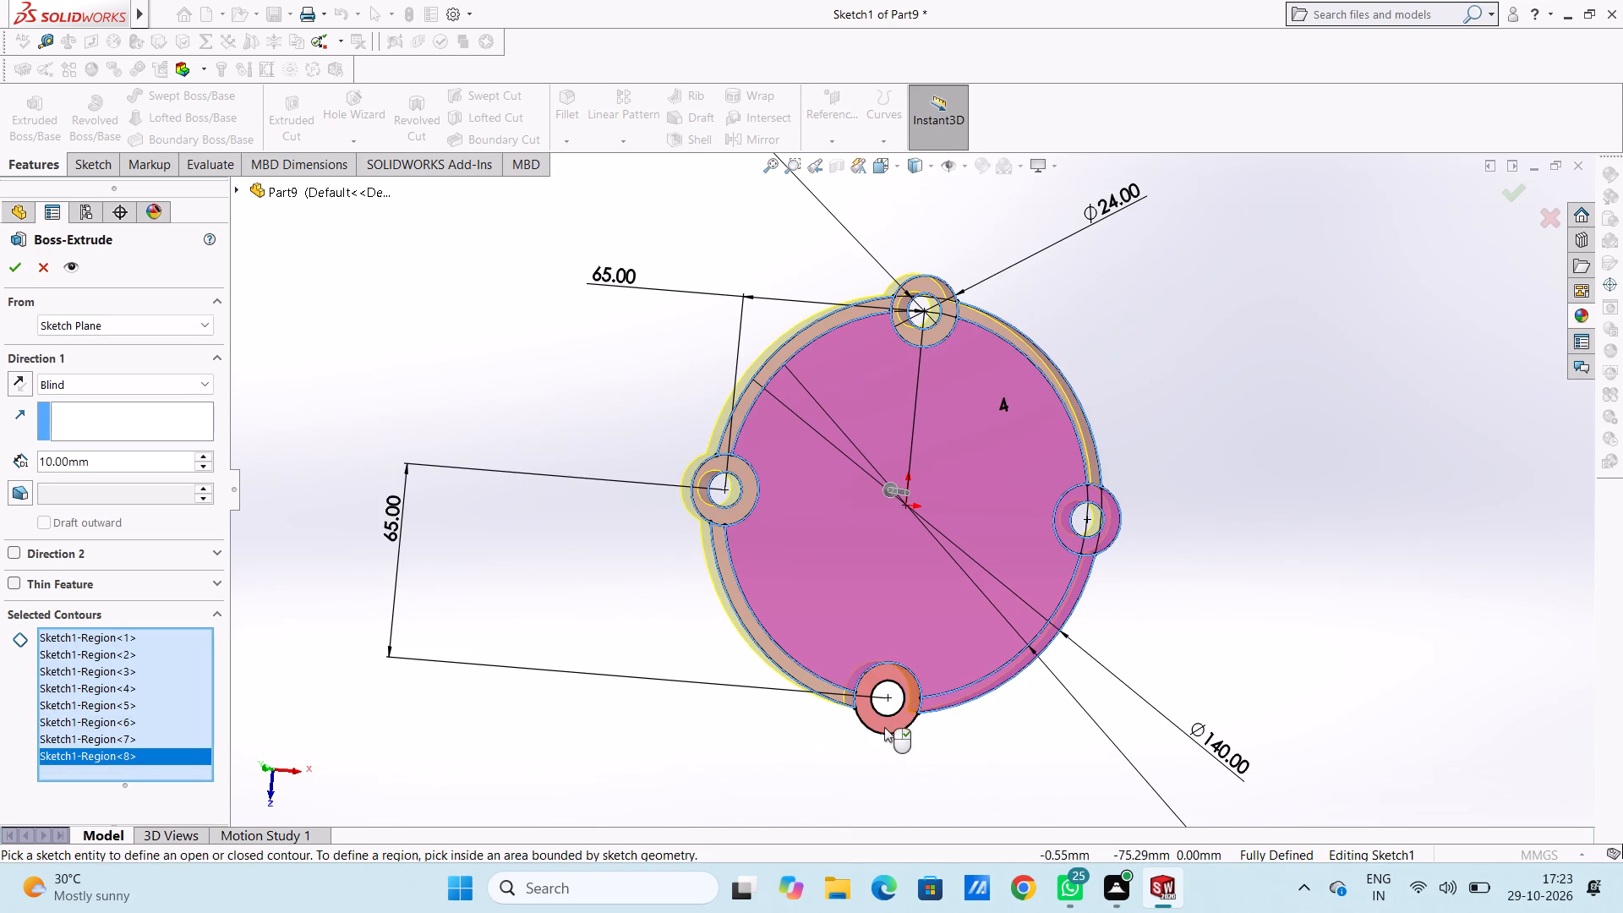
{"action": "left_click", "coordinate": [884, 727]}
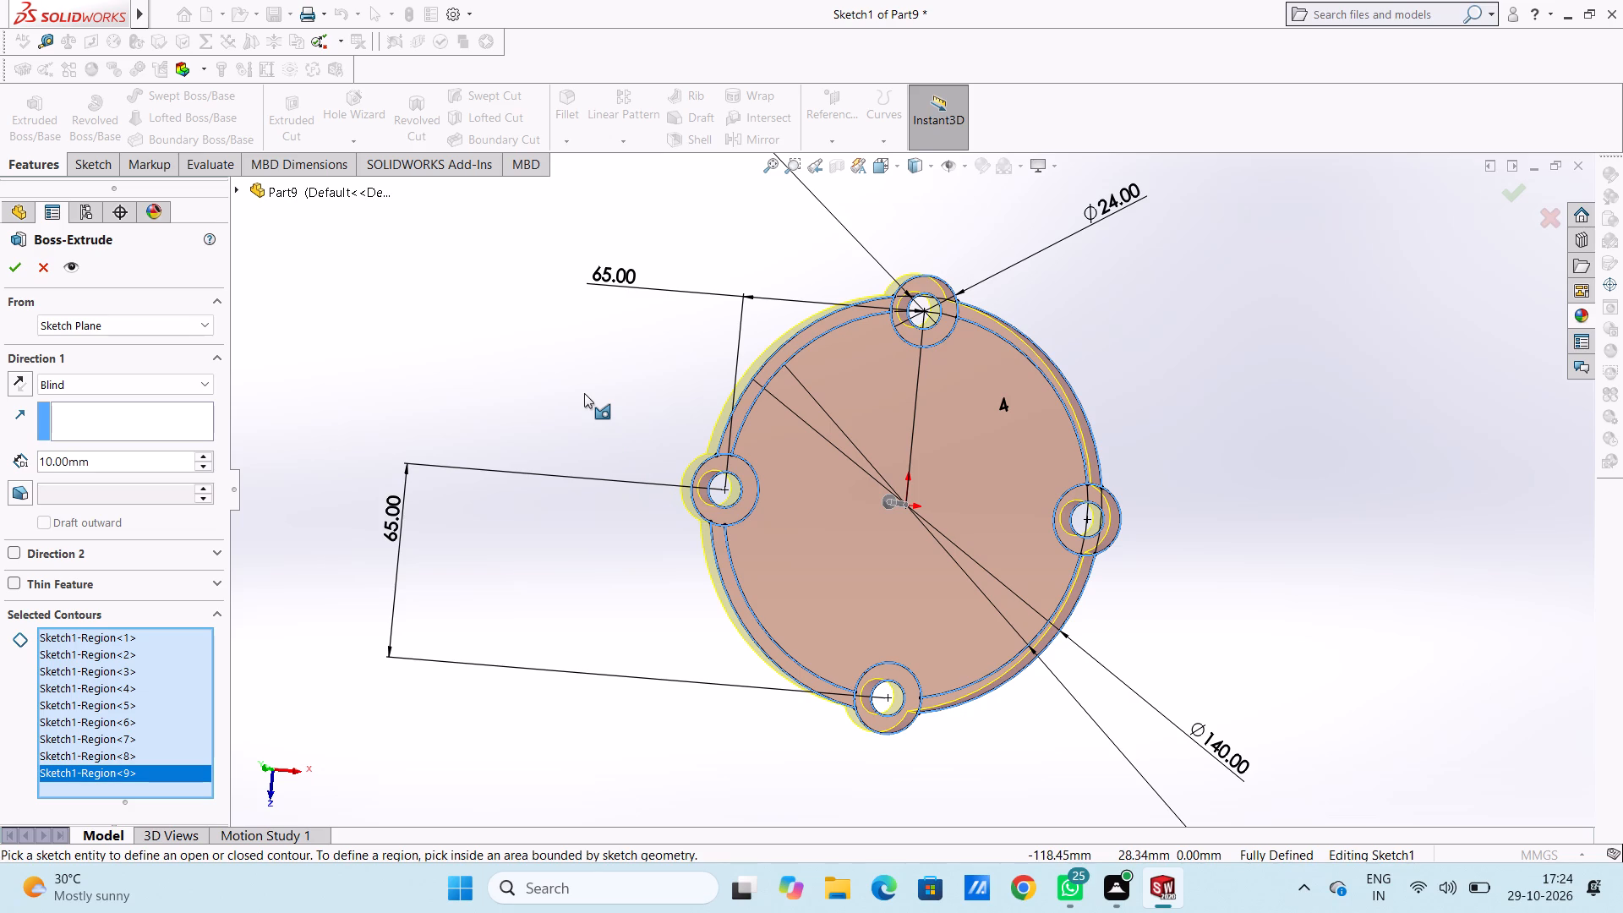
{"action": "double_click", "coordinate": [156, 466]}
{"action": "key", "text": "8"}
{"action": "key", "text": "Return"}
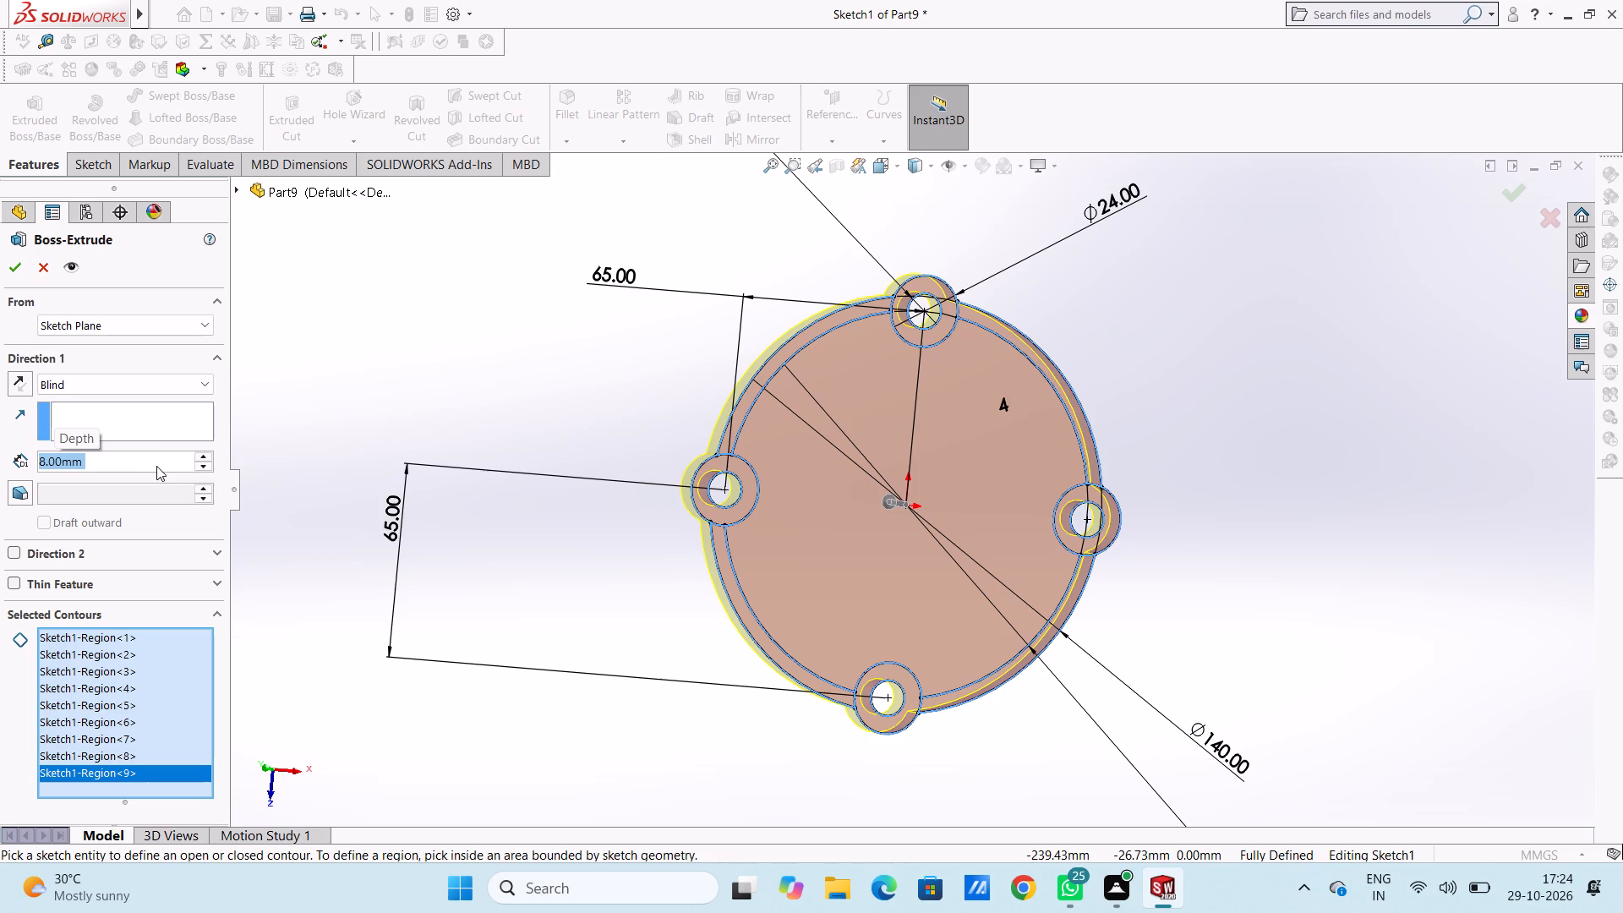
{"action": "left_click", "coordinate": [14, 268]}
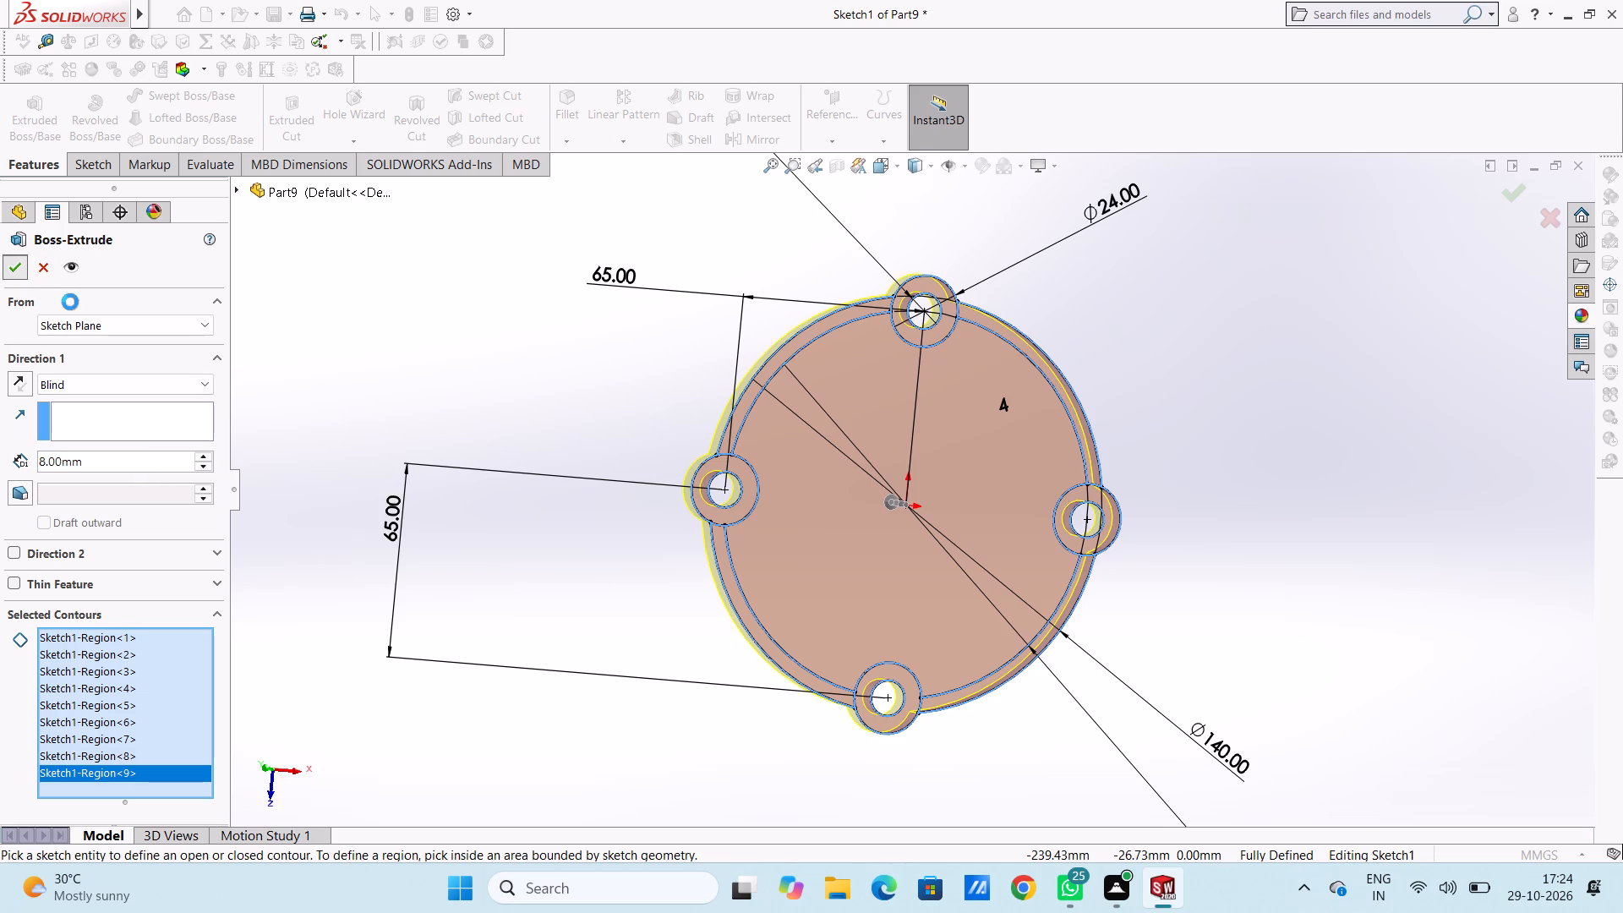
{"action": "left_click", "coordinate": [418, 340]}
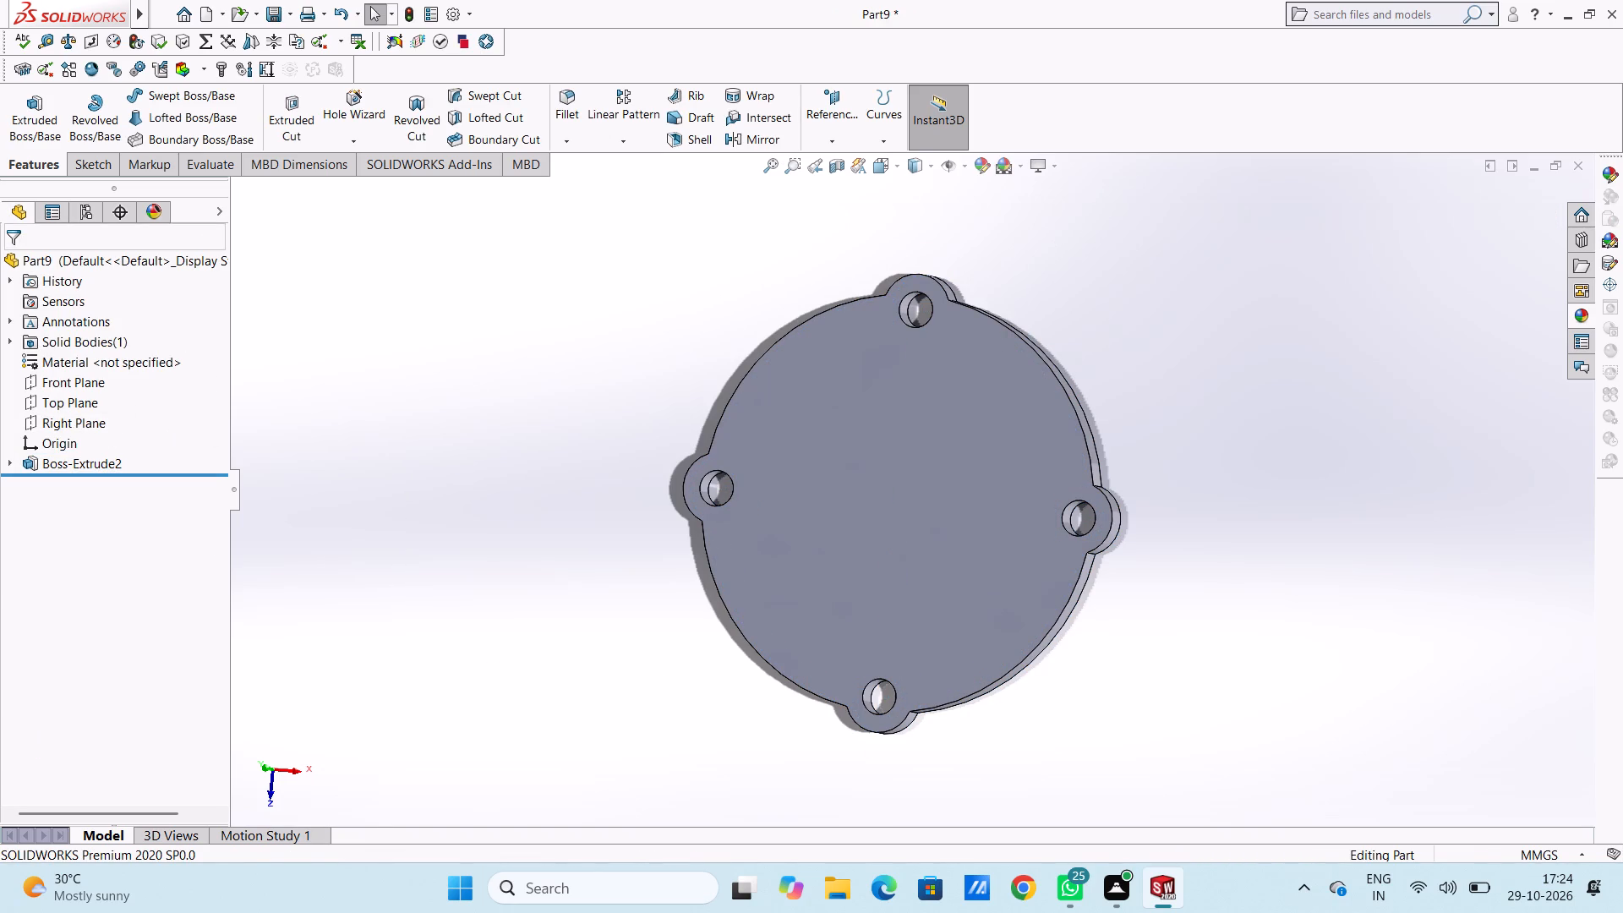
Reuse Sketch1 to extrude its inner disc and four ring segments 2 mm, starting from the plate's top face and leaving out the four lugs.
{"action": "left_click", "coordinate": [8, 462]}
{"action": "left_click", "coordinate": [63, 485]}
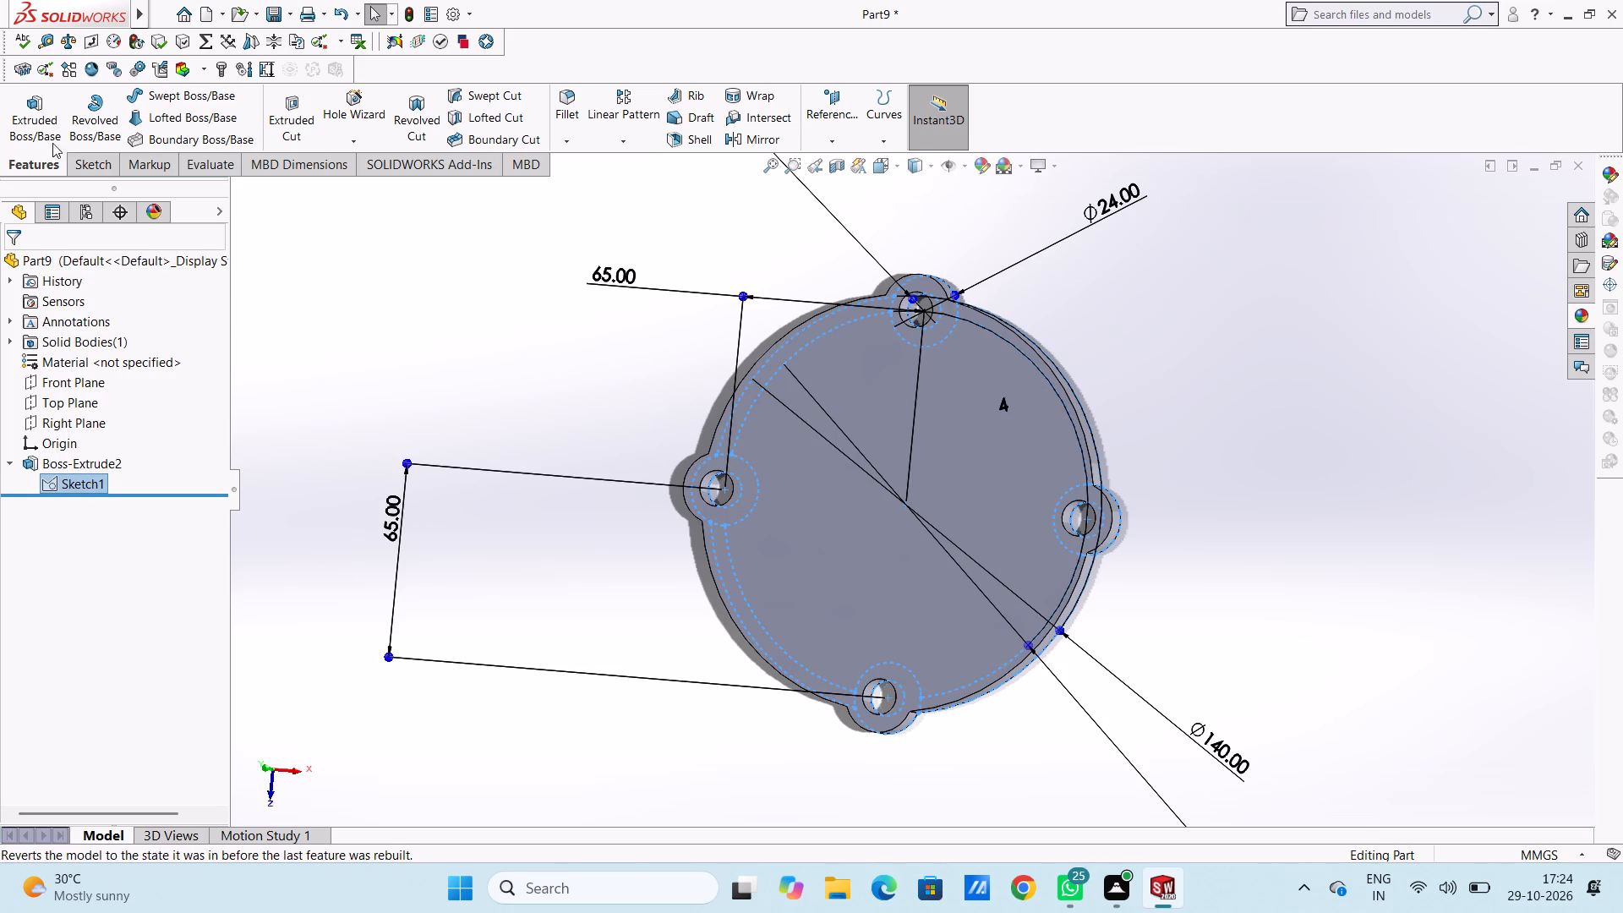
{"action": "left_click", "coordinate": [34, 118]}
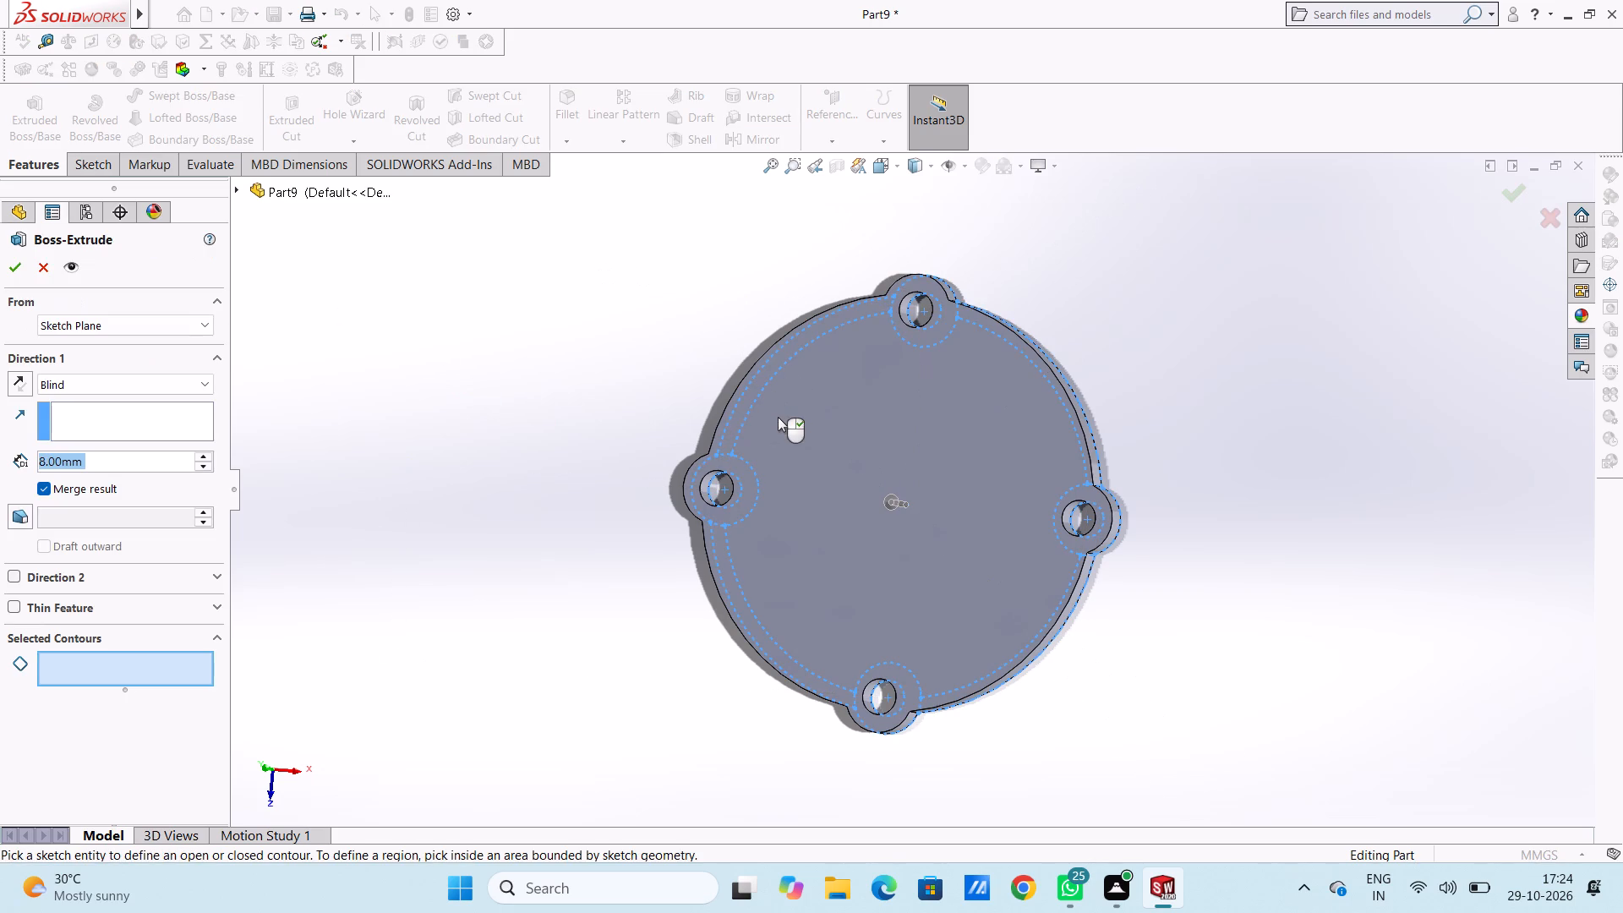
{"action": "left_click", "coordinate": [824, 420]}
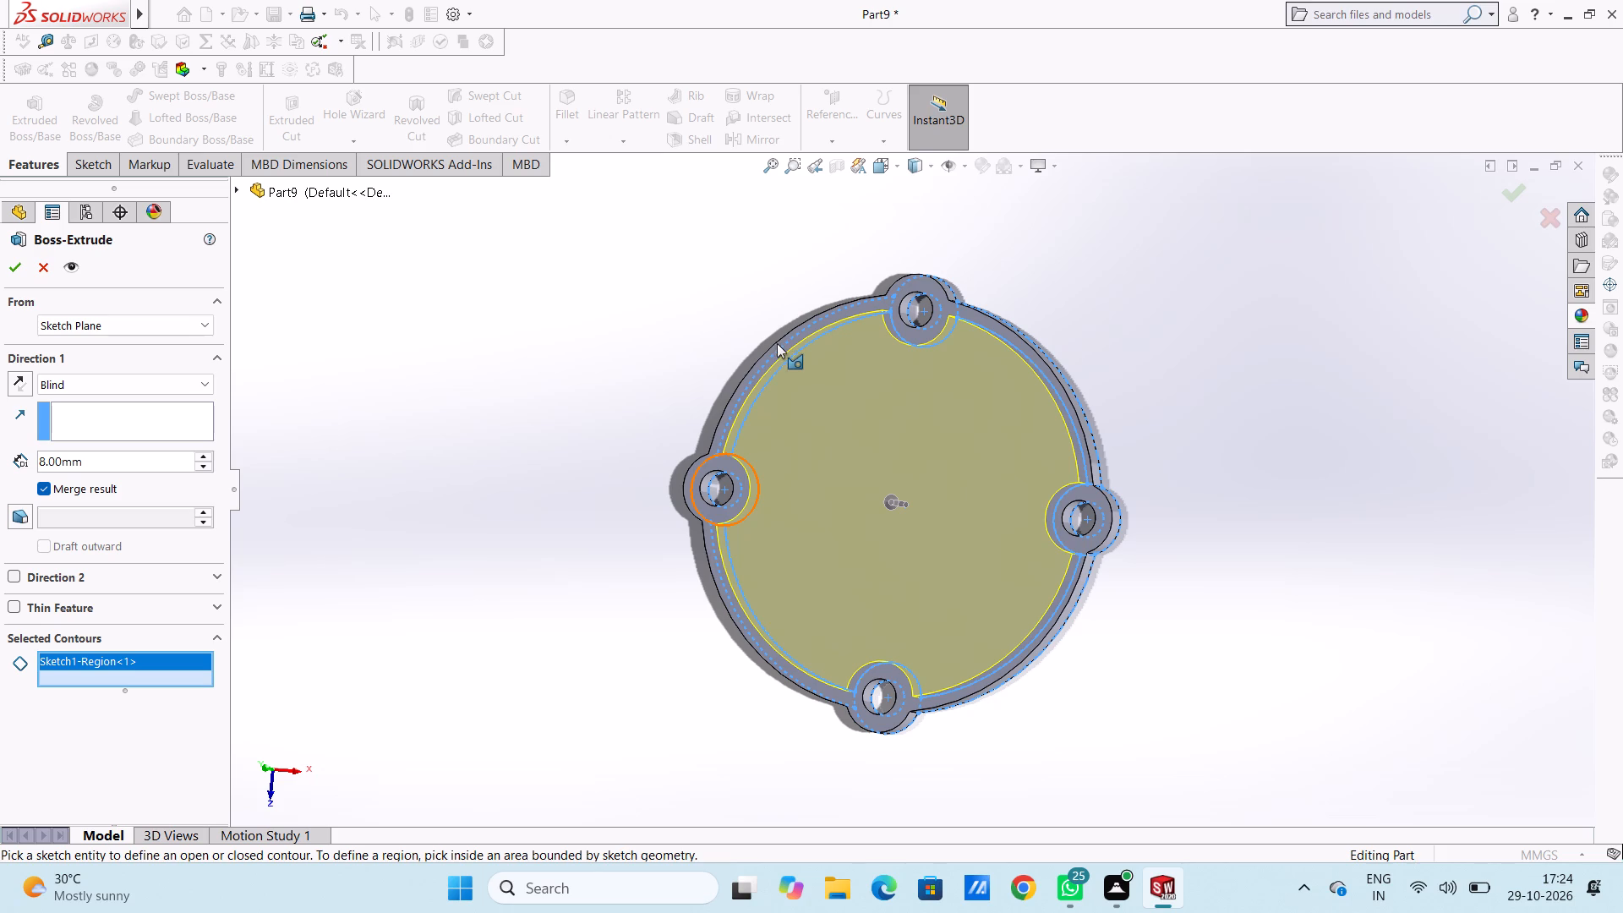
{"action": "middle_click_drag", "start_coordinate": [751, 309], "coordinate": [781, 325]}
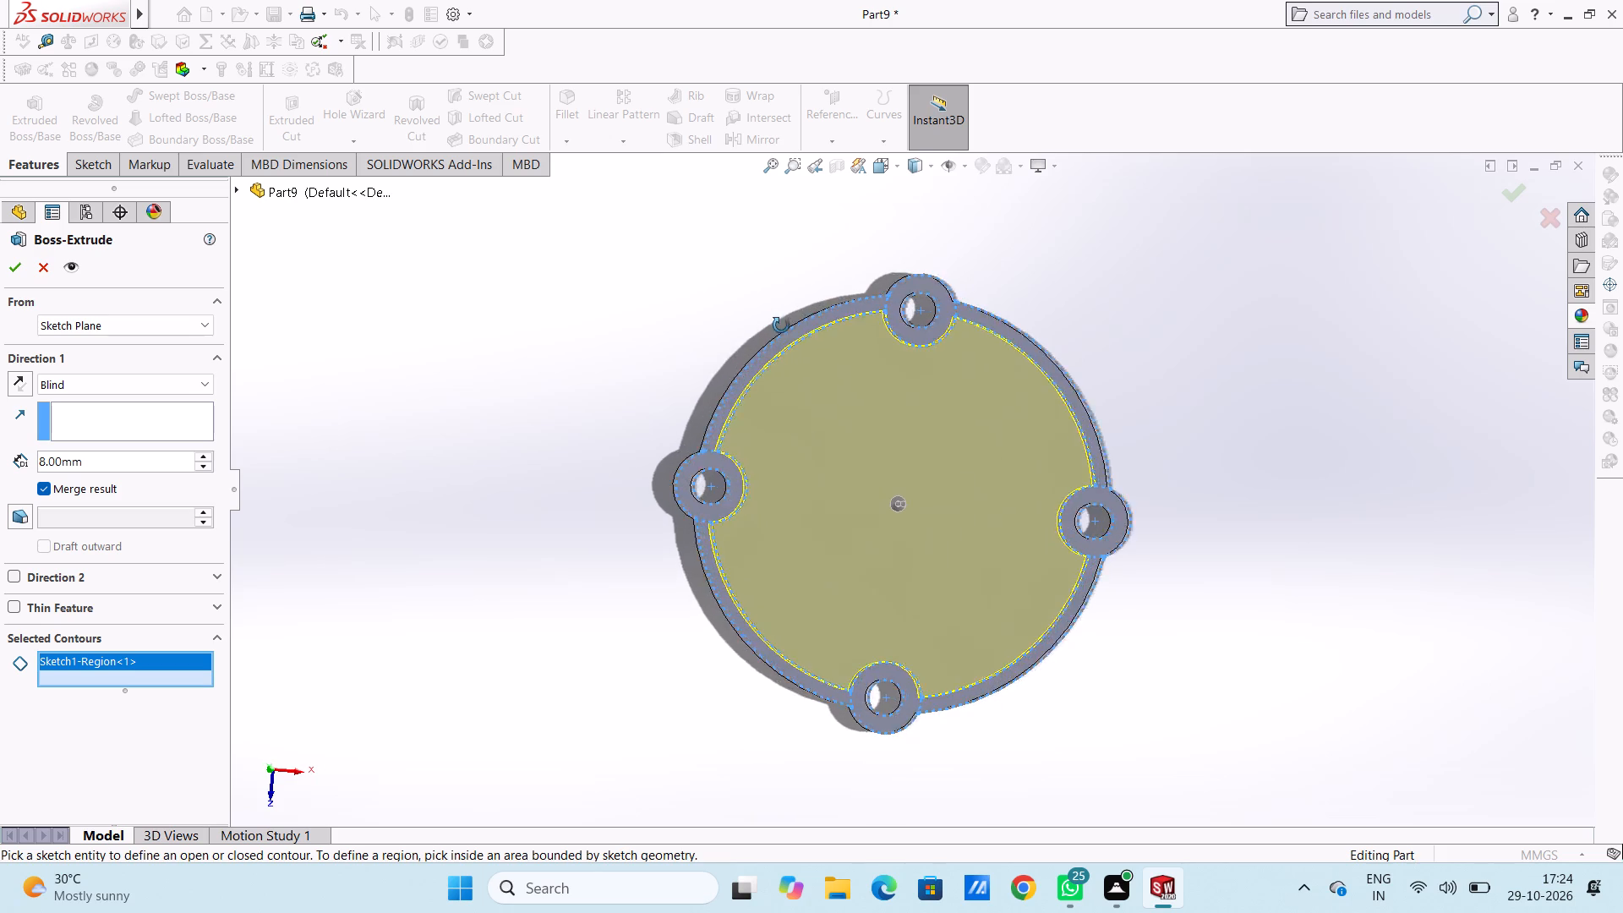
{"action": "middle_click_drag", "start_coordinate": [781, 325], "coordinate": [809, 325]}
{"action": "scroll", "coordinate": [833, 335], "scroll_direction": "down", "scroll_amount": 5}
{"action": "left_click", "coordinate": [840, 347]}
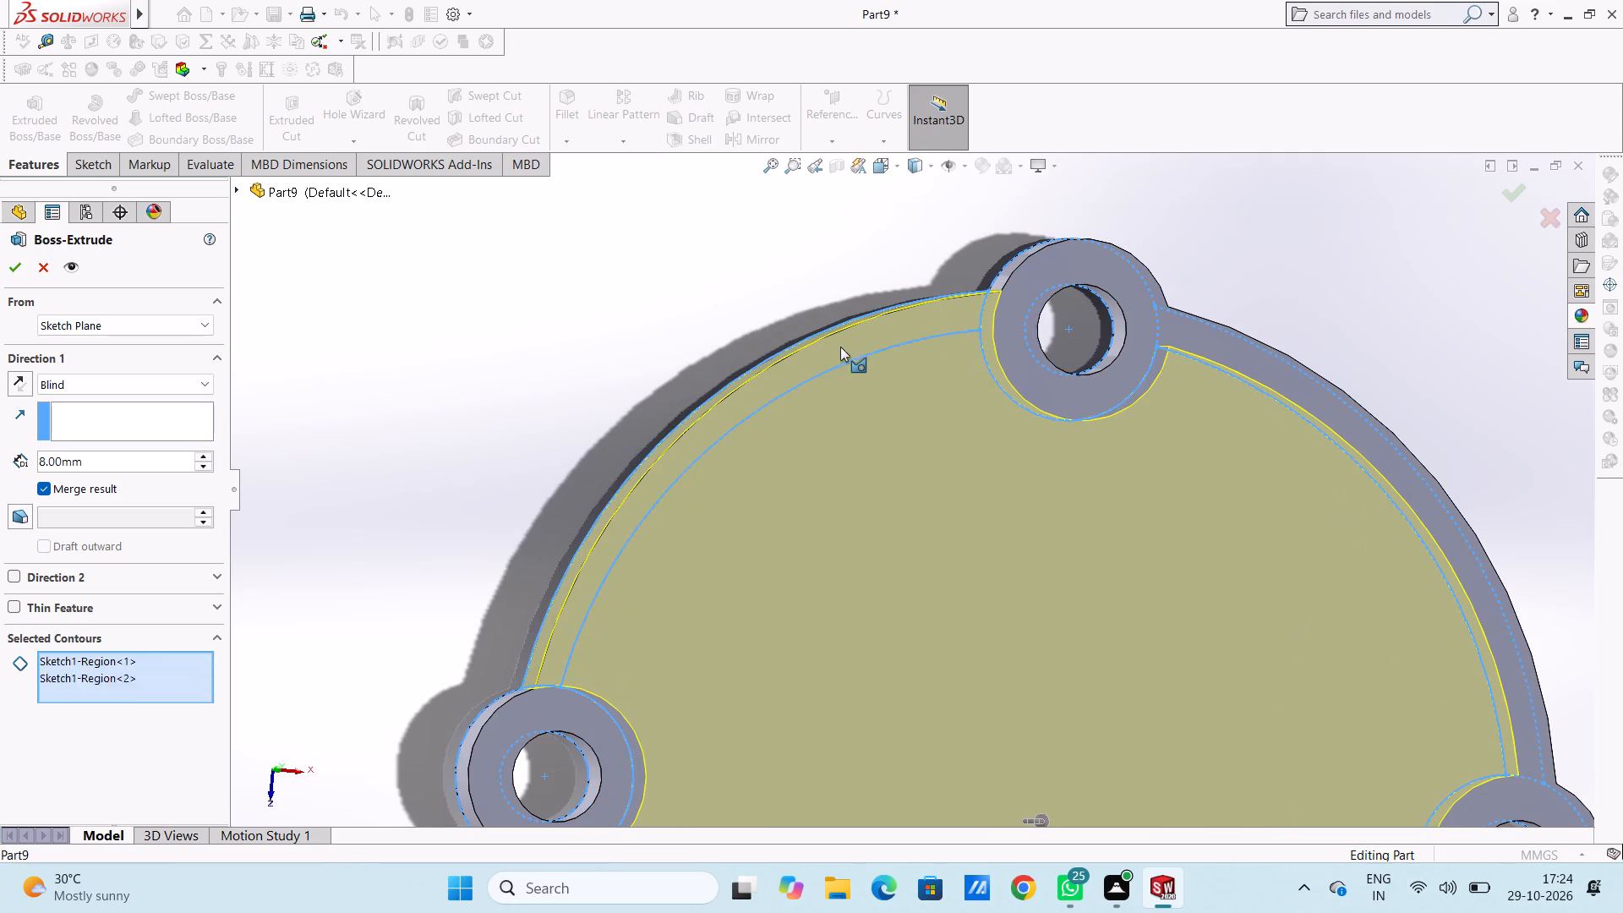
{"action": "left_click", "coordinate": [1252, 363]}
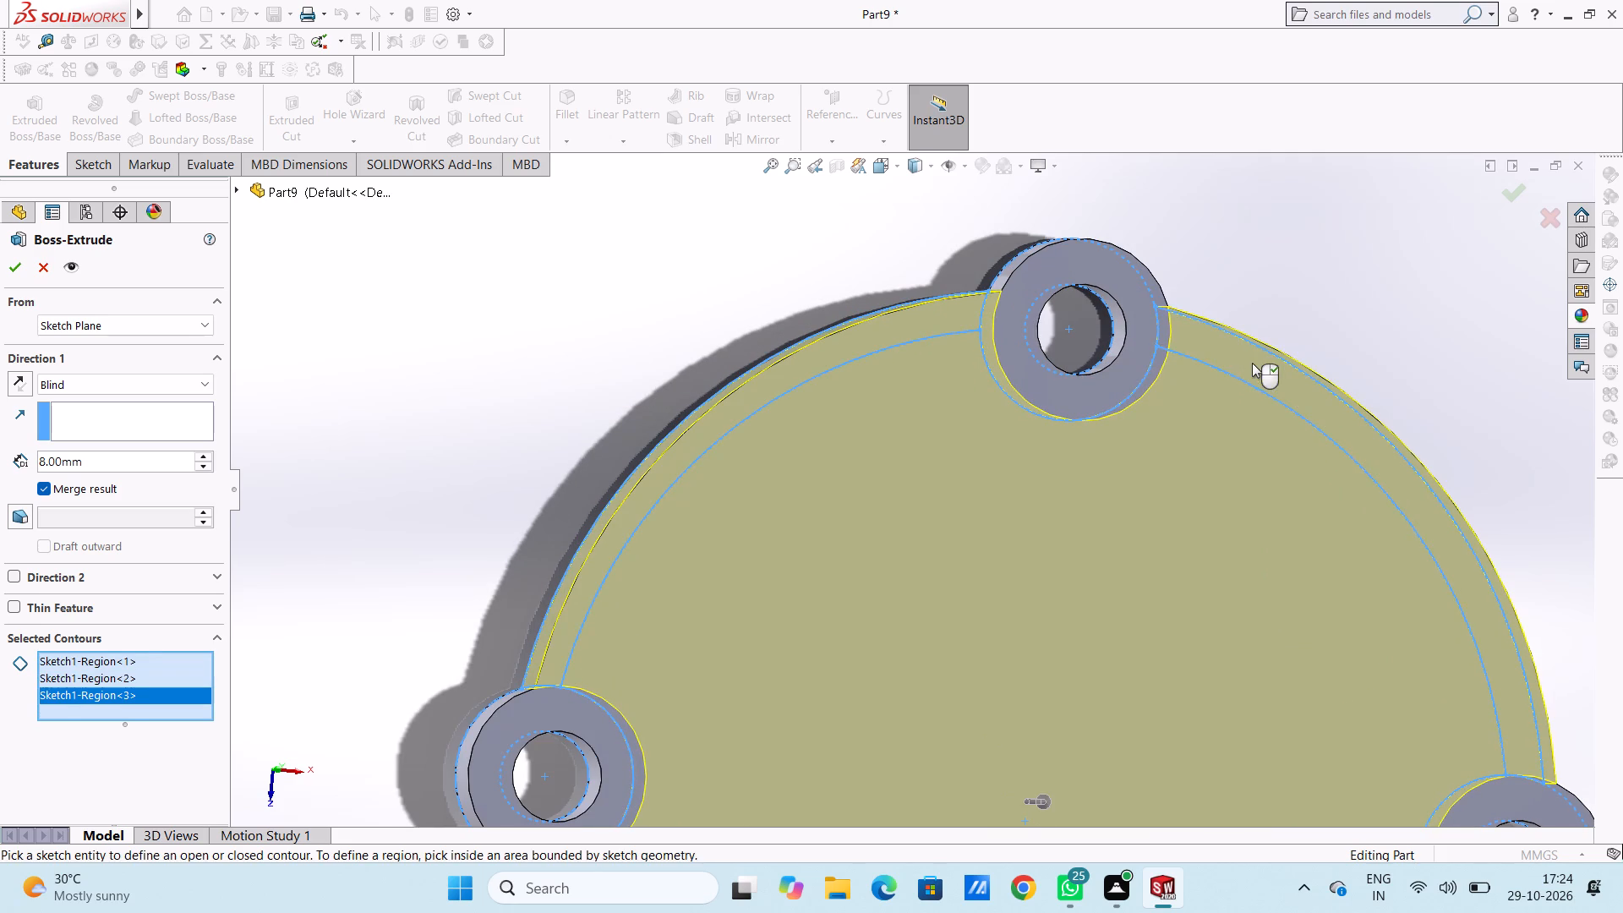
{"action": "scroll", "coordinate": [1205, 416], "scroll_direction": "up", "scroll_amount": 4}
{"action": "scroll", "coordinate": [1012, 670], "scroll_direction": "up", "scroll_amount": 4}
{"action": "scroll", "coordinate": [915, 717], "scroll_direction": "down", "scroll_amount": 5}
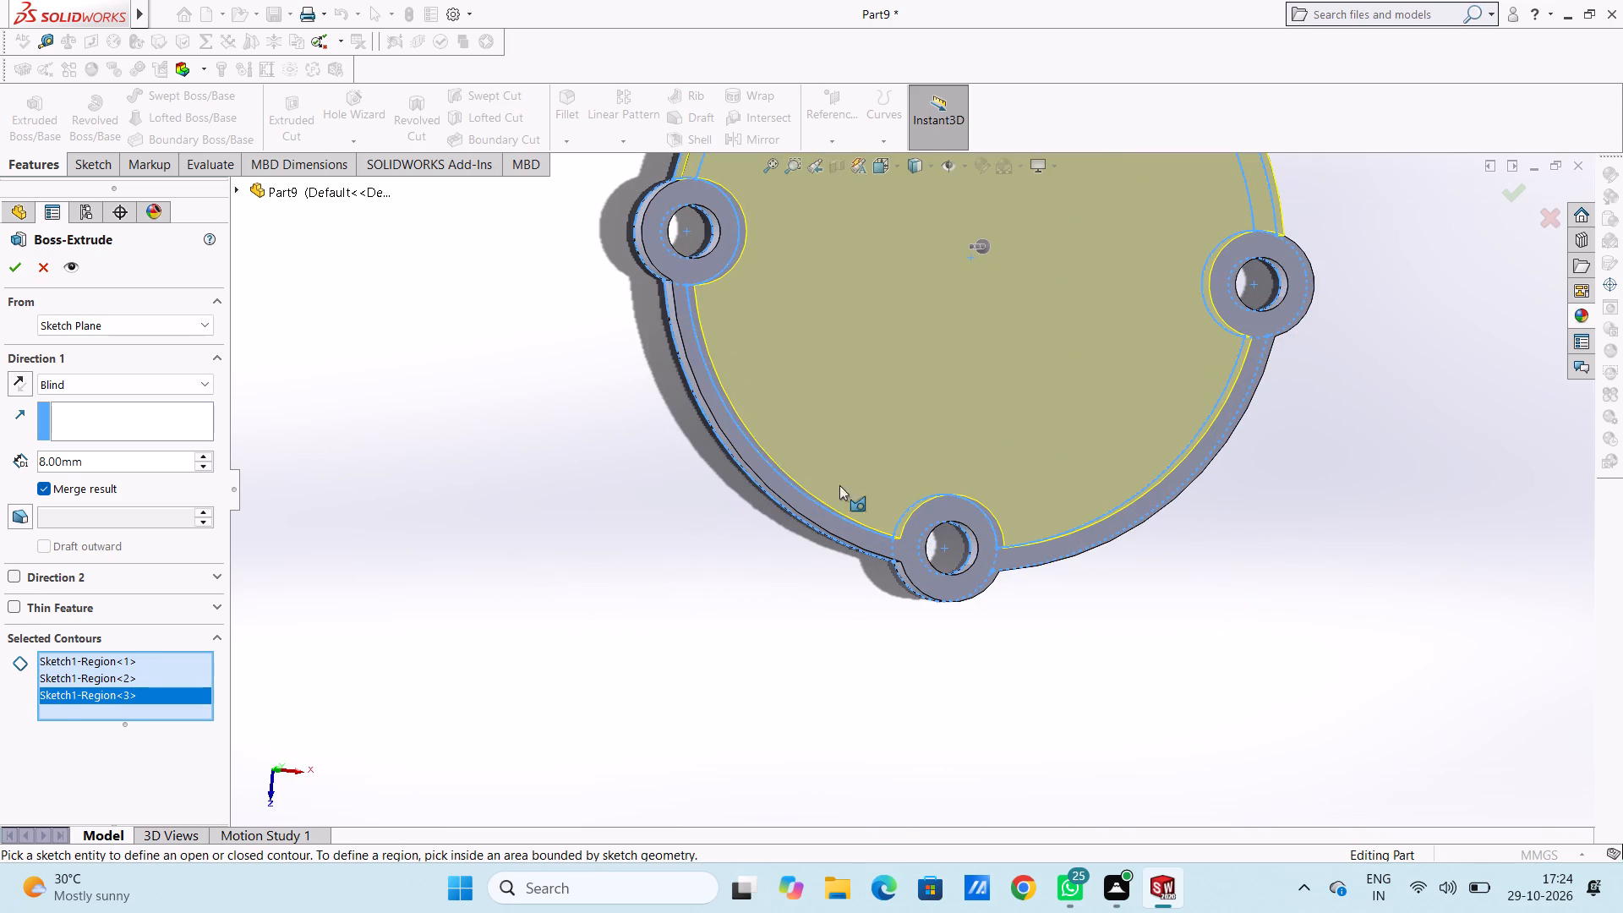
{"action": "left_click", "coordinate": [763, 473]}
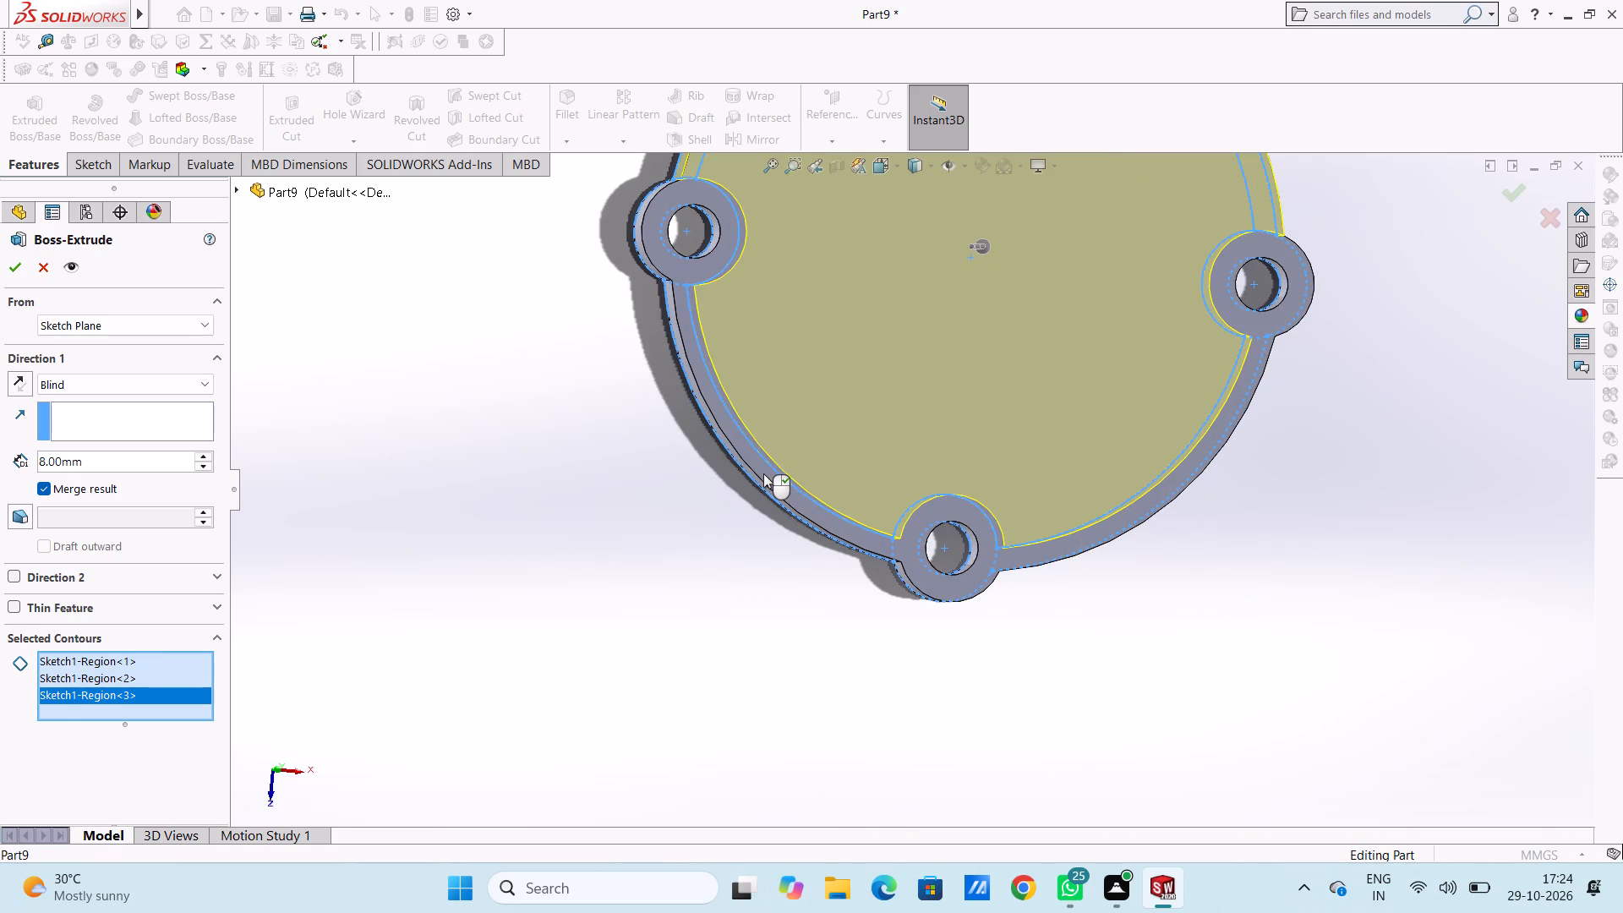
{"action": "left_click", "coordinate": [1071, 544]}
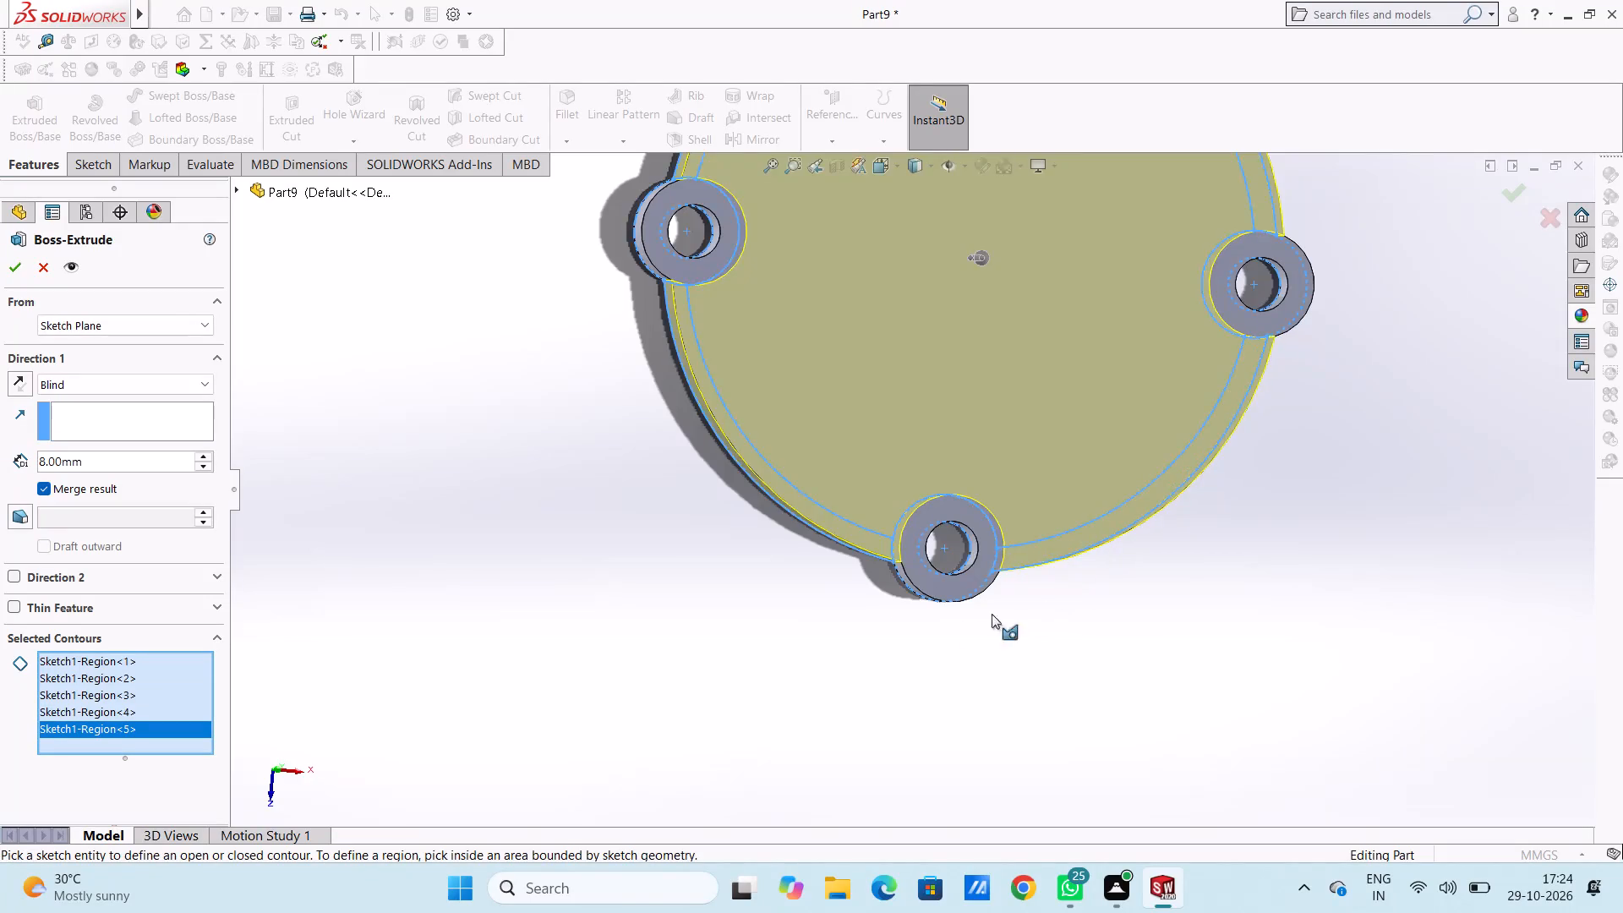
{"action": "scroll", "coordinate": [901, 616], "scroll_direction": "up", "scroll_amount": 5}
{"action": "middle_click_drag", "start_coordinate": [803, 614], "coordinate": [676, 453]}
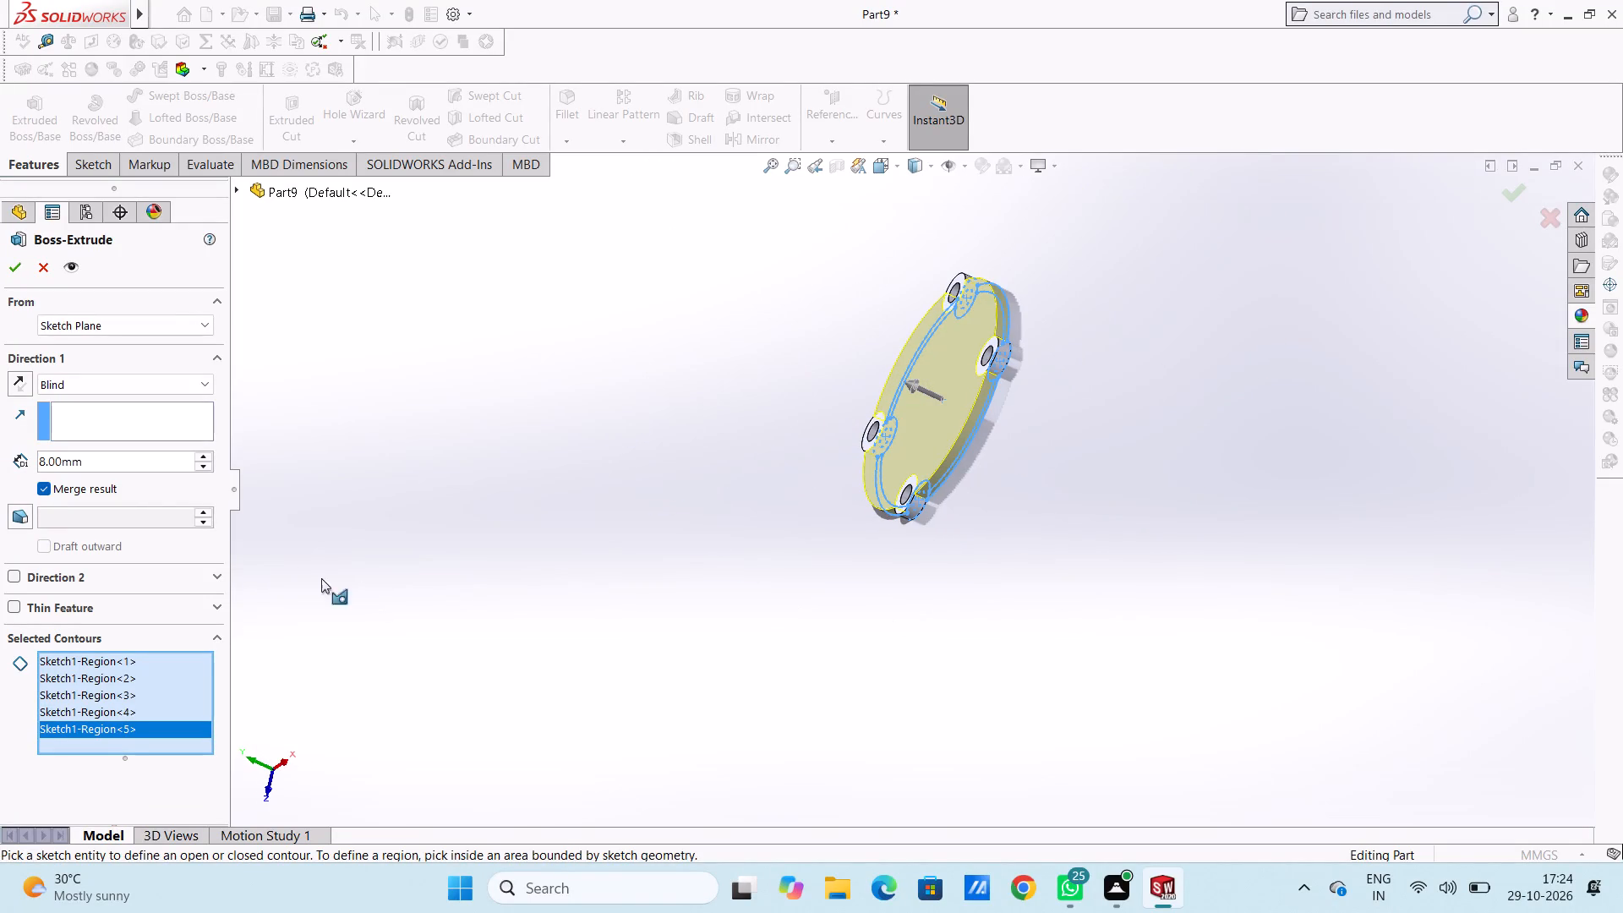
{"action": "left_click", "coordinate": [119, 464]}
{"action": "left_click", "coordinate": [119, 464]}
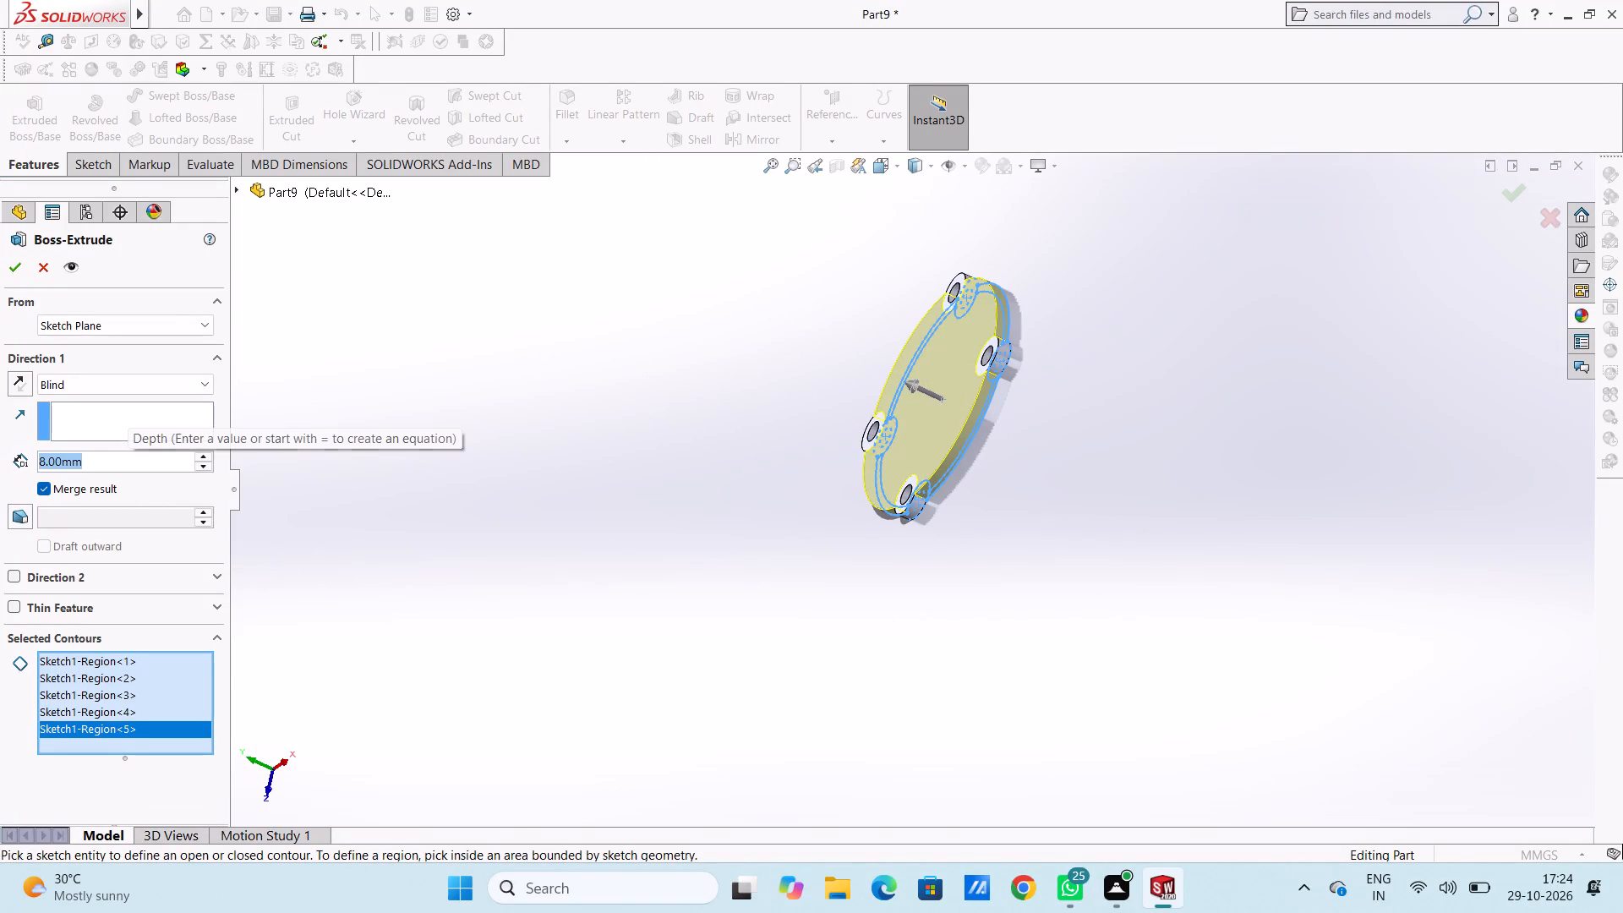
{"action": "key", "text": "2"}
{"action": "key", "text": "Return"}
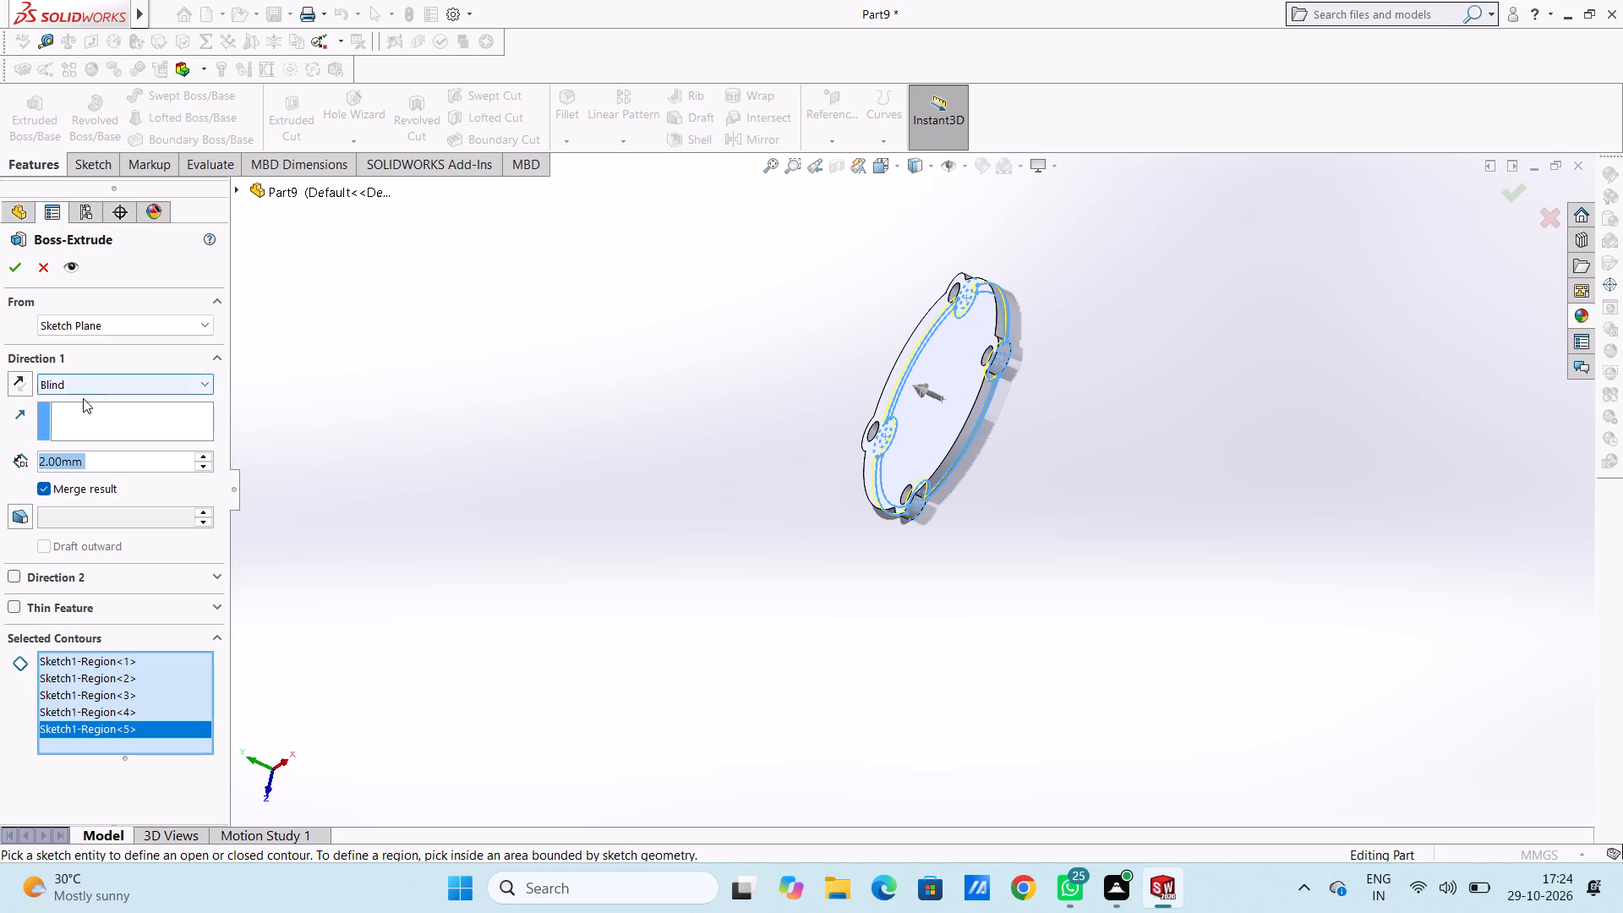
{"action": "left_click", "coordinate": [156, 332]}
{"action": "left_click", "coordinate": [157, 359]}
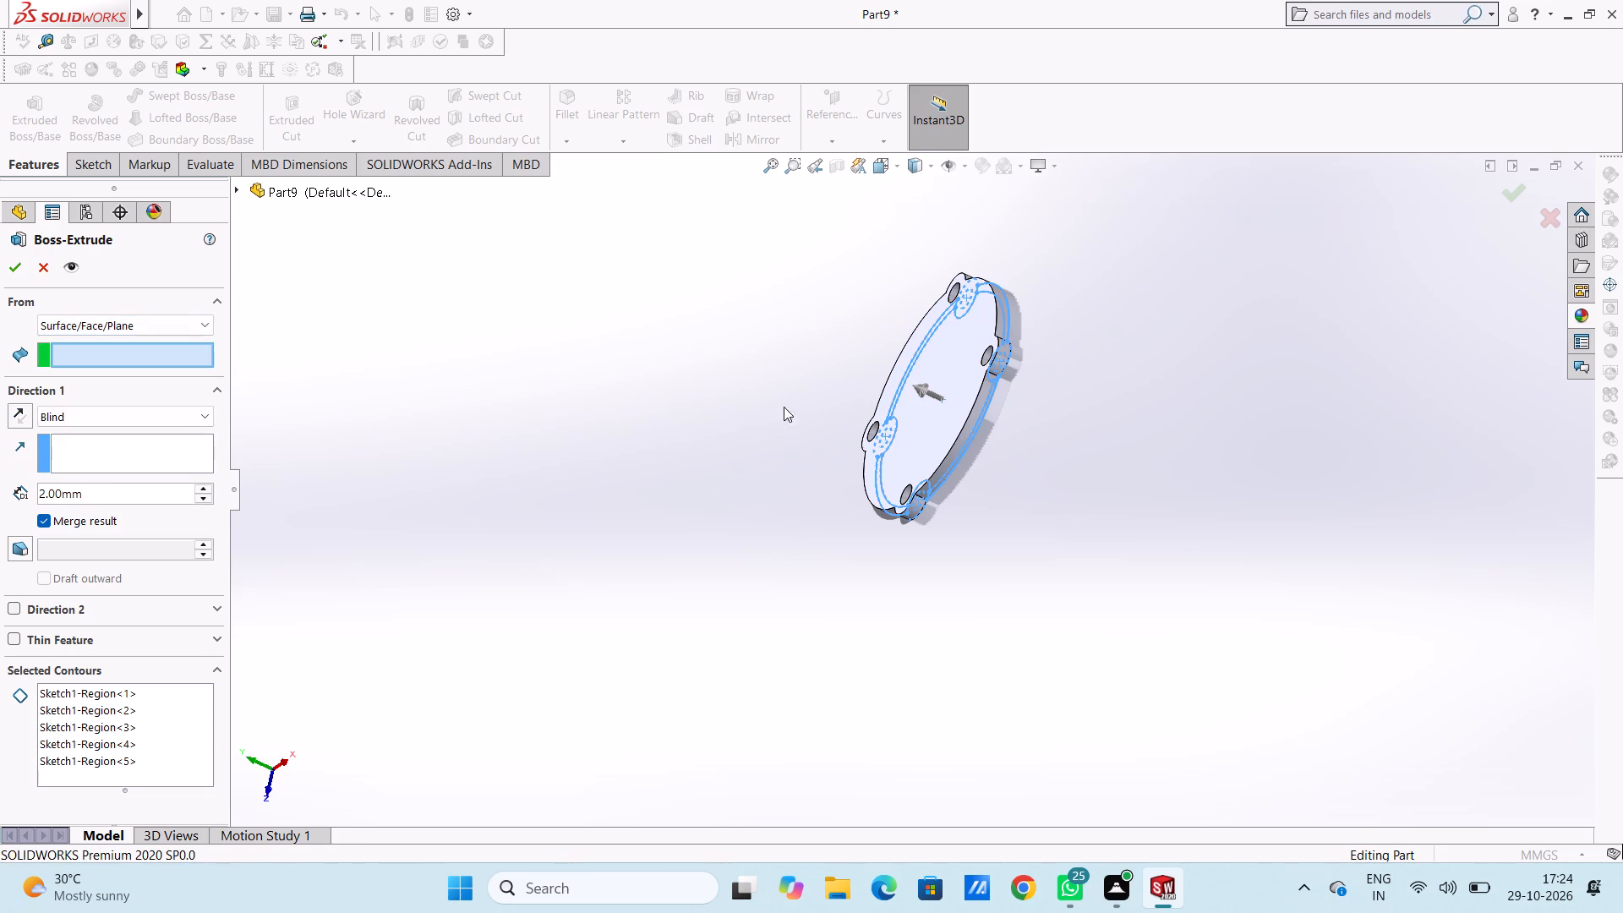
{"action": "left_click", "coordinate": [941, 431]}
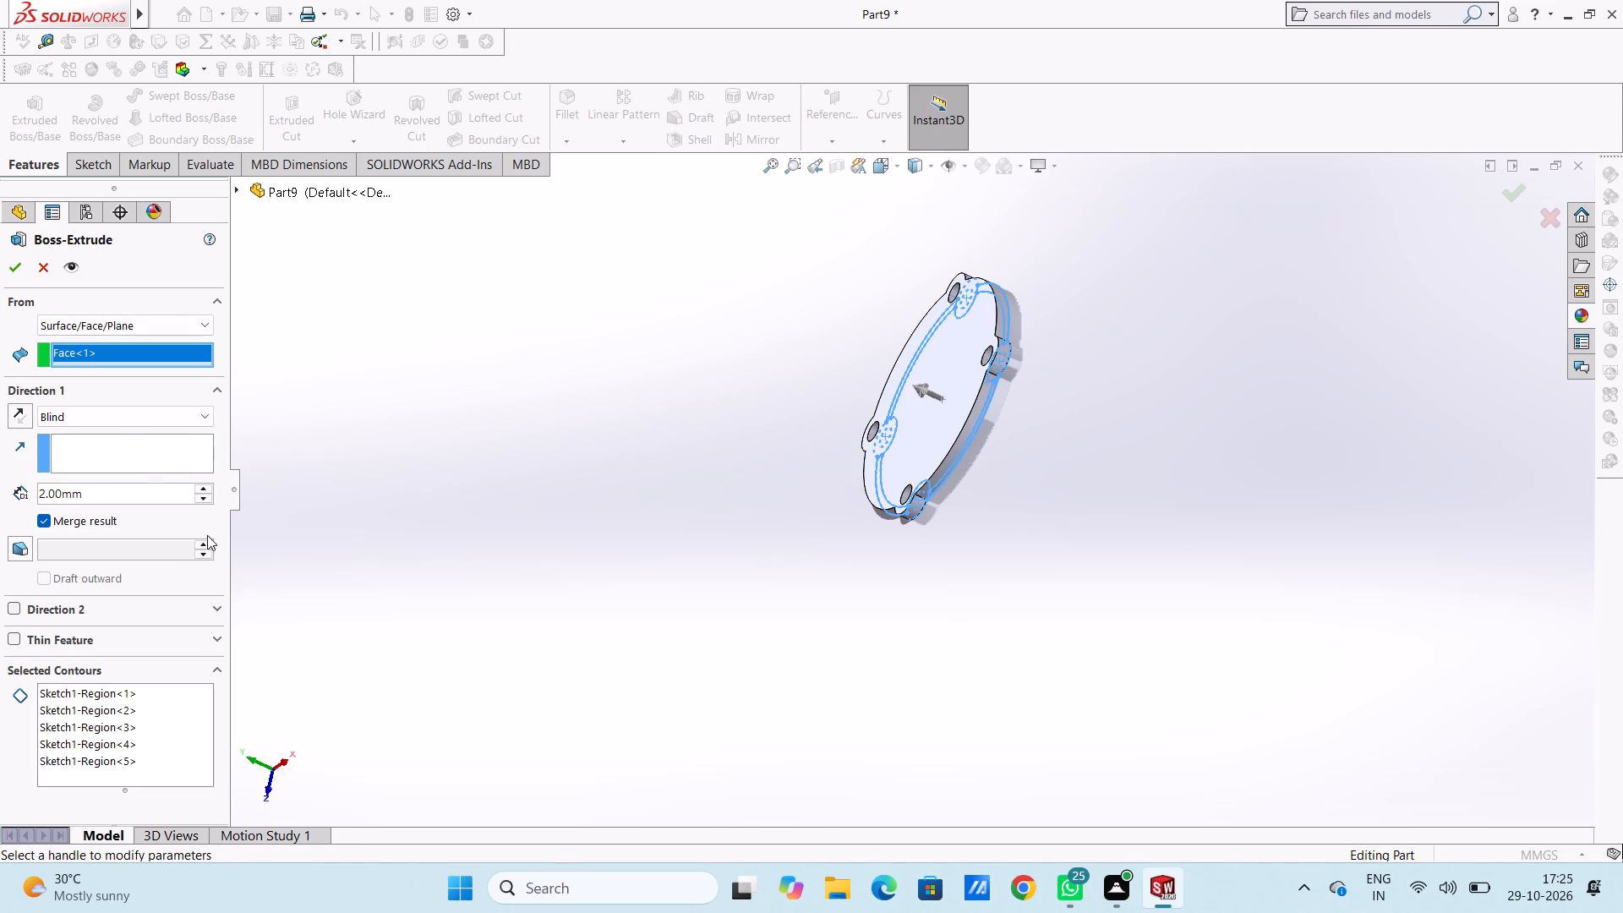
{"action": "left_click", "coordinate": [15, 273]}
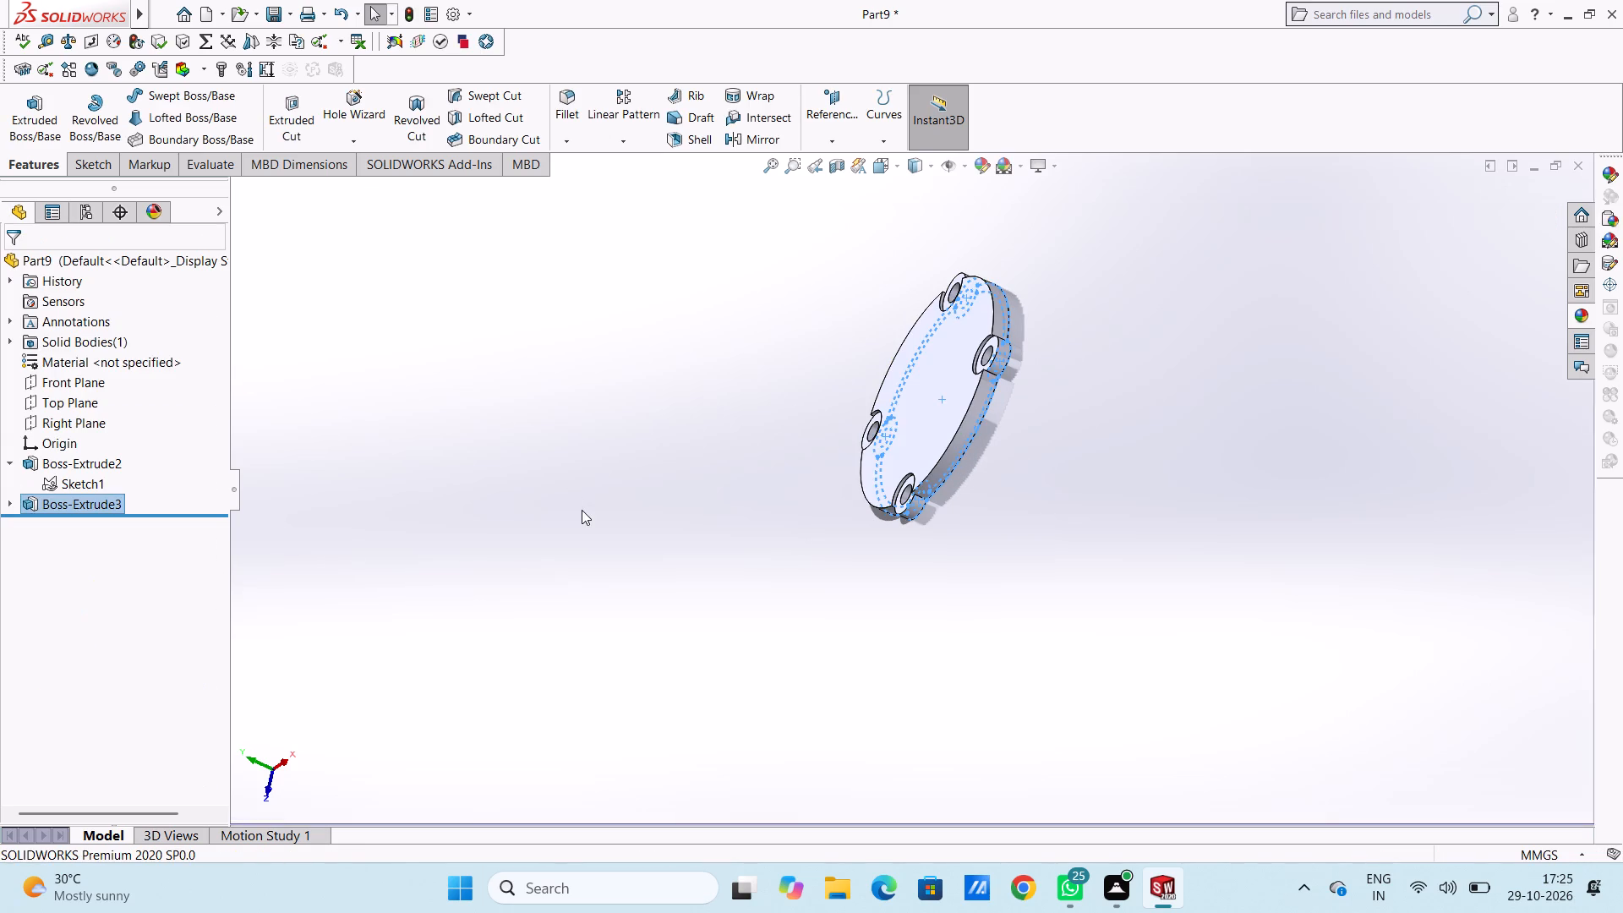
{"action": "left_click", "coordinate": [582, 510]}
Examine the plate, its raised central area and the four lugs from all sides, including the standard Top view.
{"action": "middle_click_drag", "start_coordinate": [620, 532], "coordinate": [739, 509]}
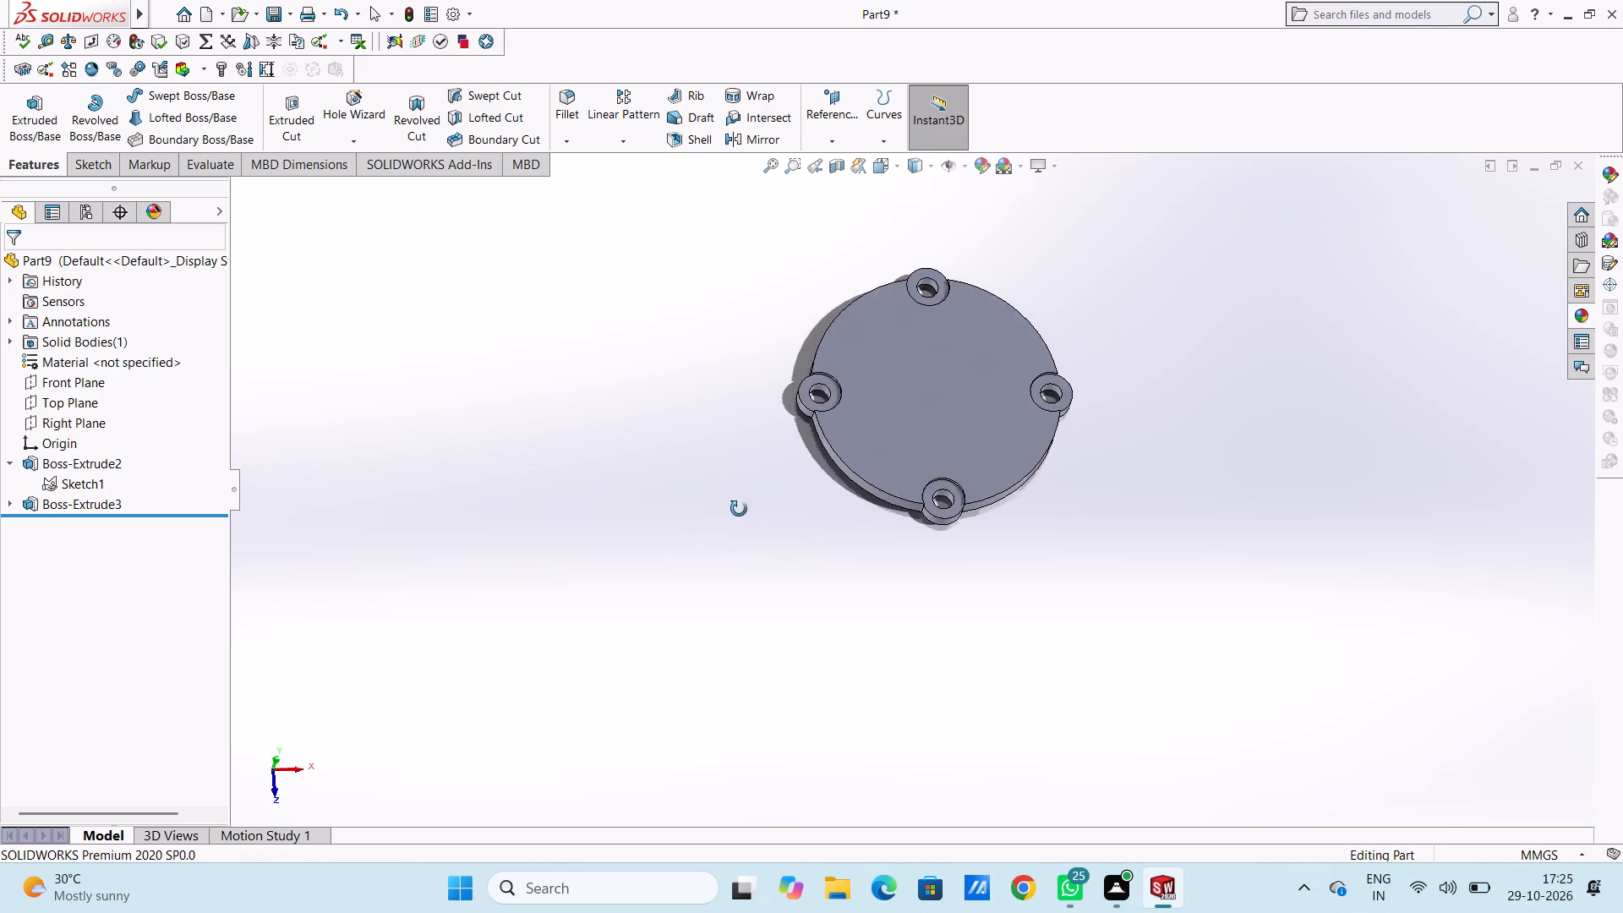
{"action": "middle_click_drag", "start_coordinate": [739, 509], "coordinate": [974, 457]}
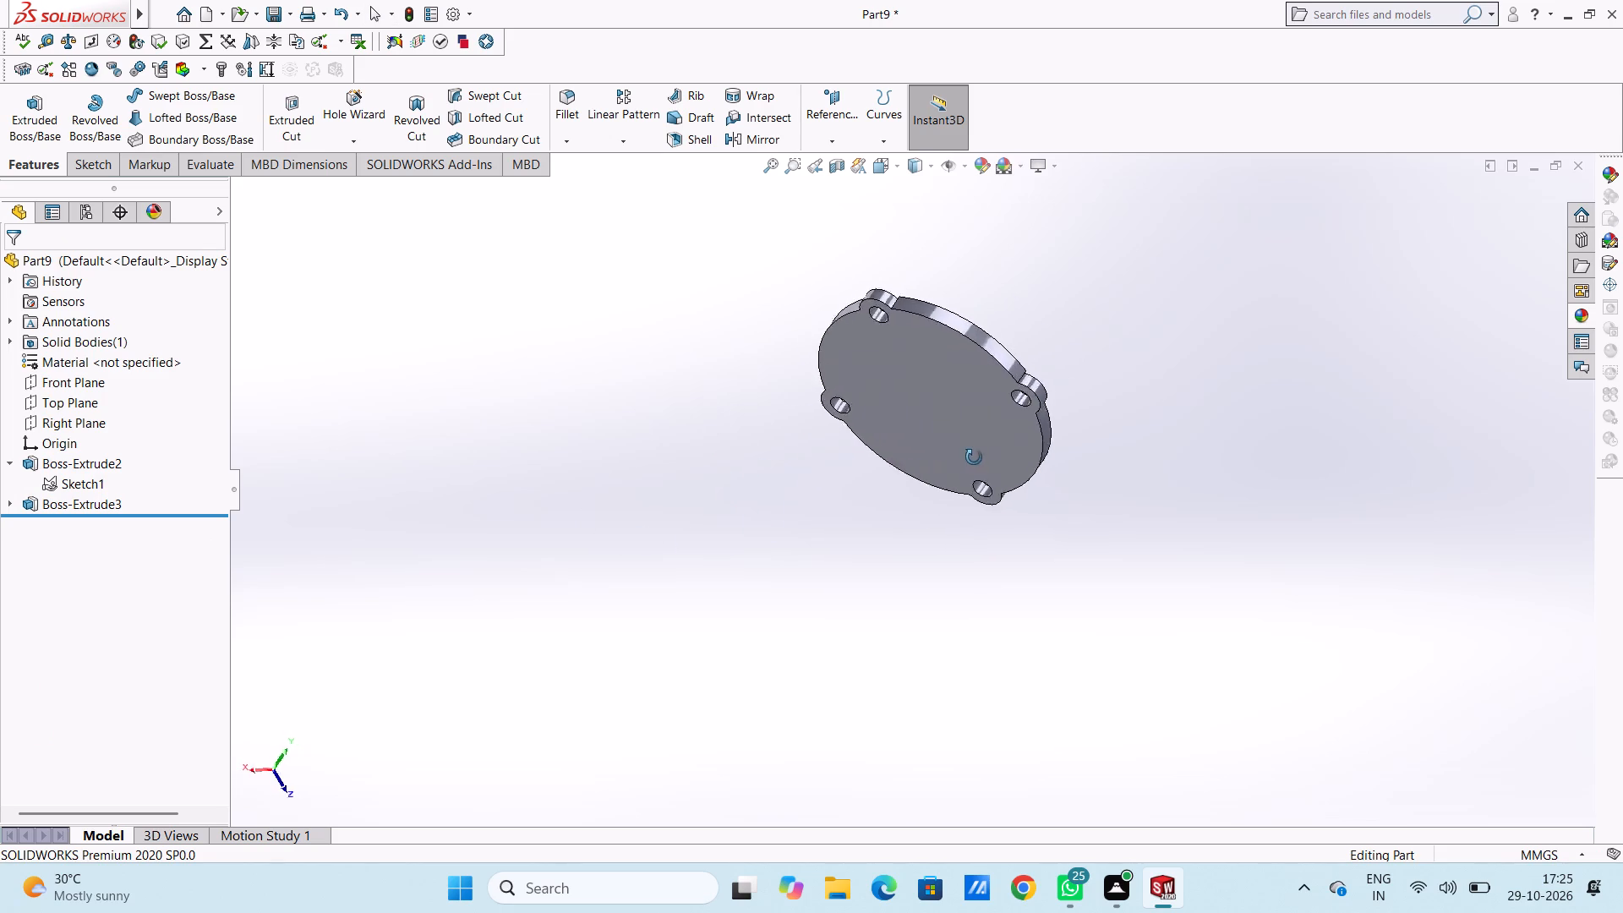
{"action": "middle_click_drag", "start_coordinate": [974, 457], "coordinate": [816, 527]}
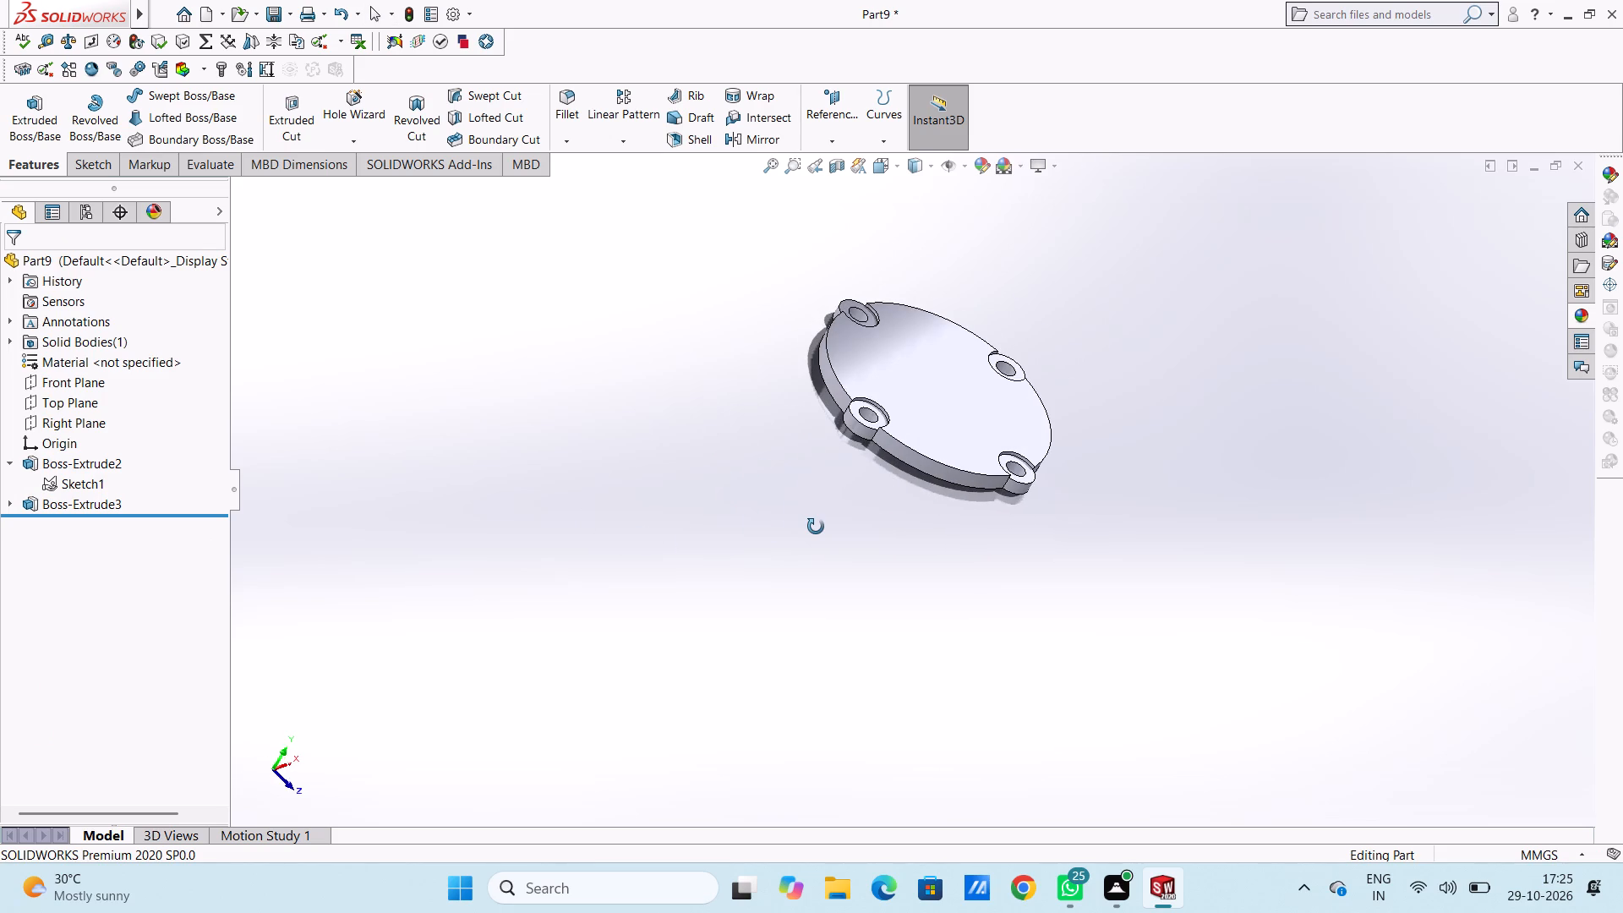
{"action": "middle_click_drag", "start_coordinate": [816, 527], "coordinate": [888, 519]}
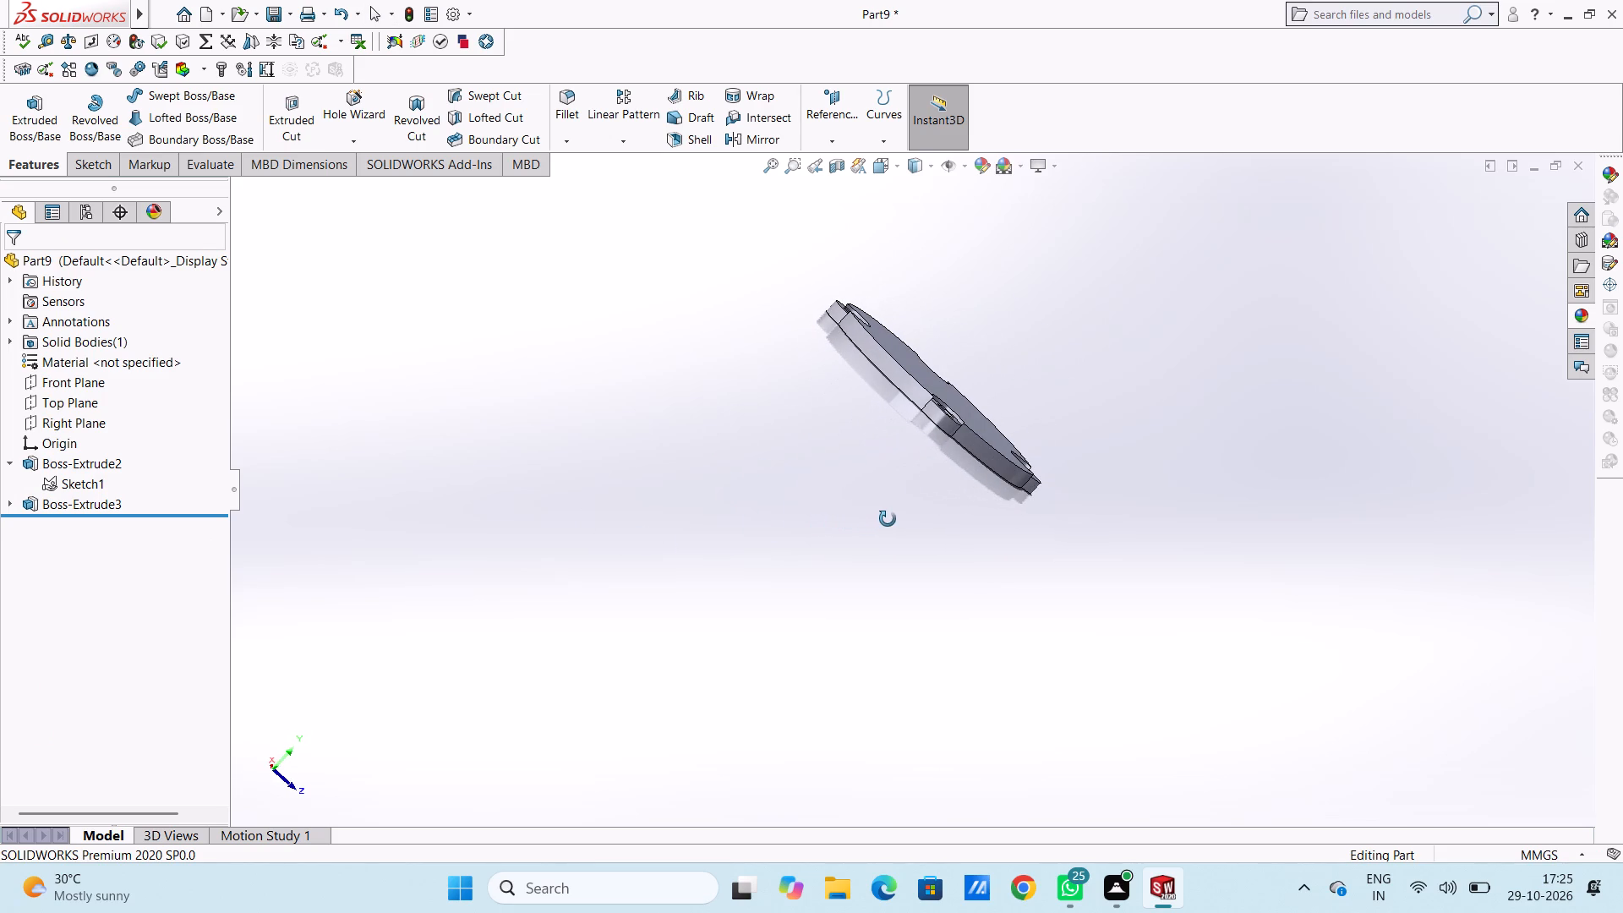
{"action": "middle_click_drag", "start_coordinate": [888, 519], "coordinate": [829, 522]}
{"action": "middle_click_drag", "start_coordinate": [765, 520], "coordinate": [764, 520]}
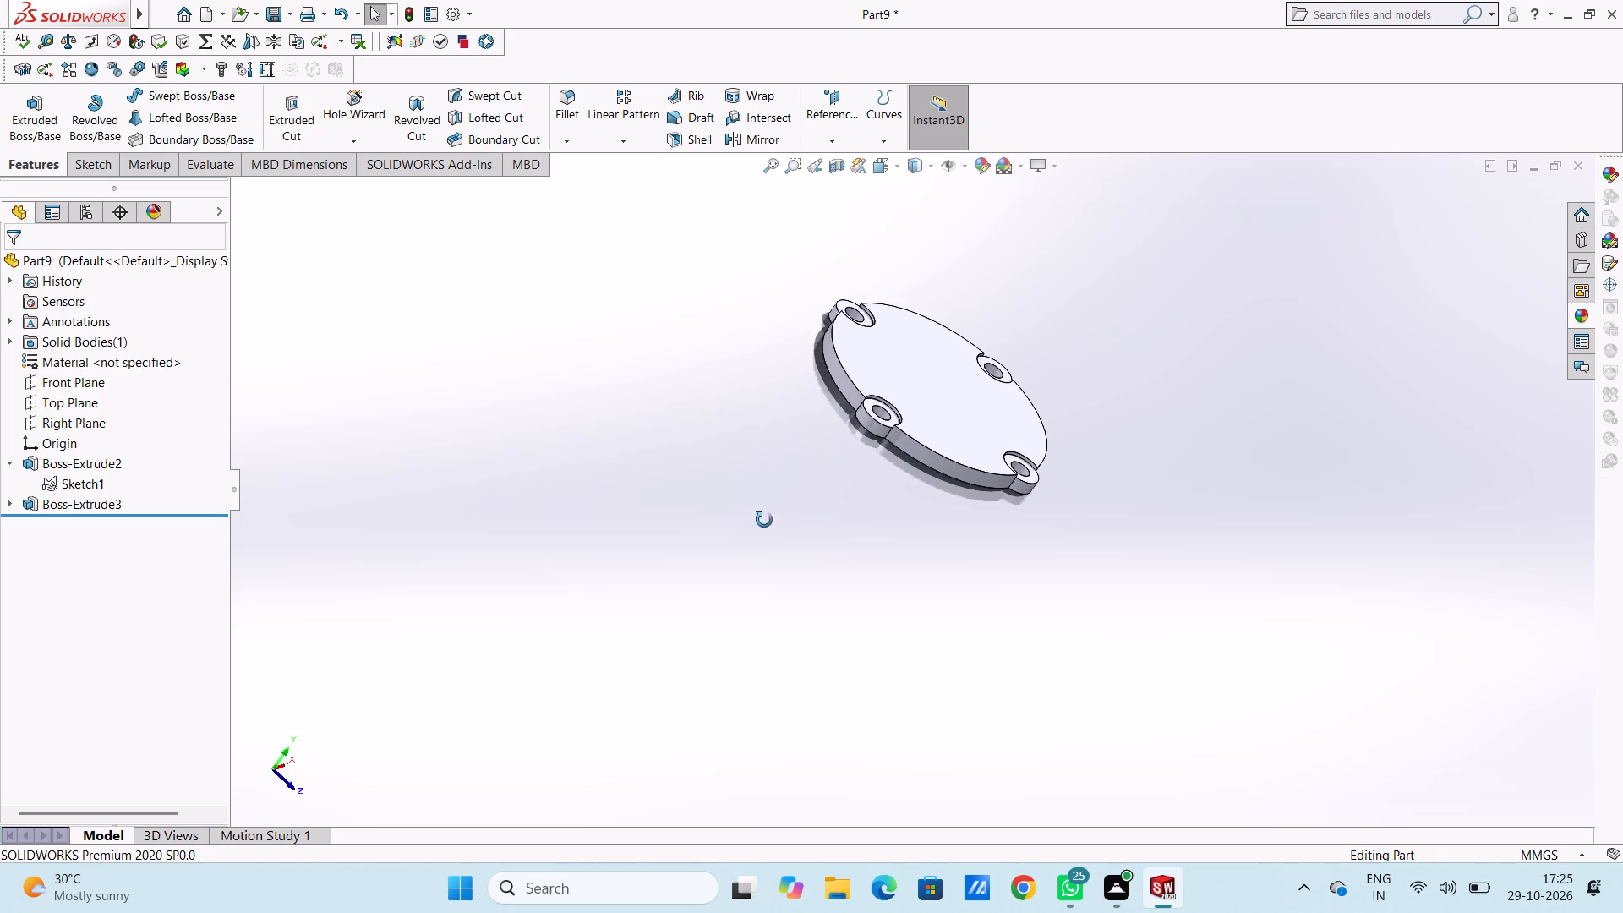
{"action": "middle_click_drag", "start_coordinate": [764, 520], "coordinate": [752, 514]}
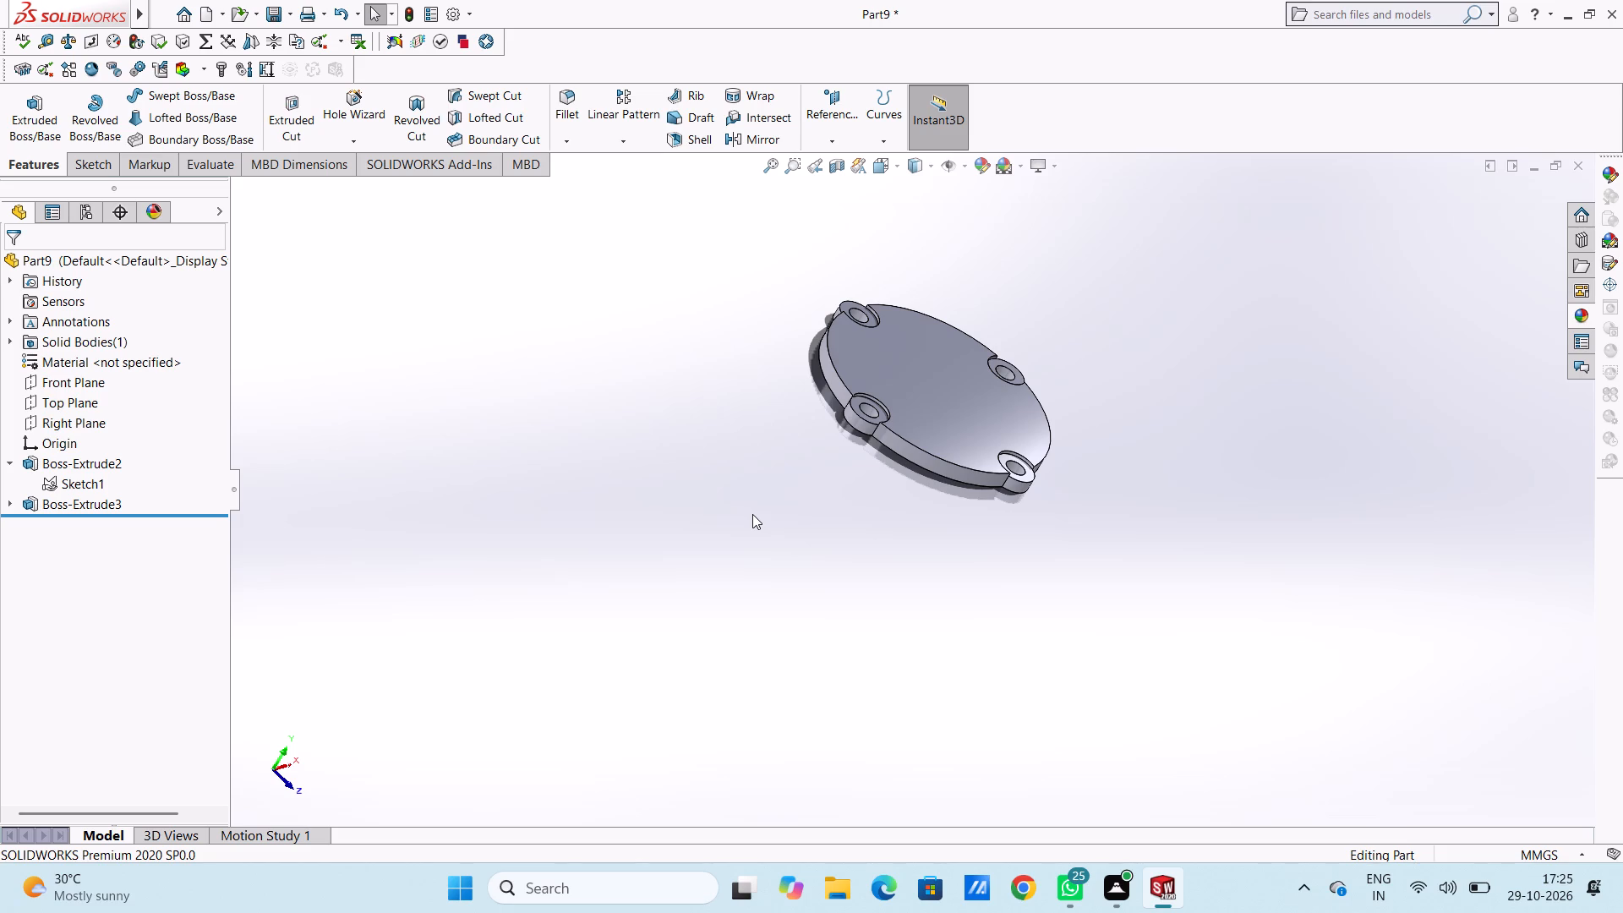
{"action": "scroll", "coordinate": [752, 514], "scroll_direction": "up", "scroll_amount": 1}
{"action": "middle_click_drag", "start_coordinate": [823, 540], "coordinate": [775, 581]}
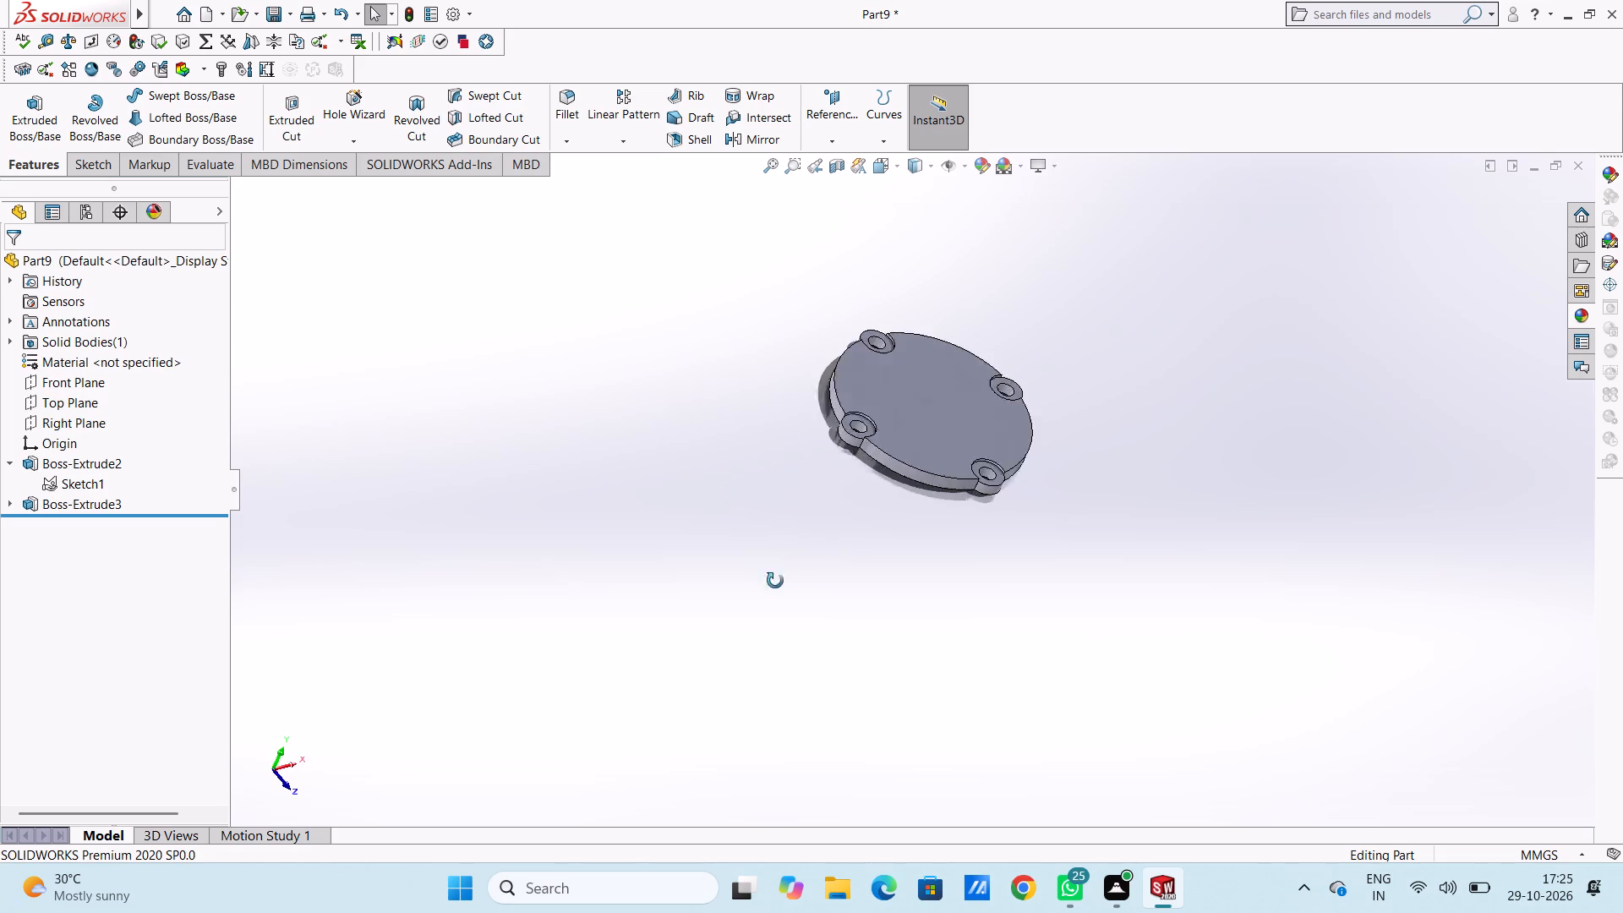
{"action": "middle_click_drag", "start_coordinate": [775, 581], "coordinate": [811, 708]}
{"action": "middle_click_drag", "start_coordinate": [849, 575], "coordinate": [995, 659]}
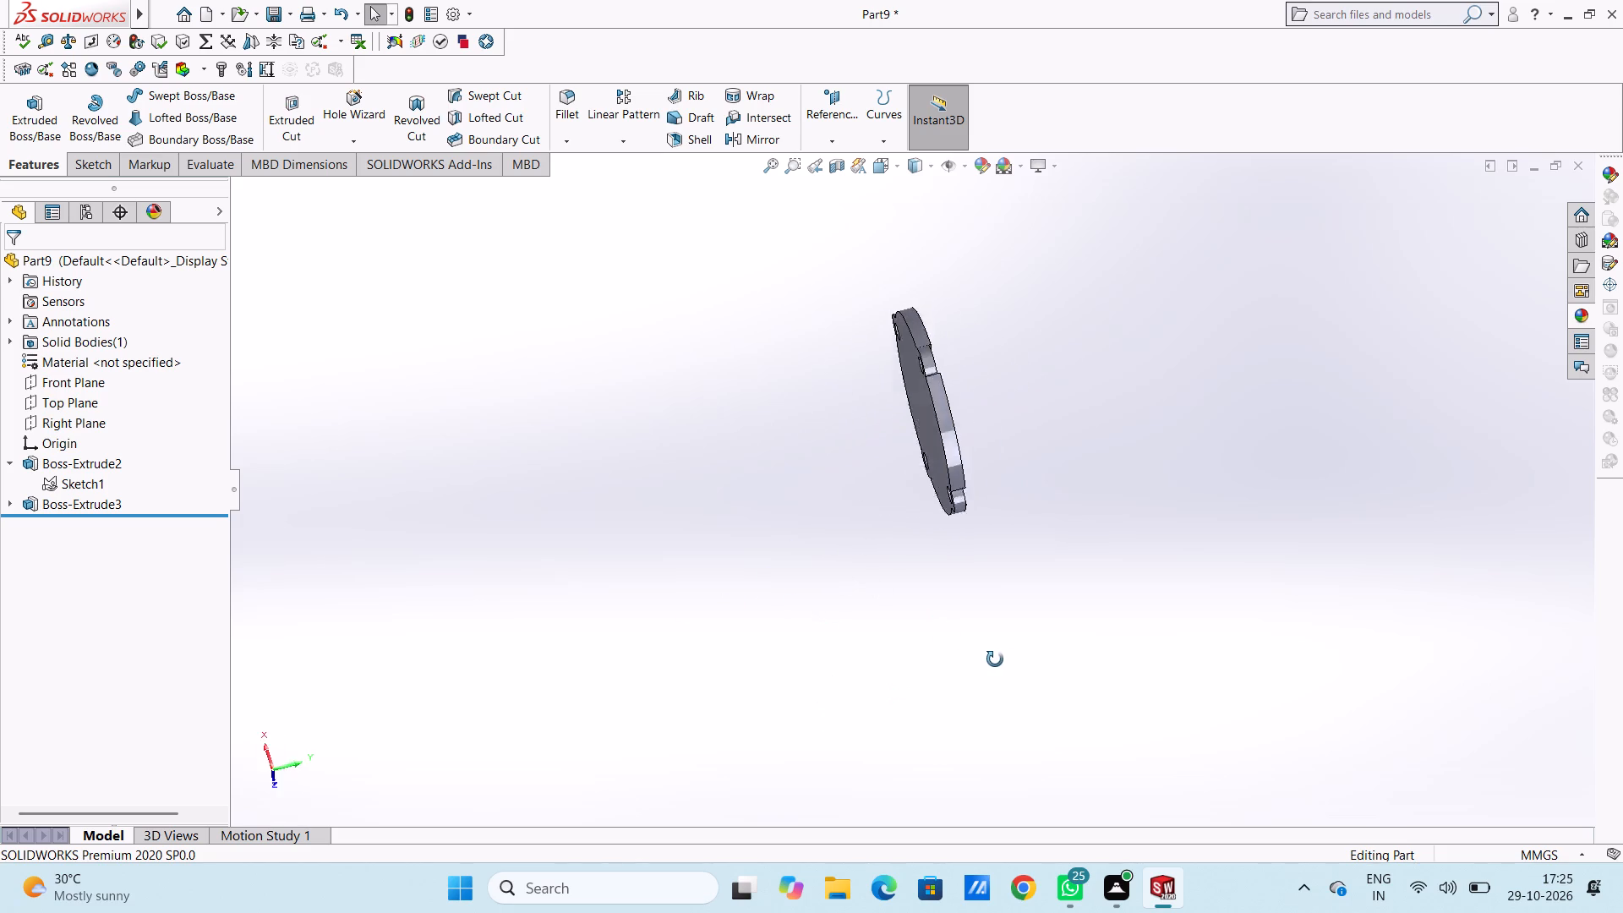
{"action": "middle_click_drag", "start_coordinate": [995, 659], "coordinate": [823, 579]}
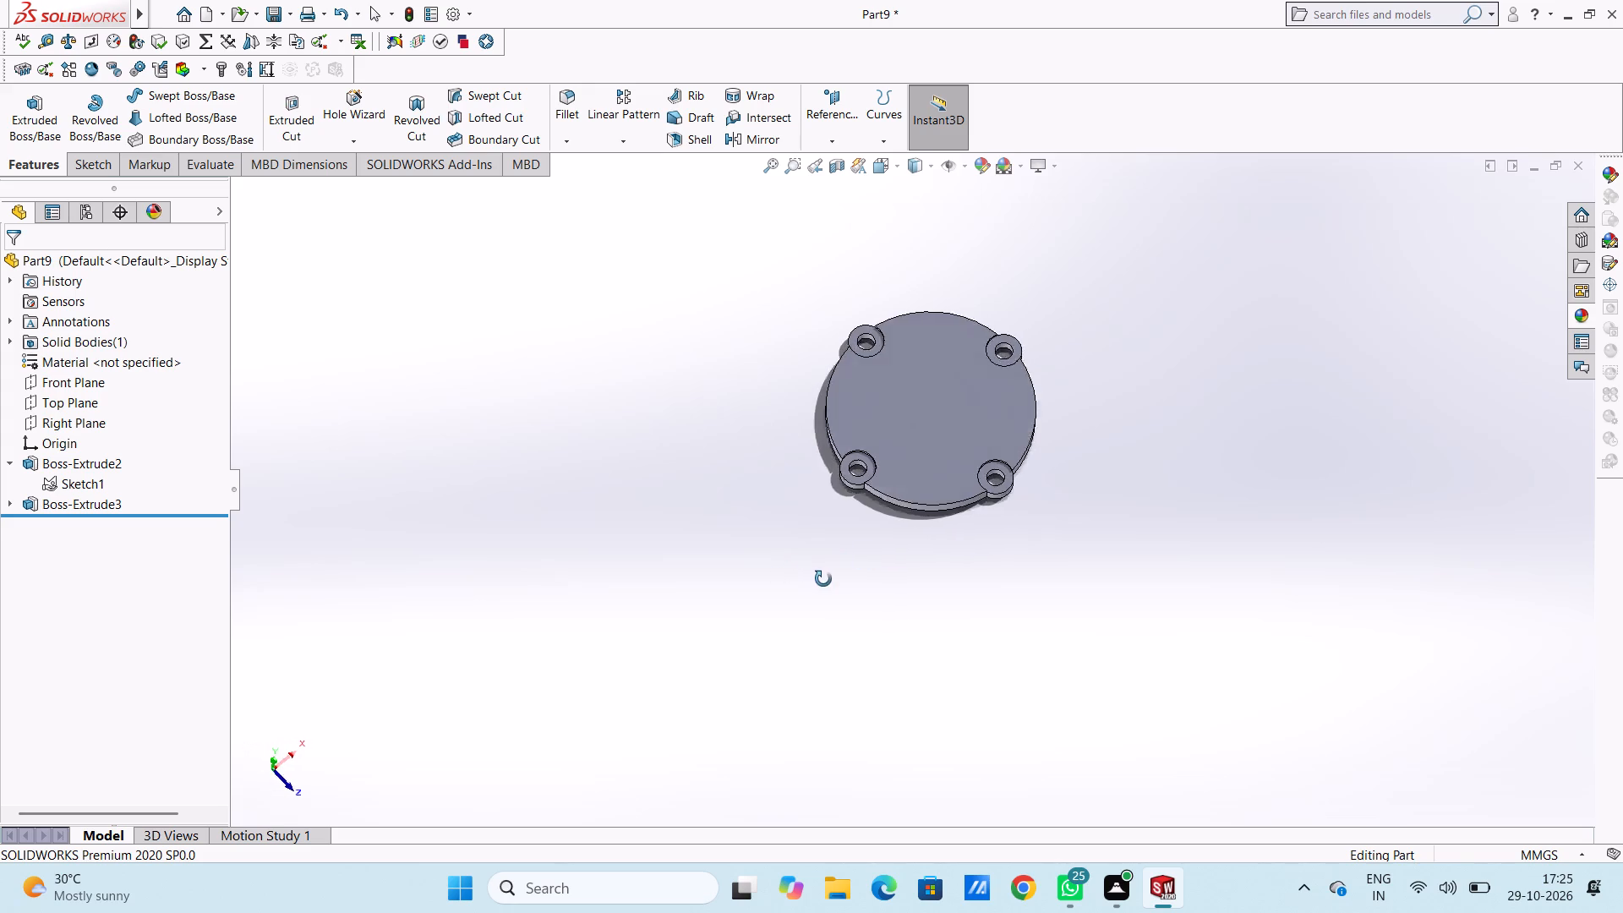
{"action": "middle_click_drag", "start_coordinate": [823, 579], "coordinate": [840, 617]}
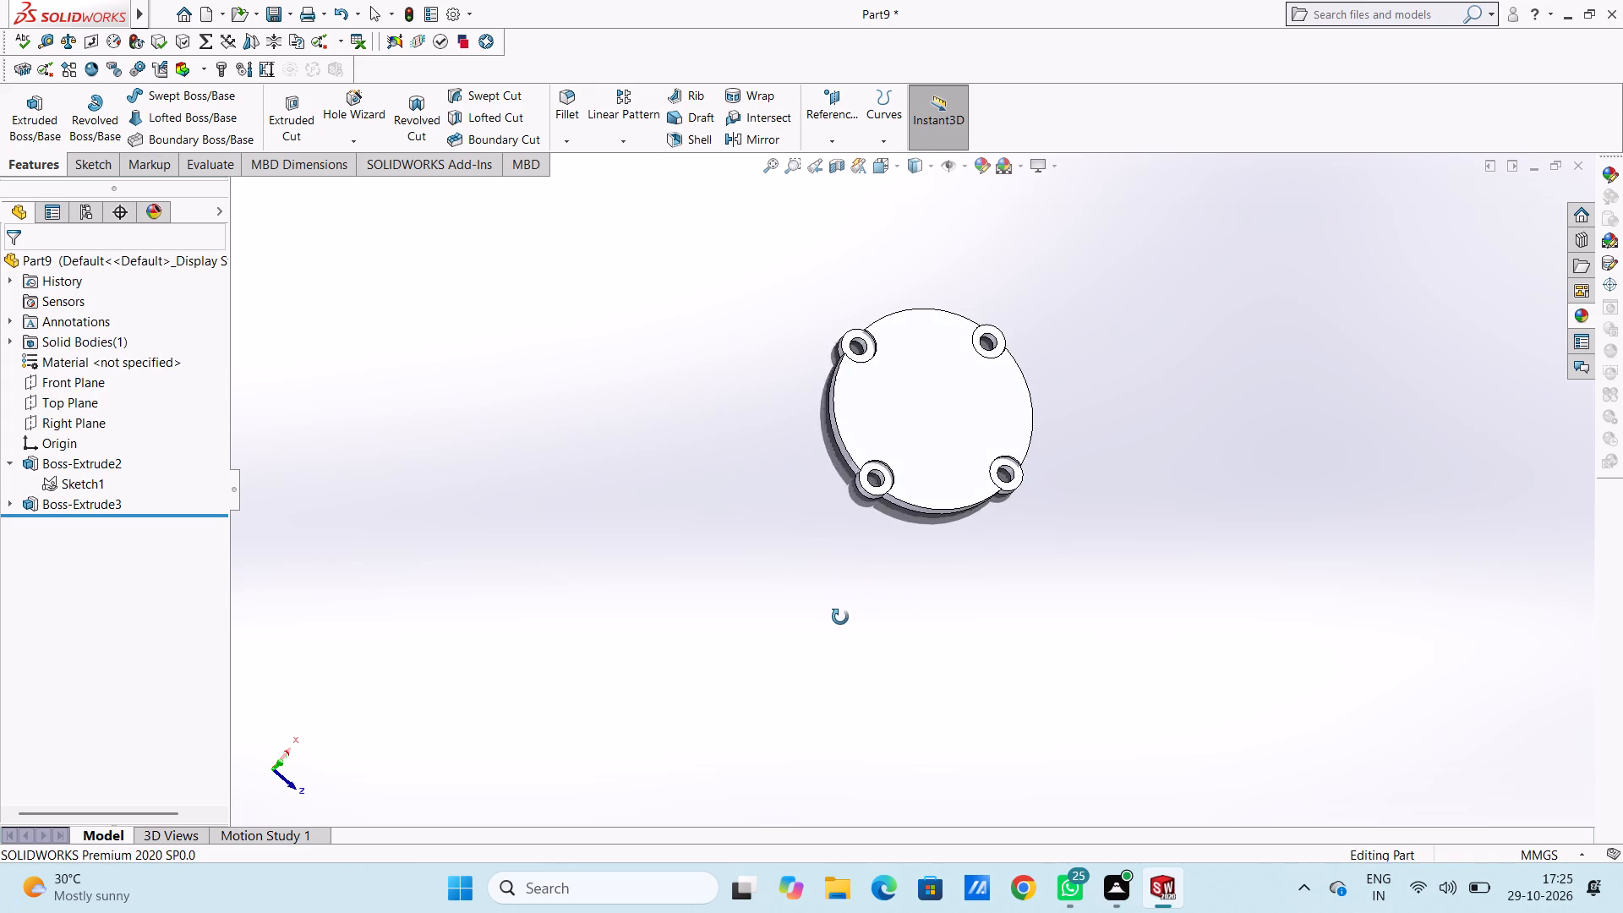
{"action": "middle_click_drag", "start_coordinate": [840, 617], "coordinate": [893, 577]}
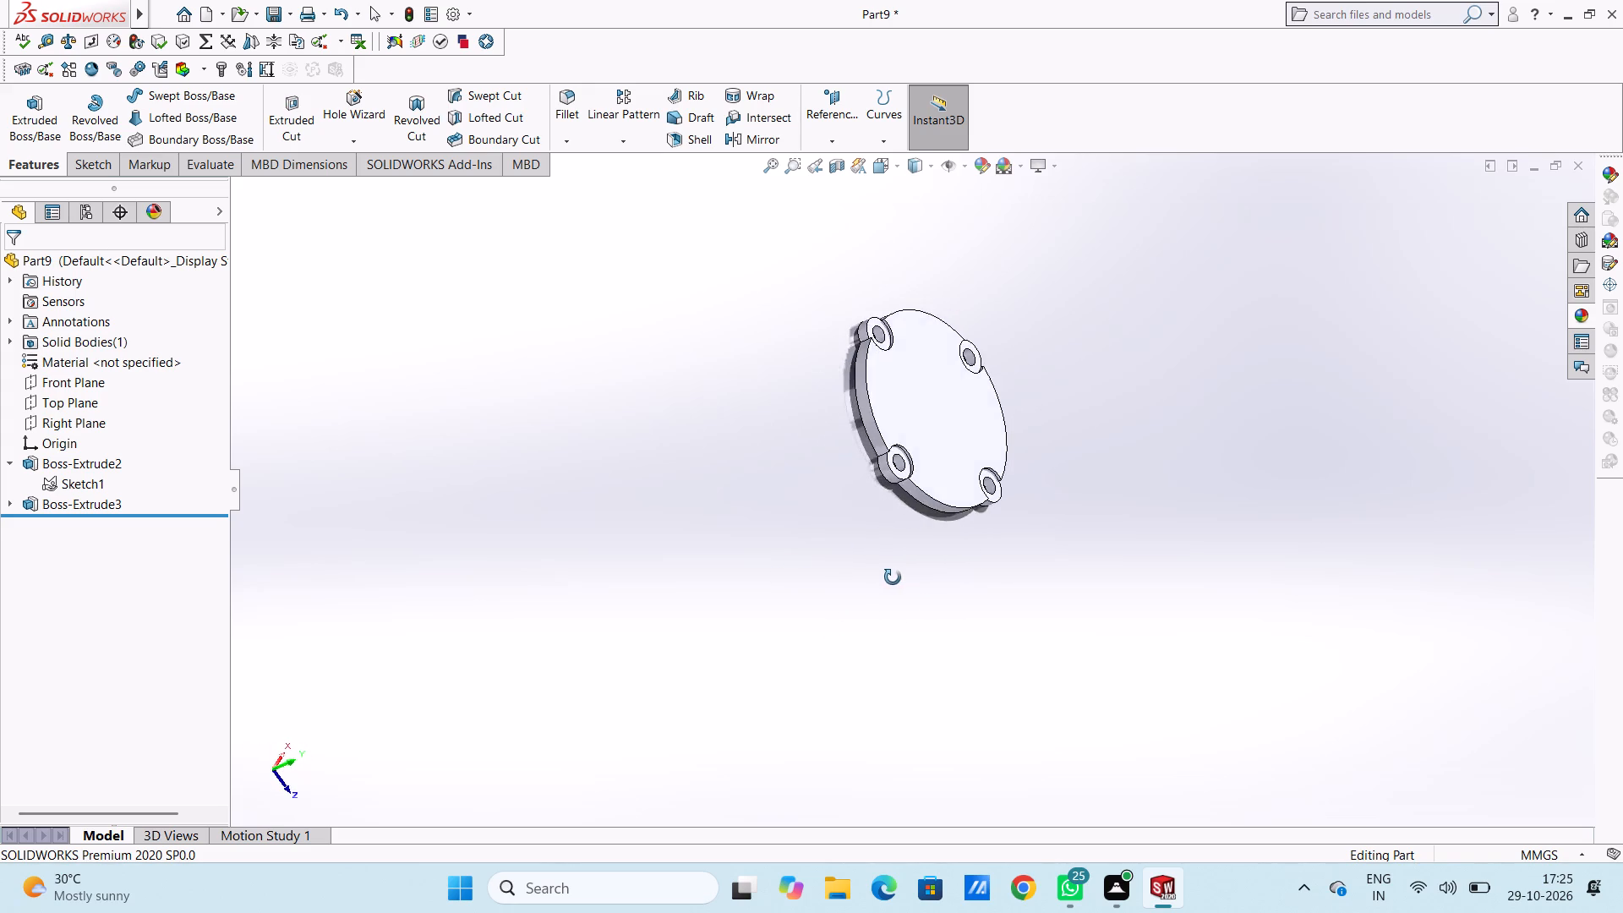
{"action": "middle_click_drag", "start_coordinate": [893, 577], "coordinate": [910, 645]}
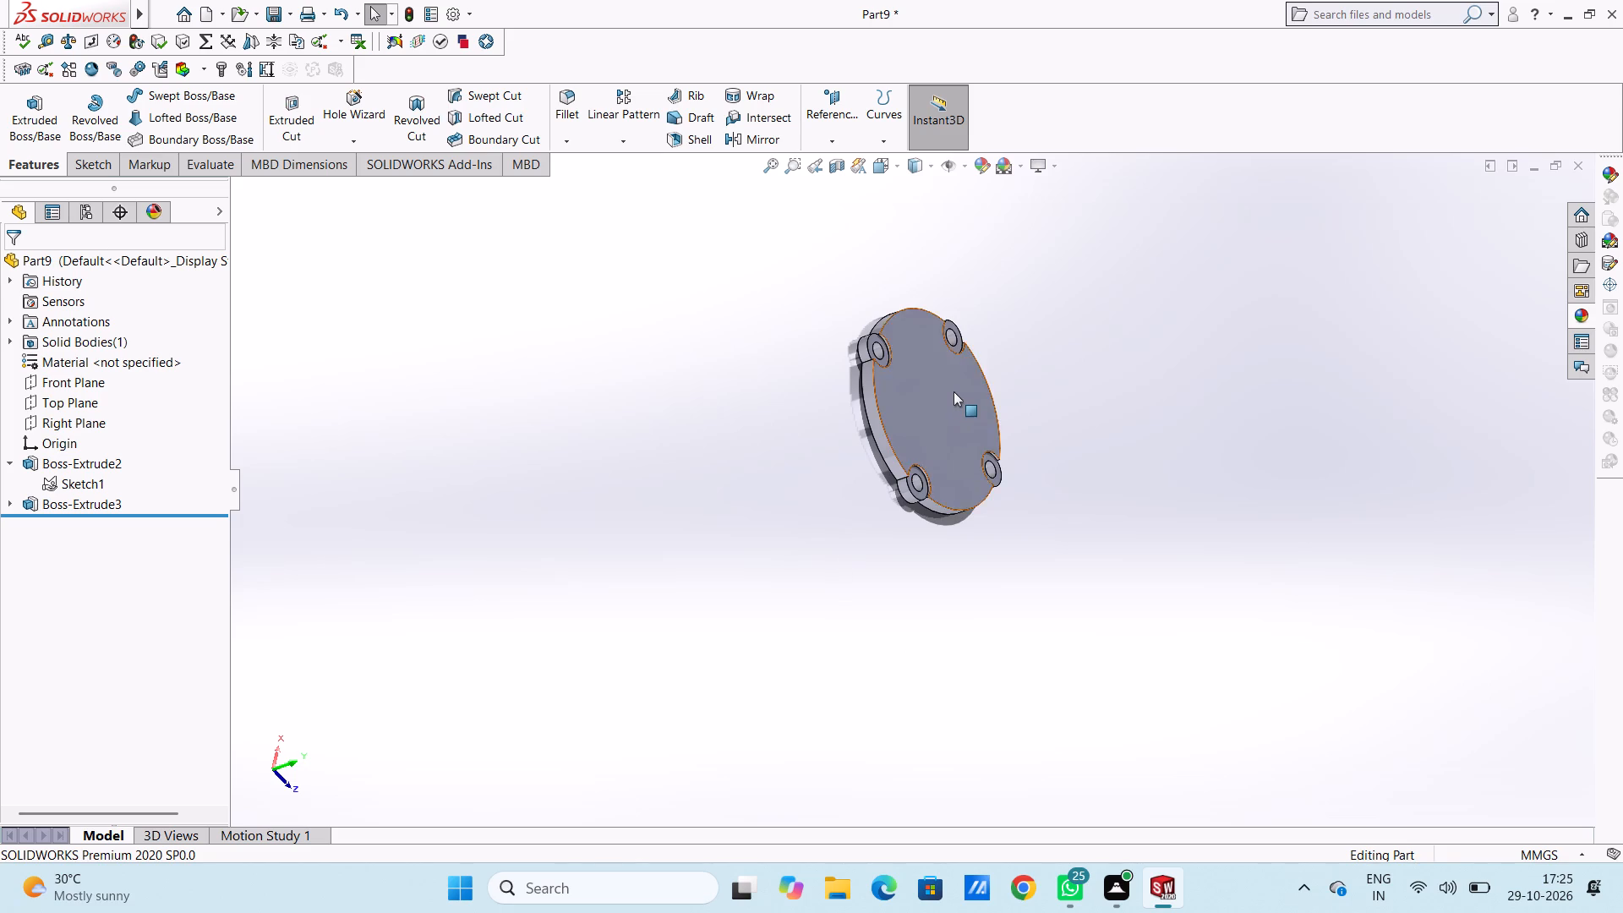
{"action": "scroll", "coordinate": [954, 391], "scroll_direction": "down", "scroll_amount": 5}
{"action": "middle_click_drag", "start_coordinate": [931, 438], "coordinate": [847, 456]}
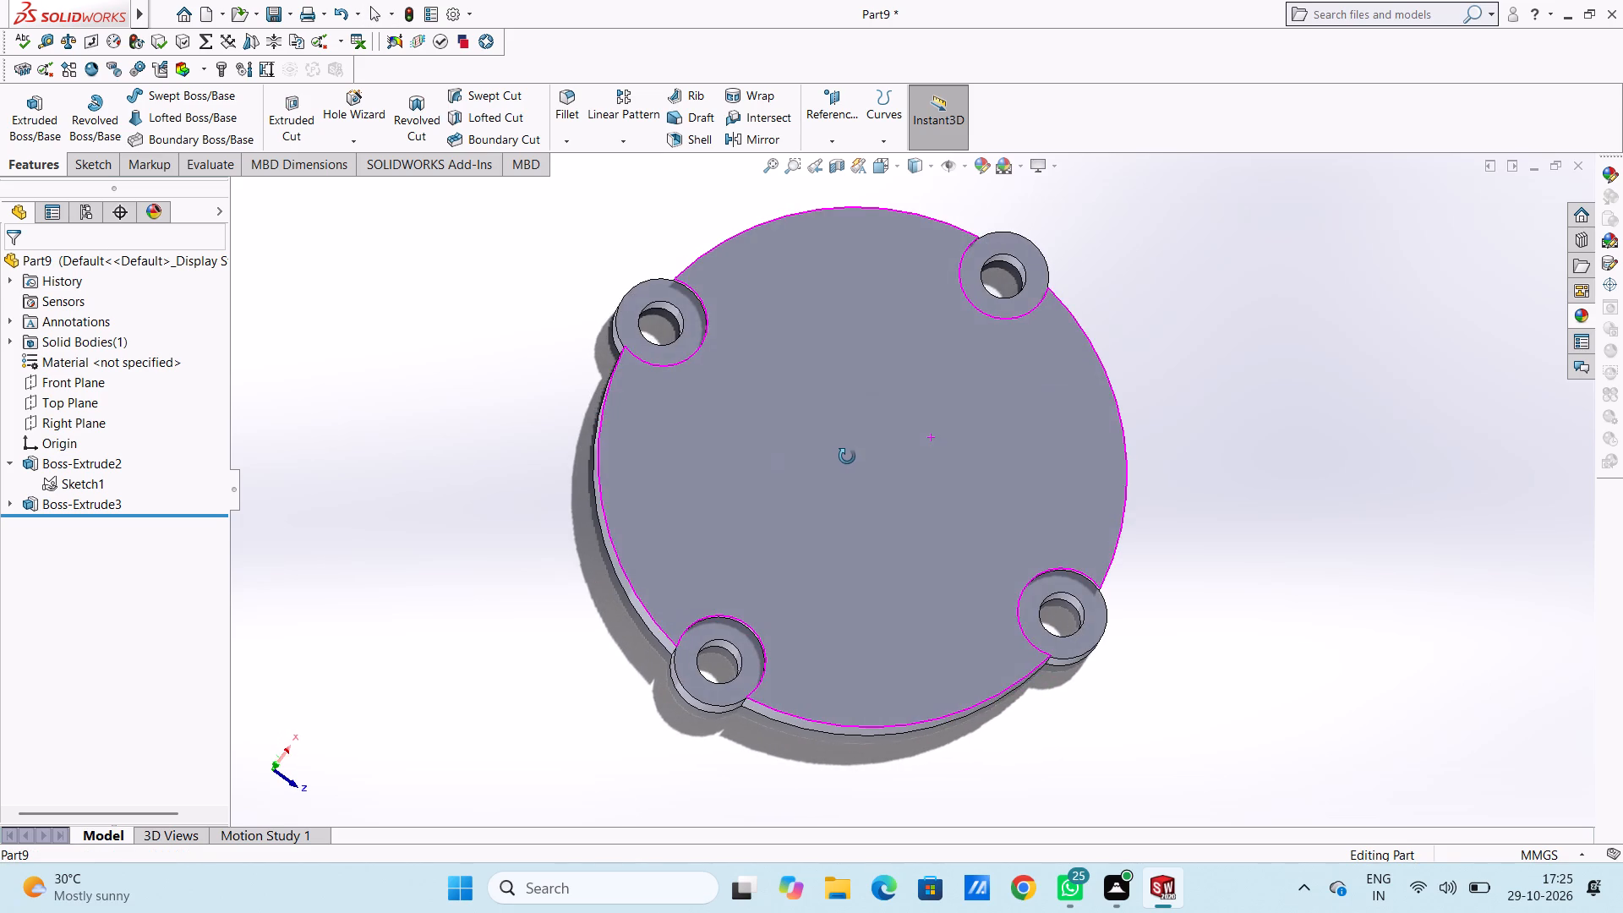
{"action": "middle_click_drag", "start_coordinate": [847, 456], "coordinate": [882, 466]}
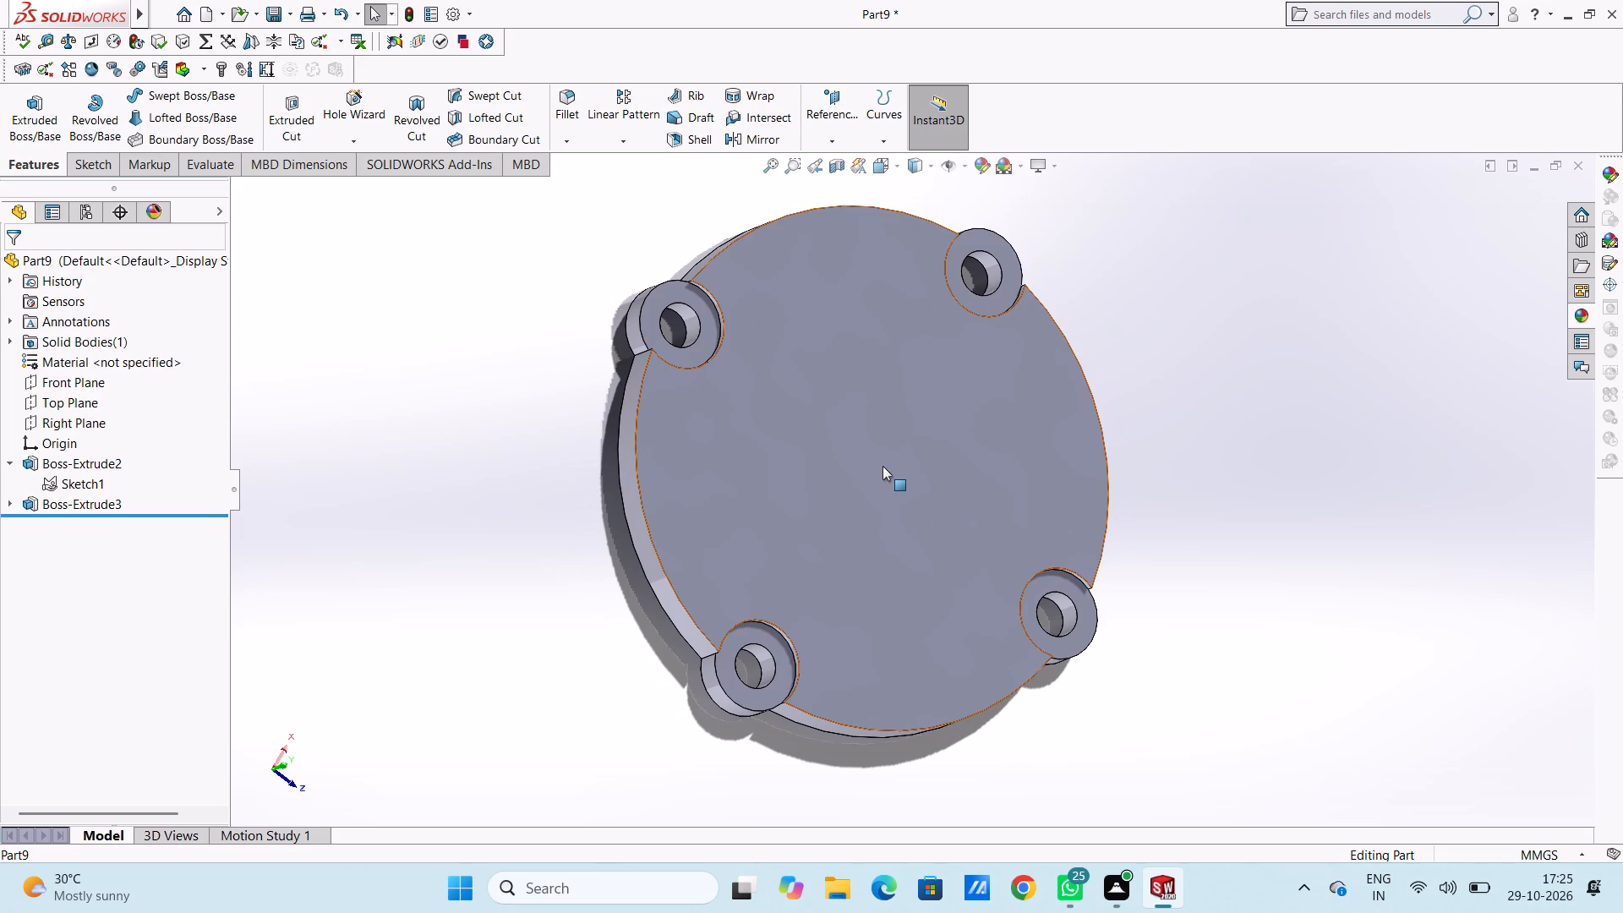
{"action": "scroll", "coordinate": [860, 581], "scroll_direction": "up", "scroll_amount": 1}
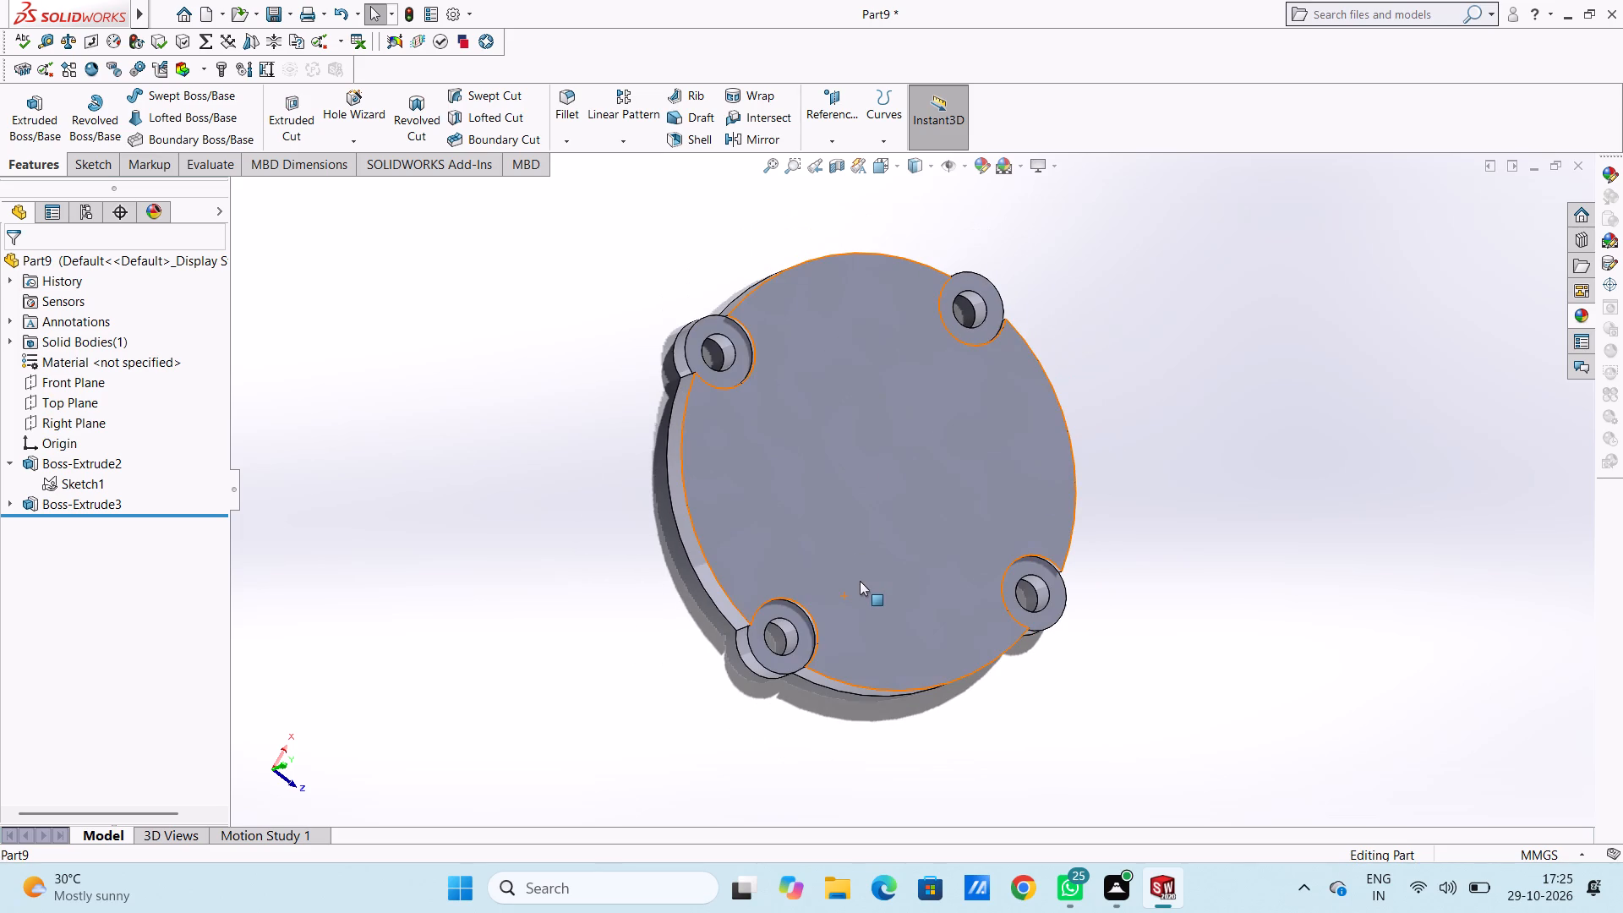
{"action": "scroll", "coordinate": [686, 470], "scroll_direction": "up", "scroll_amount": 3}
{"action": "middle_click_drag", "start_coordinate": [686, 500], "coordinate": [656, 566]}
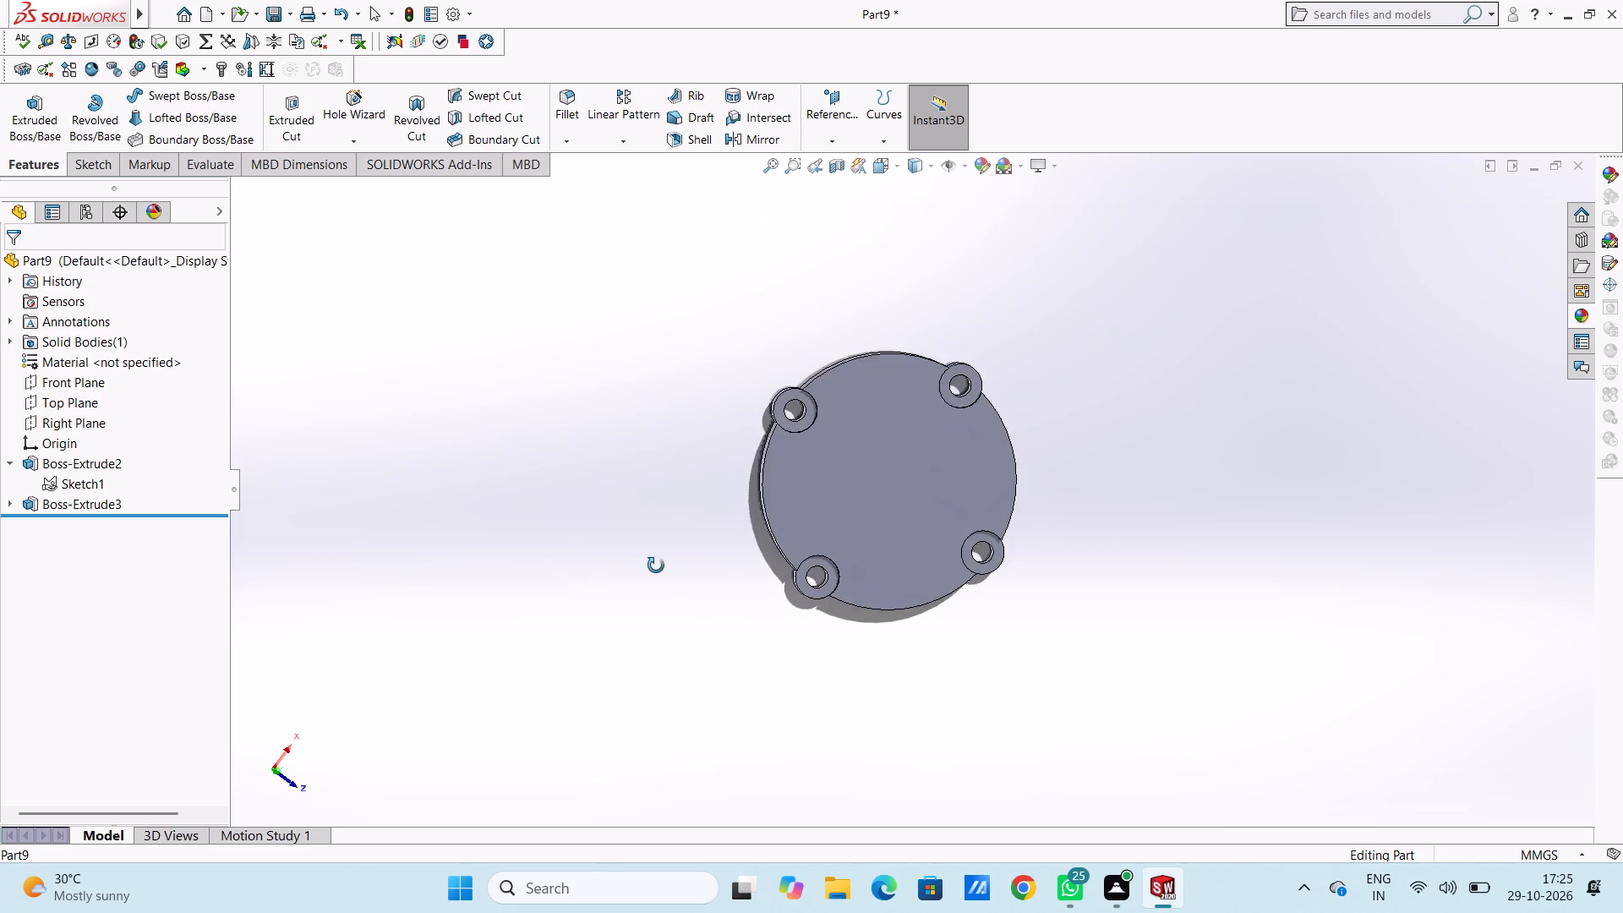
{"action": "middle_click_drag", "start_coordinate": [656, 566], "coordinate": [658, 566]}
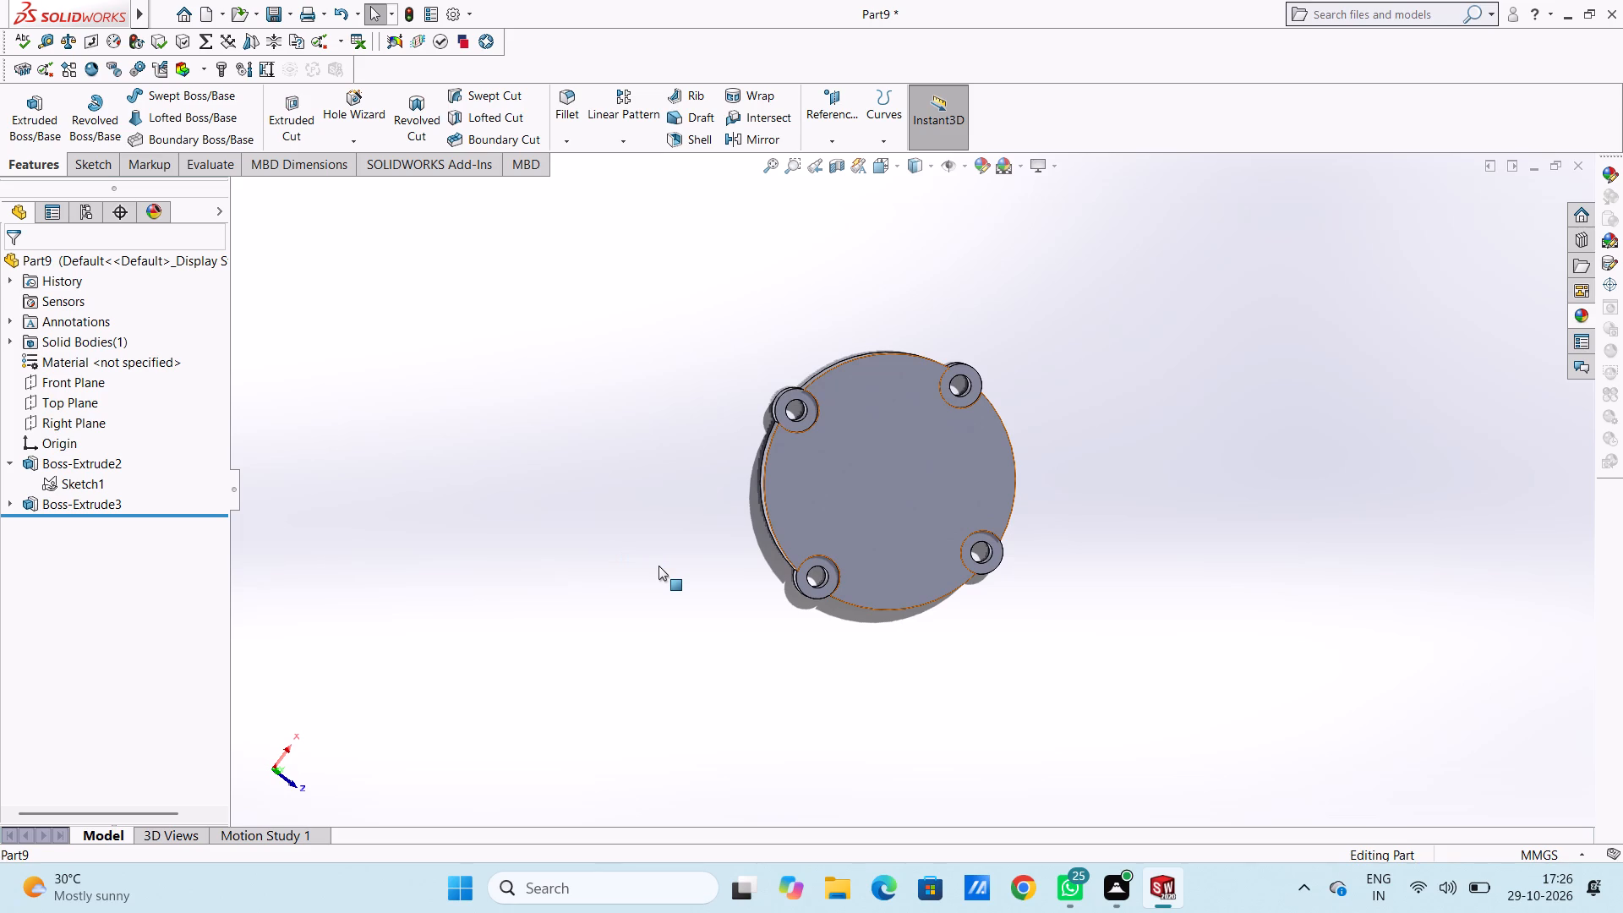
{"action": "key", "text": "ctrl+5"}
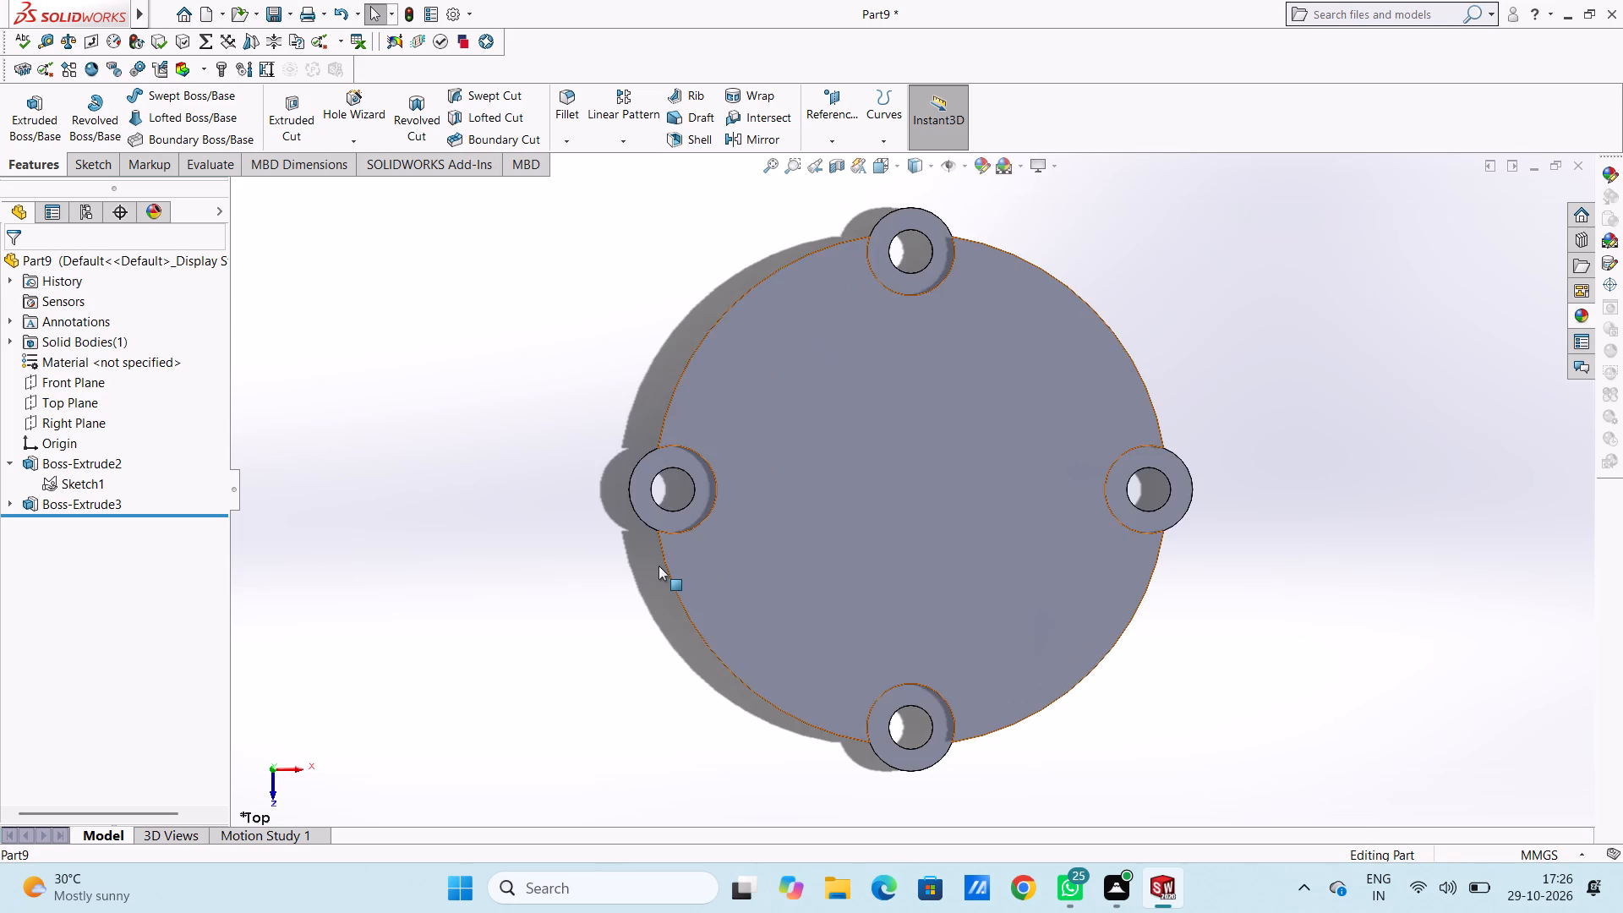
{"action": "left_click", "coordinate": [547, 377]}
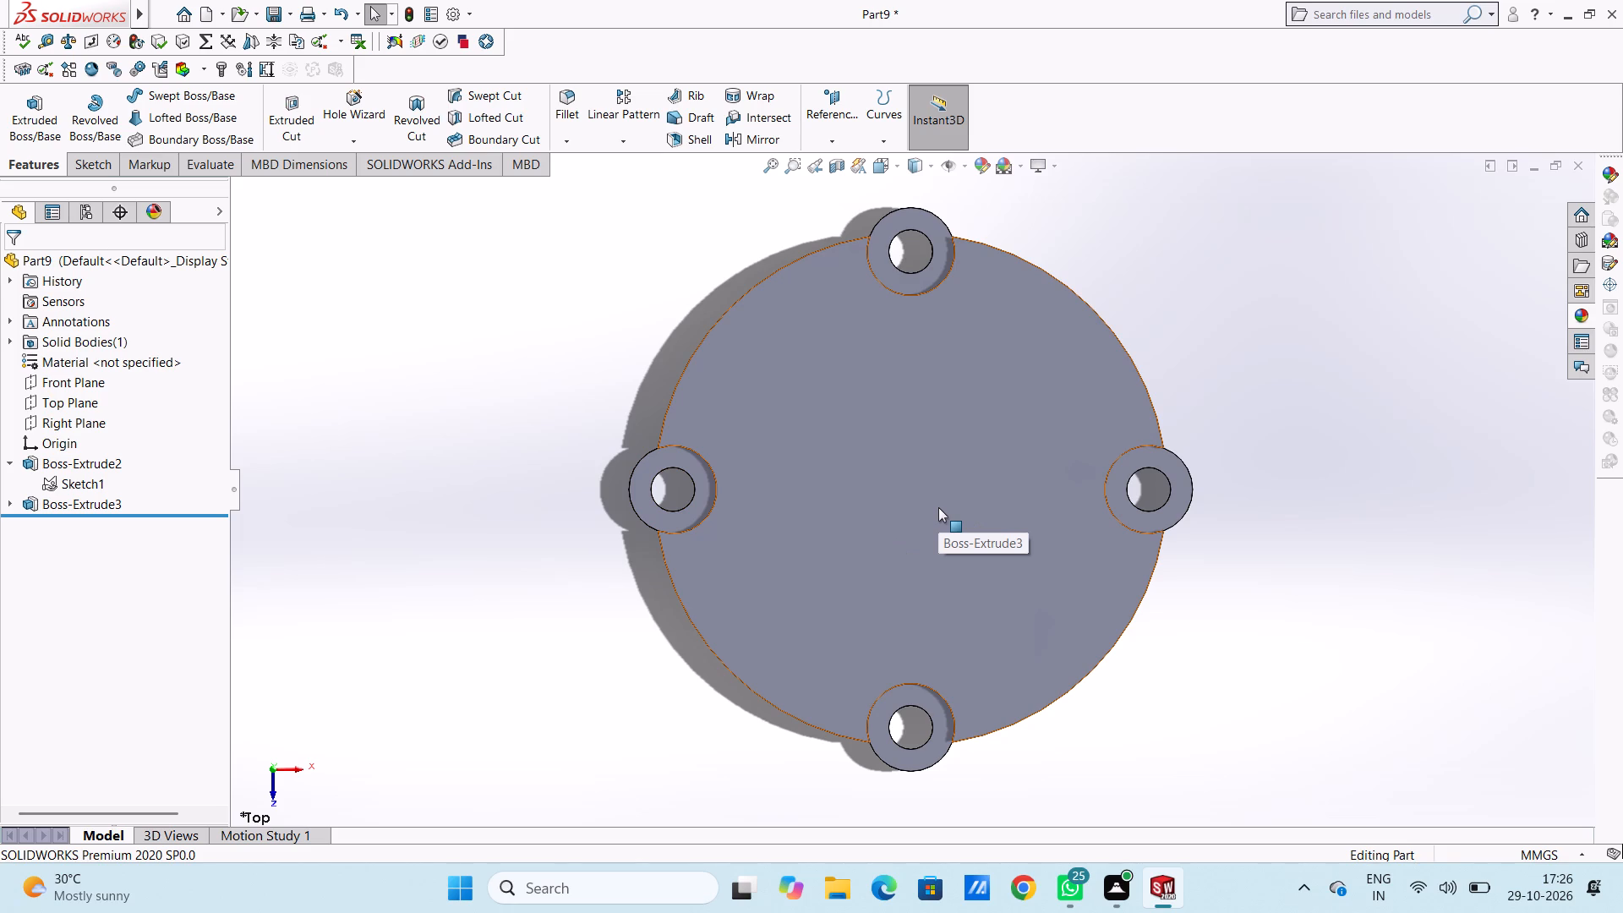
{"action": "scroll", "coordinate": [866, 508], "scroll_direction": "up", "scroll_amount": 1}
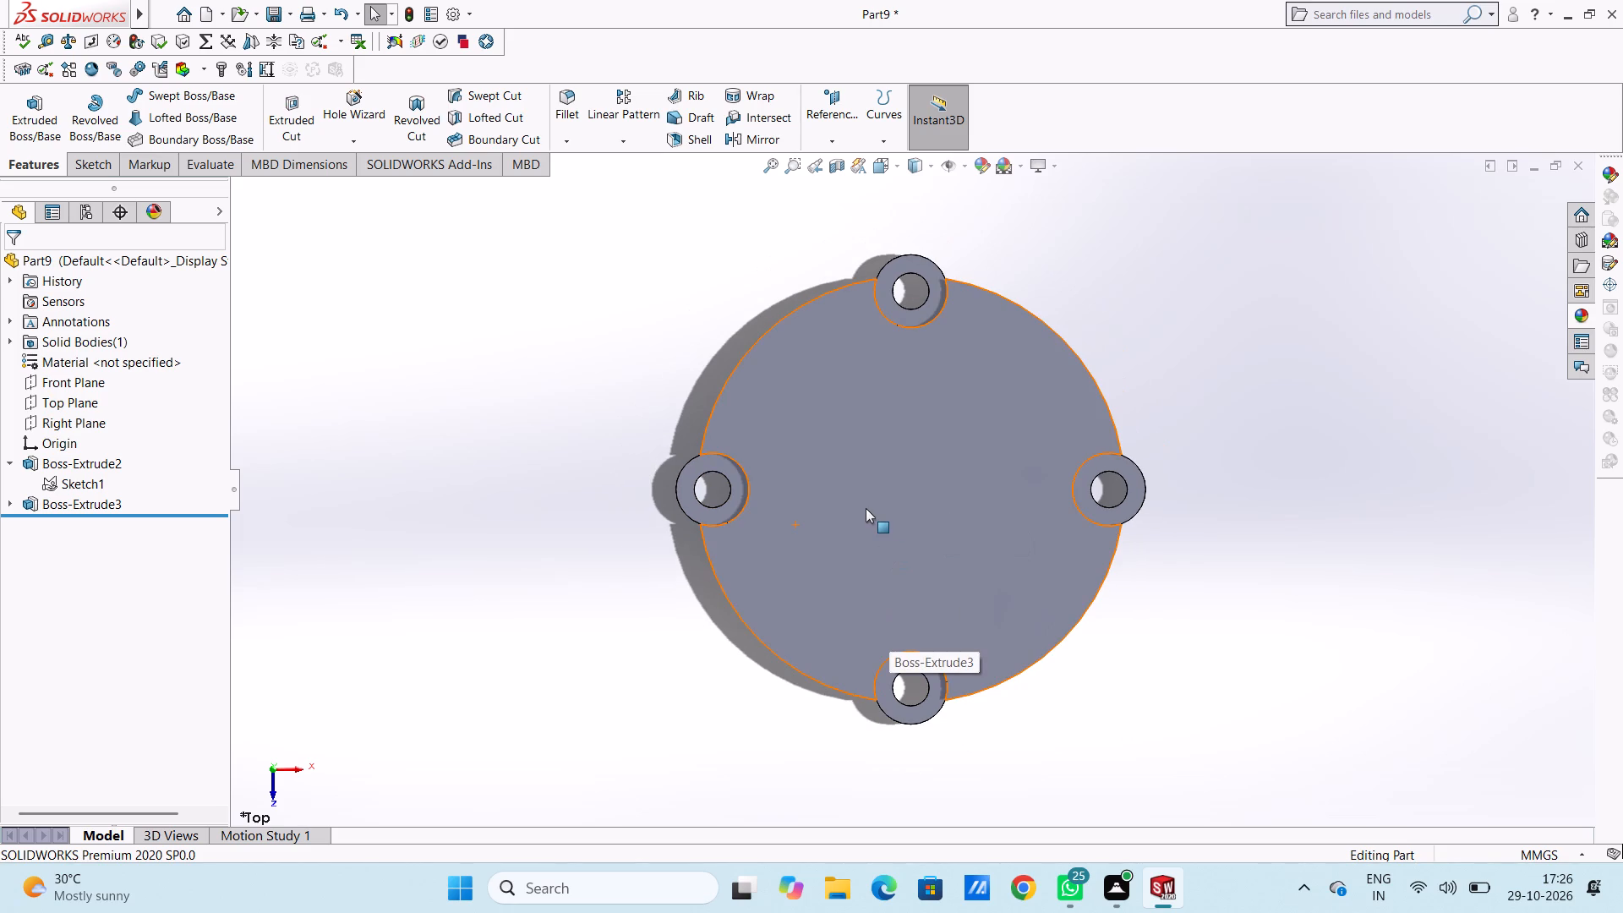
Sketch a circle of about 42.5 mm radius centred on the origin, on the top face of the raised central area.
{"action": "left_click", "coordinate": [876, 451]}
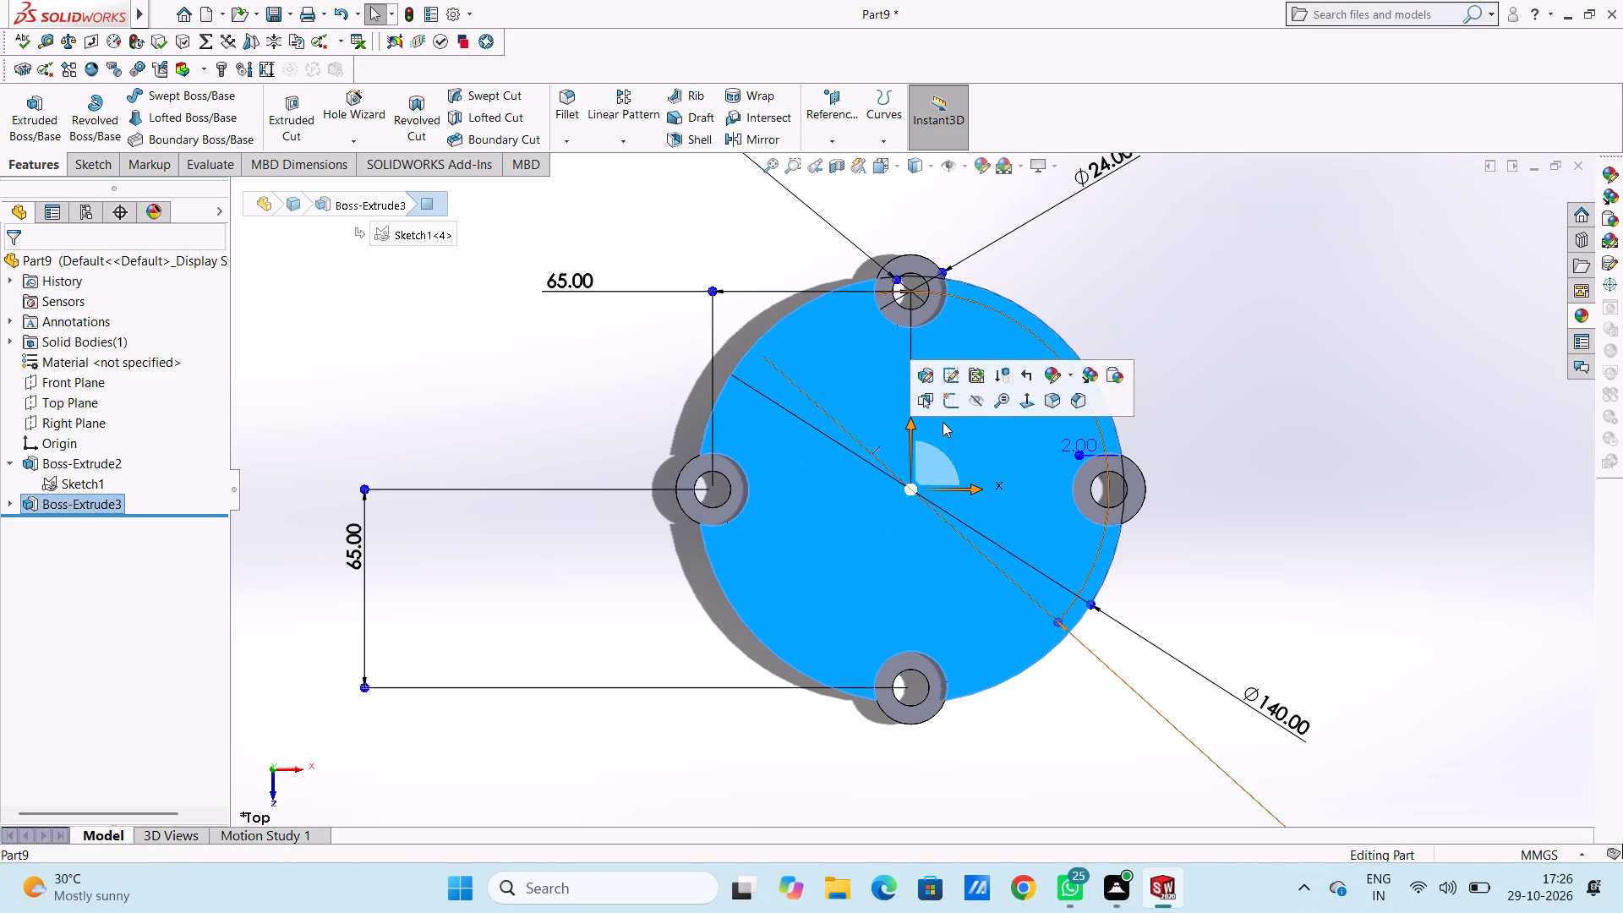
{"action": "left_click", "coordinate": [946, 403]}
{"action": "left_click", "coordinate": [602, 386]}
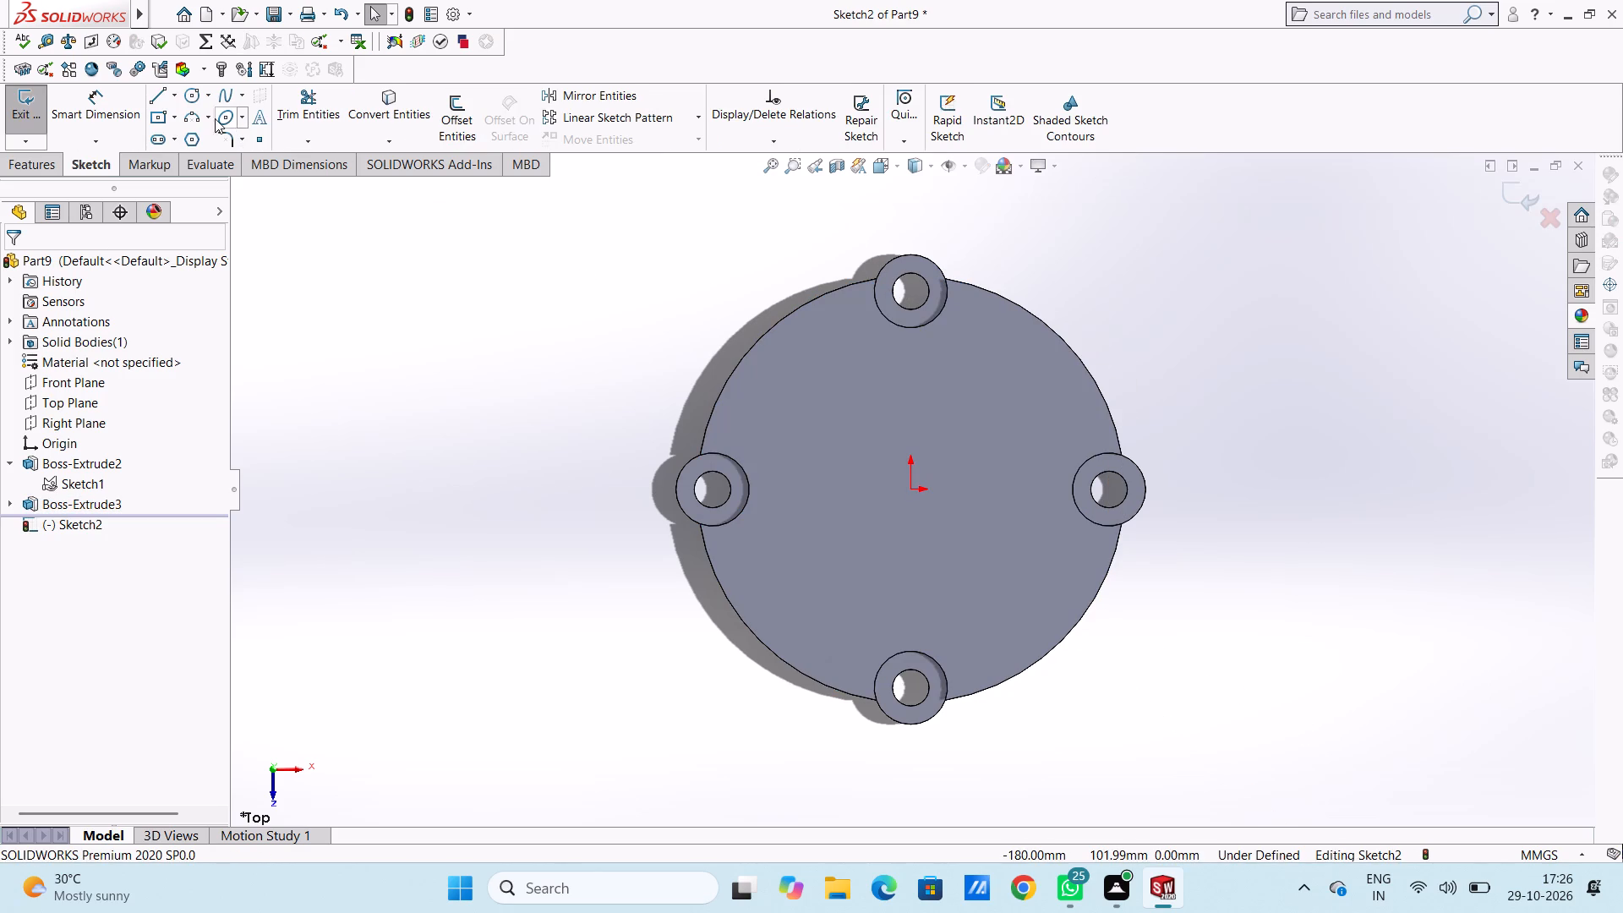
{"action": "left_click", "coordinate": [189, 95]}
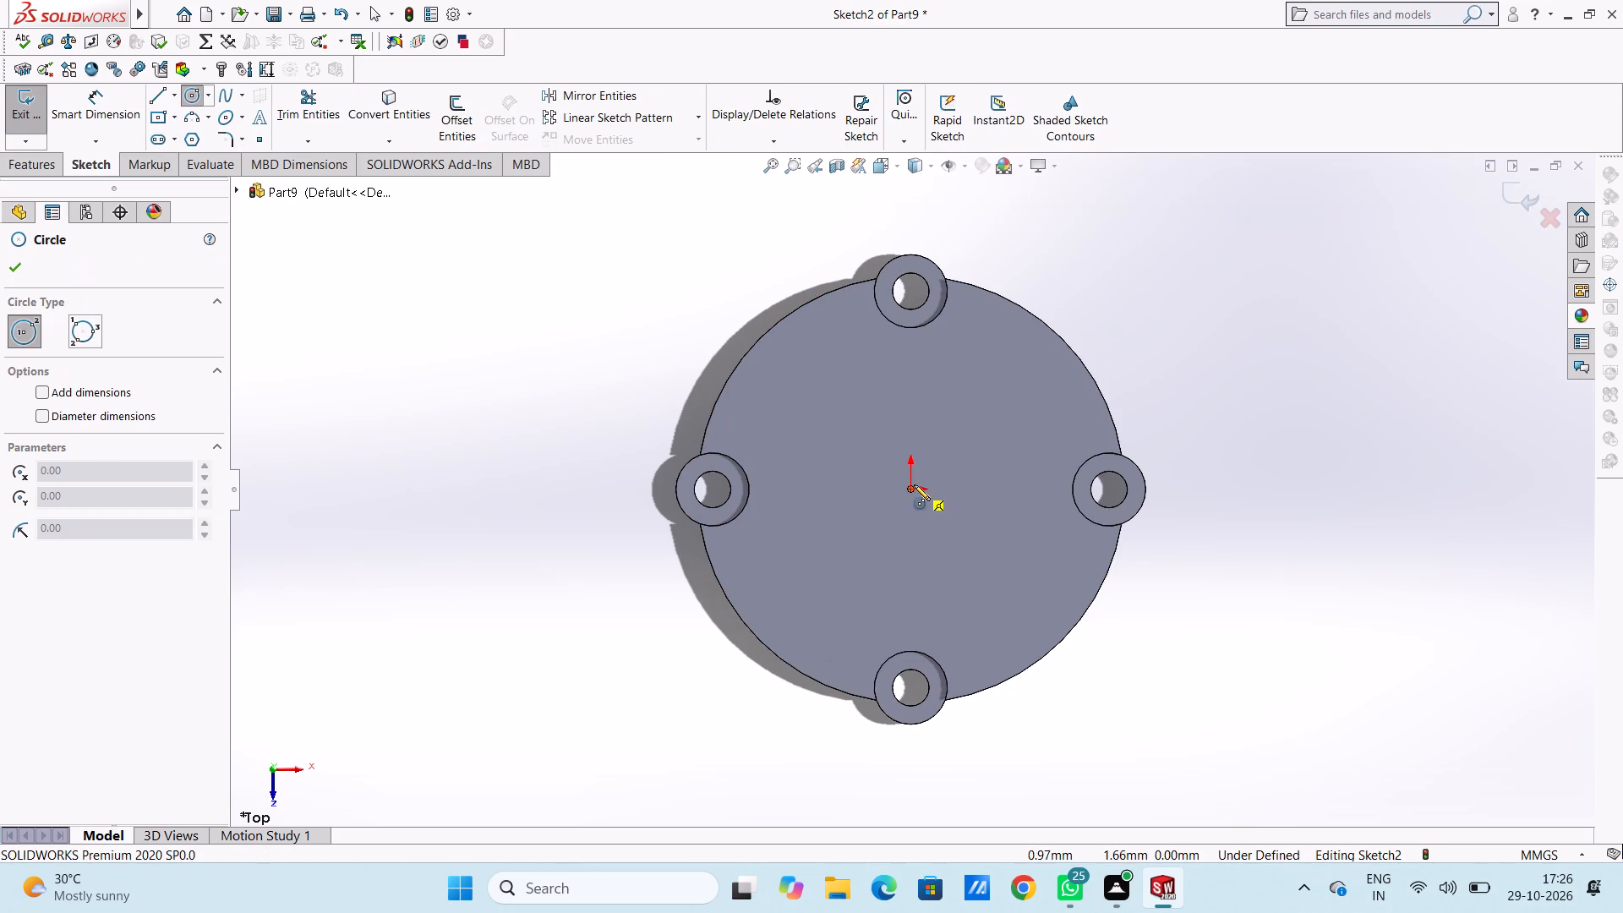
{"action": "left_click", "coordinate": [912, 489]}
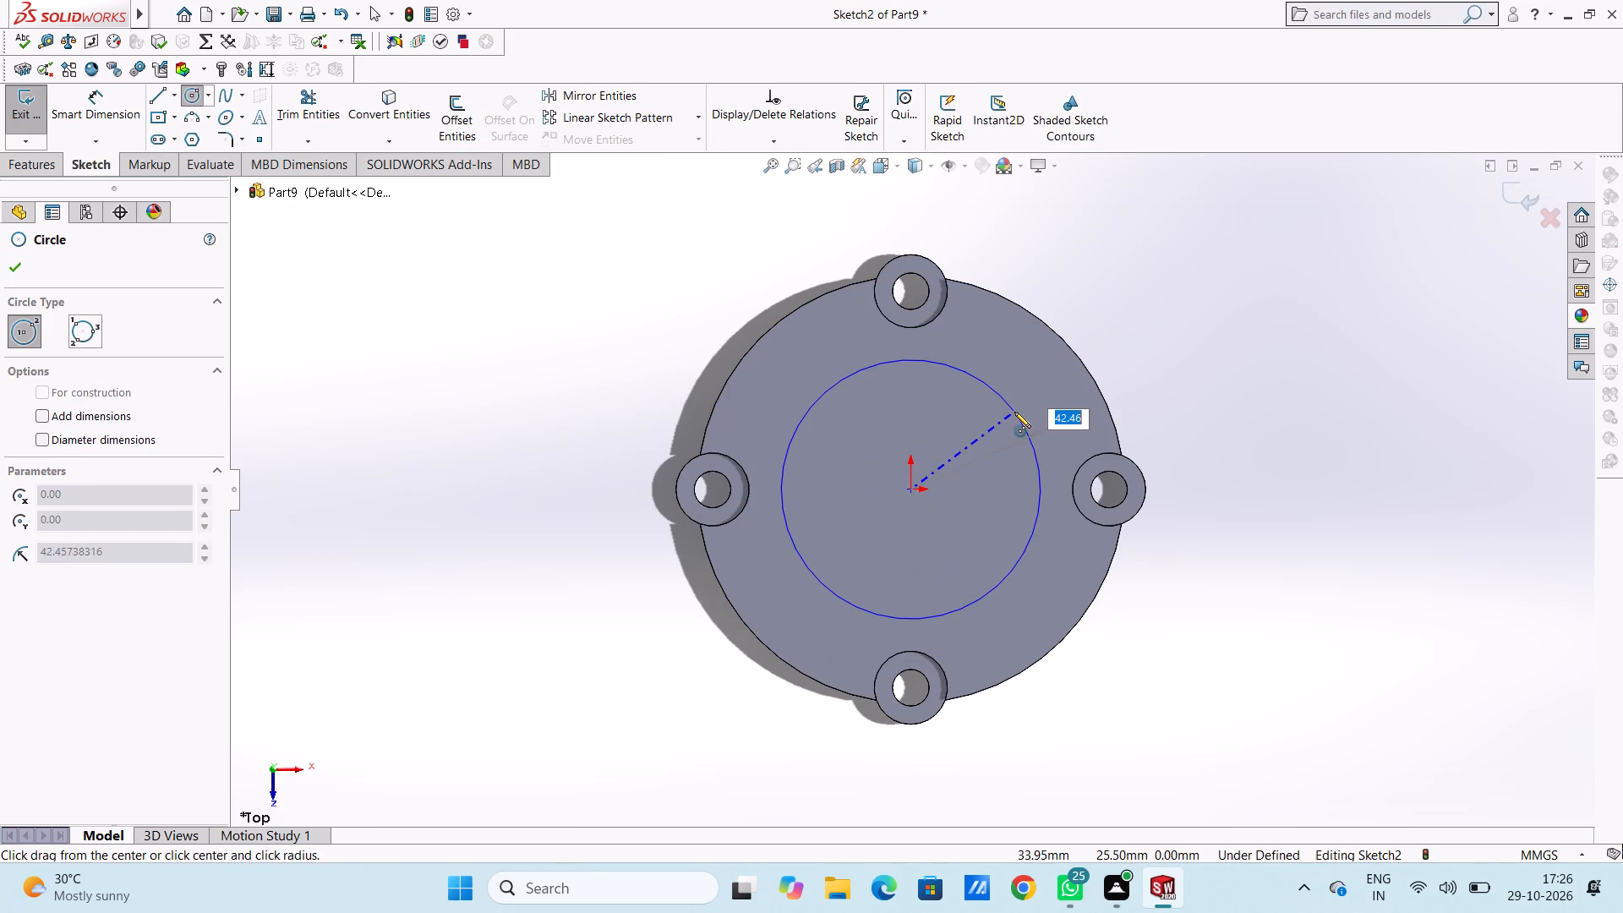
{"action": "left_click", "coordinate": [1014, 412]}
{"action": "left_click", "coordinate": [23, 265]}
{"action": "left_click", "coordinate": [480, 392]}
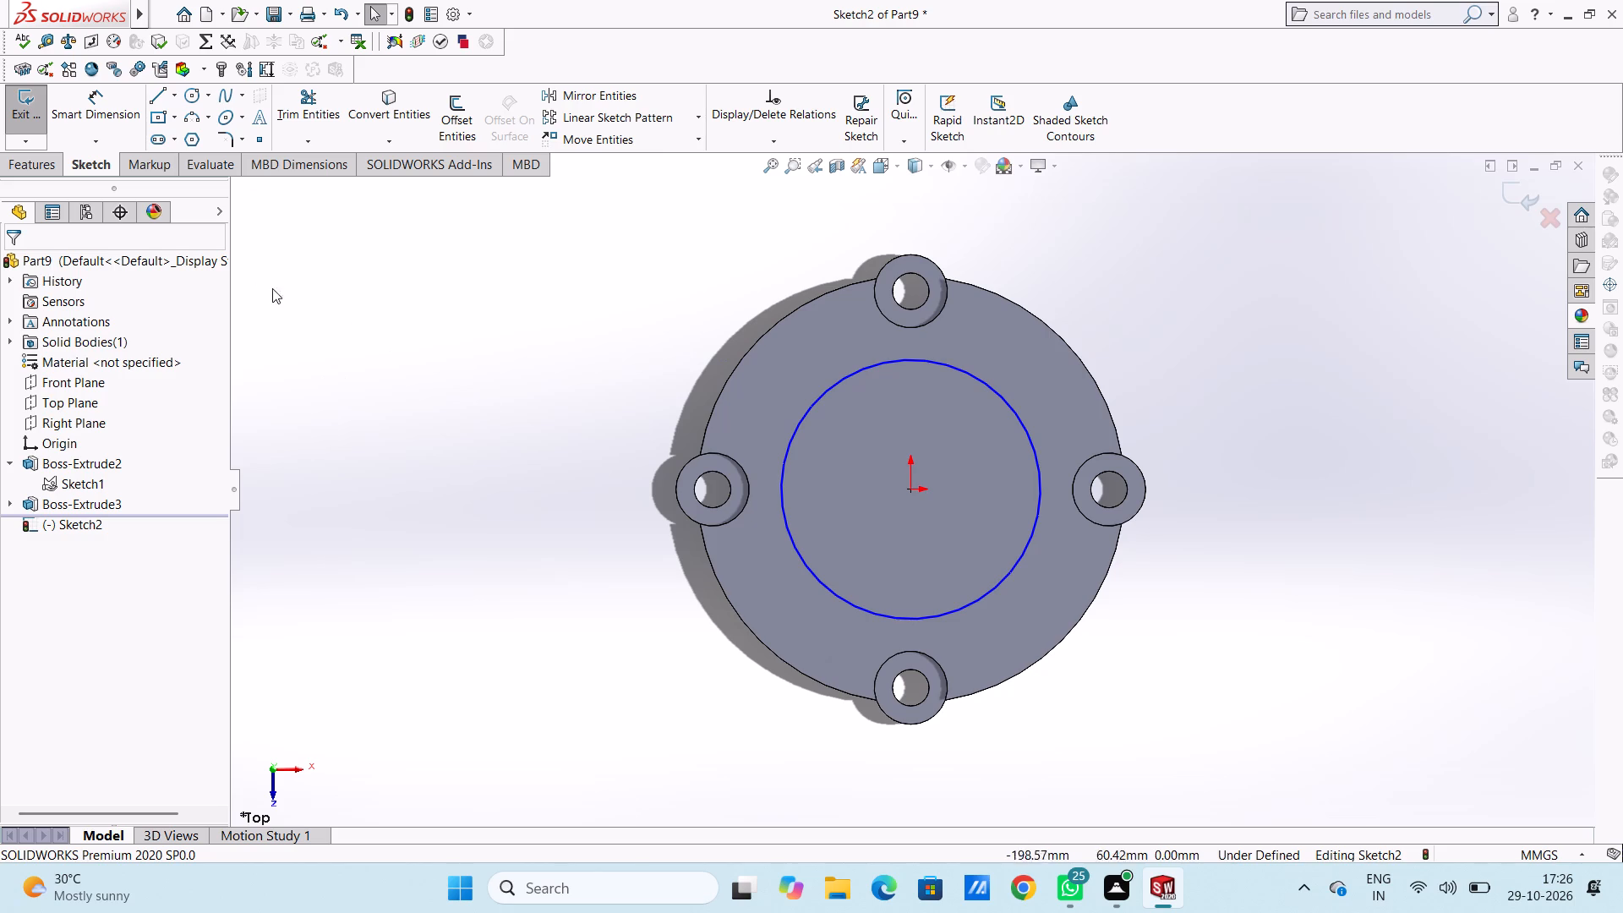
Dimension the new circle's diameter as 72 mm.
{"action": "left_click", "coordinate": [112, 127]}
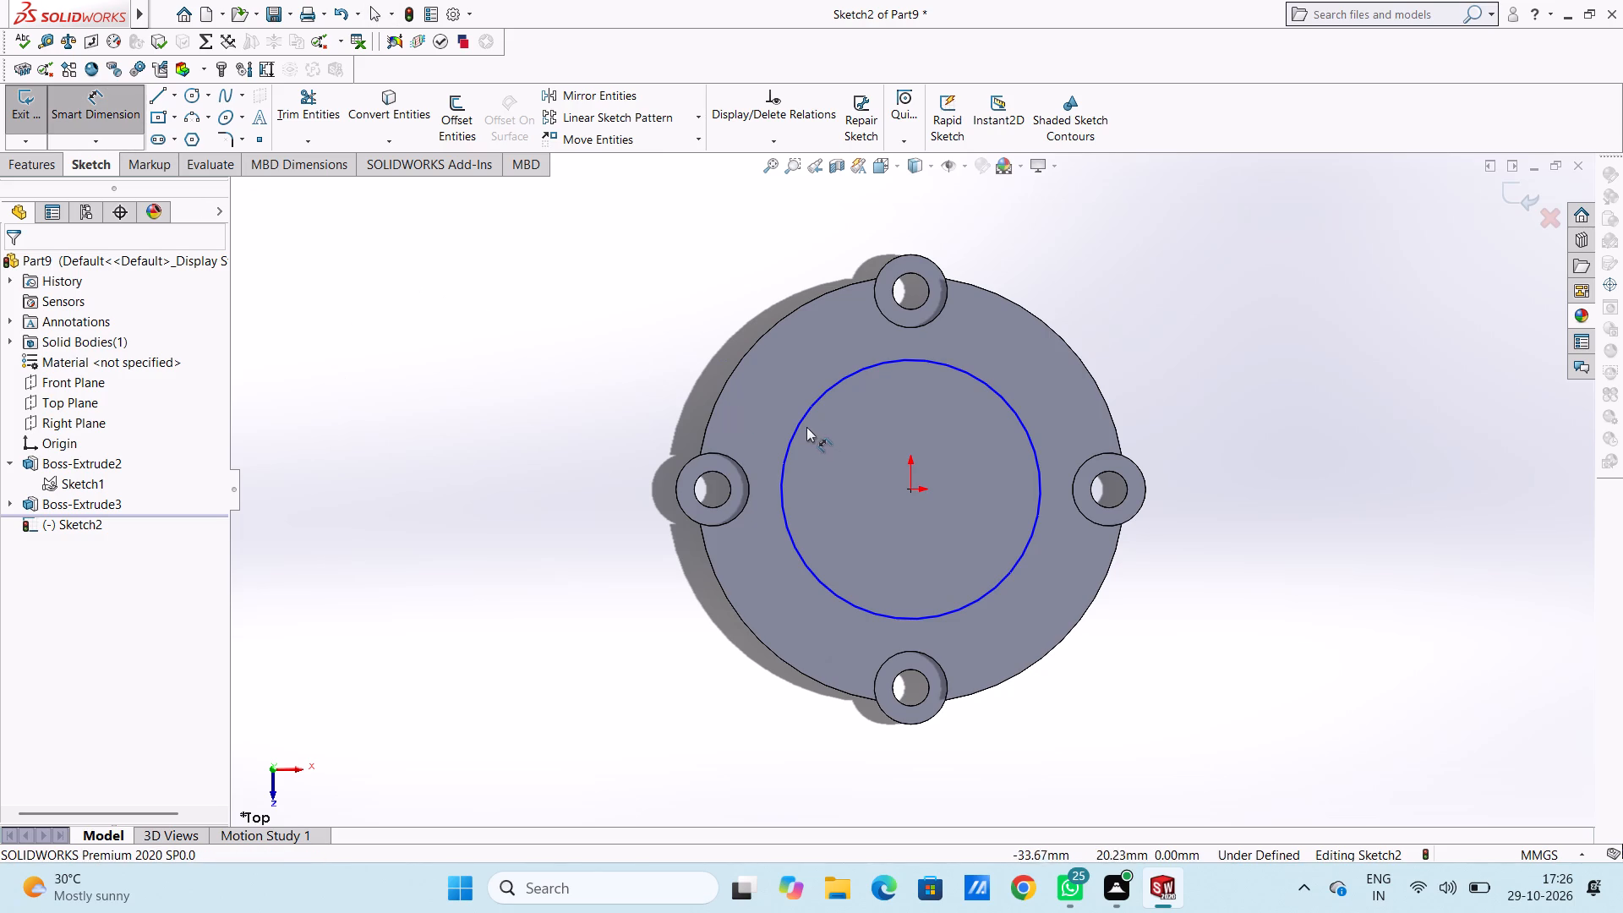
{"action": "left_click", "coordinate": [804, 425]}
{"action": "scroll", "coordinate": [653, 338], "scroll_direction": "up", "scroll_amount": 3}
{"action": "left_click", "coordinate": [612, 305]}
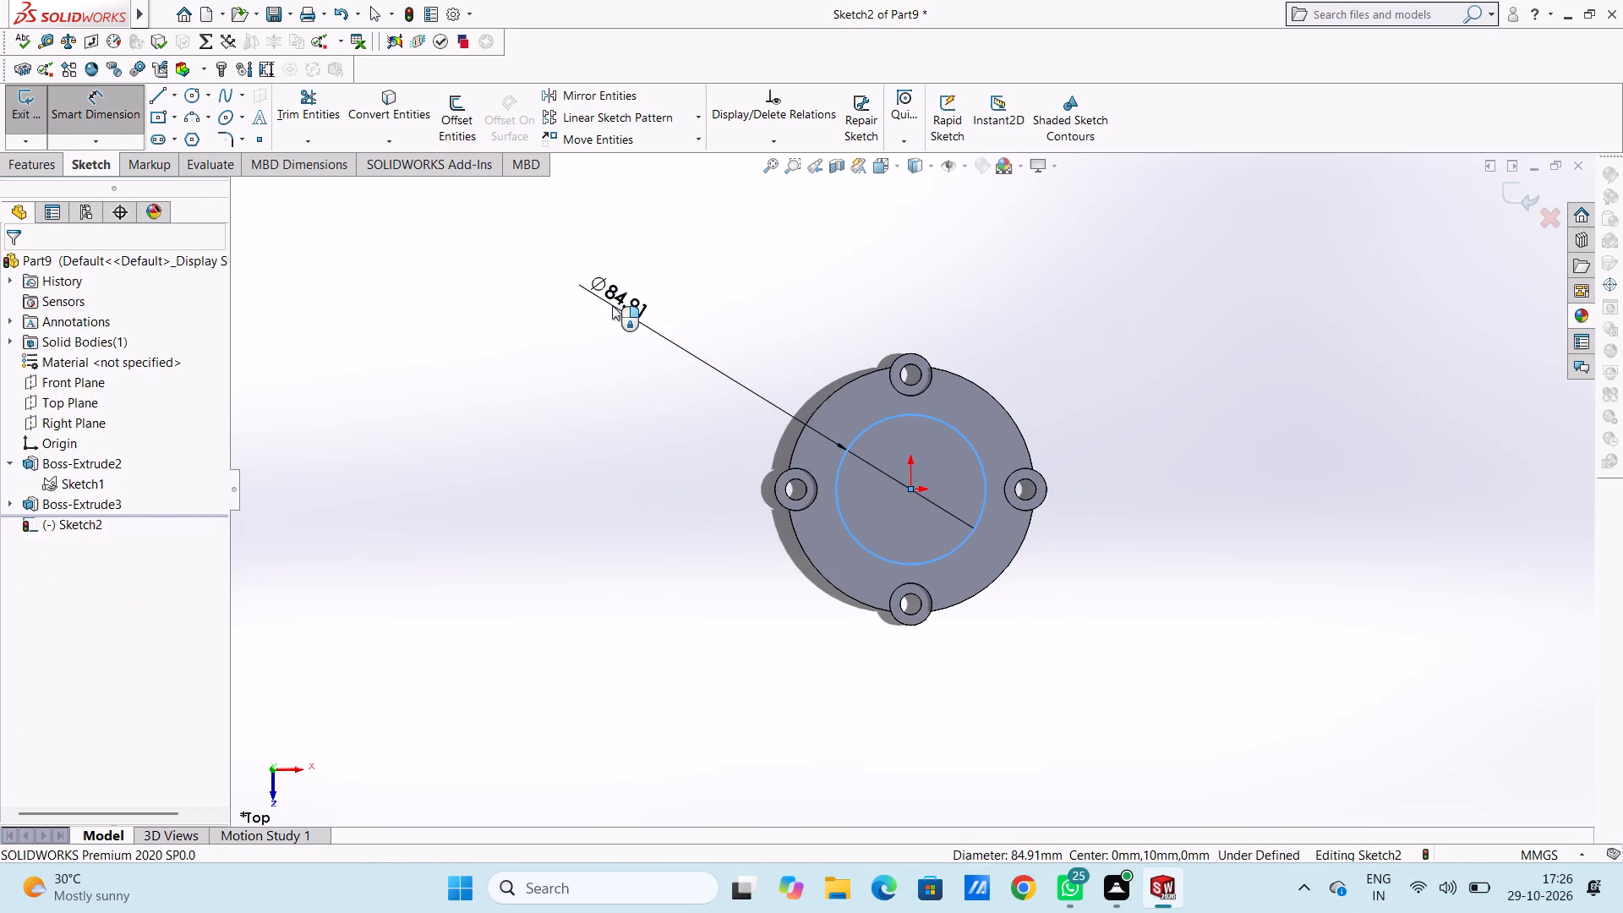
{"action": "type", "text": "72"}
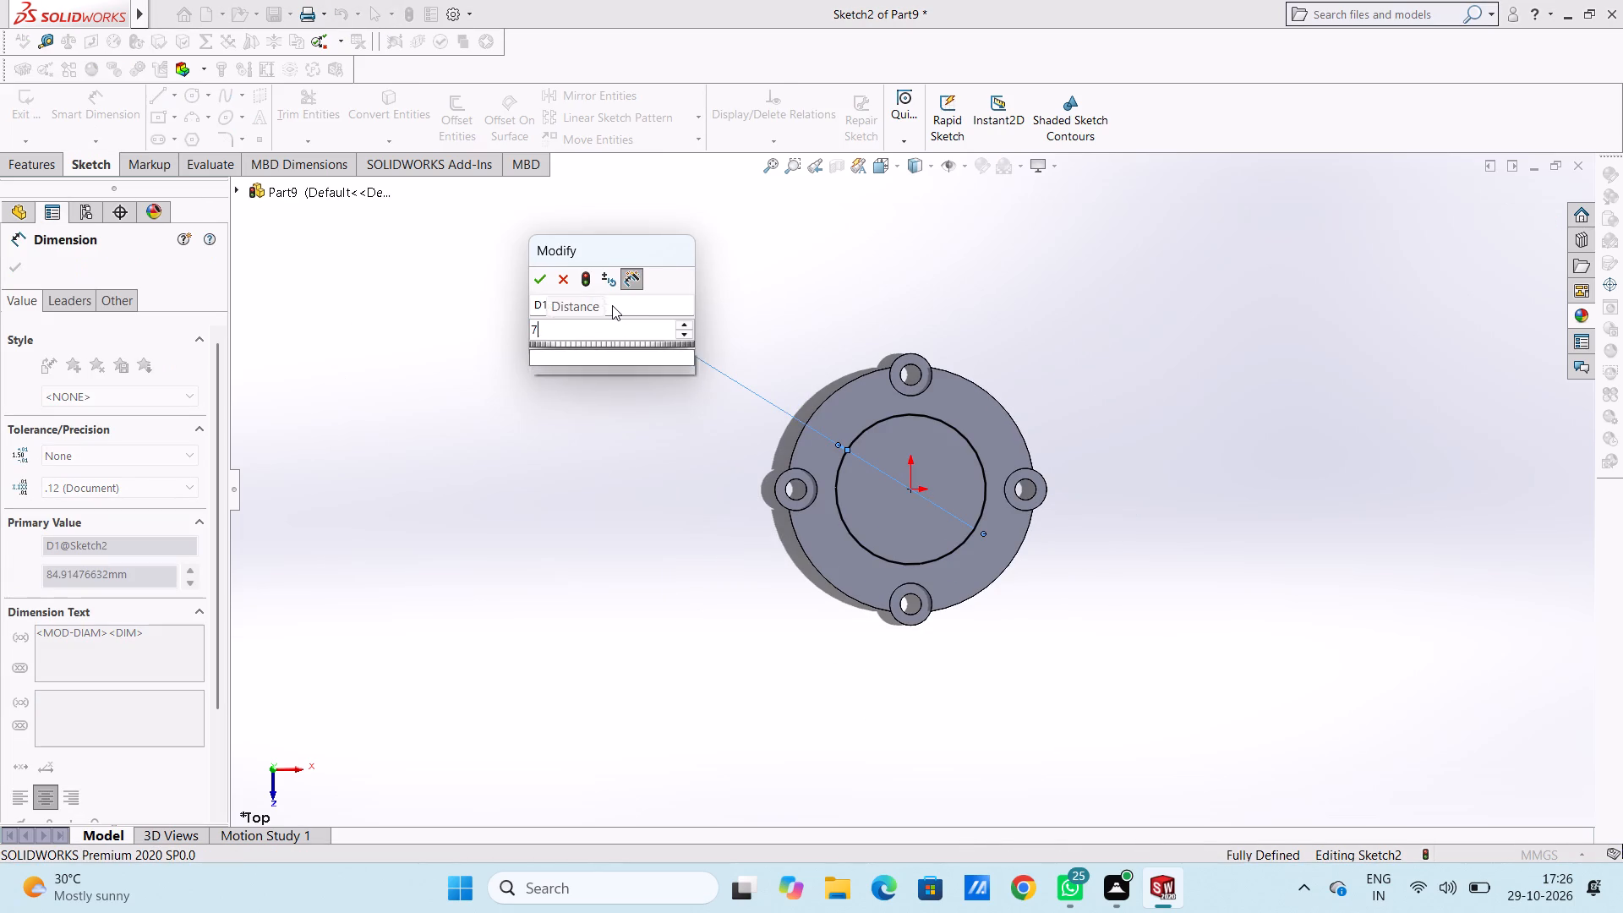
{"action": "key", "text": "Return"}
{"action": "left_click", "coordinate": [611, 510]}
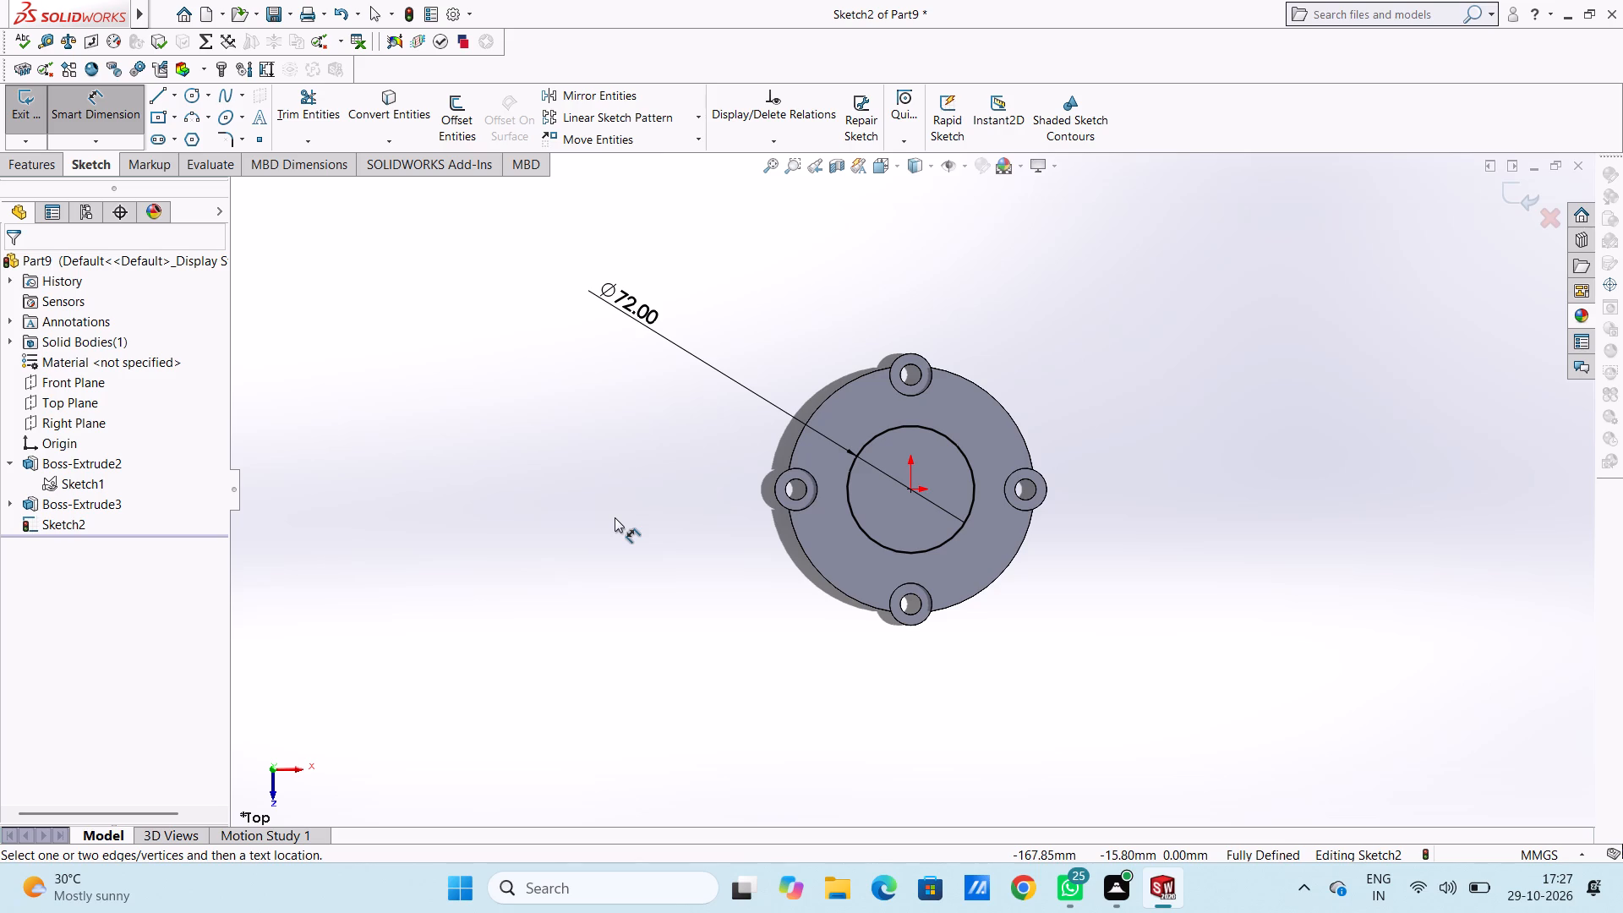
Set the circle's diameter dimension to 84 mm.
{"action": "double_click", "coordinate": [621, 296]}
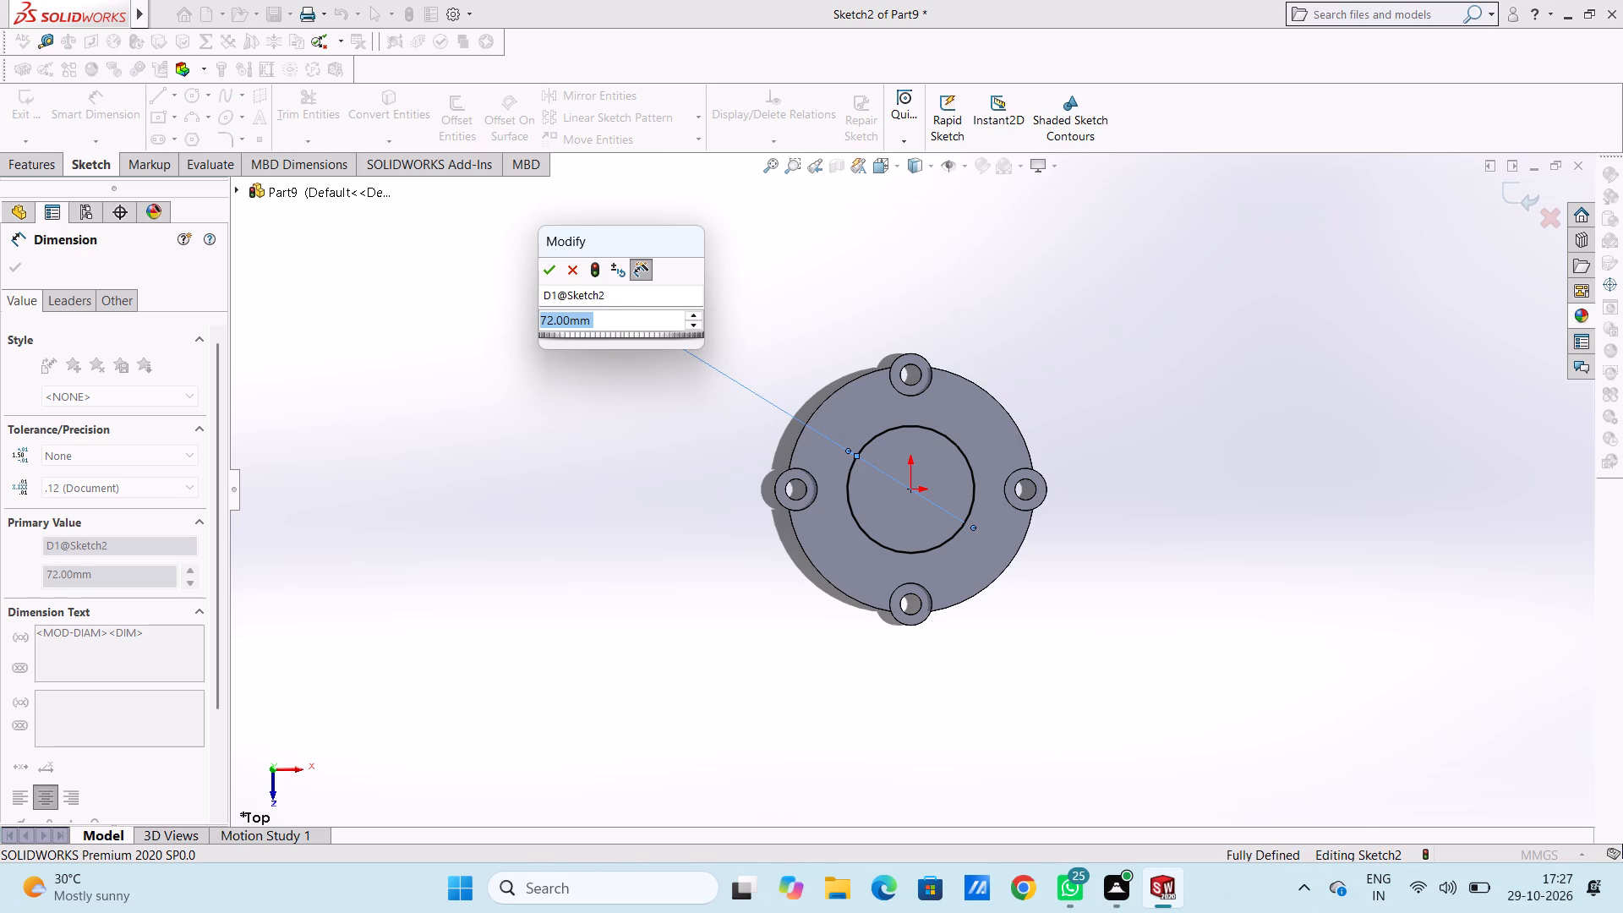
{"action": "type", "text": "84"}
{"action": "key", "text": "Return"}
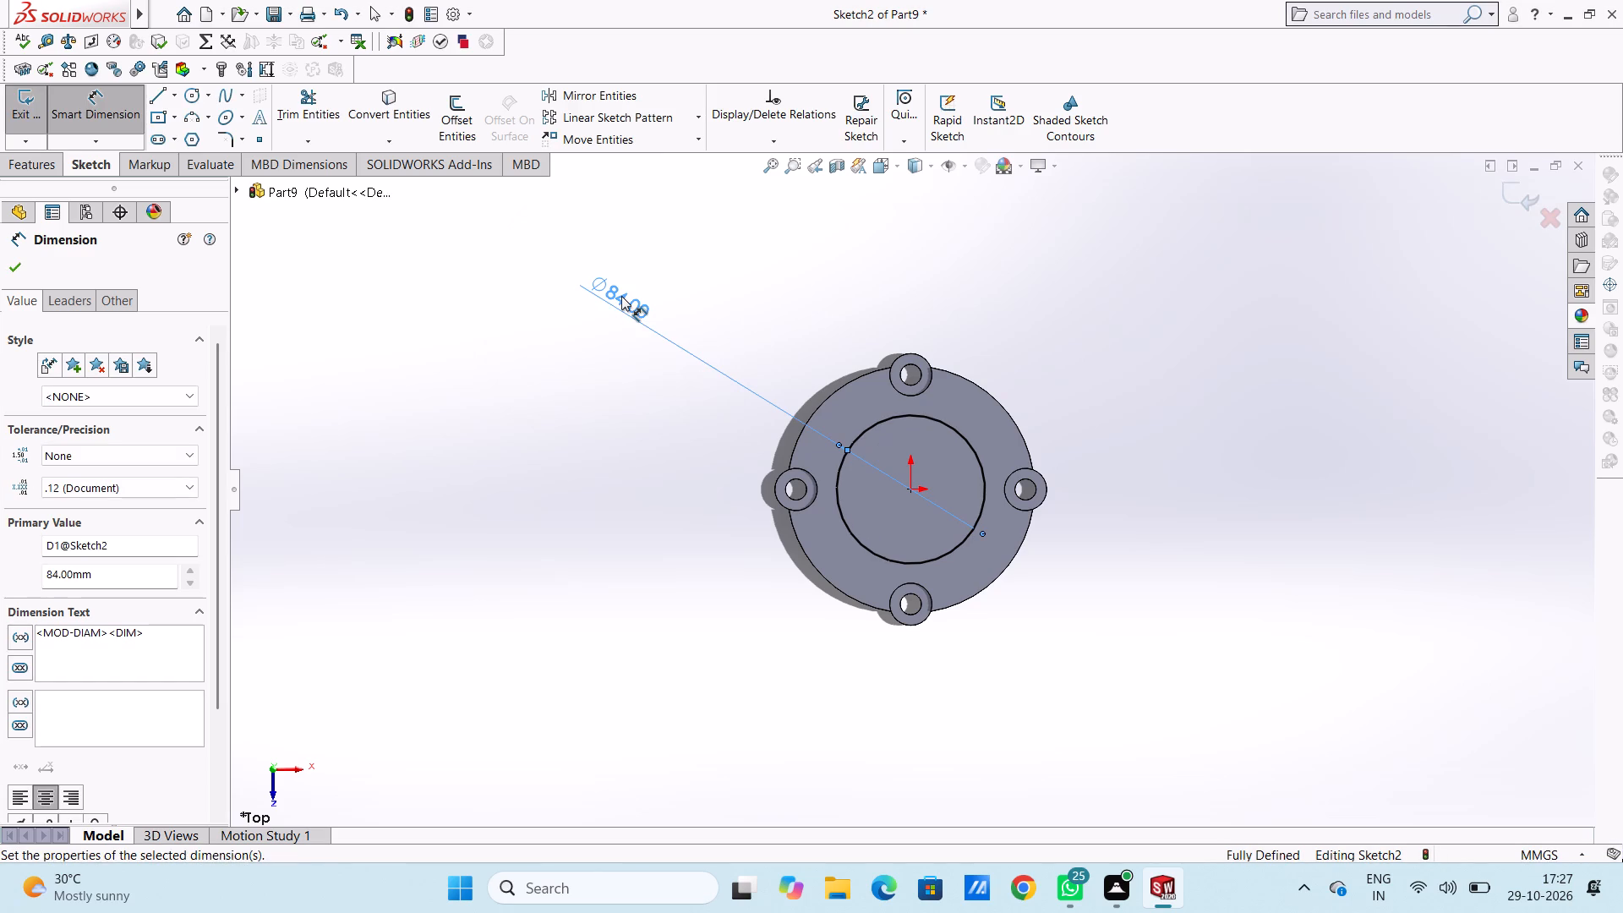
{"action": "left_click", "coordinate": [541, 447]}
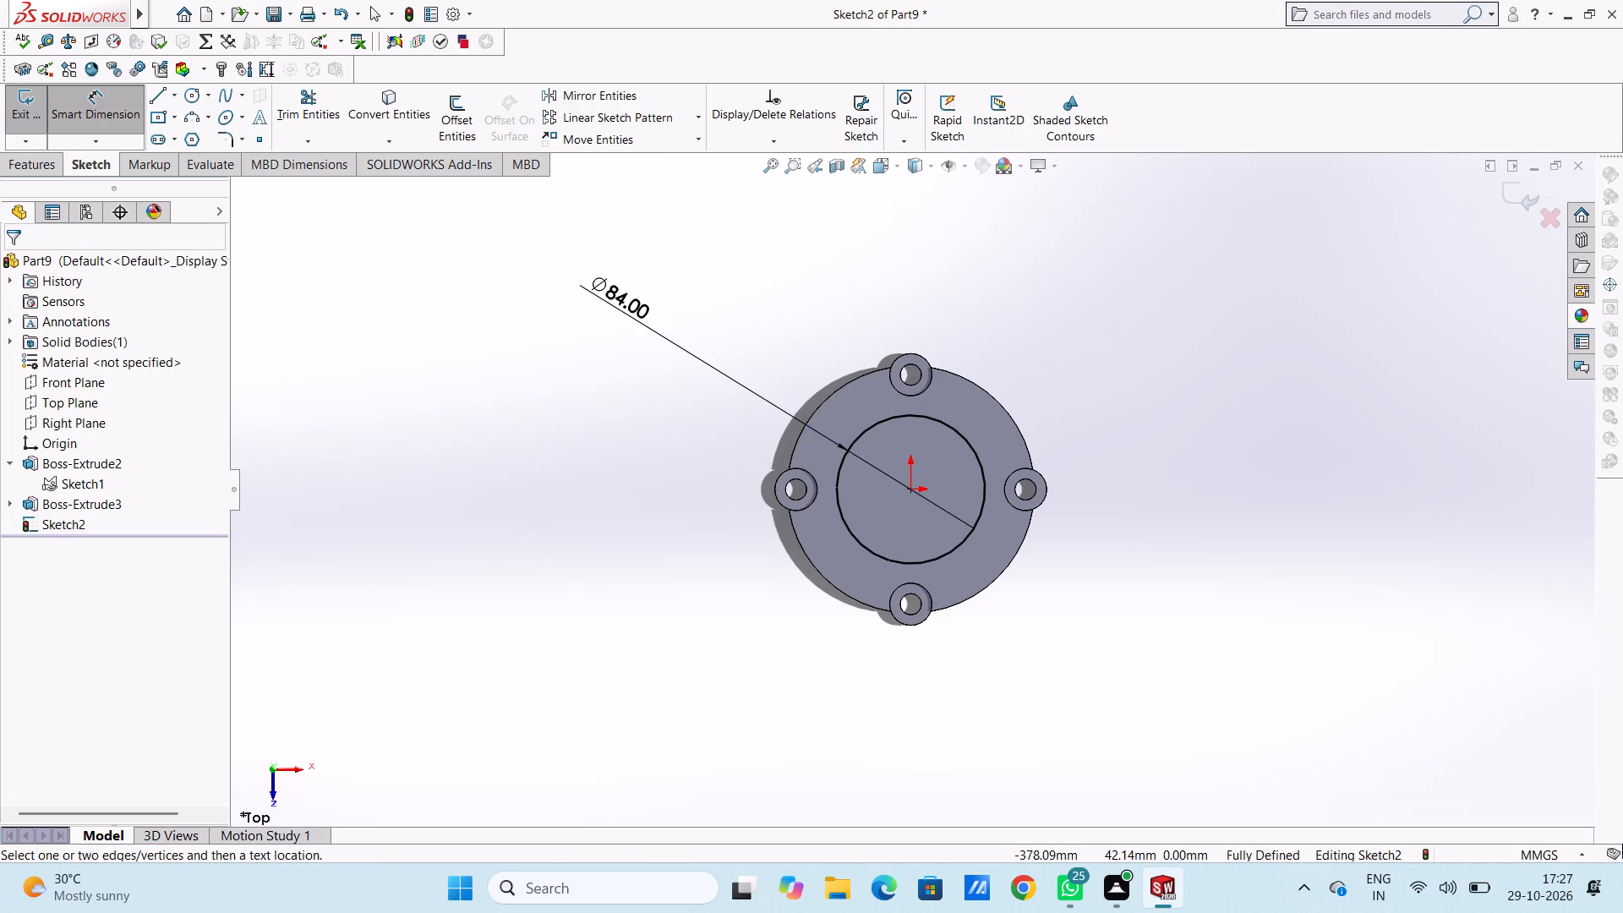
{"action": "left_click", "coordinate": [111, 121]}
Start a blind boss extrusion of the 84 mm circle upward from its sketch plane and open its depth for editing.
{"action": "left_click", "coordinate": [52, 160]}
{"action": "left_click", "coordinate": [46, 114]}
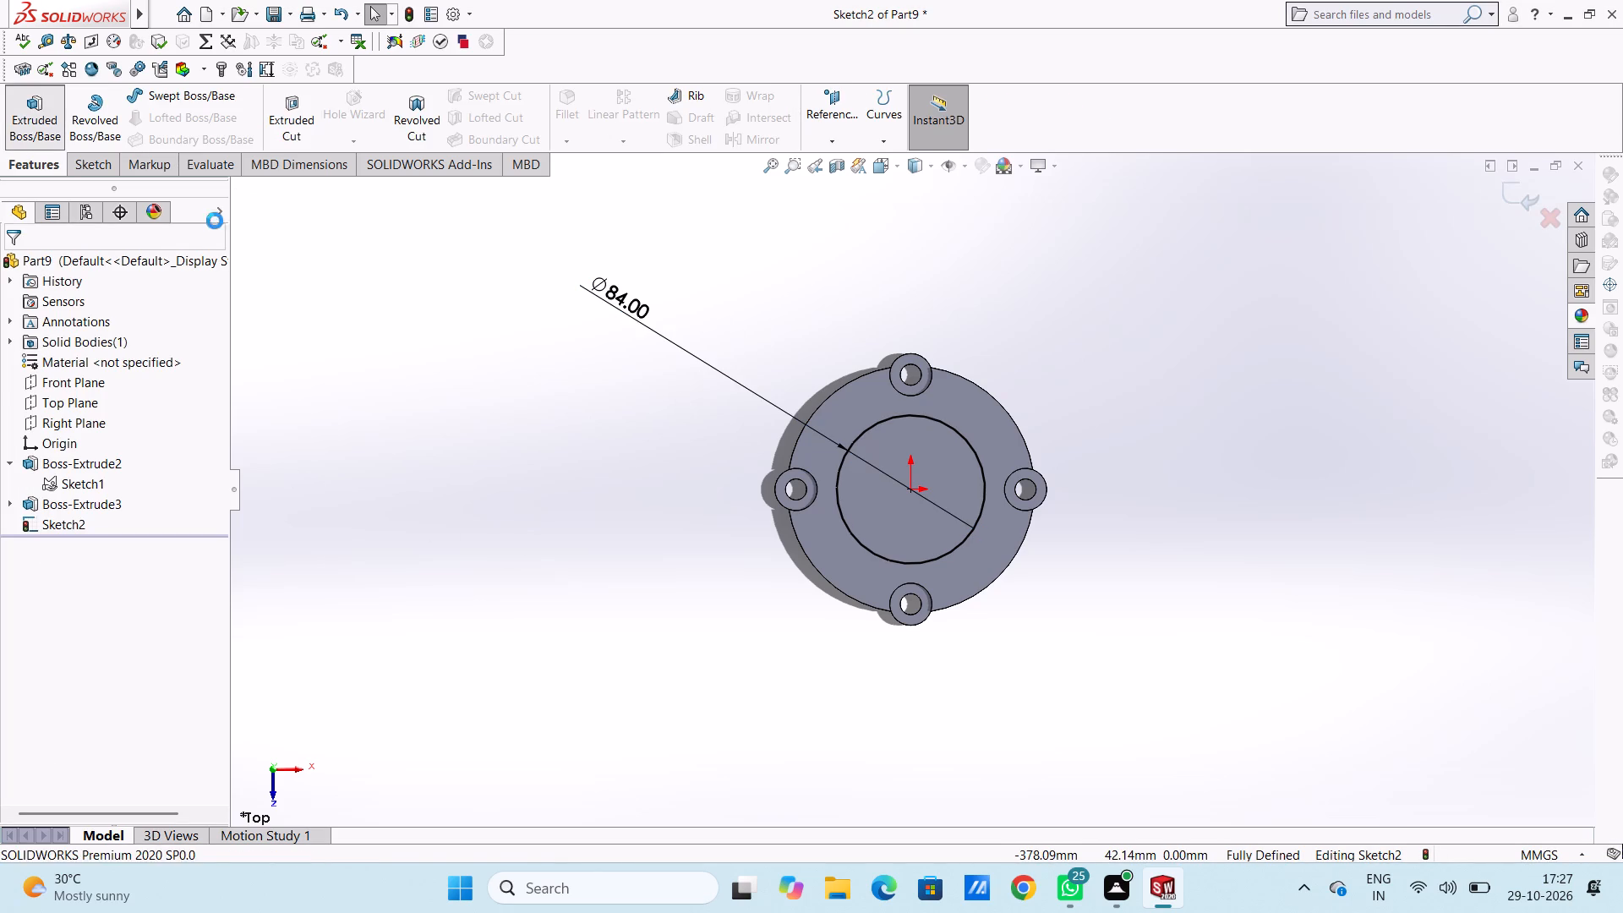
{"action": "middle_click_drag", "start_coordinate": [486, 541], "coordinate": [516, 341]}
{"action": "middle_click_drag", "start_coordinate": [583, 542], "coordinate": [548, 501]}
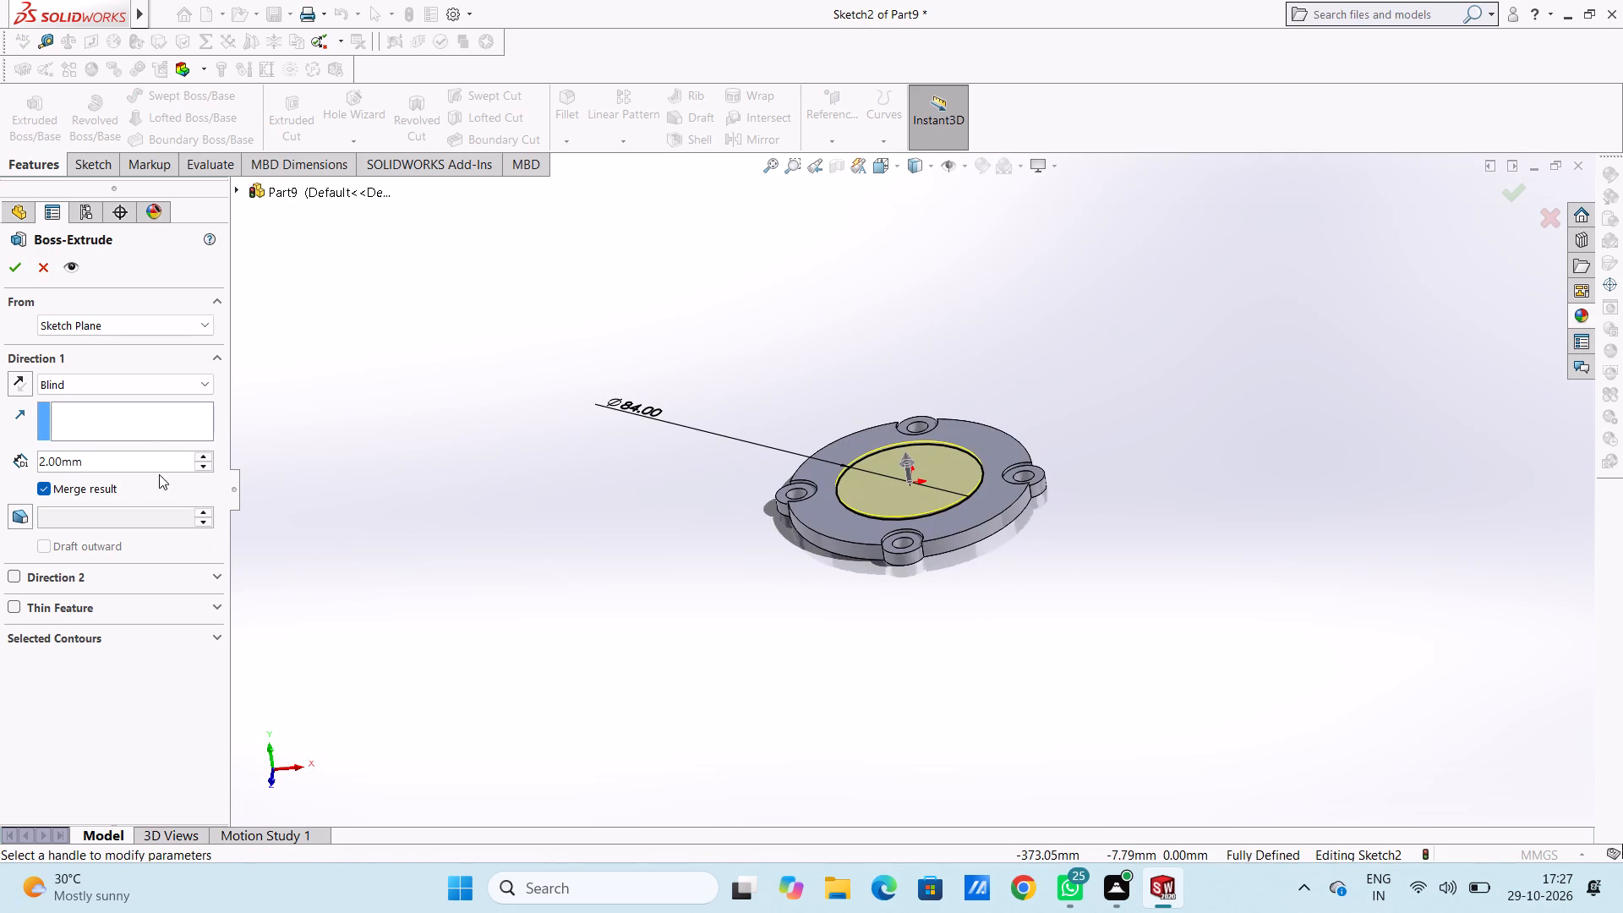
{"action": "double_click", "coordinate": [147, 456]}
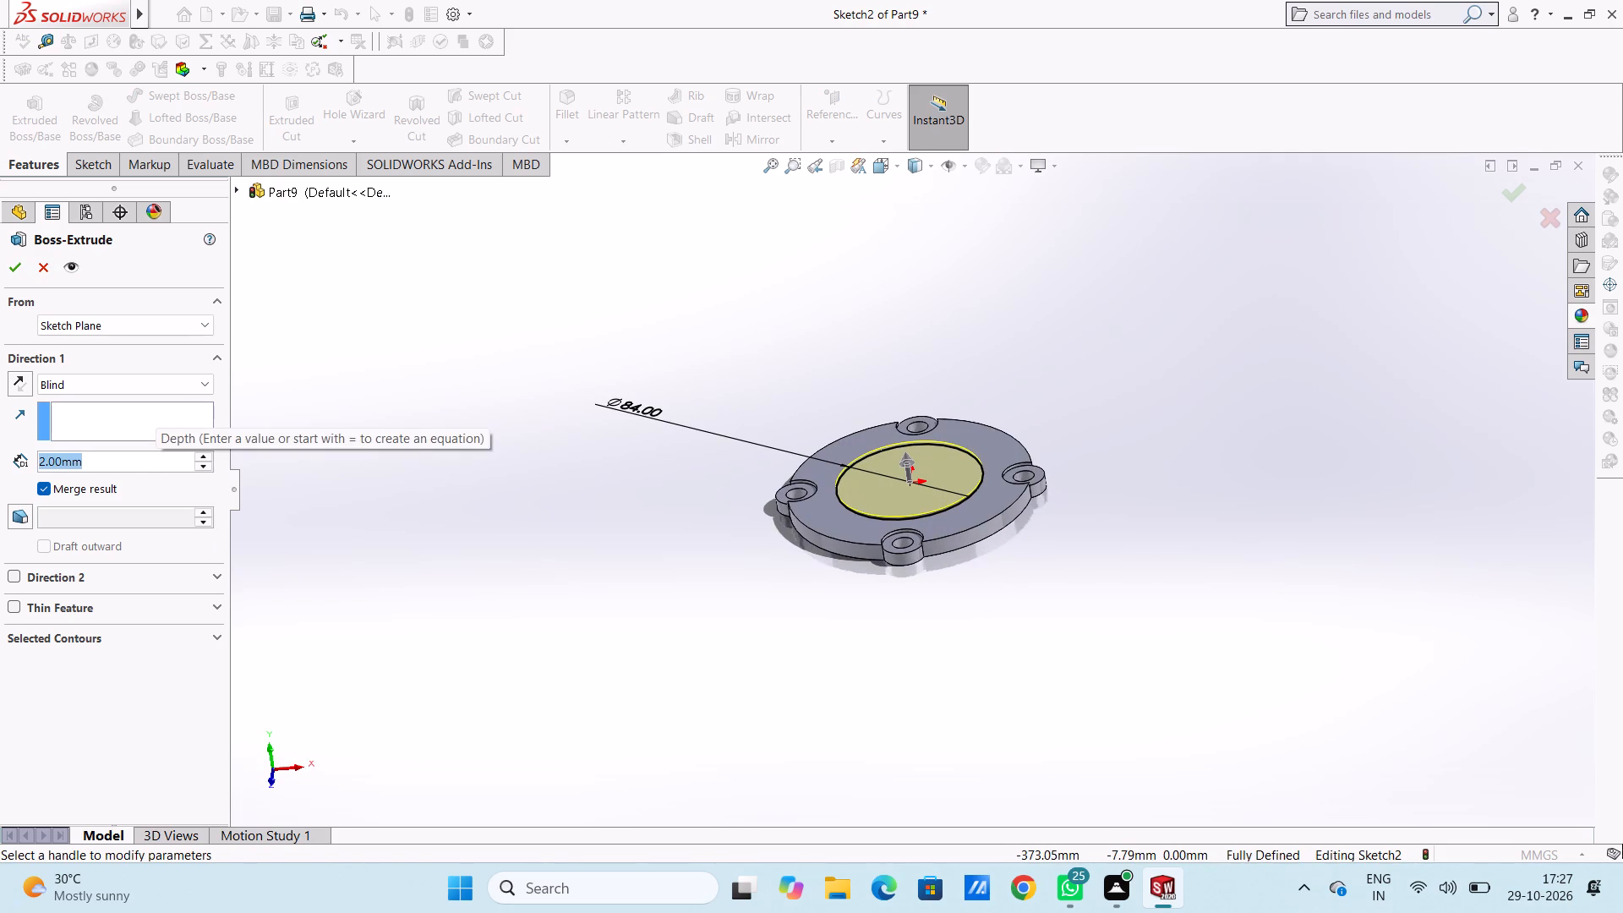
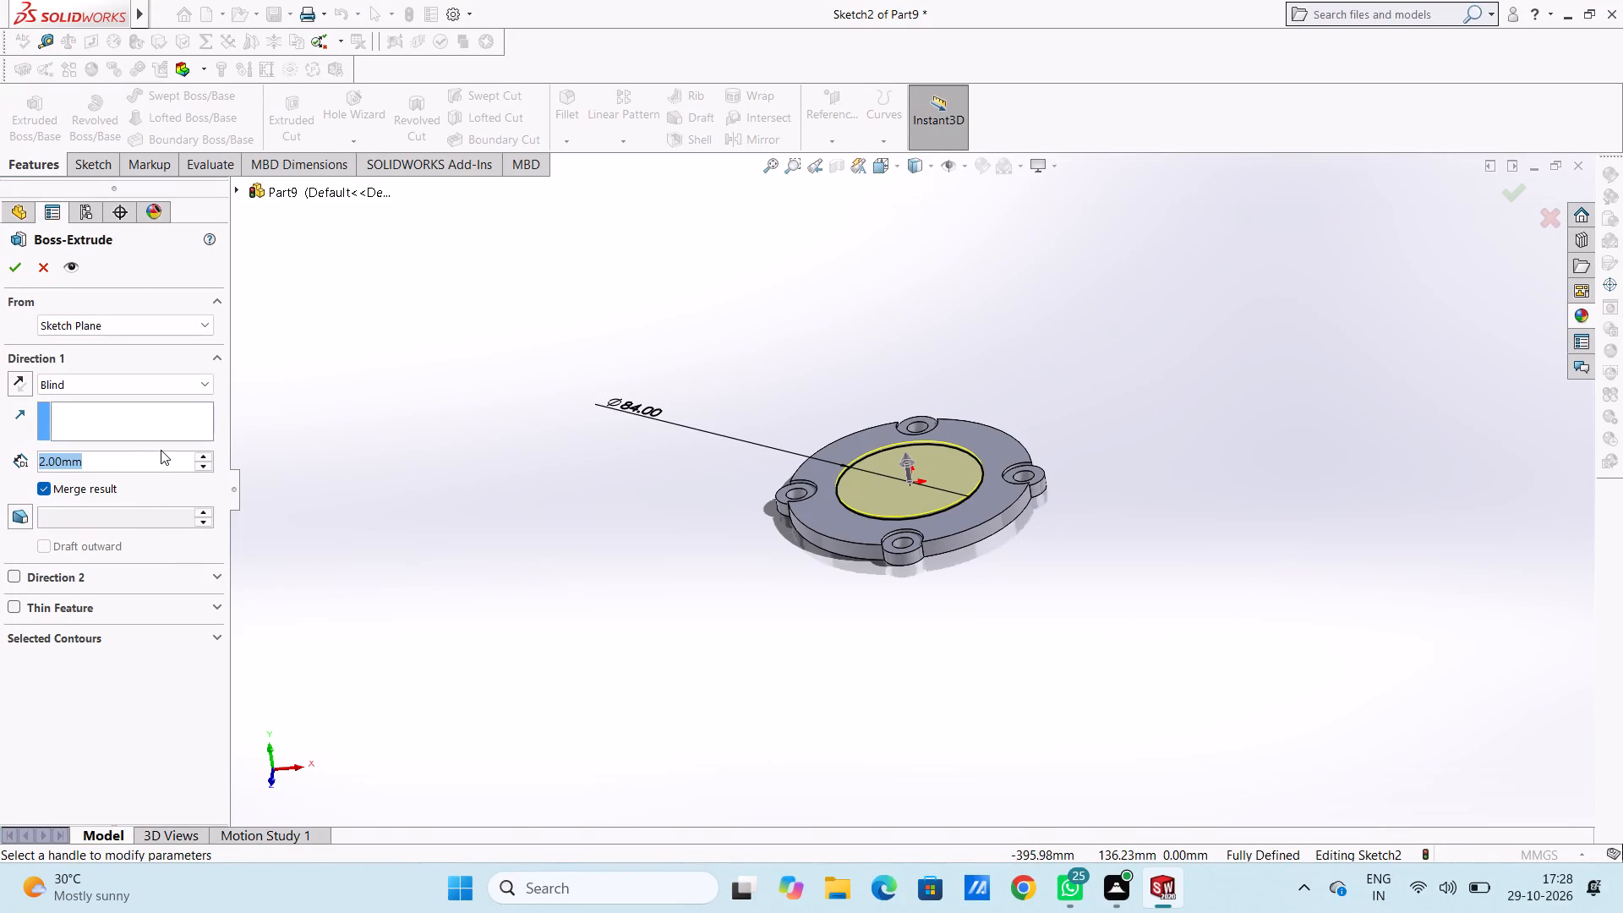
Set the 84 mm circle's blind extrusion depth to 41 mm and complete the boss.
{"action": "type", "text": "41"}
{"action": "key", "text": "Return"}
{"action": "left_click", "coordinate": [15, 263]}
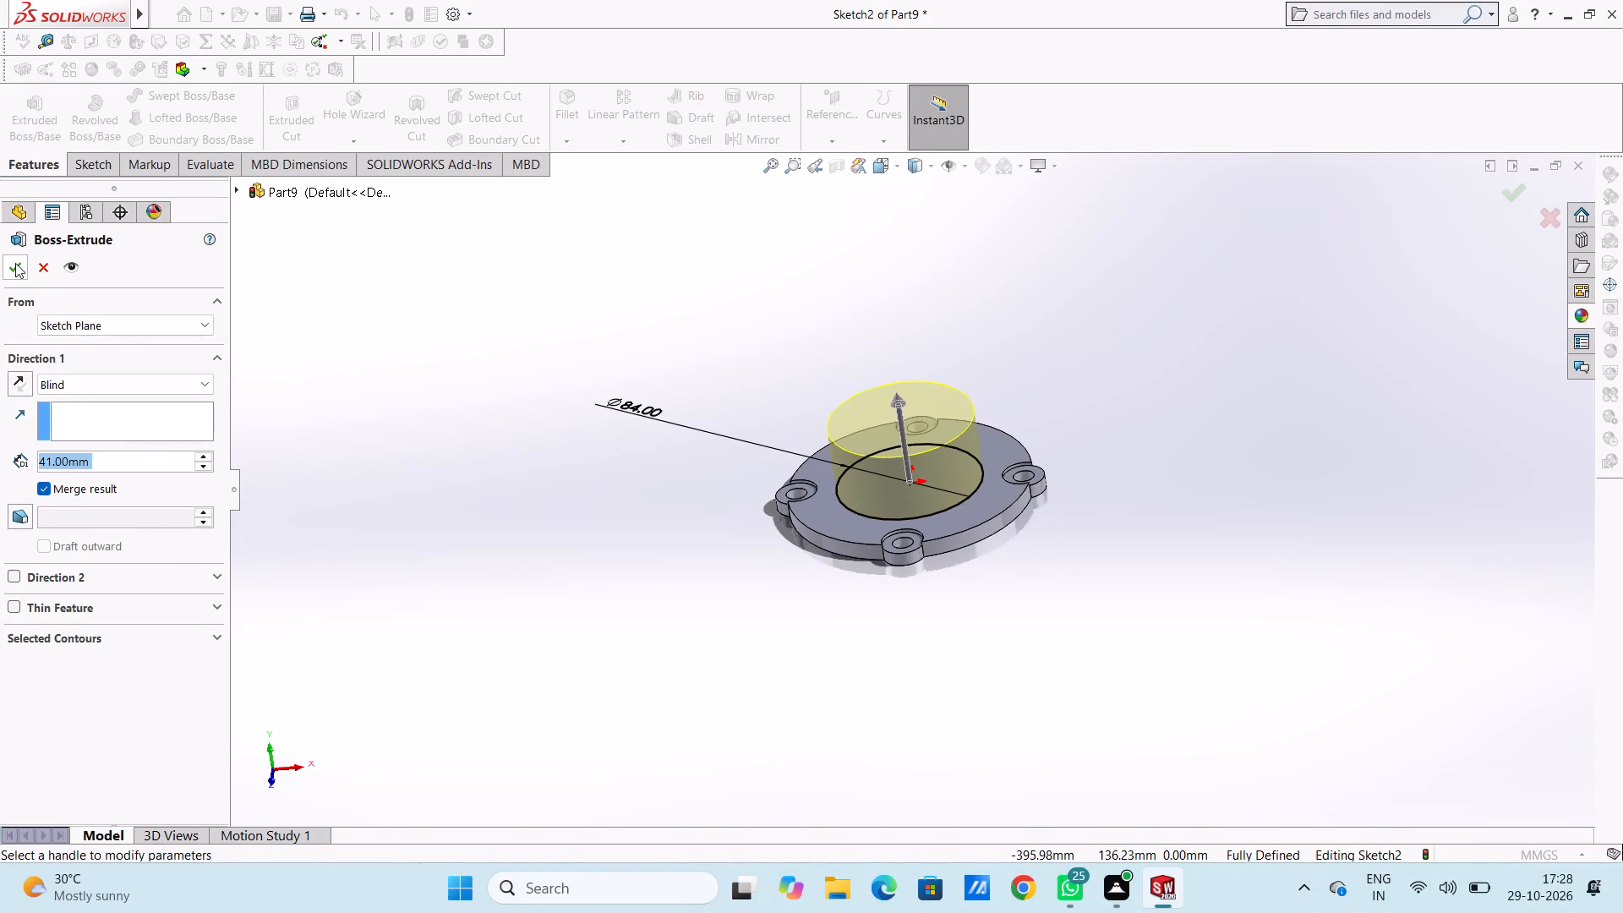
{"action": "left_click", "coordinate": [402, 445]}
Sketch a circle of about 23.3 mm radius centred on the origin, on the top face of the 84 mm boss.
{"action": "middle_click_drag", "start_coordinate": [529, 446], "coordinate": [673, 448]}
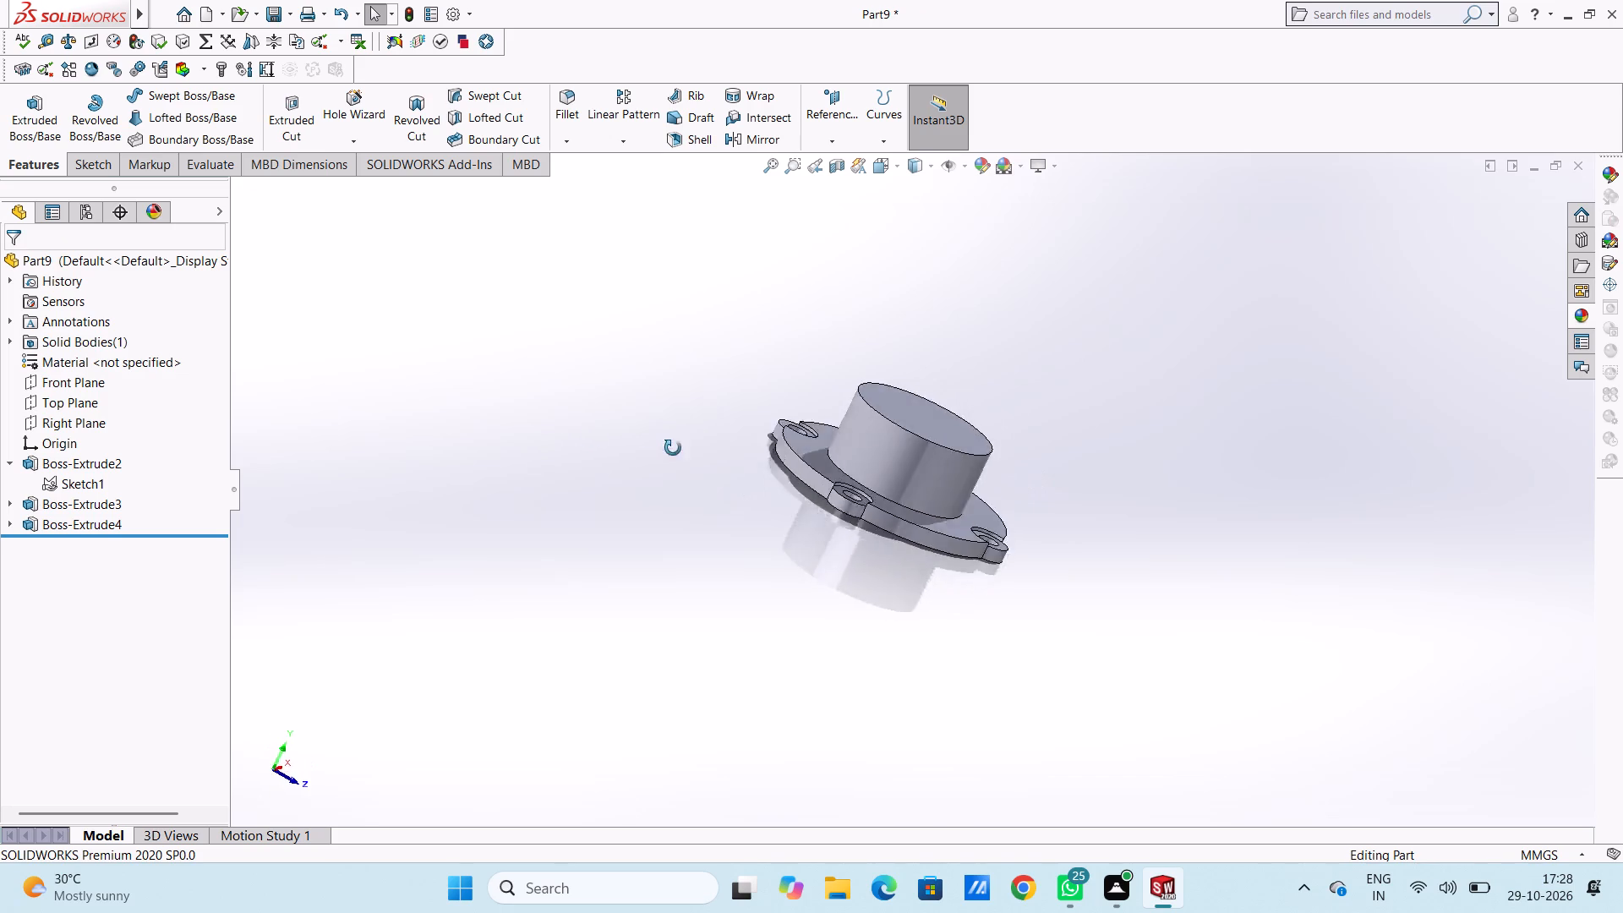
{"action": "middle_click_drag", "start_coordinate": [673, 448], "coordinate": [710, 506]}
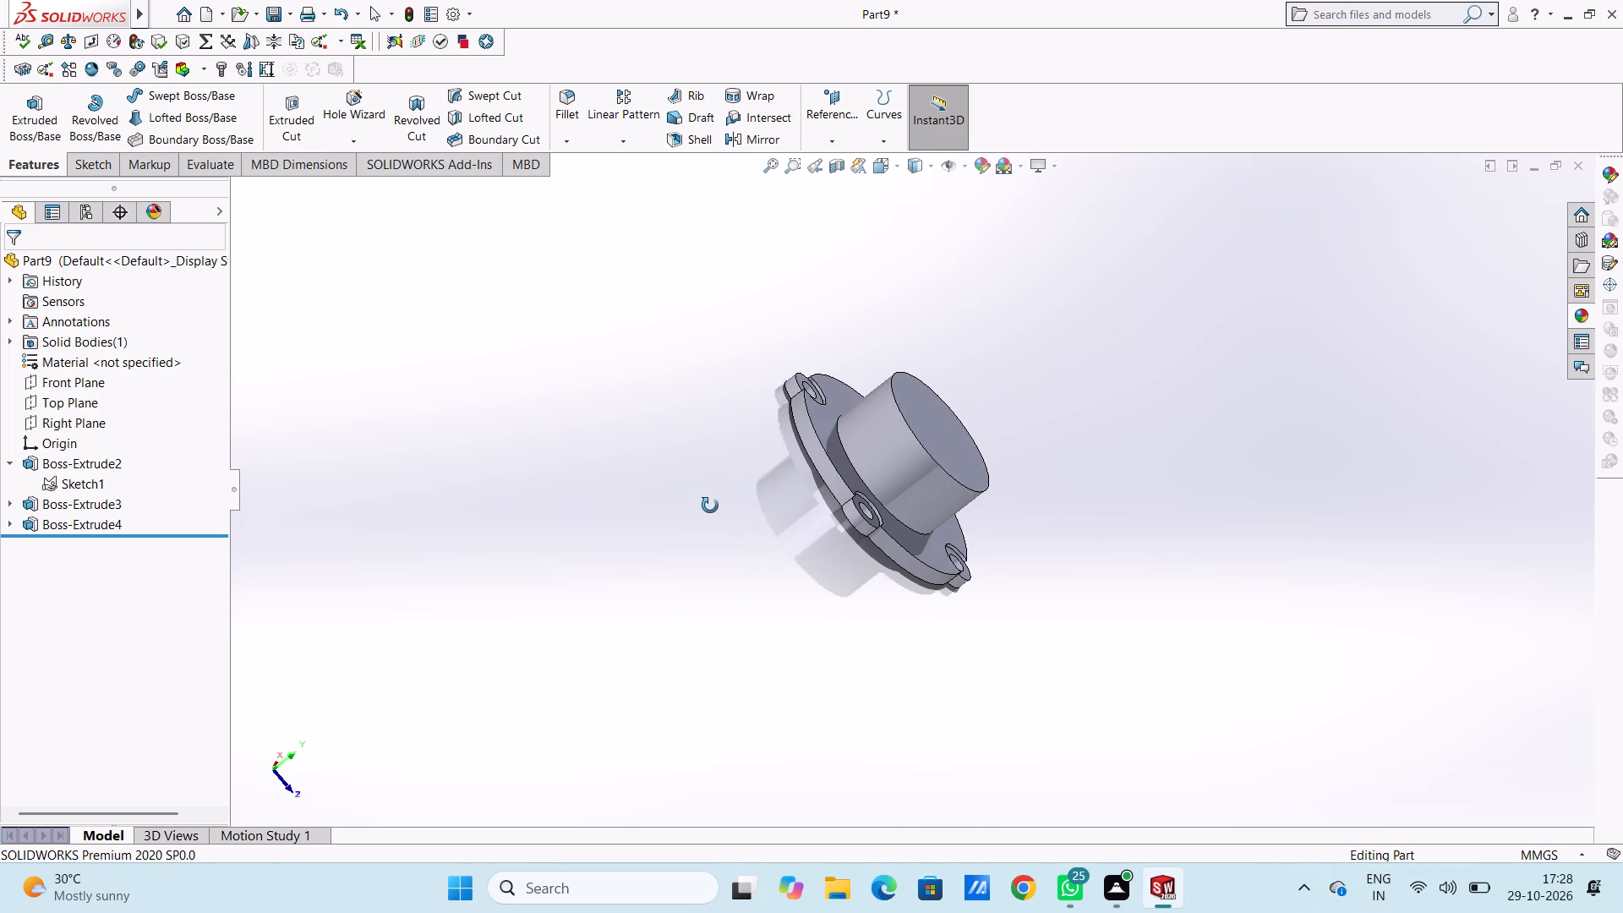
{"action": "middle_click_drag", "start_coordinate": [710, 506], "coordinate": [676, 519]}
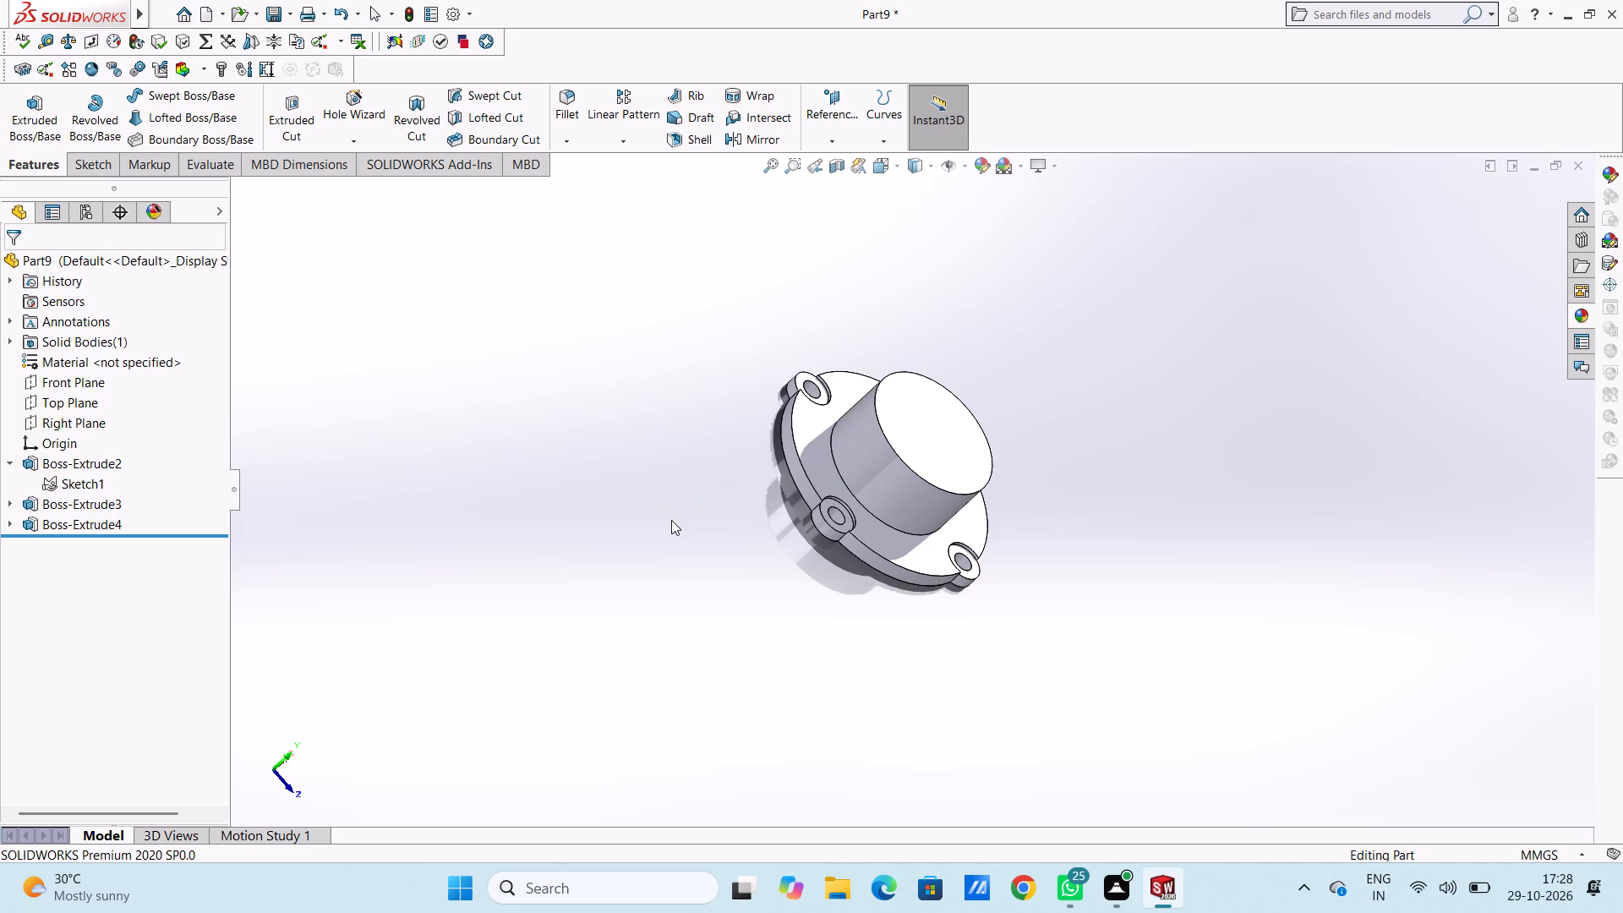
{"action": "key", "text": "ctrl+5"}
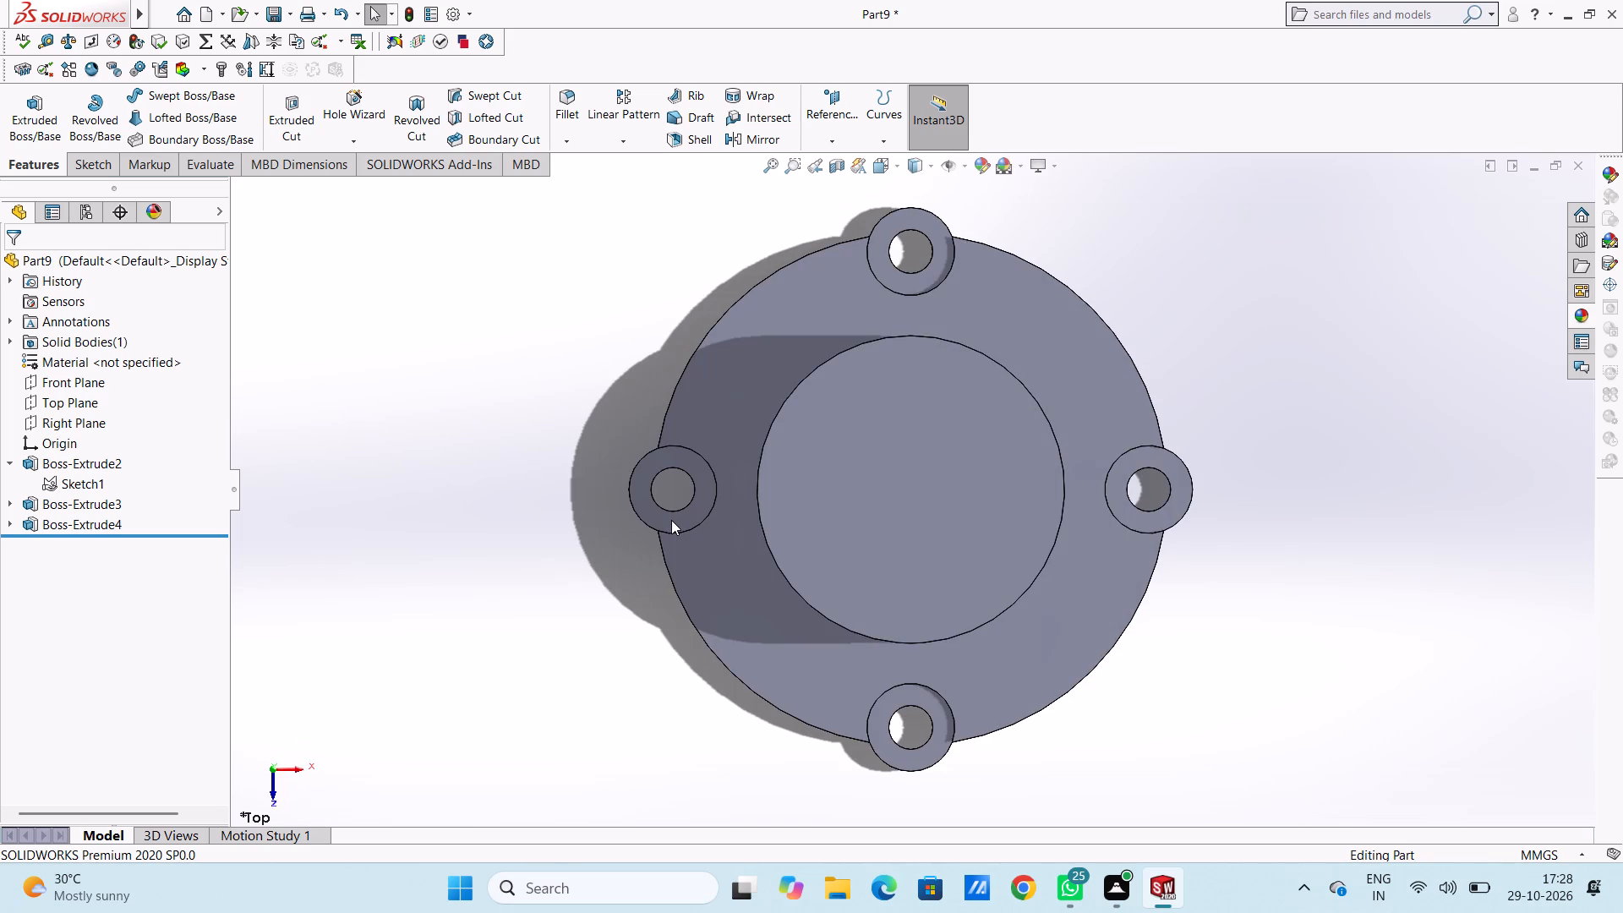
{"action": "left_click", "coordinate": [927, 474]}
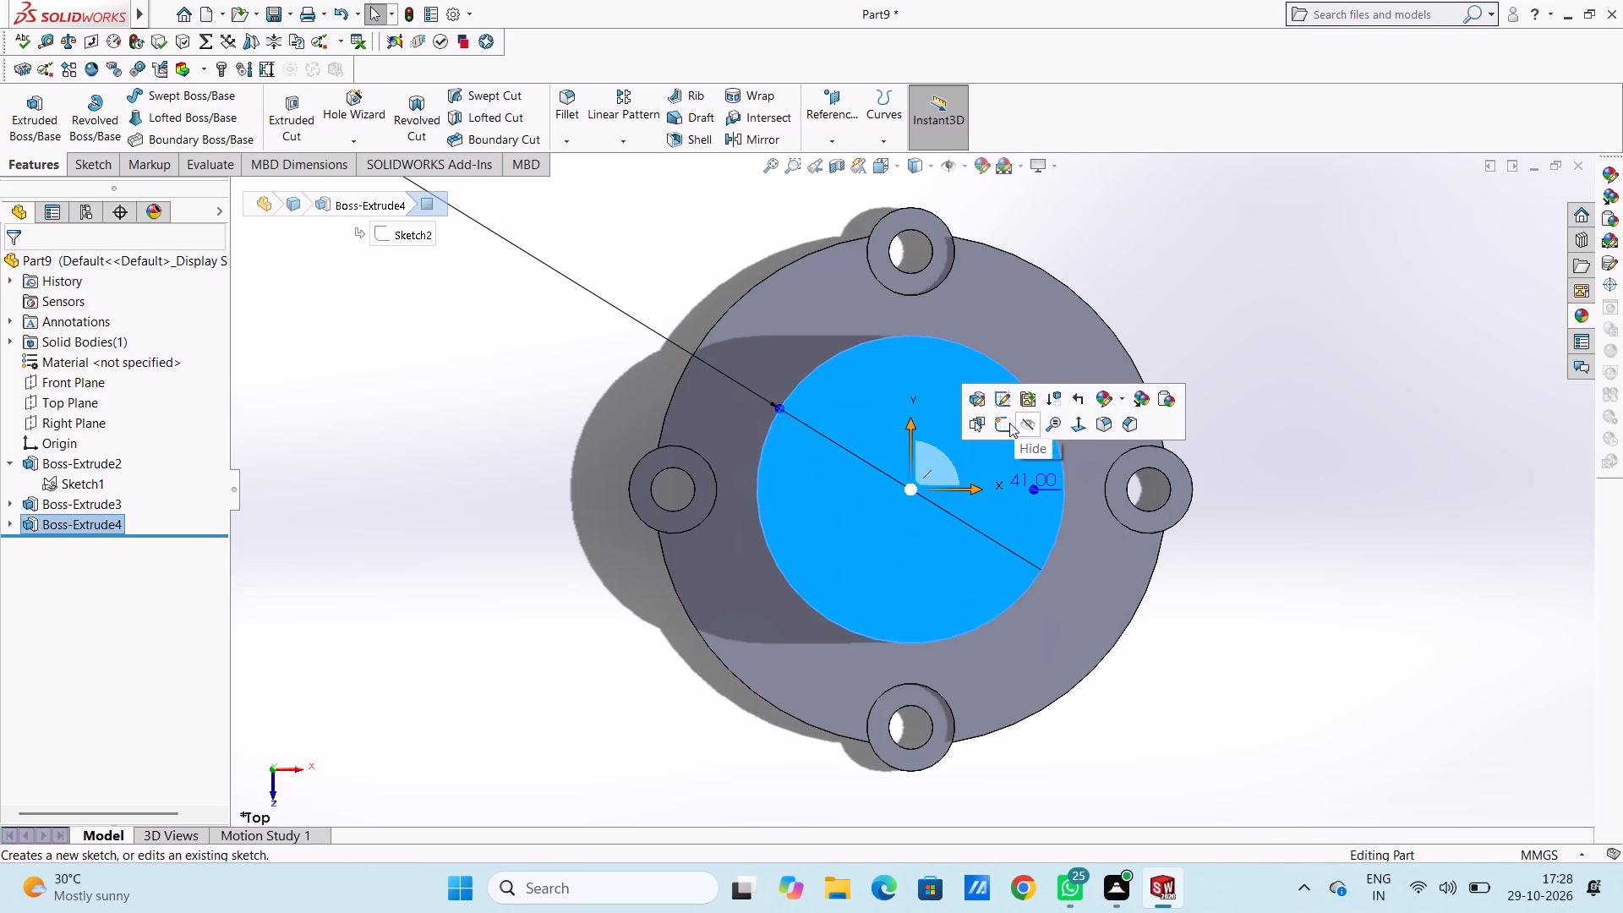
{"action": "left_click", "coordinate": [1003, 422]}
{"action": "left_click", "coordinate": [574, 413]}
{"action": "scroll", "coordinate": [869, 476], "scroll_direction": "up", "scroll_amount": 4}
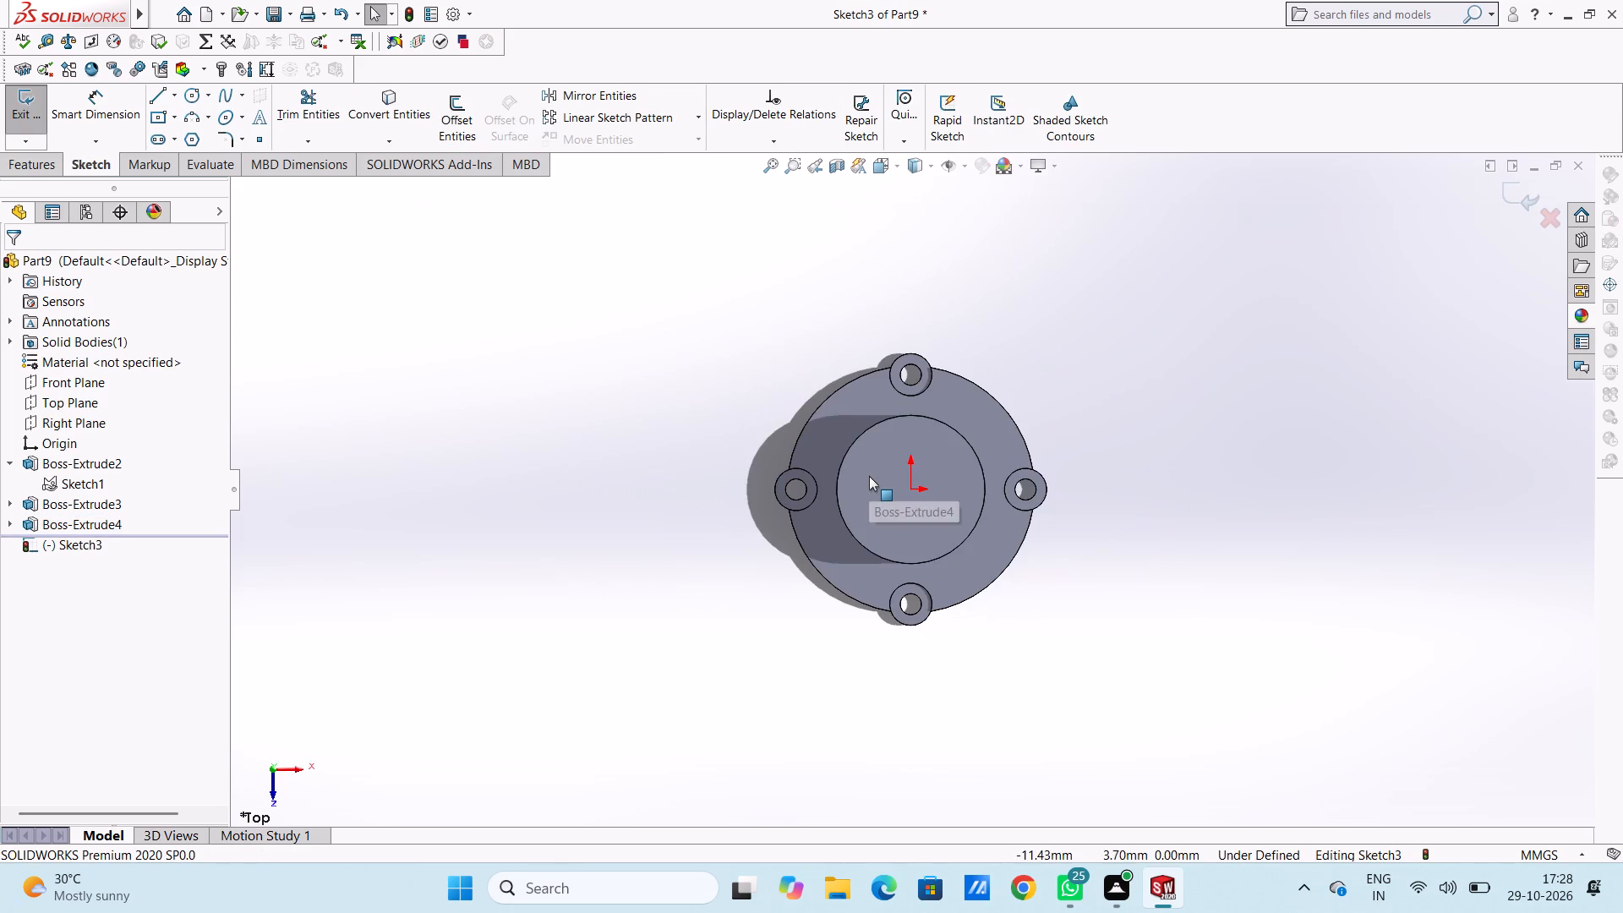
{"action": "scroll", "coordinate": [908, 512], "scroll_direction": "down", "scroll_amount": 2}
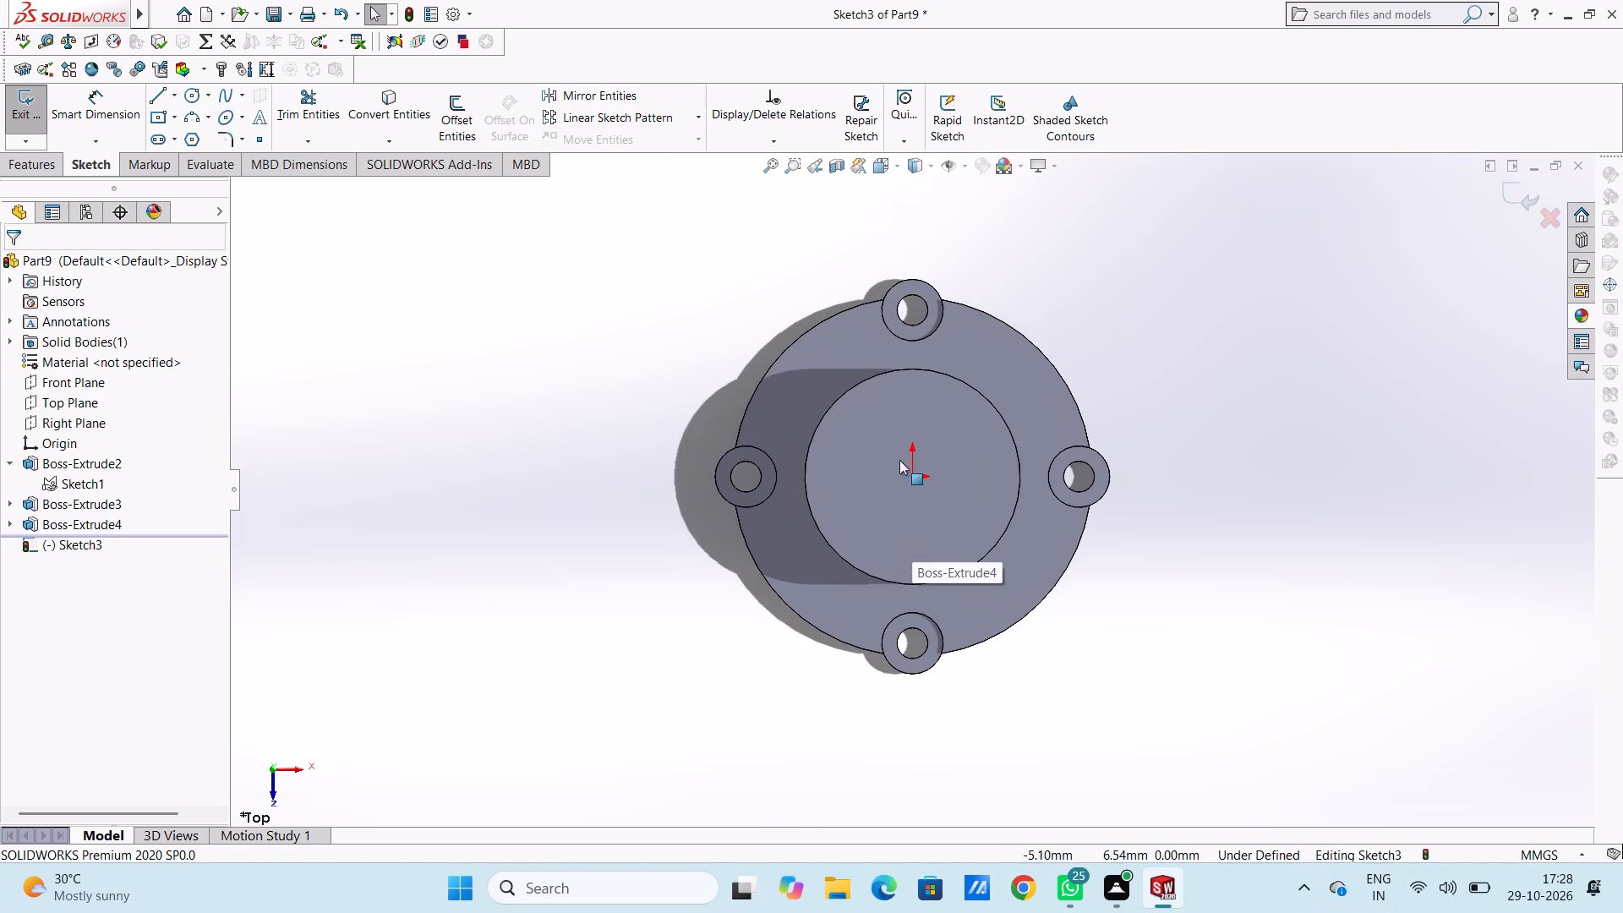
{"action": "left_click", "coordinate": [189, 96]}
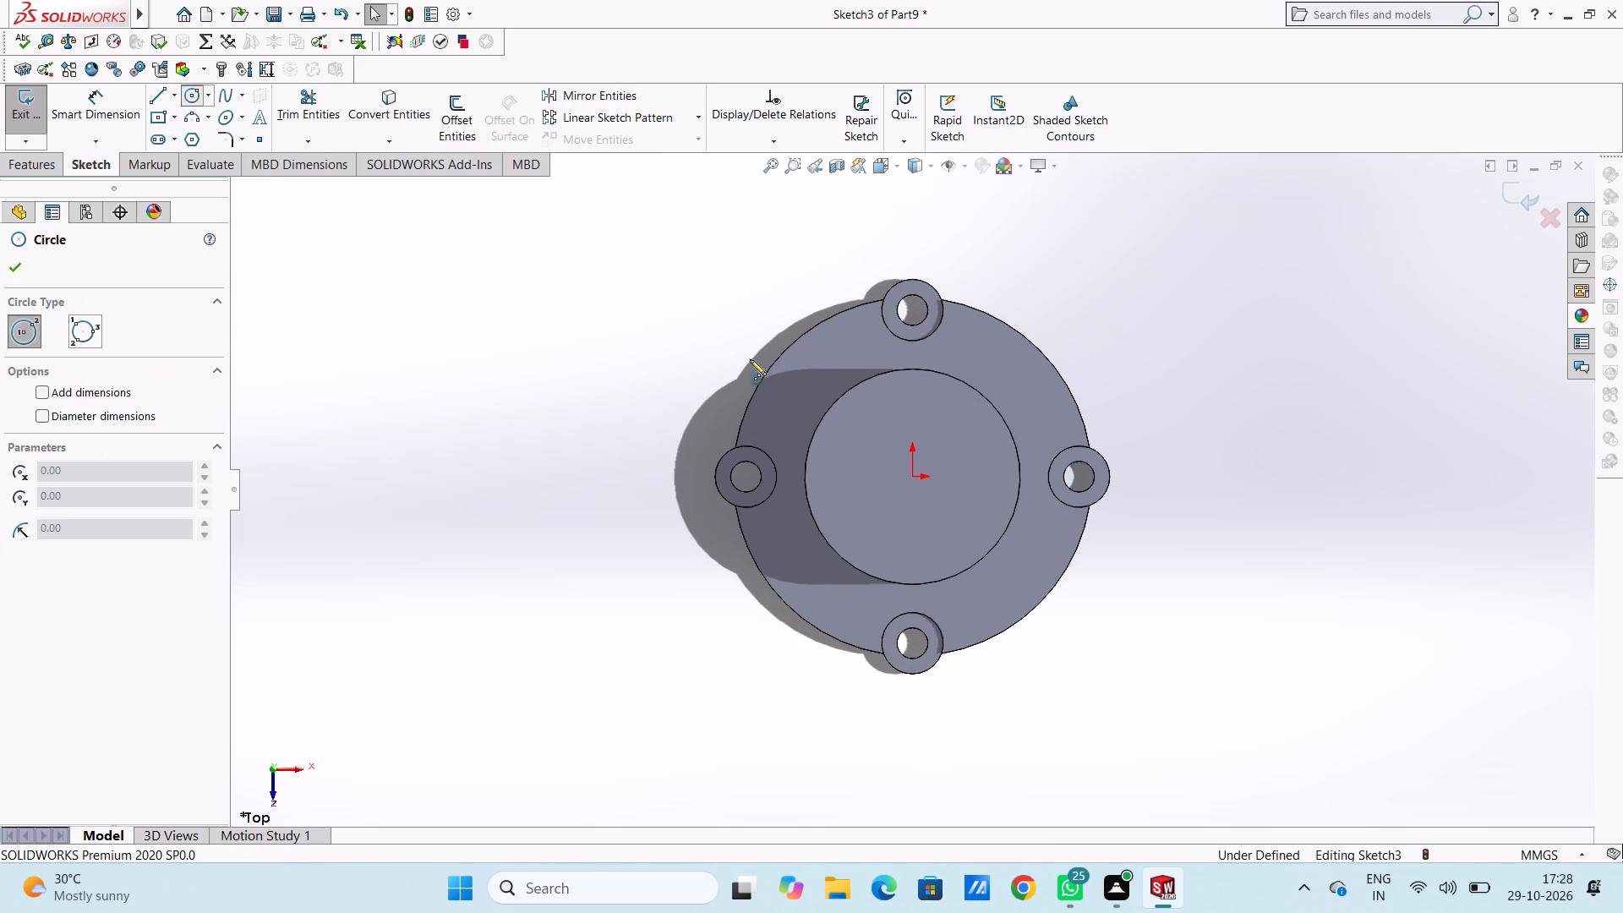
{"action": "left_click", "coordinate": [913, 474]}
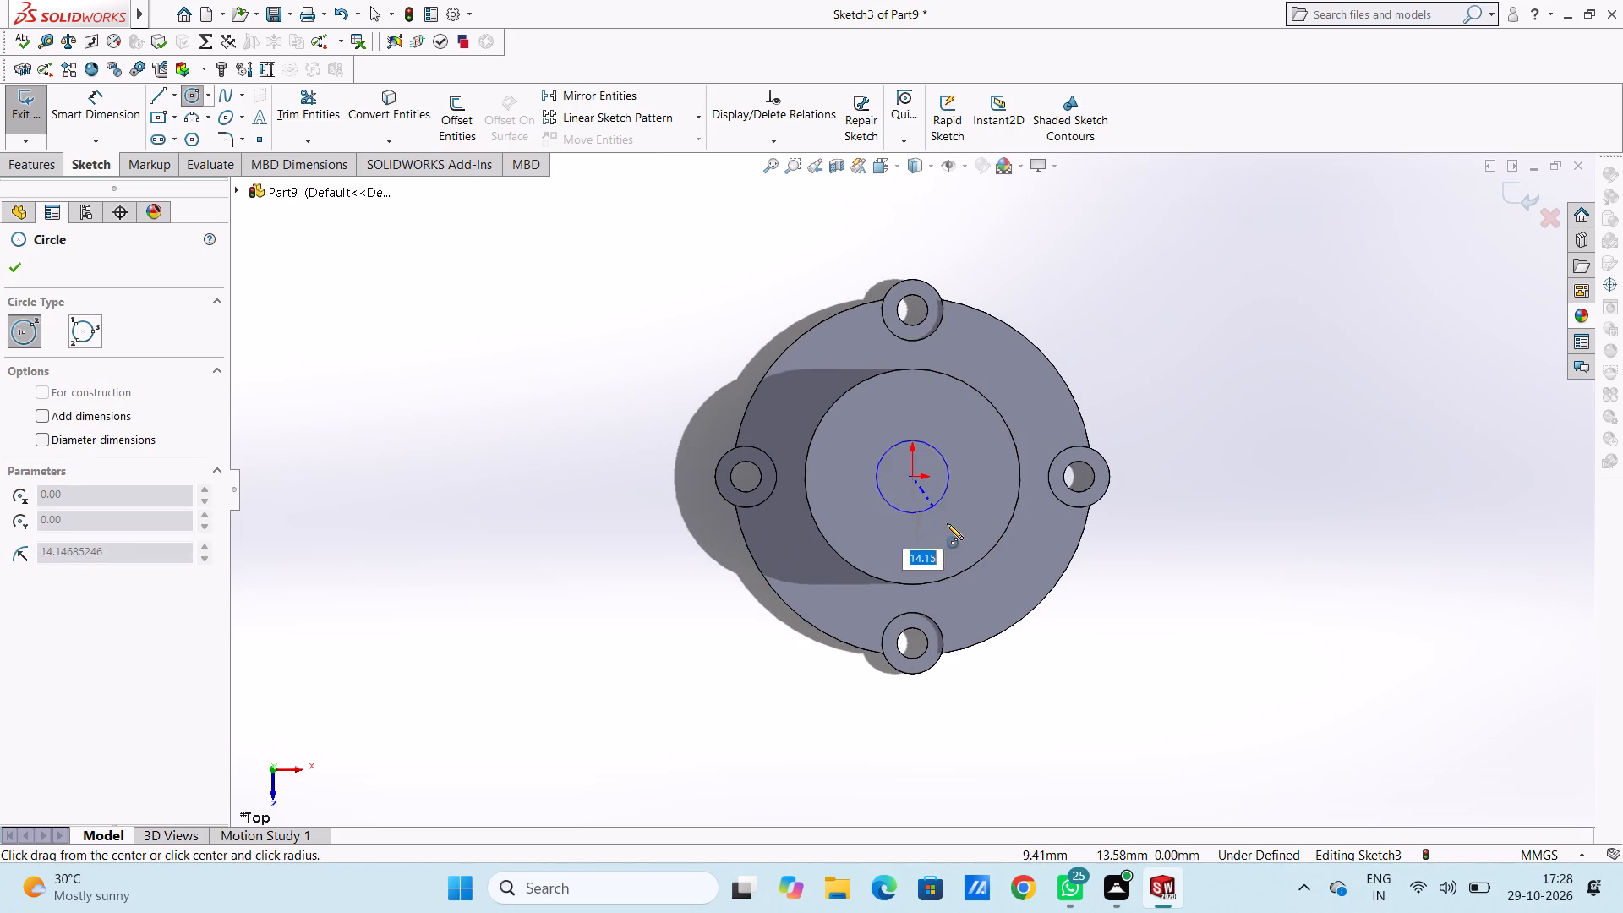
{"action": "left_click", "coordinate": [948, 525]}
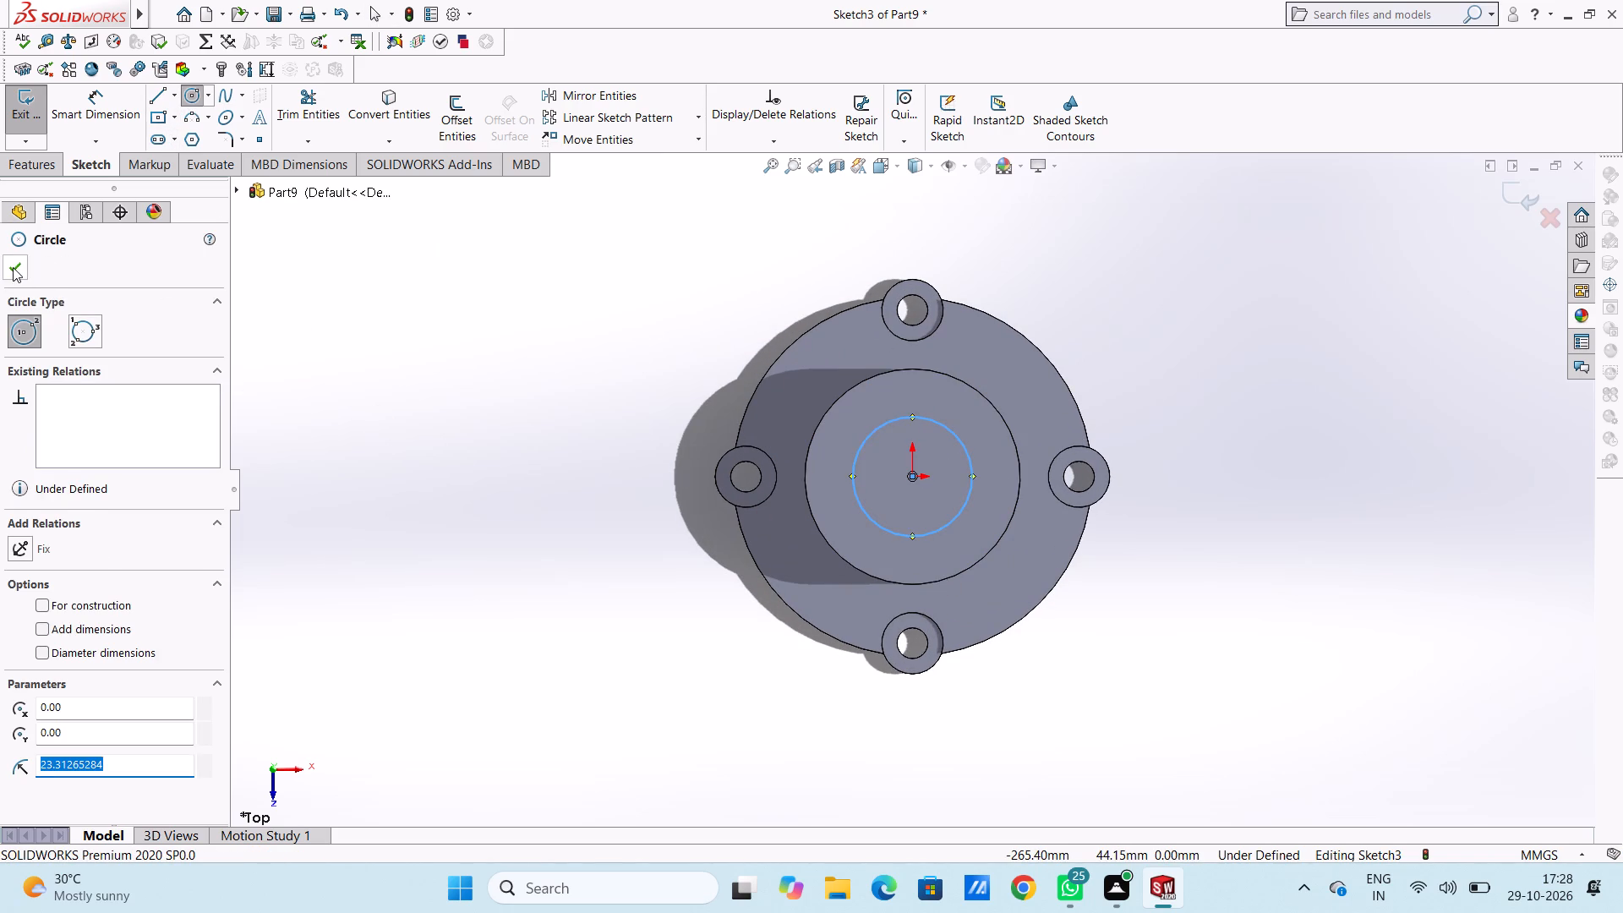
{"action": "left_click", "coordinate": [13, 266]}
{"action": "left_click", "coordinate": [453, 359]}
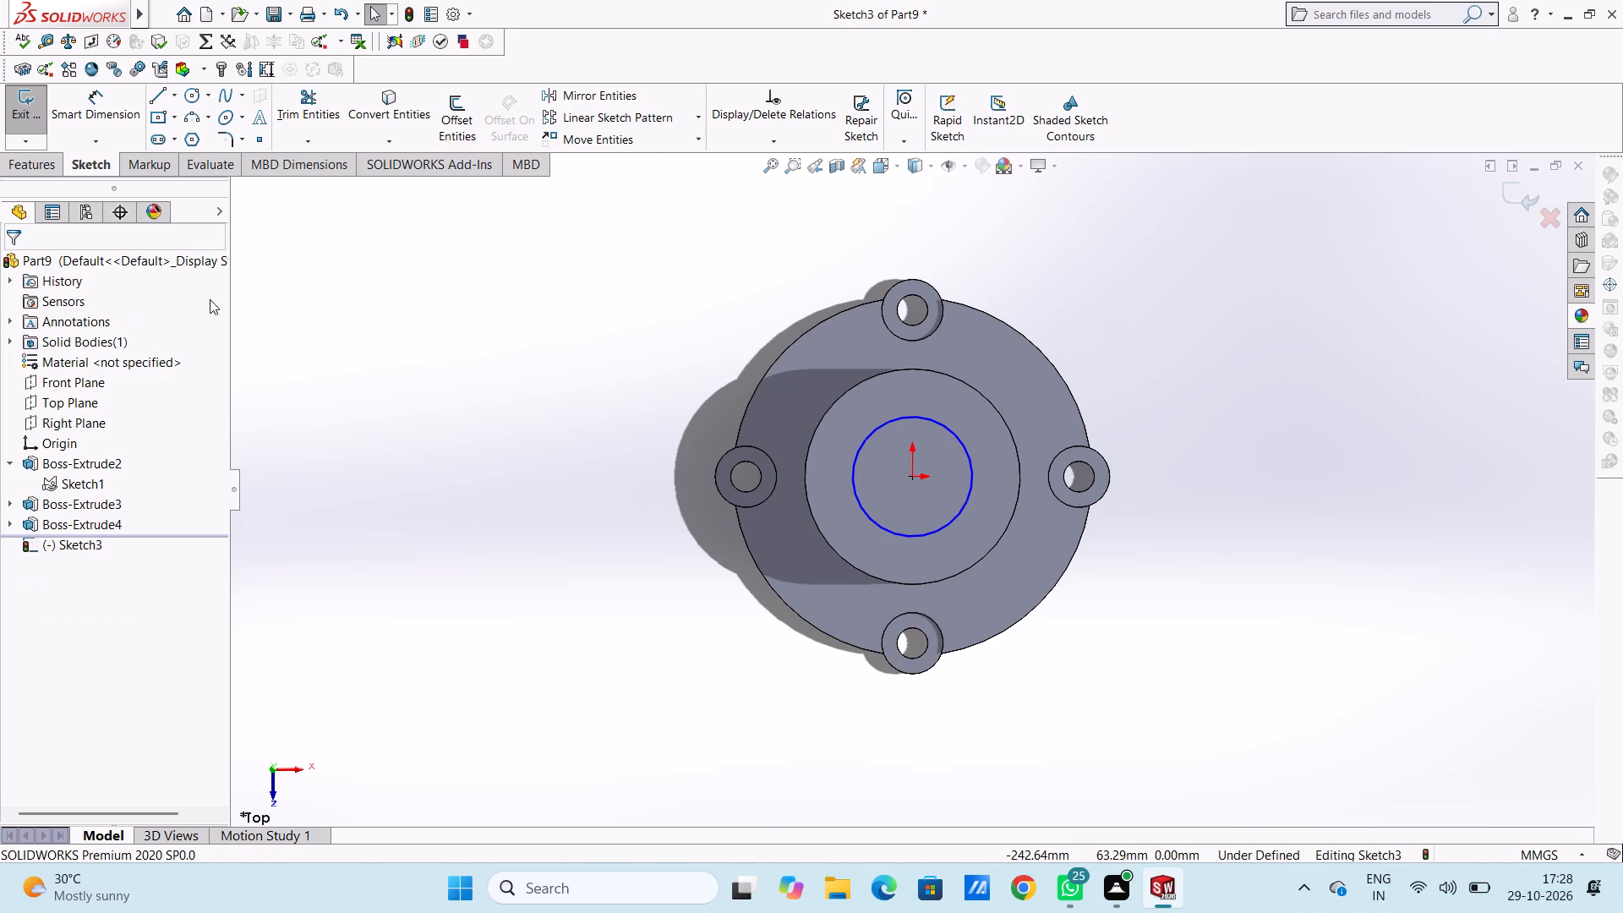
Dimension the new circle's diameter as 62 mm.
{"action": "left_click", "coordinate": [104, 109]}
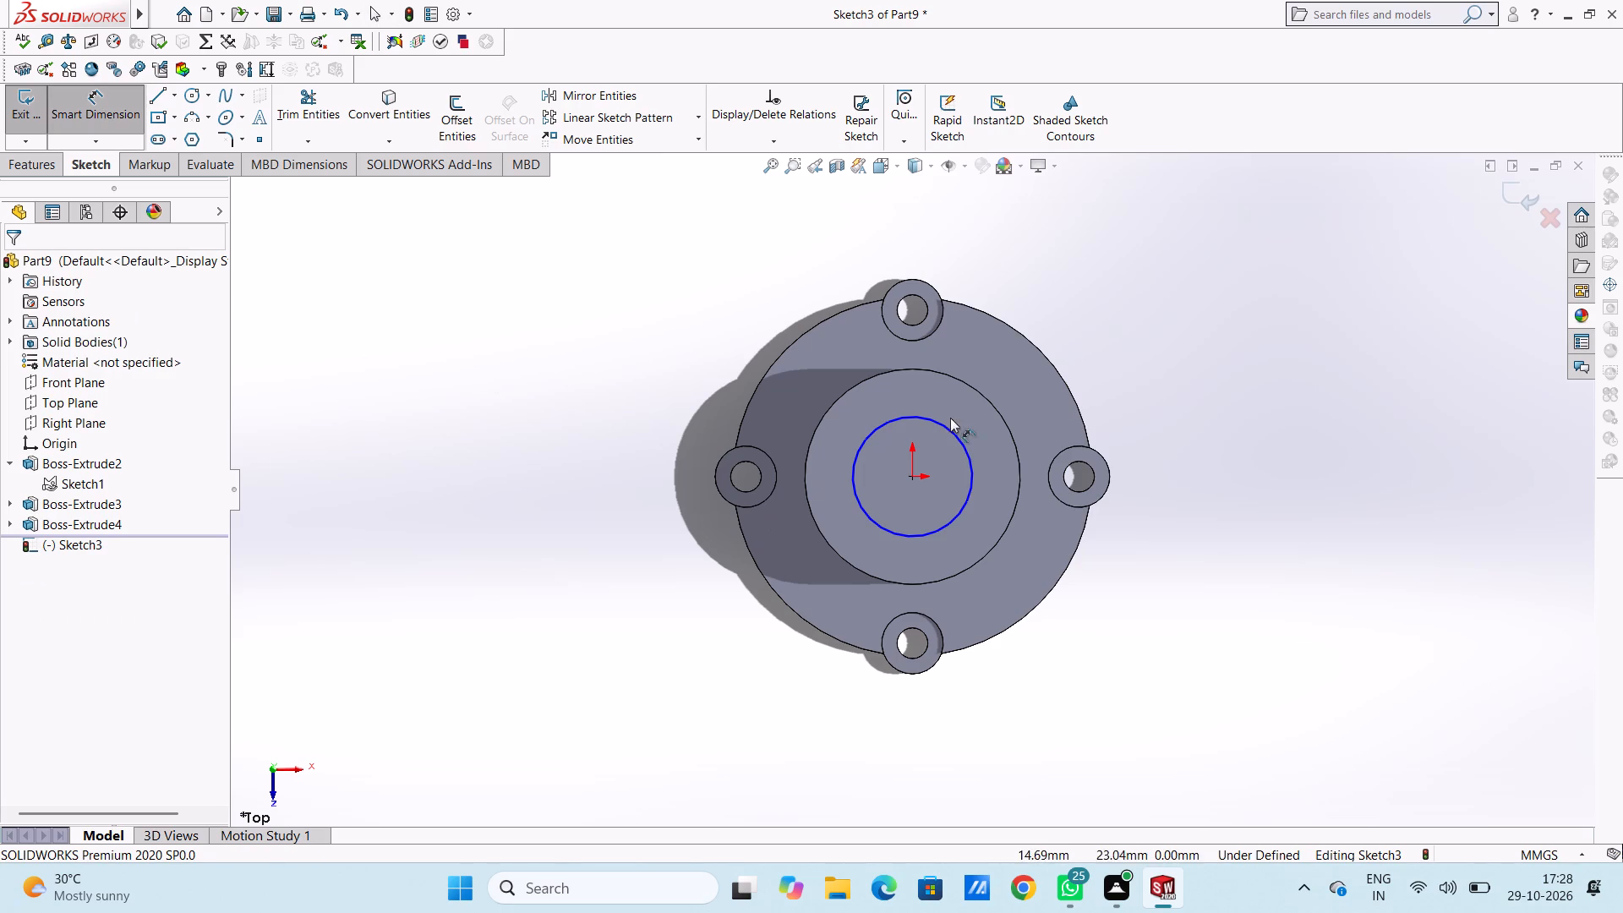
{"action": "left_click", "coordinate": [883, 427]}
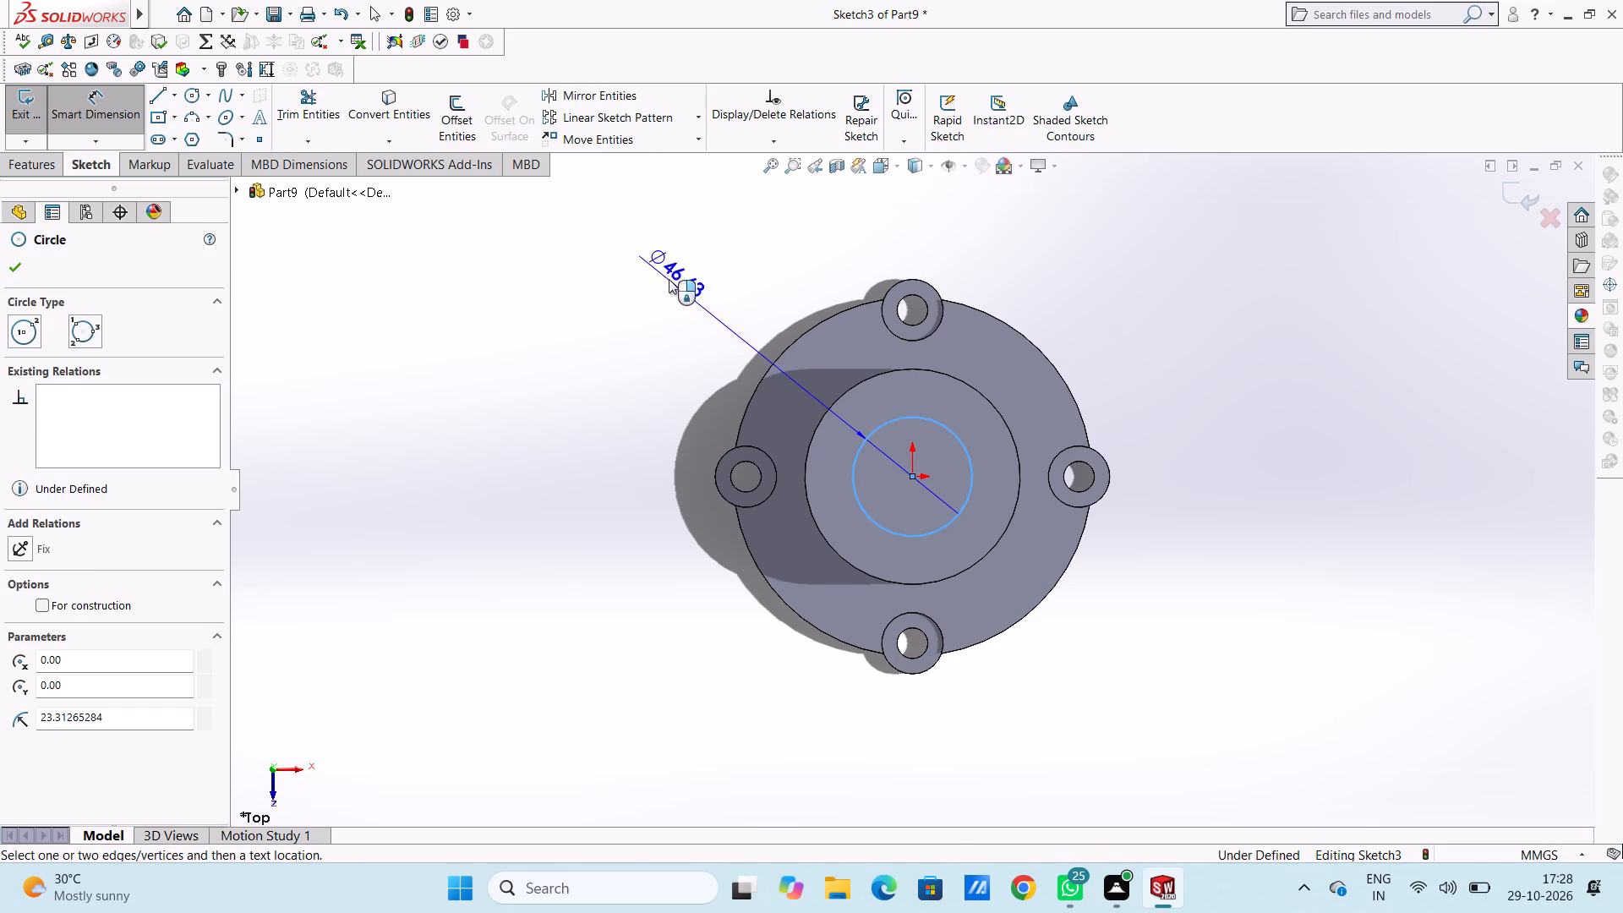
{"action": "left_click", "coordinate": [637, 269]}
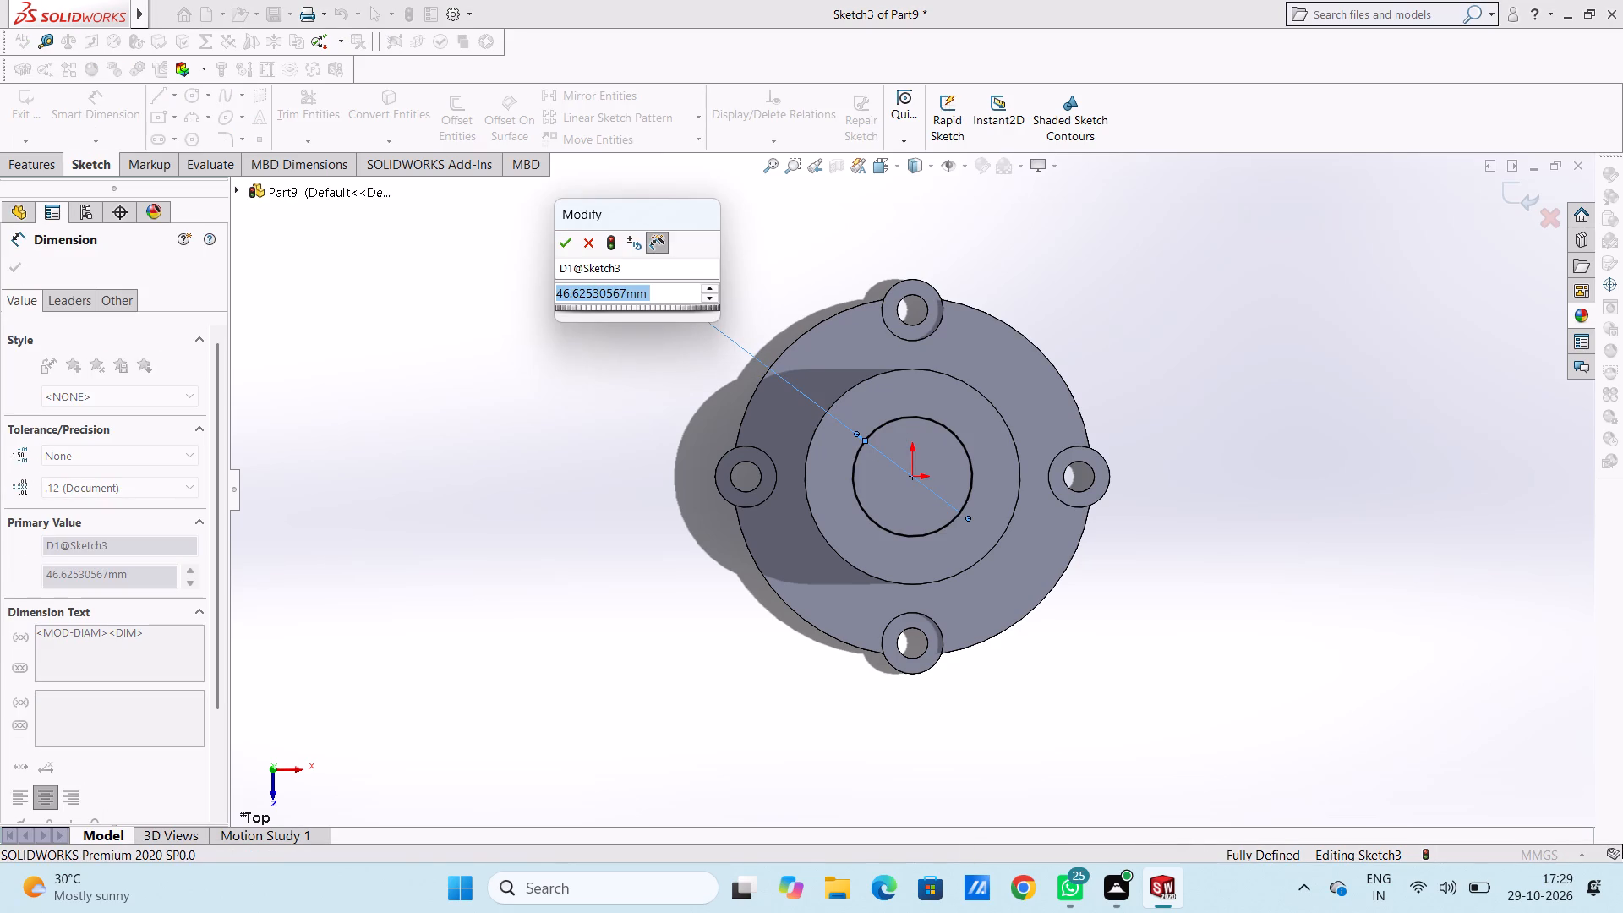
{"action": "type", "text": "62"}
{"action": "key", "text": "Return"}
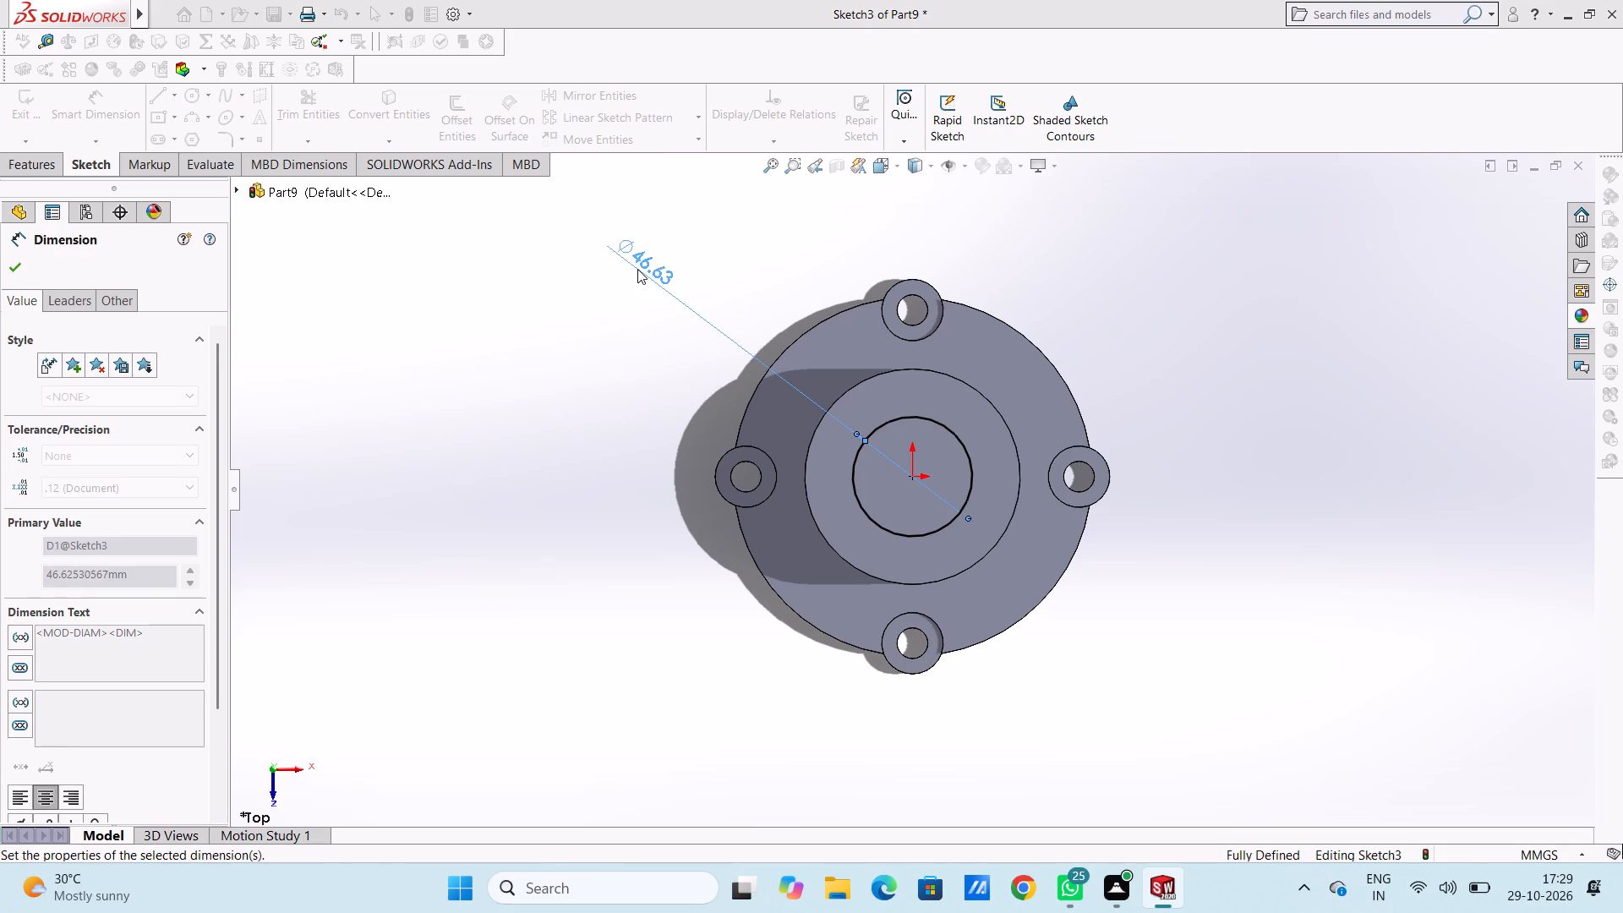
{"action": "left_click", "coordinate": [575, 408]}
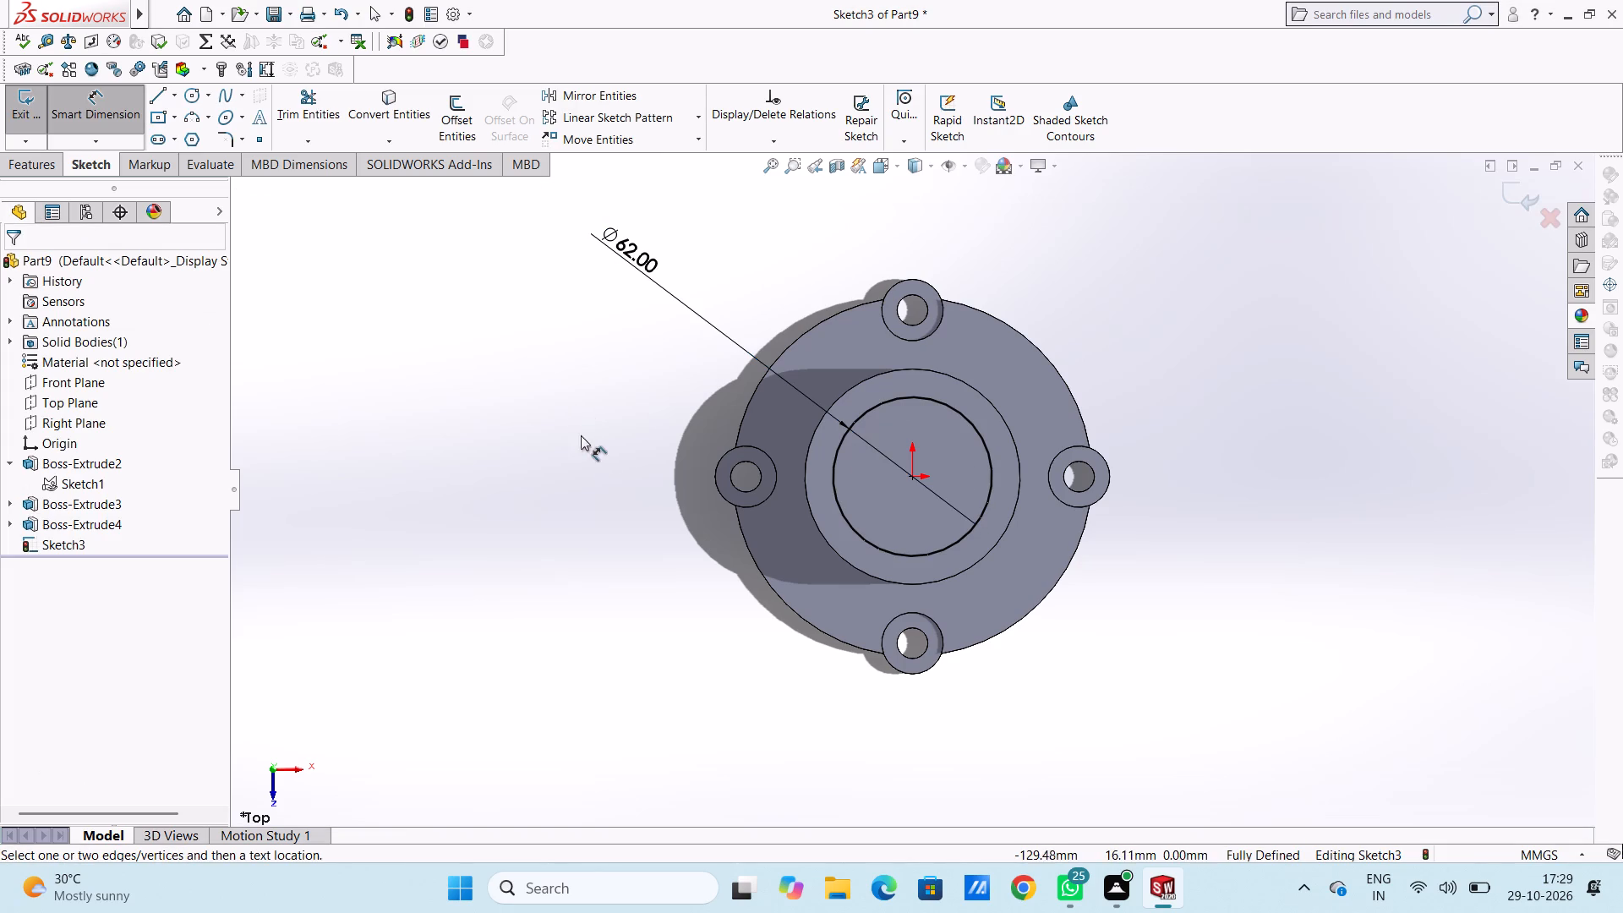
Extrude the 62 mm circle as a blind boss 25 mm upward from the top face, merged with the body.
{"action": "scroll", "coordinate": [560, 522], "scroll_direction": "up", "scroll_amount": 3}
{"action": "middle_click_drag", "start_coordinate": [573, 584], "coordinate": [591, 510]}
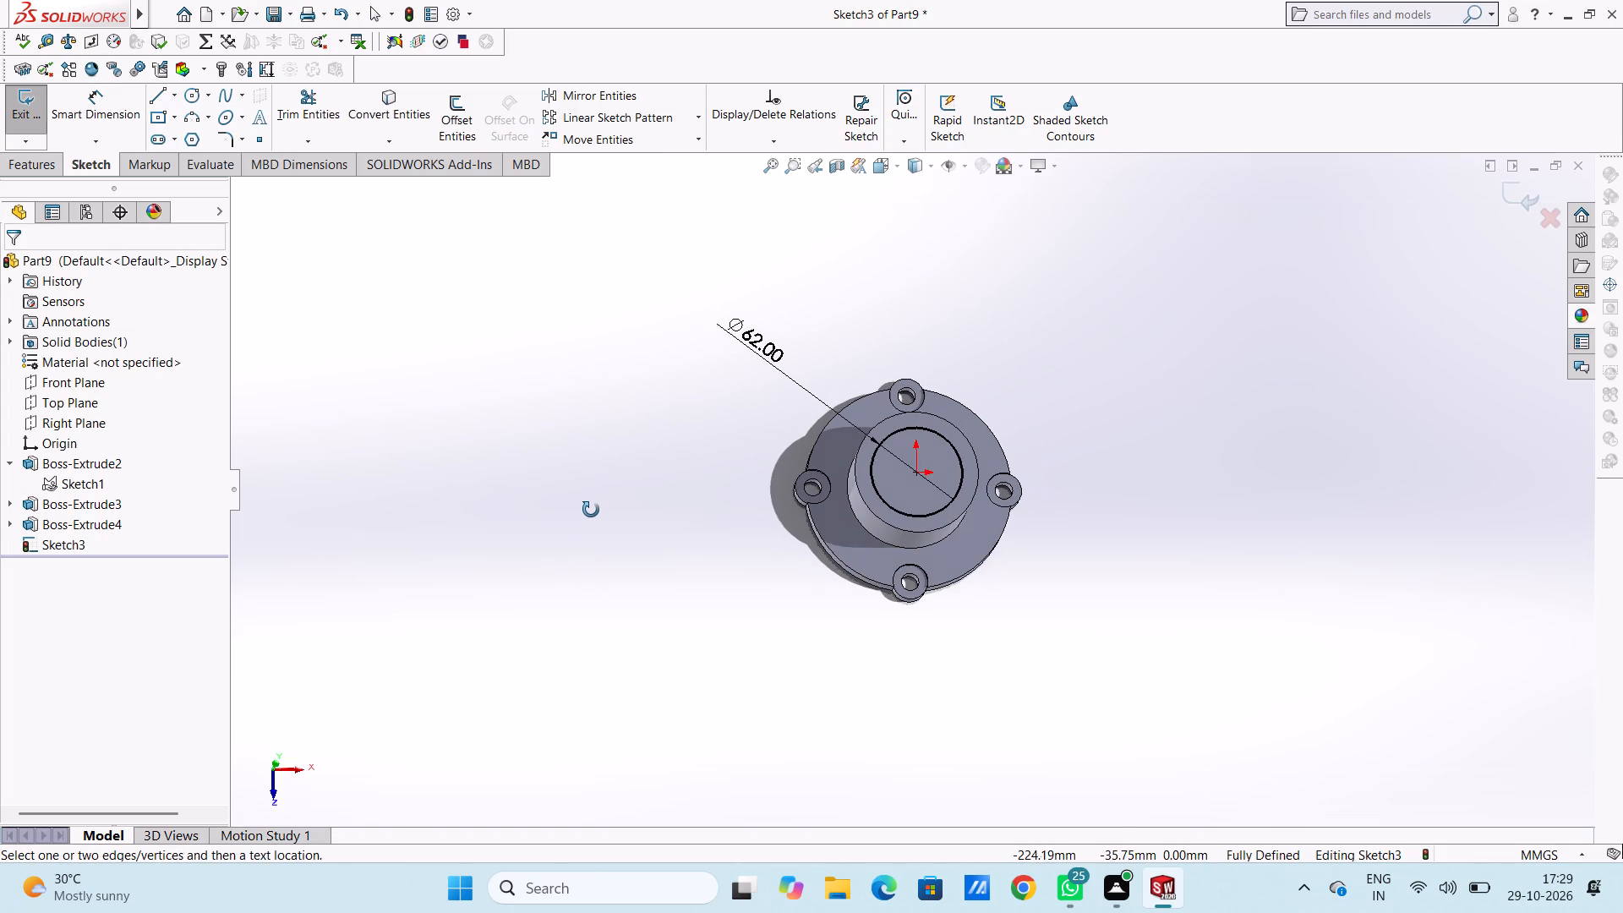
{"action": "middle_click_drag", "start_coordinate": [591, 510], "coordinate": [593, 506]}
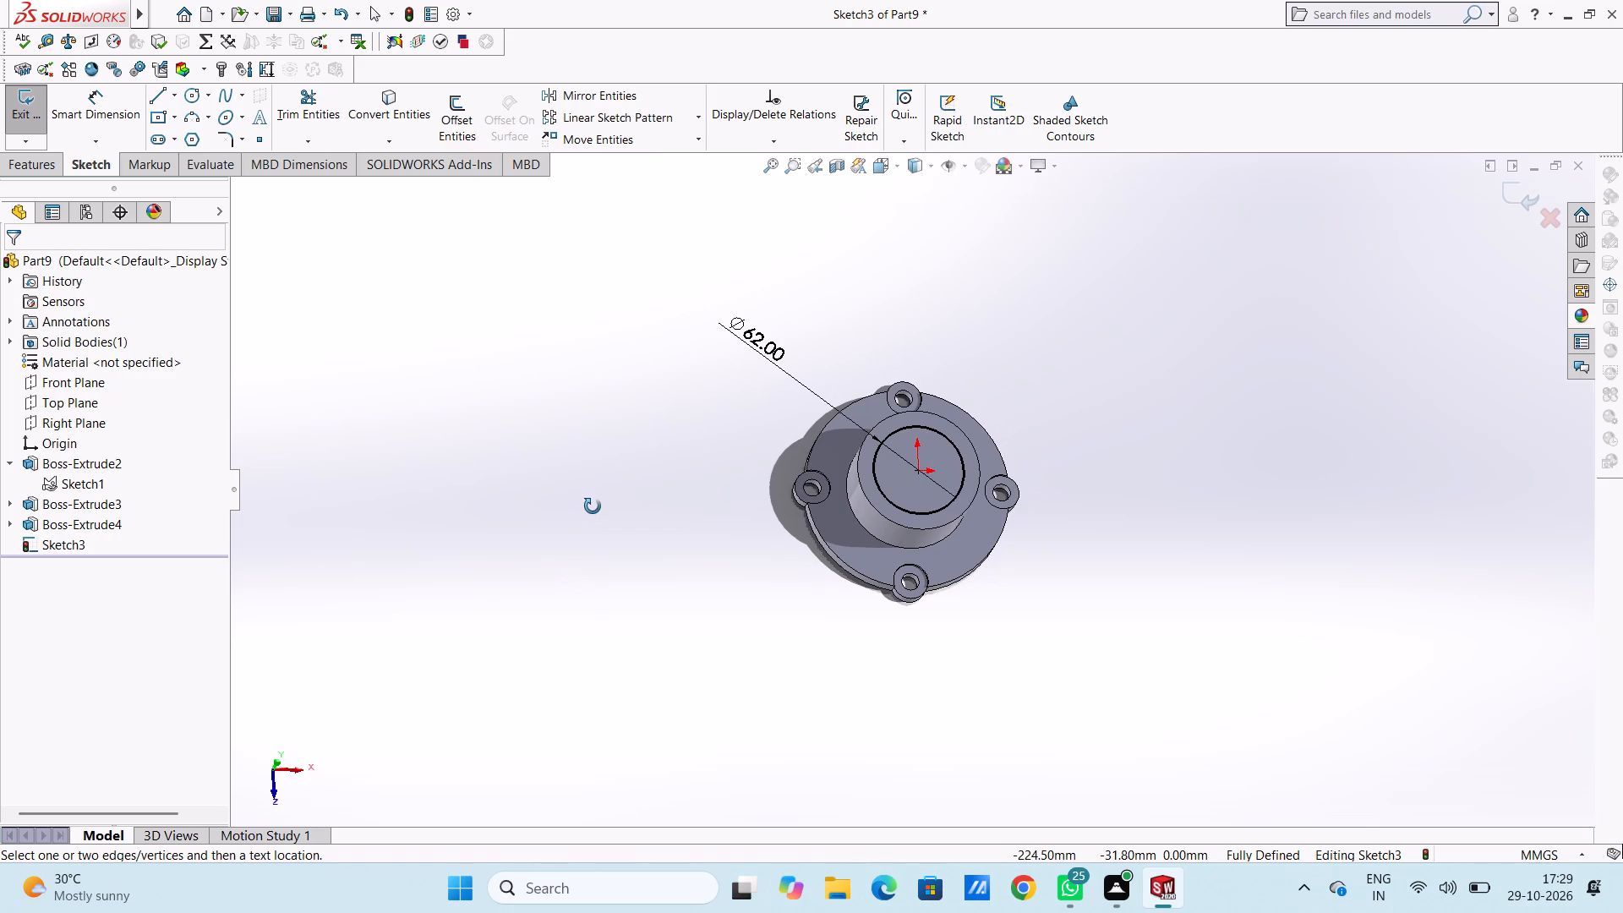
{"action": "middle_click_drag", "start_coordinate": [593, 506], "coordinate": [601, 418]}
{"action": "middle_click_drag", "start_coordinate": [719, 609], "coordinate": [773, 600]}
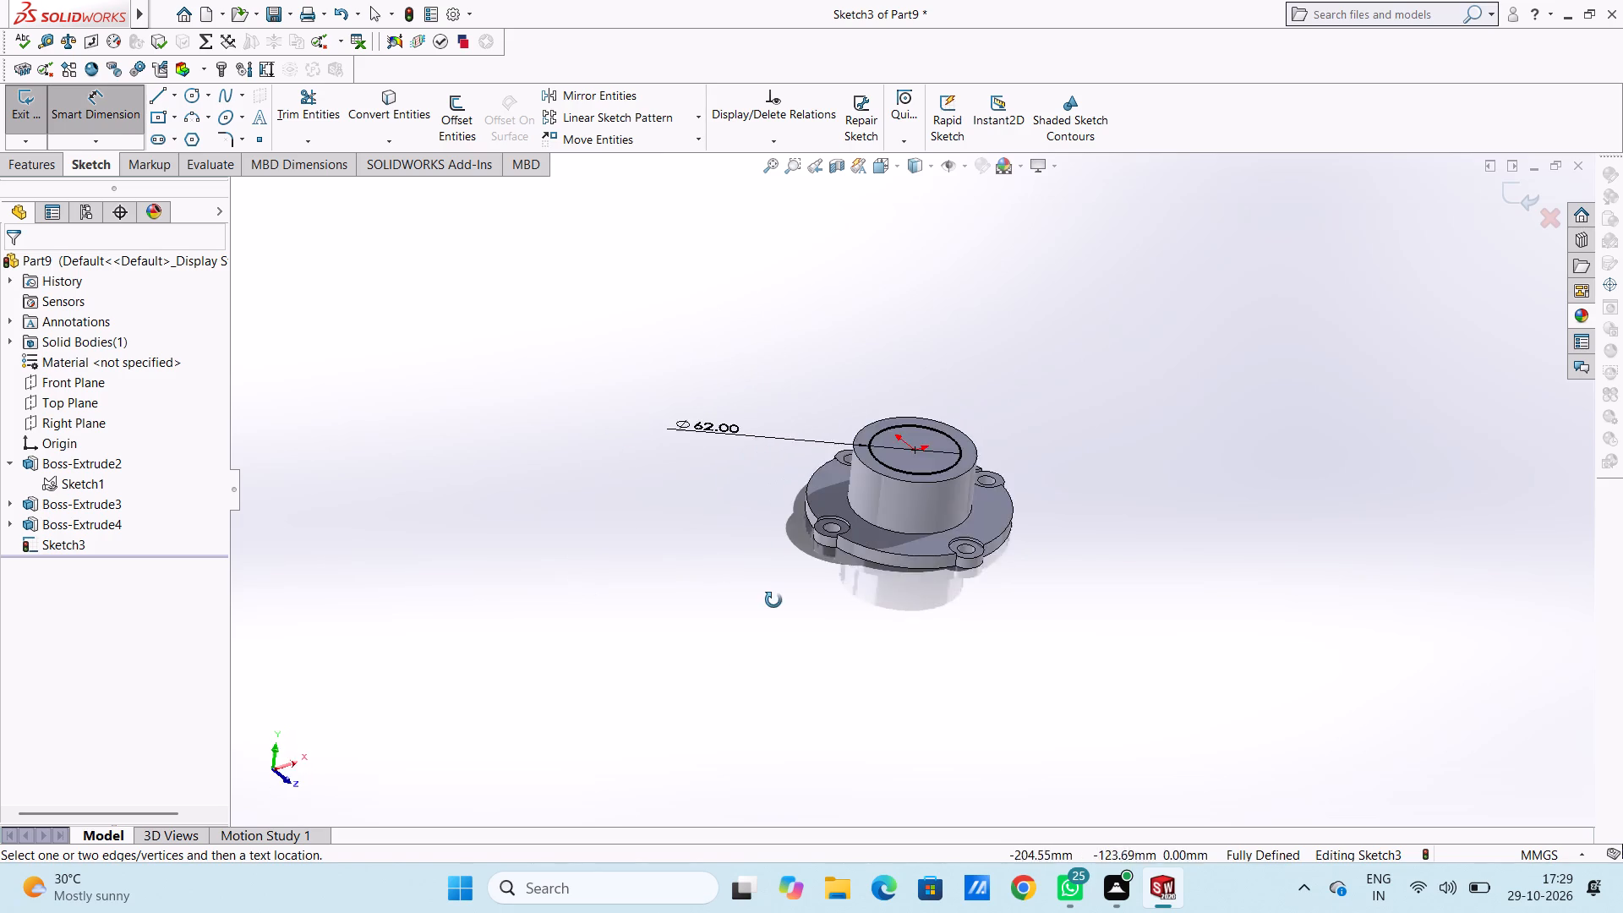
{"action": "middle_click_drag", "start_coordinate": [773, 600], "coordinate": [712, 730]}
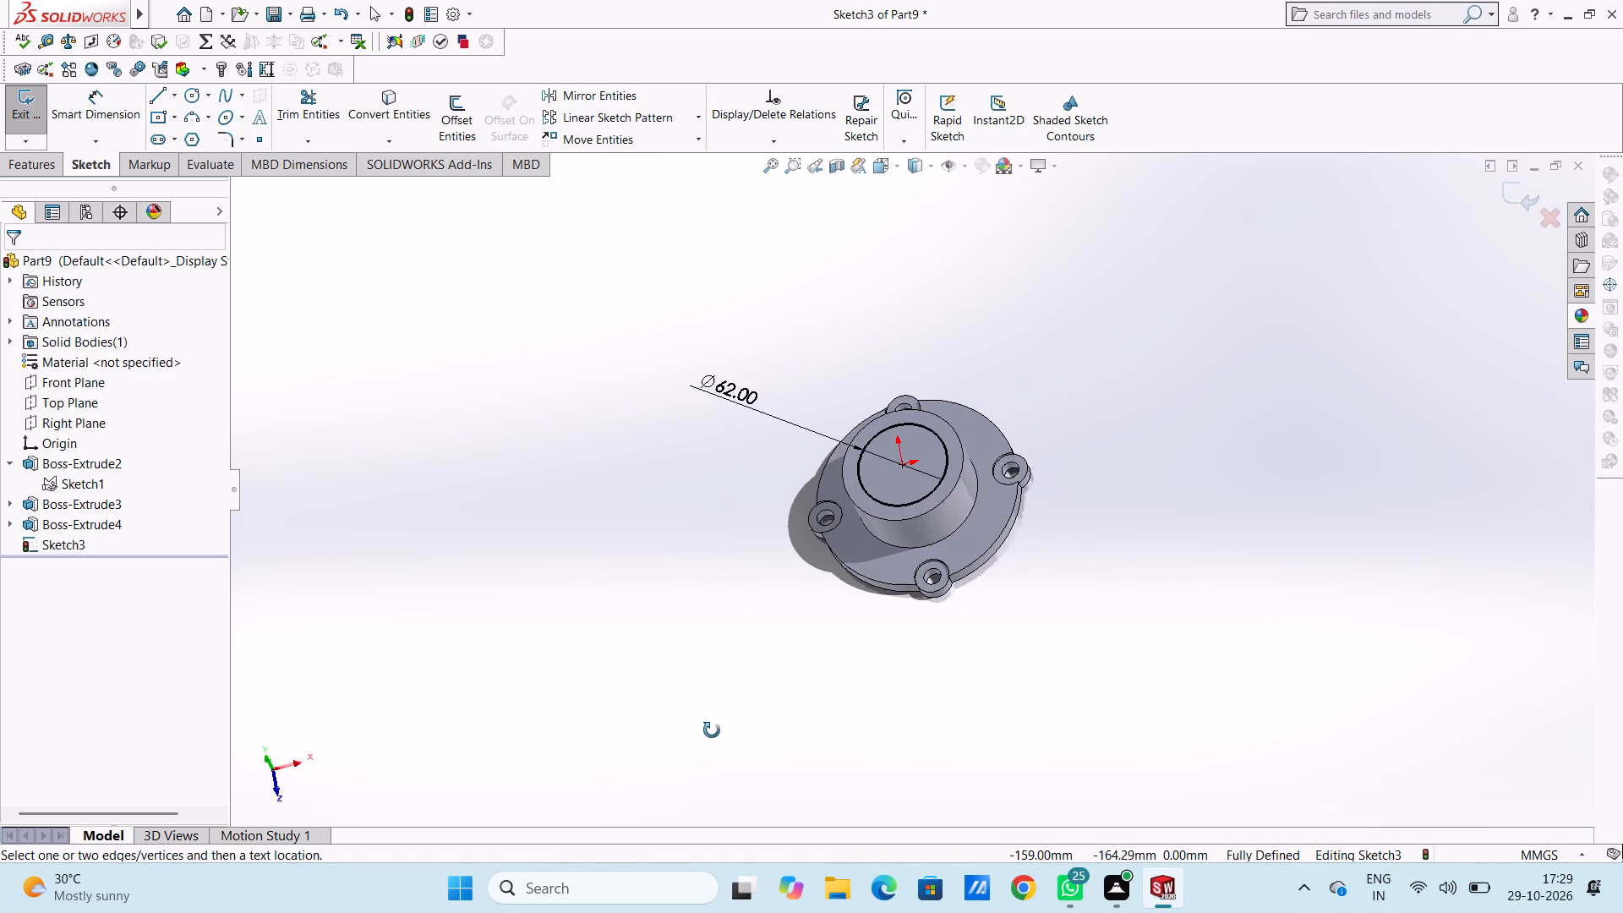
{"action": "middle_click_drag", "start_coordinate": [712, 730], "coordinate": [691, 689]}
{"action": "middle_click_drag", "start_coordinate": [746, 471], "coordinate": [754, 470]}
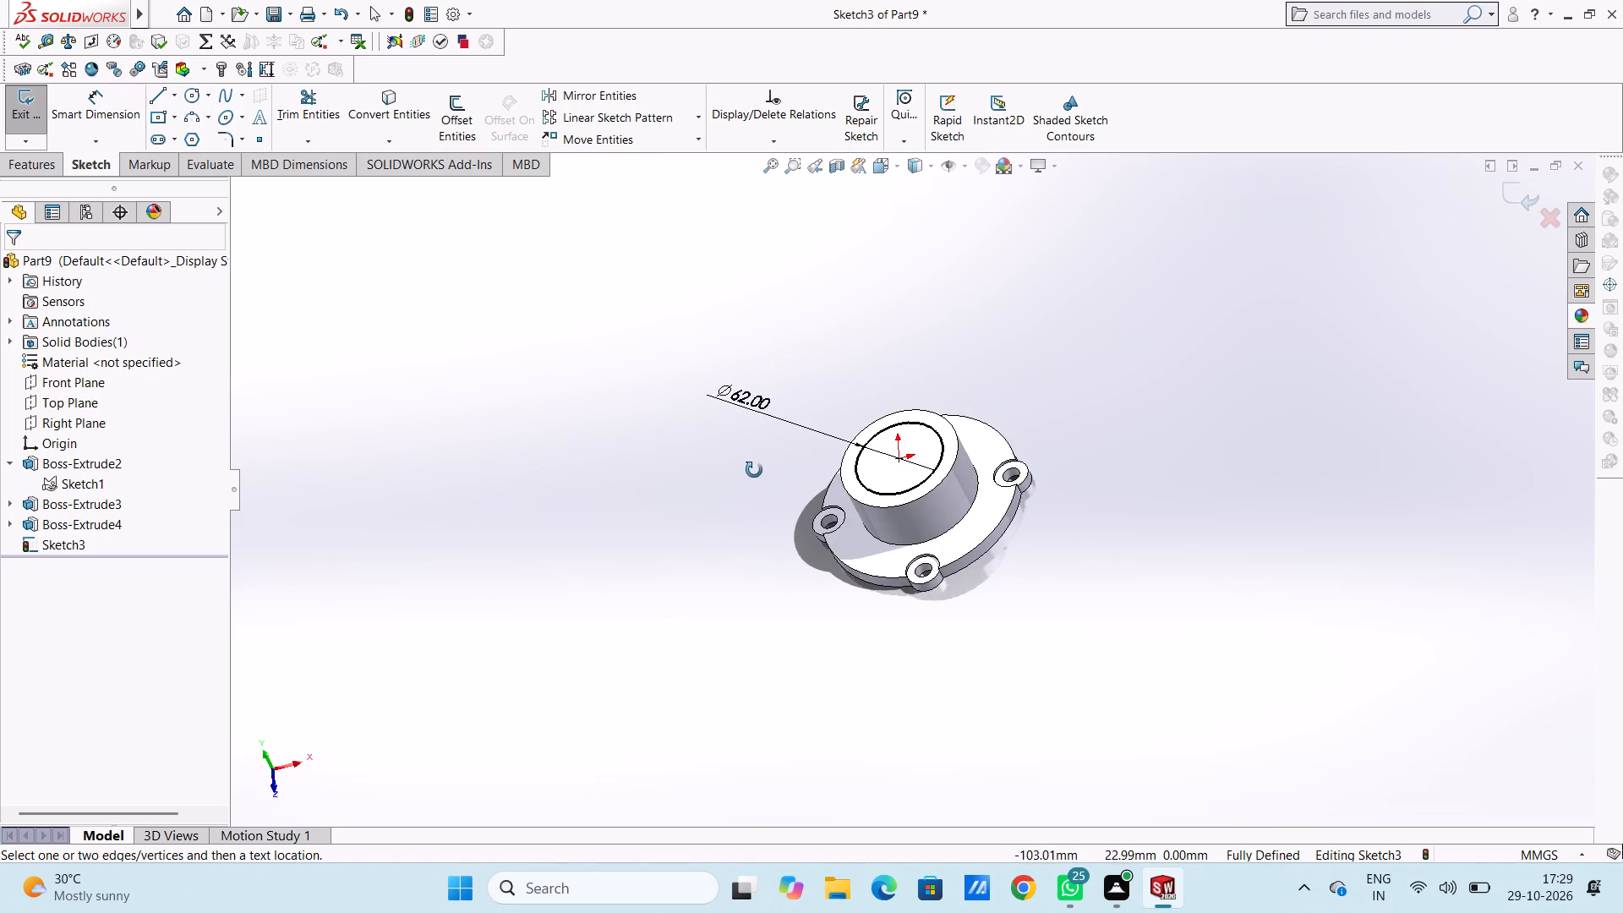
{"action": "middle_click_drag", "start_coordinate": [754, 470], "coordinate": [756, 466]}
{"action": "left_click", "coordinate": [117, 116]}
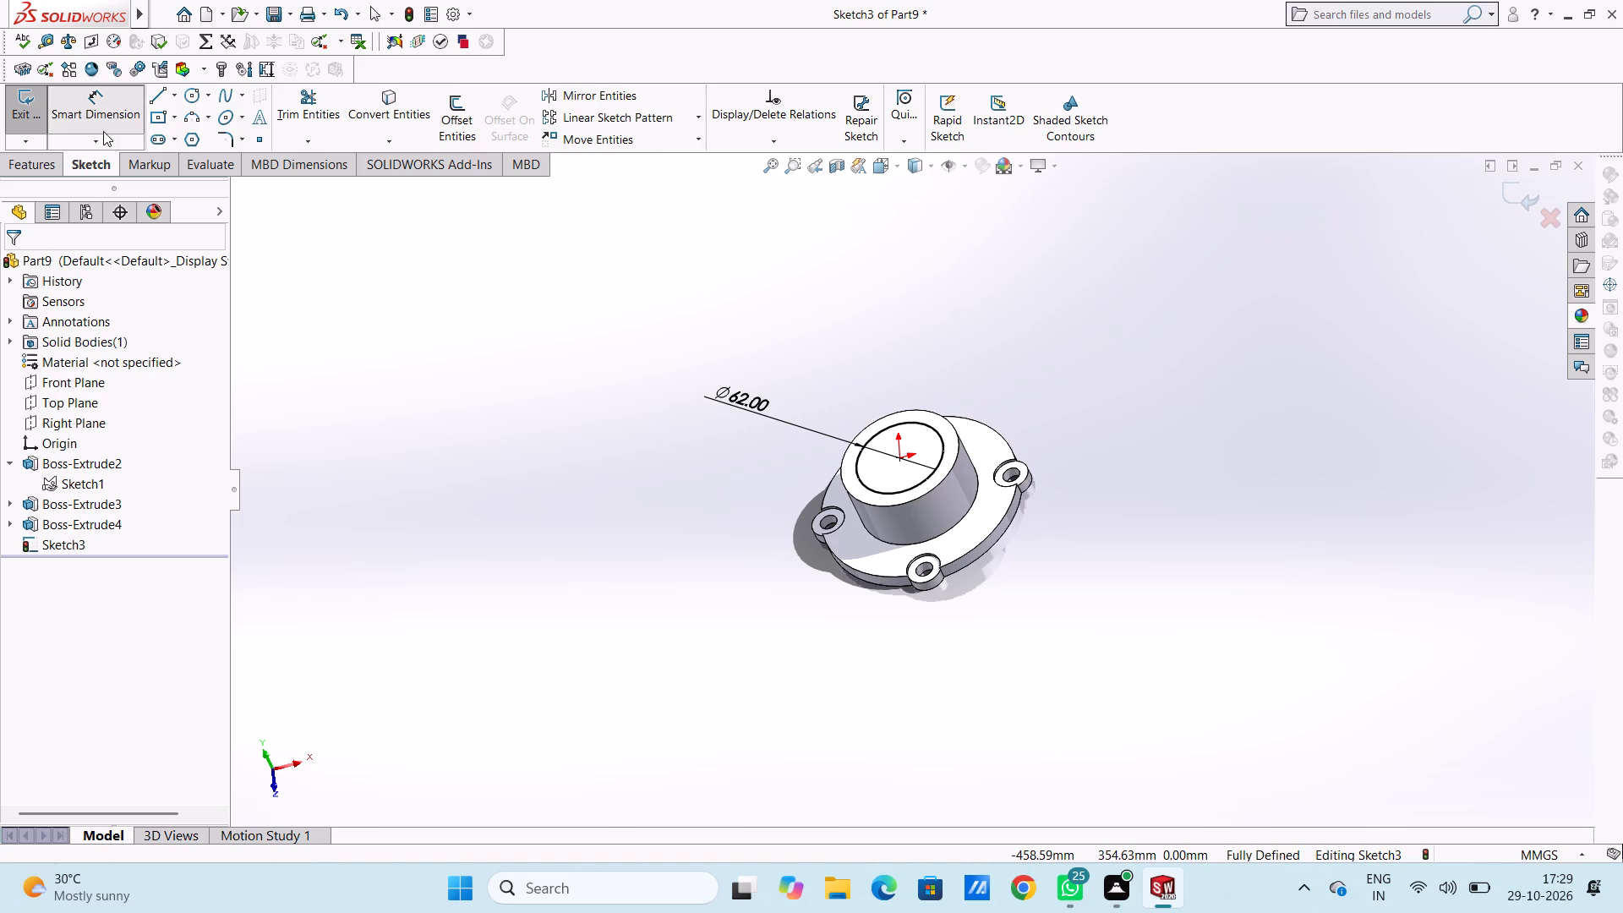
{"action": "left_click", "coordinate": [41, 171]}
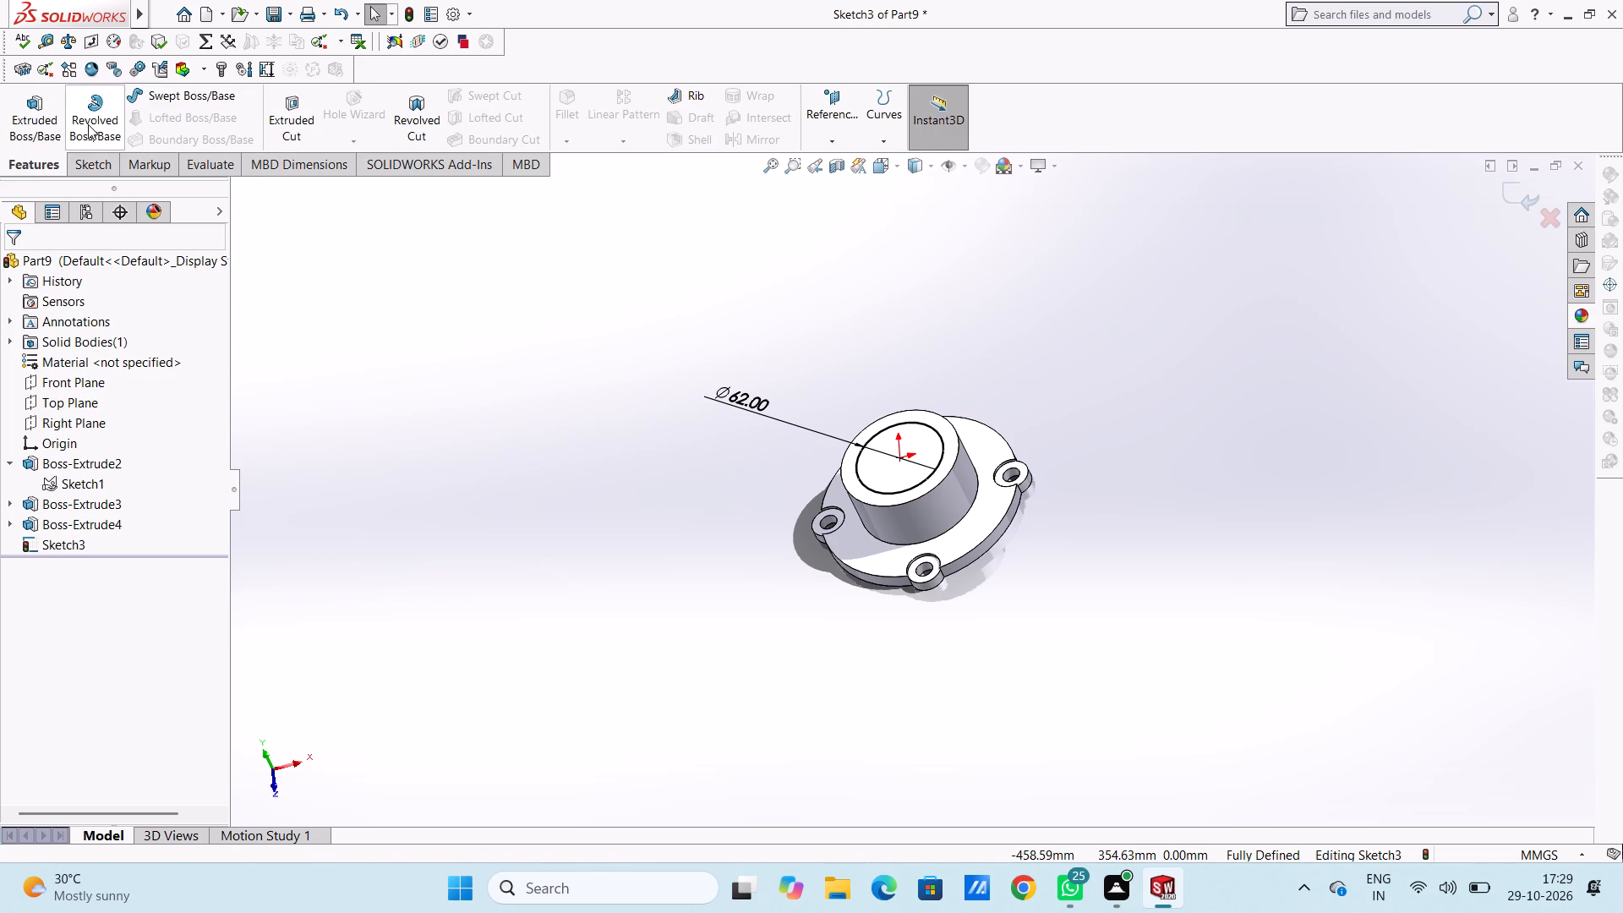
{"action": "left_click", "coordinate": [23, 104]}
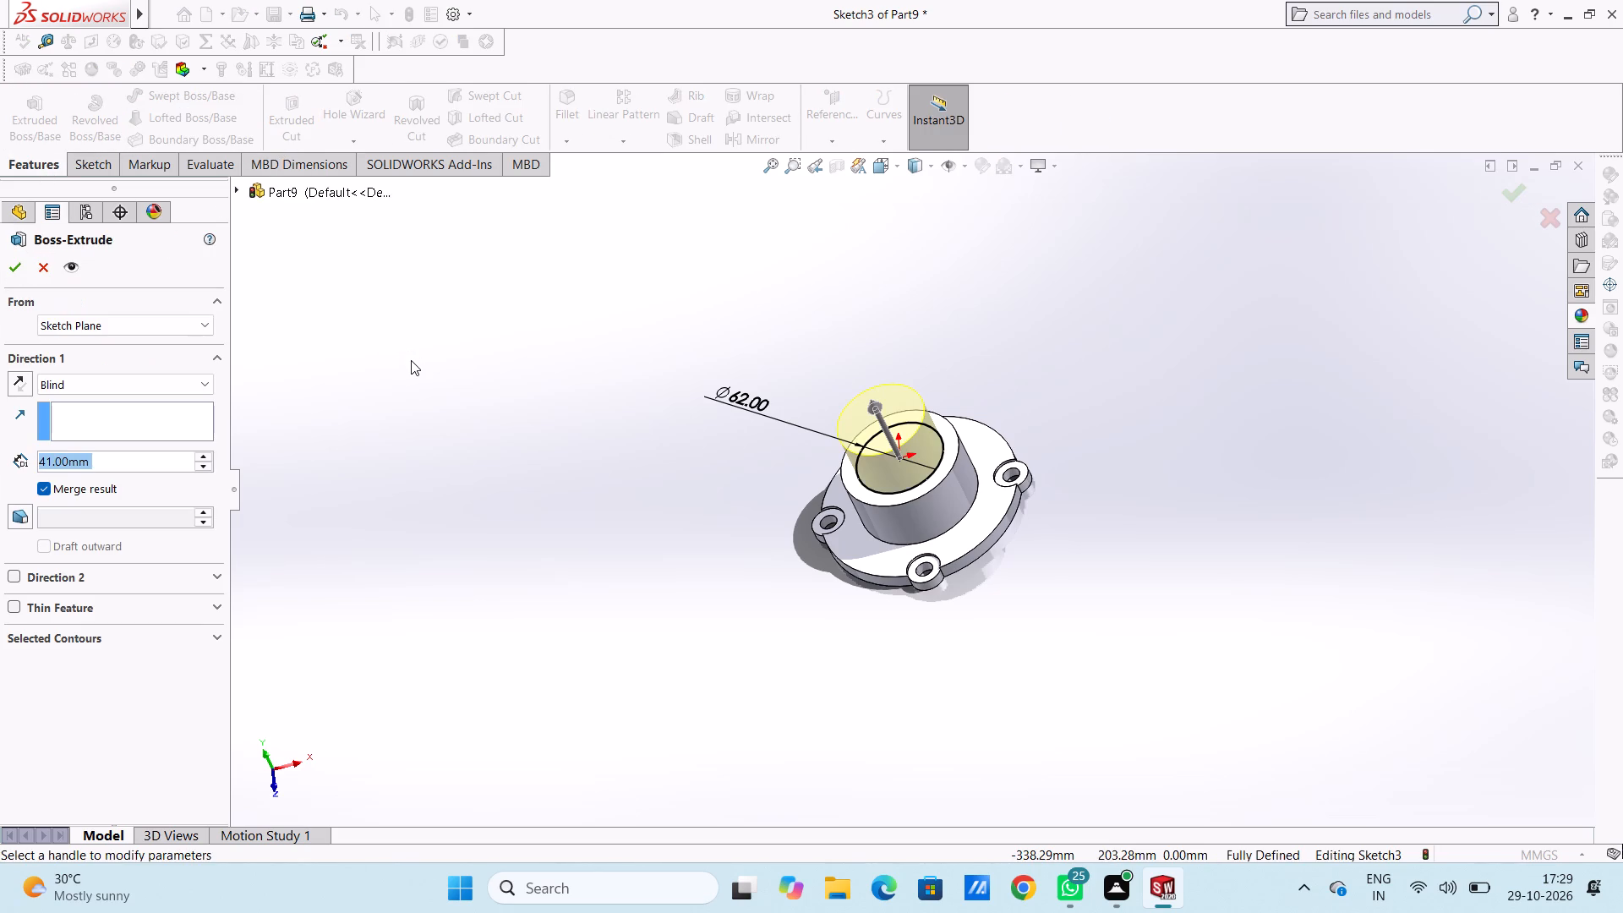
{"action": "type", "text": "25"}
{"action": "key", "text": "Return"}
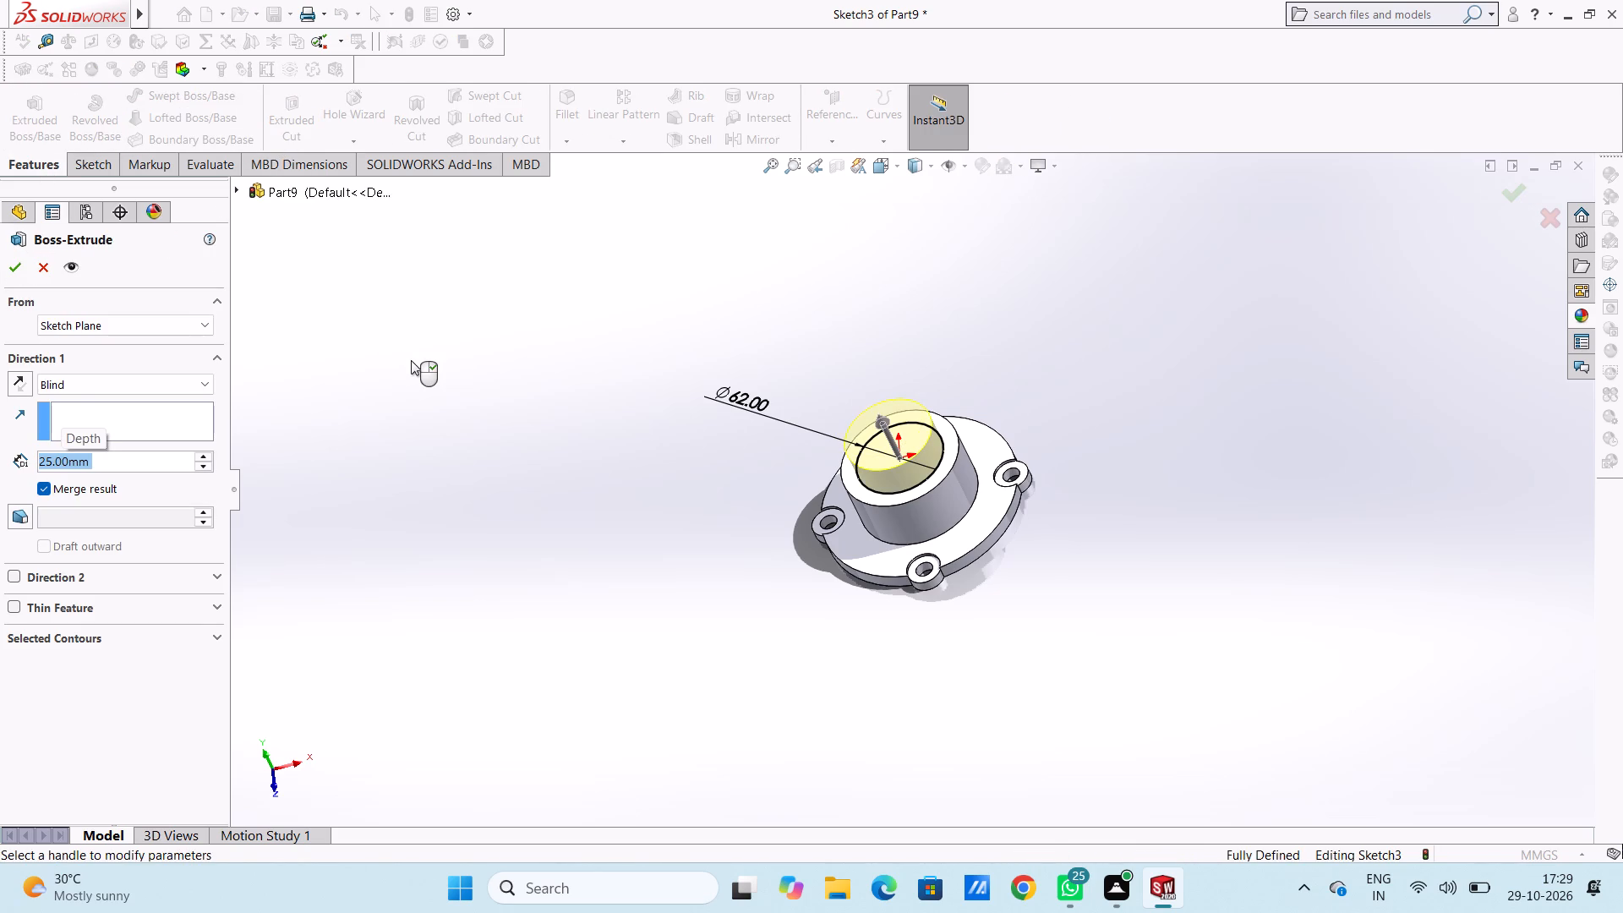
{"action": "middle_click_drag", "start_coordinate": [571, 570], "coordinate": [592, 451]}
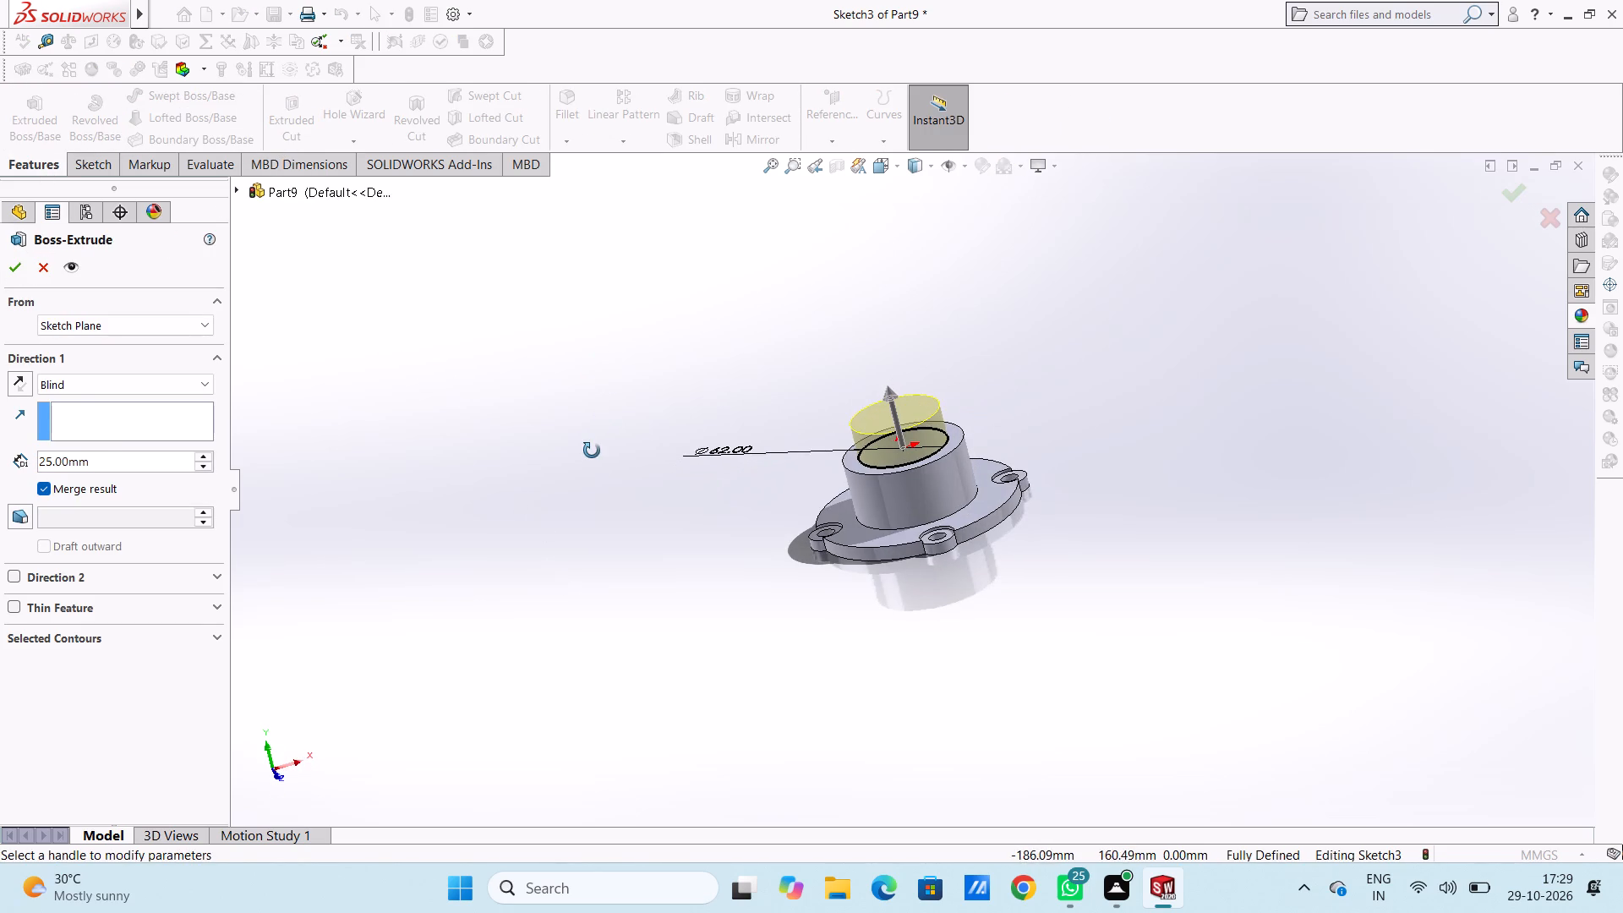
{"action": "middle_click_drag", "start_coordinate": [592, 451], "coordinate": [591, 451]}
{"action": "left_click", "coordinate": [9, 266]}
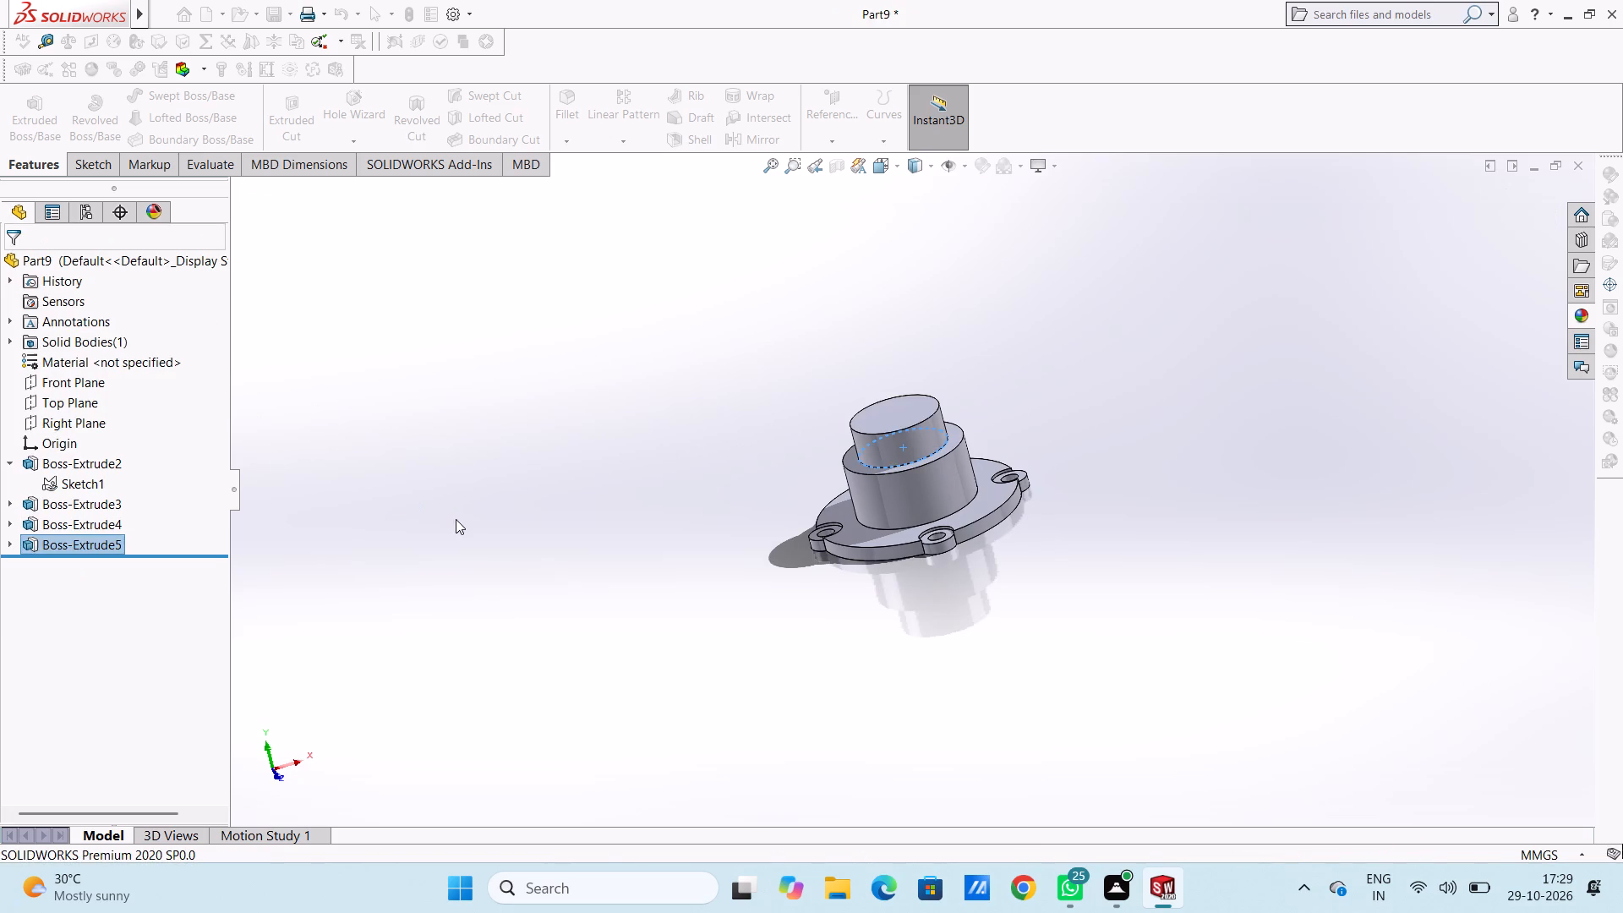
{"action": "left_click", "coordinate": [456, 519]}
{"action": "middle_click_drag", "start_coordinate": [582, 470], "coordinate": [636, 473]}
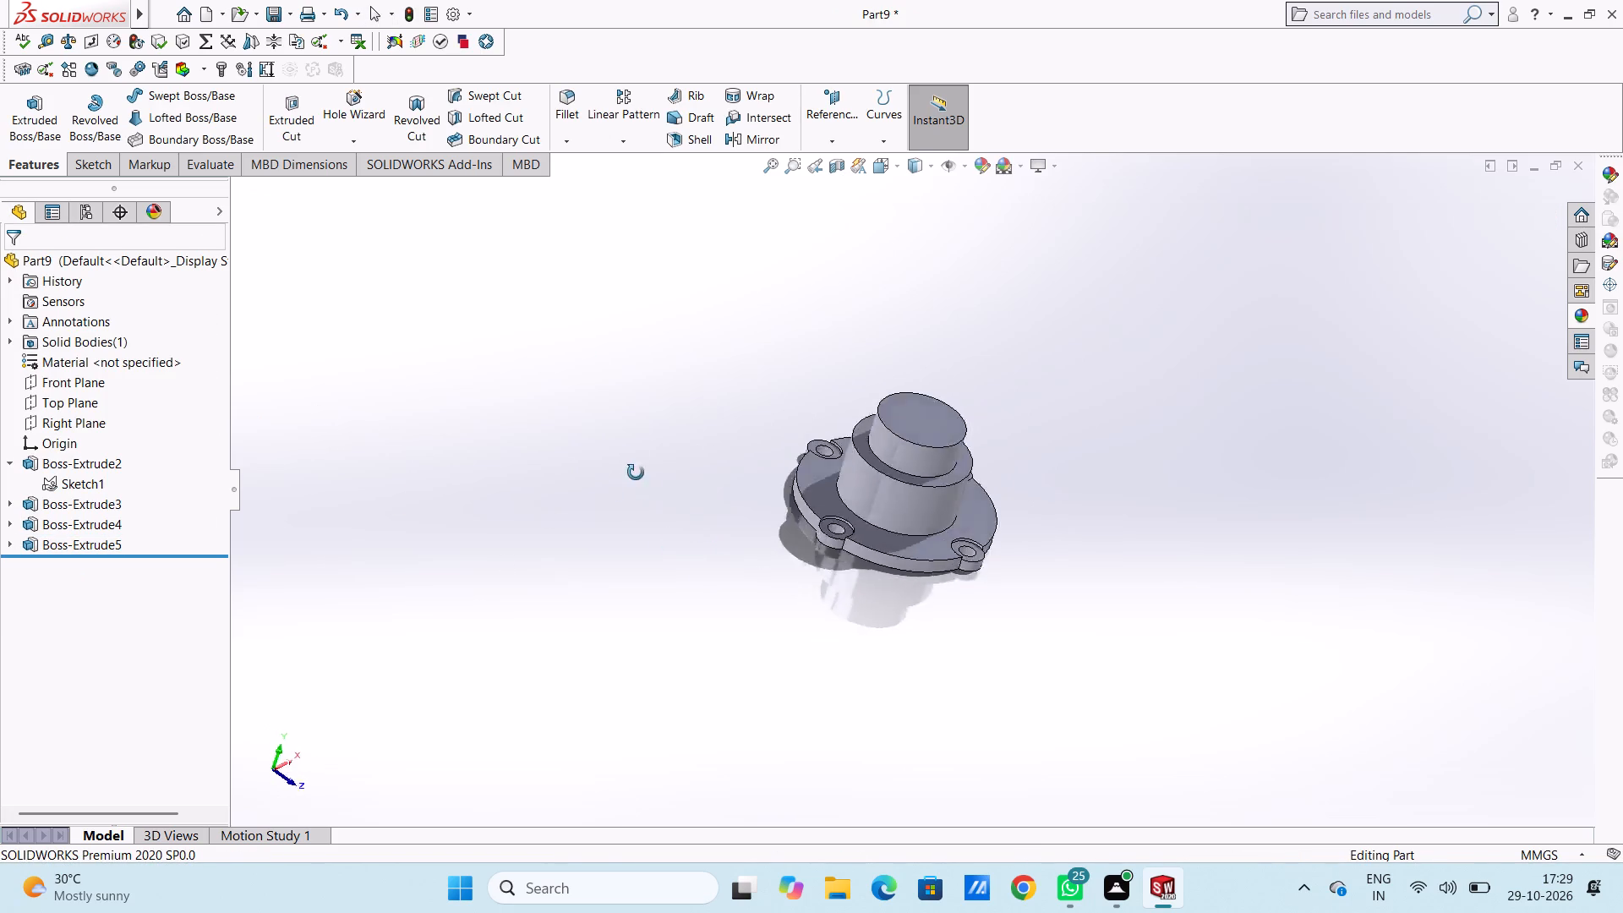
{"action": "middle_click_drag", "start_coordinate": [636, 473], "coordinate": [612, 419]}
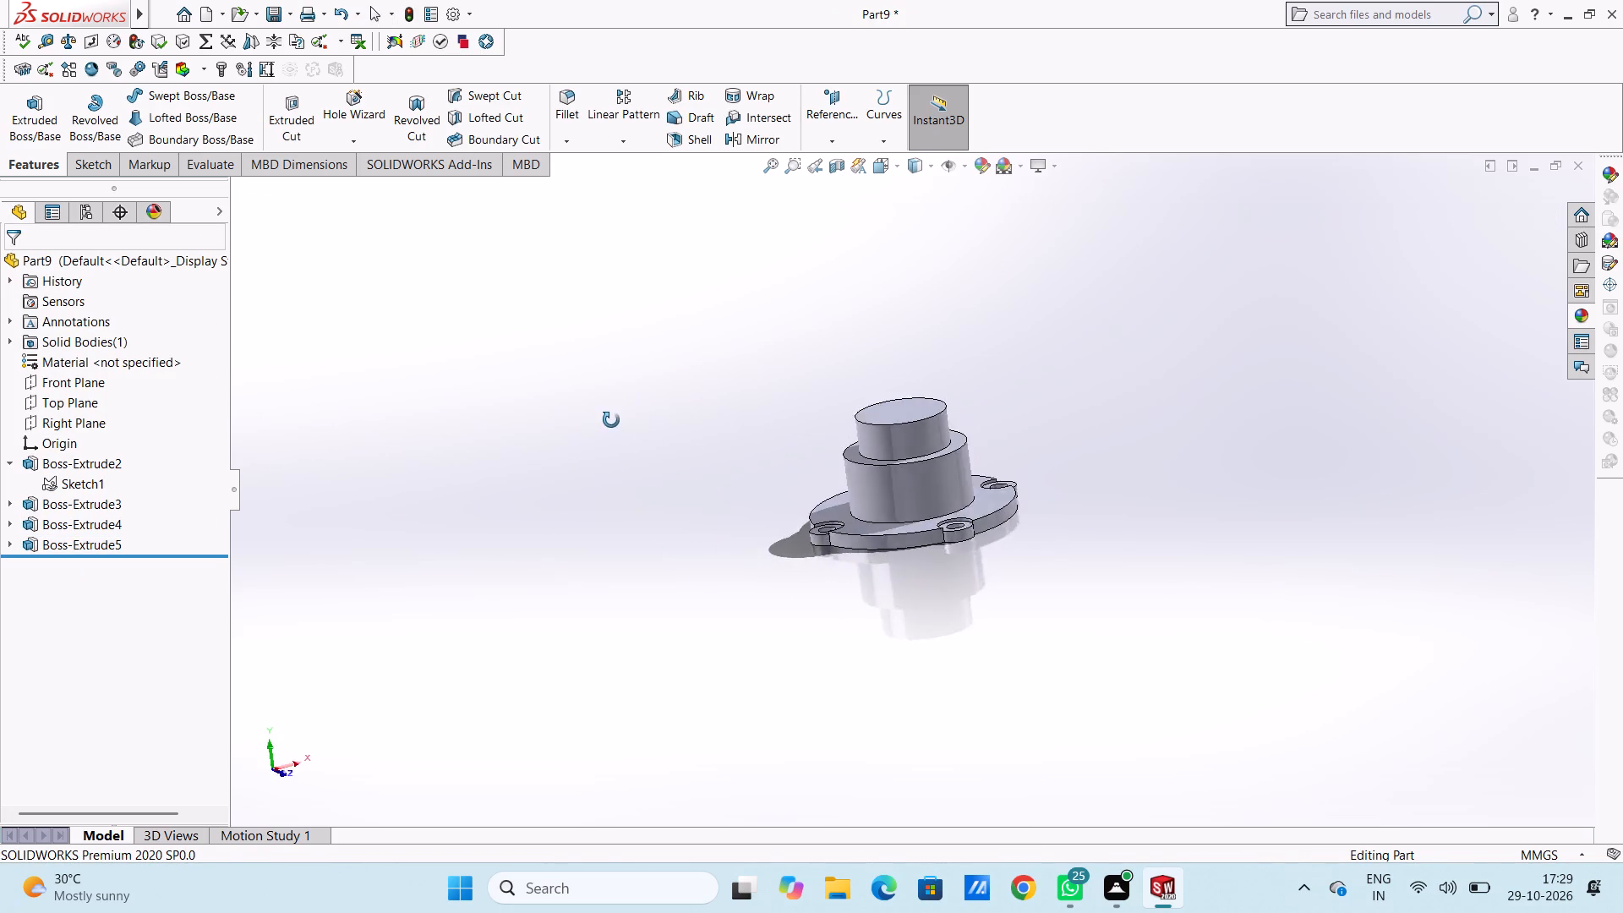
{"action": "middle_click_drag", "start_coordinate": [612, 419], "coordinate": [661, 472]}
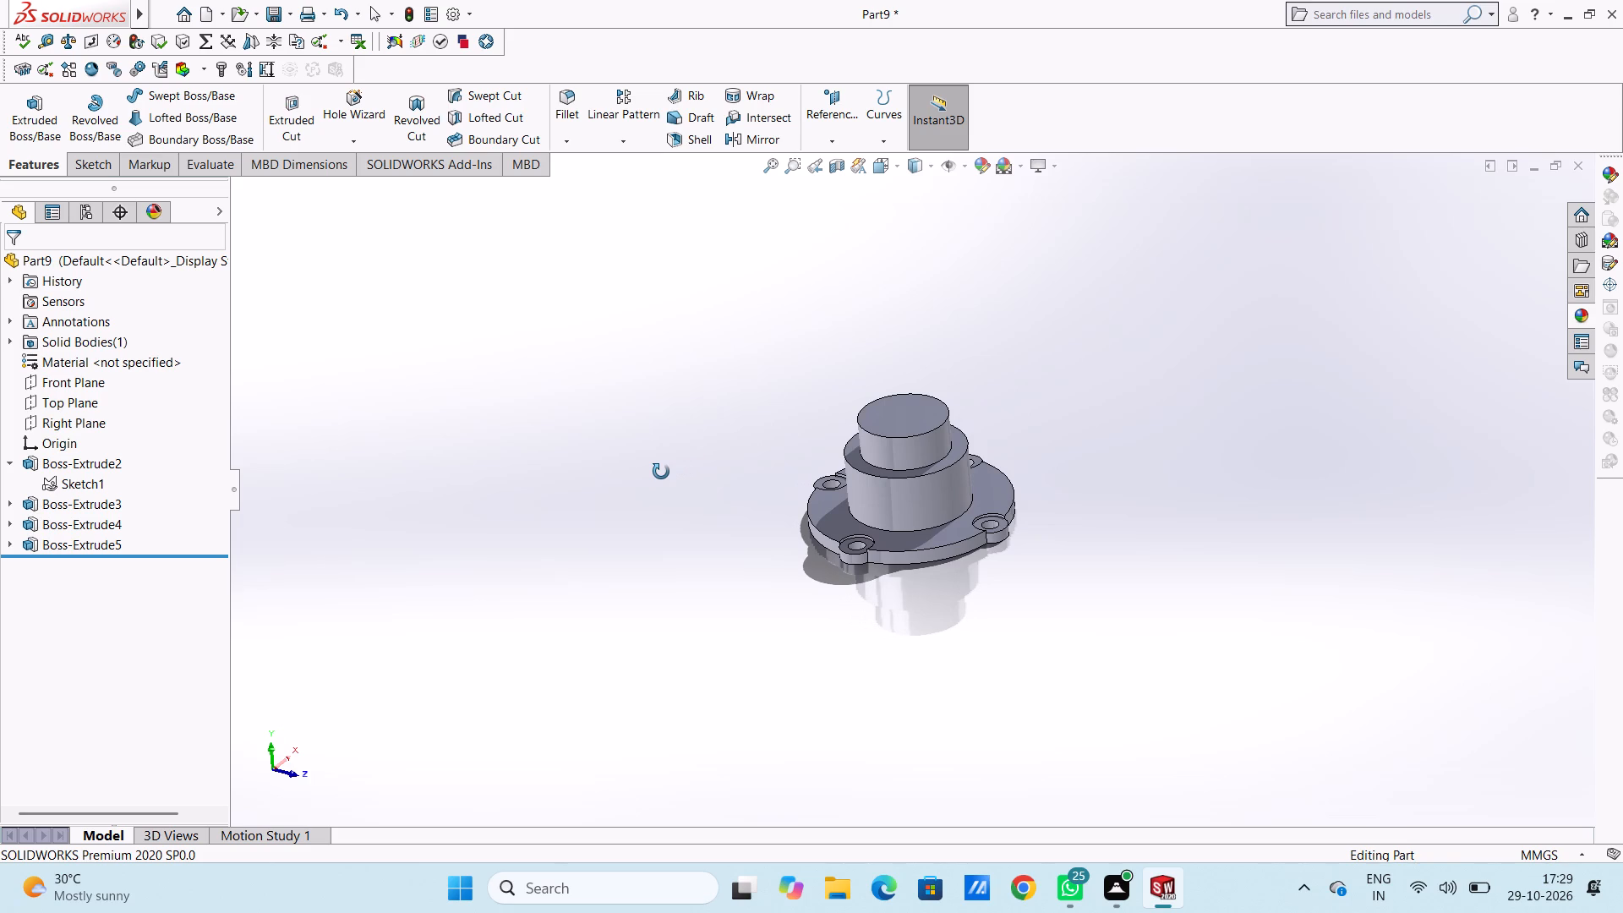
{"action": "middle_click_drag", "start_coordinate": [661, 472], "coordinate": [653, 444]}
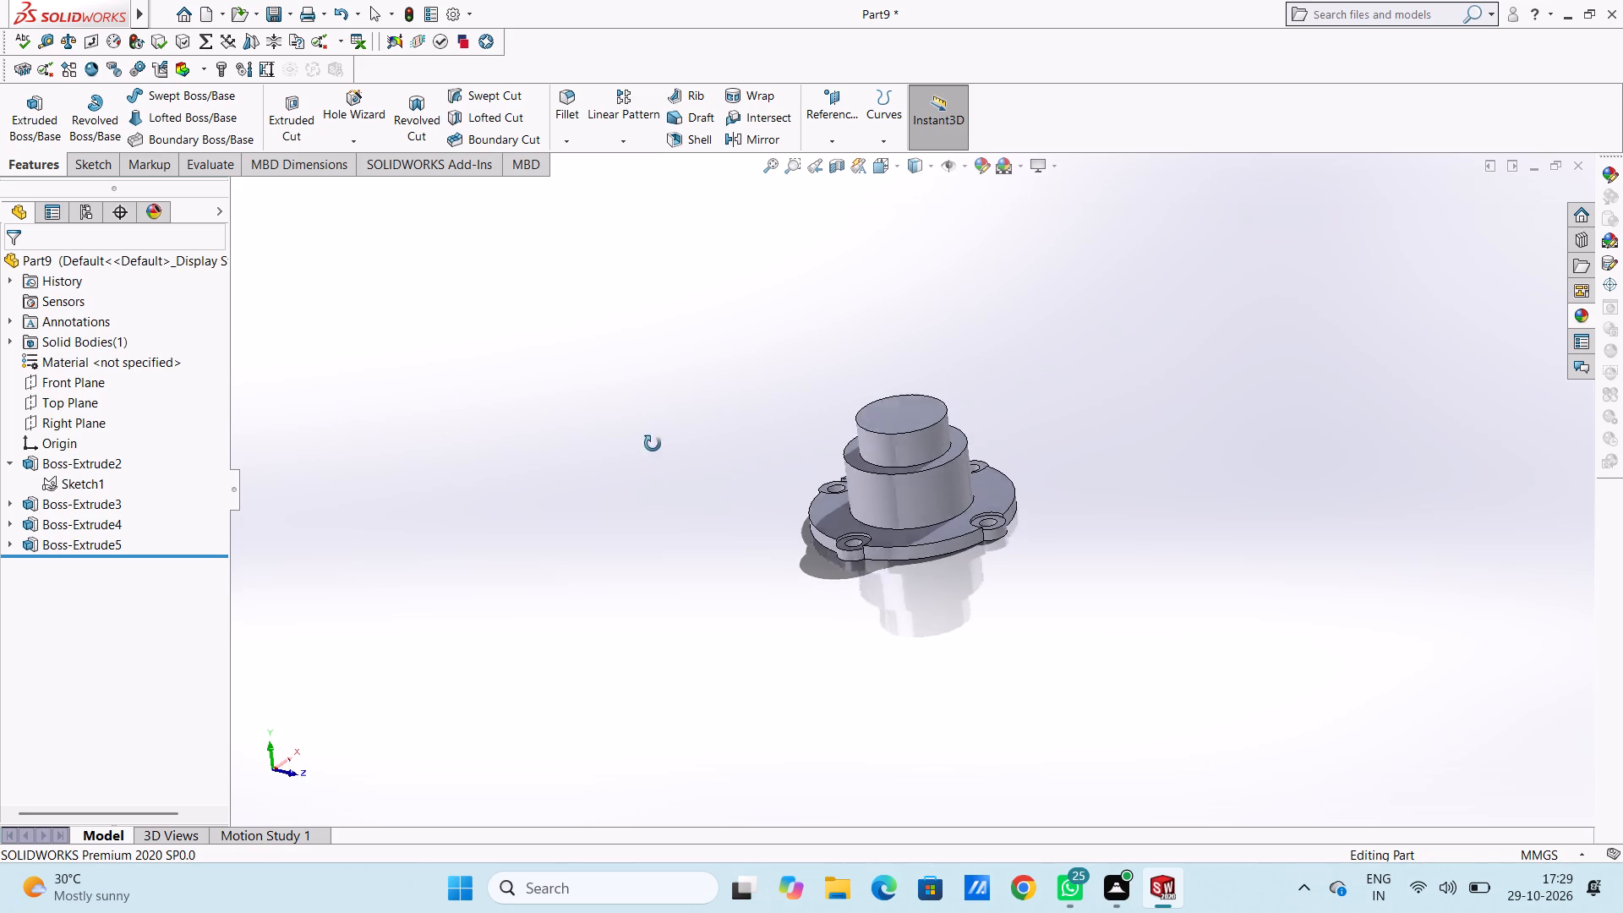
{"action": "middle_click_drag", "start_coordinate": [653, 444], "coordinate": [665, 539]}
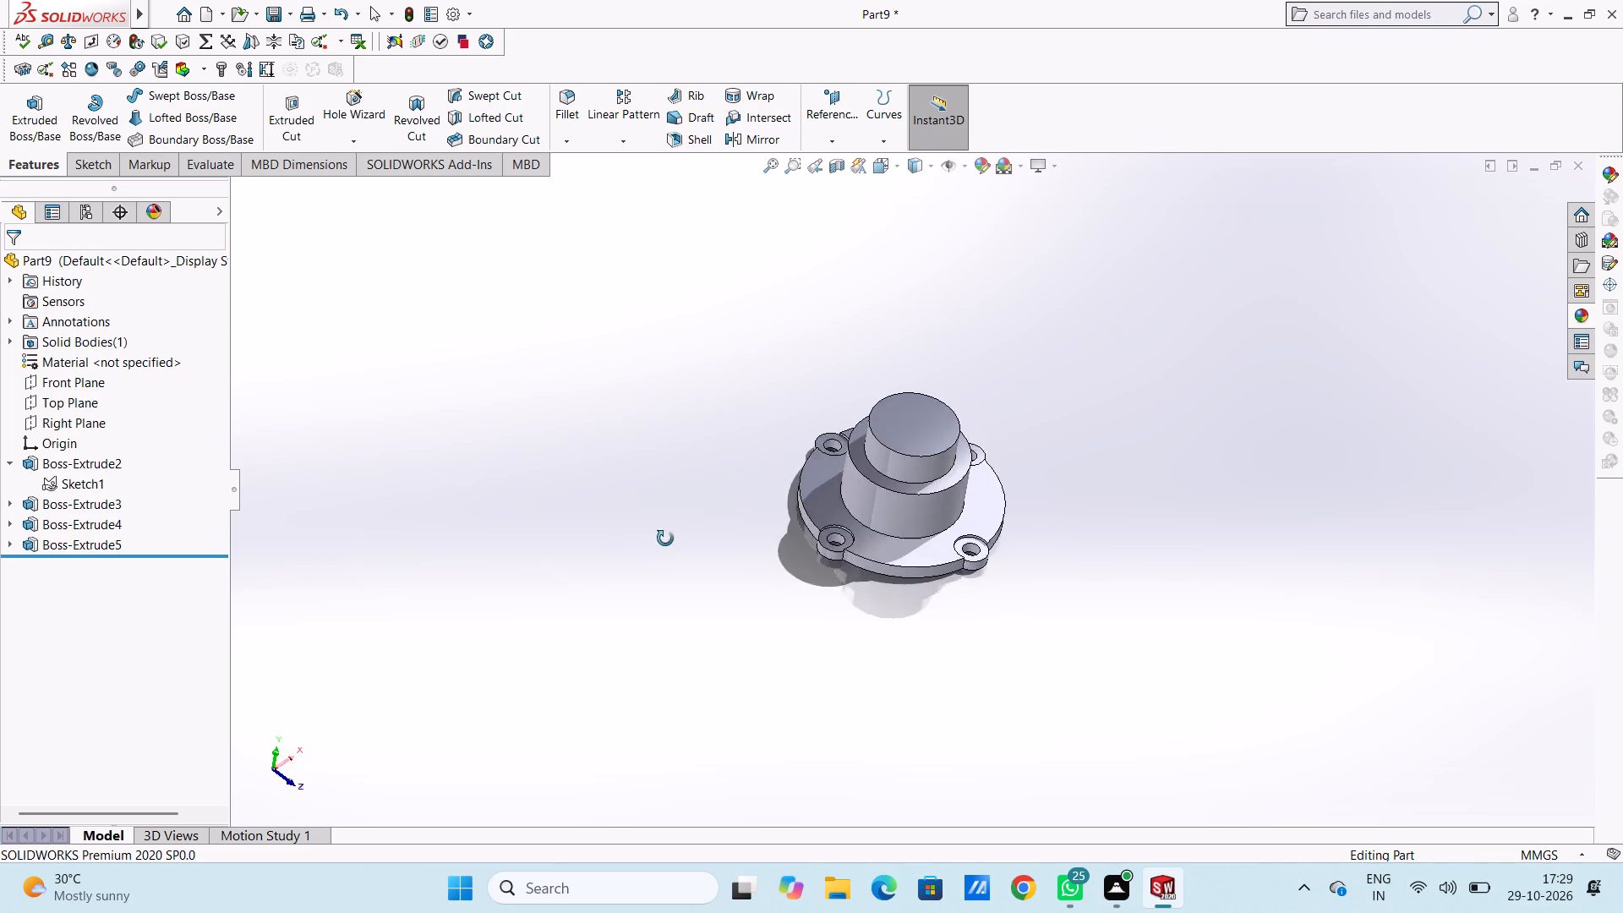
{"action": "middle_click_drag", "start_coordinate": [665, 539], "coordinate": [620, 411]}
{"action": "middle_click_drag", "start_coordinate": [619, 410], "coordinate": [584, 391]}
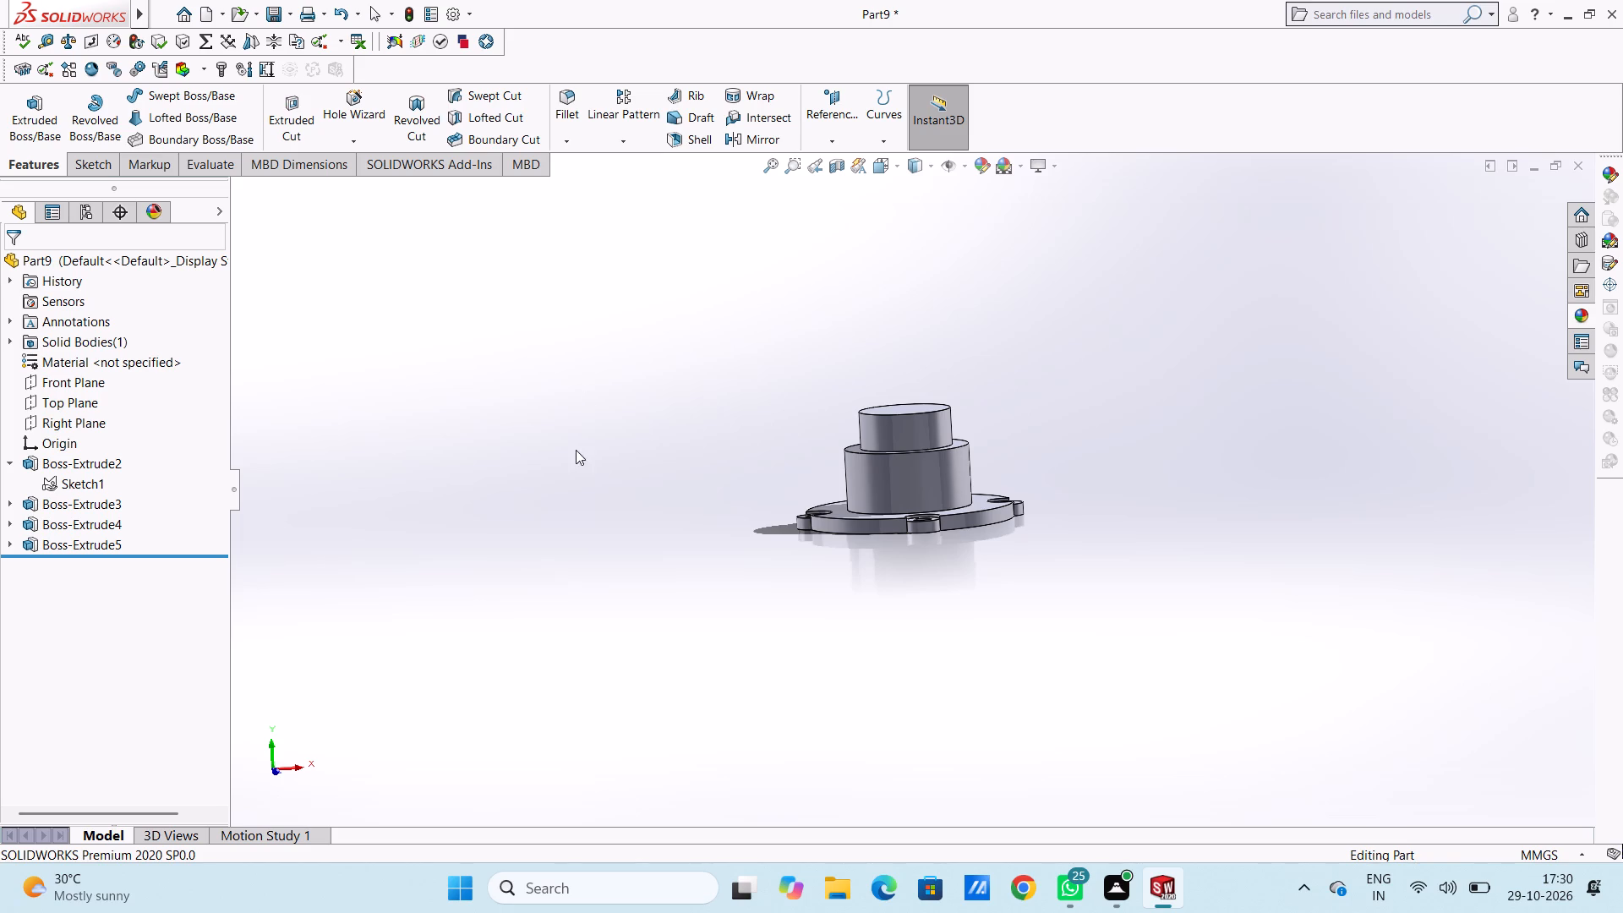
Extrude the existing 62 mm circle sketch as a blind boss 25+64 (89 mm) upward, merged with the body.
{"action": "middle_click_drag", "start_coordinate": [575, 450], "coordinate": [585, 397]}
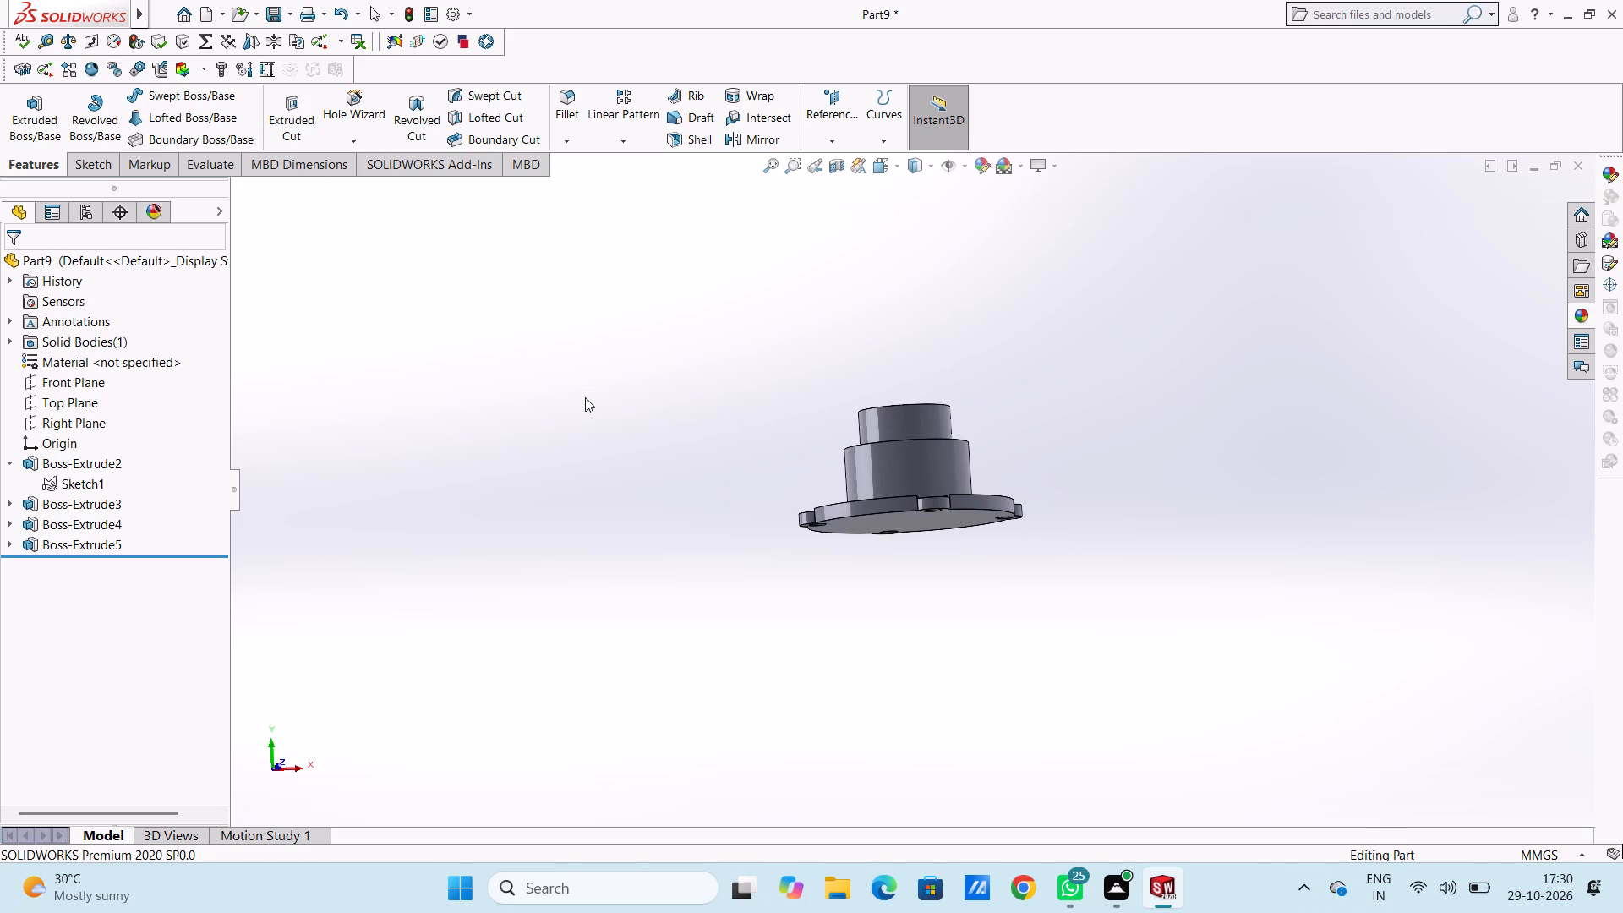
{"action": "middle_click_drag", "start_coordinate": [579, 440], "coordinate": [544, 535]}
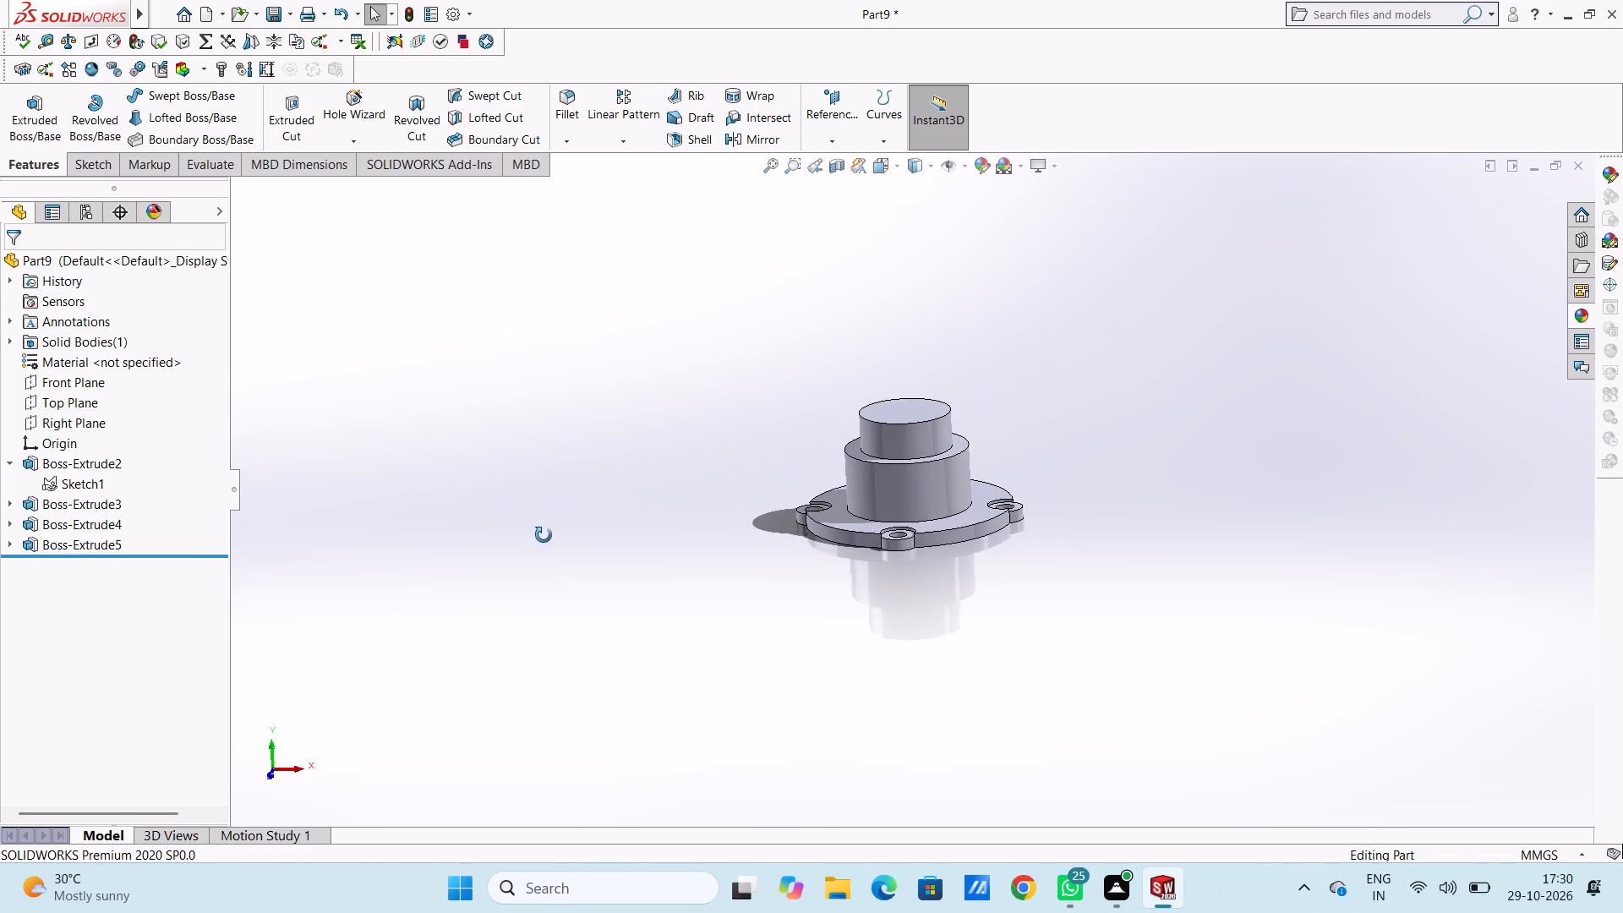
{"action": "middle_click_drag", "start_coordinate": [544, 535], "coordinate": [516, 563]}
{"action": "left_click", "coordinate": [9, 541]}
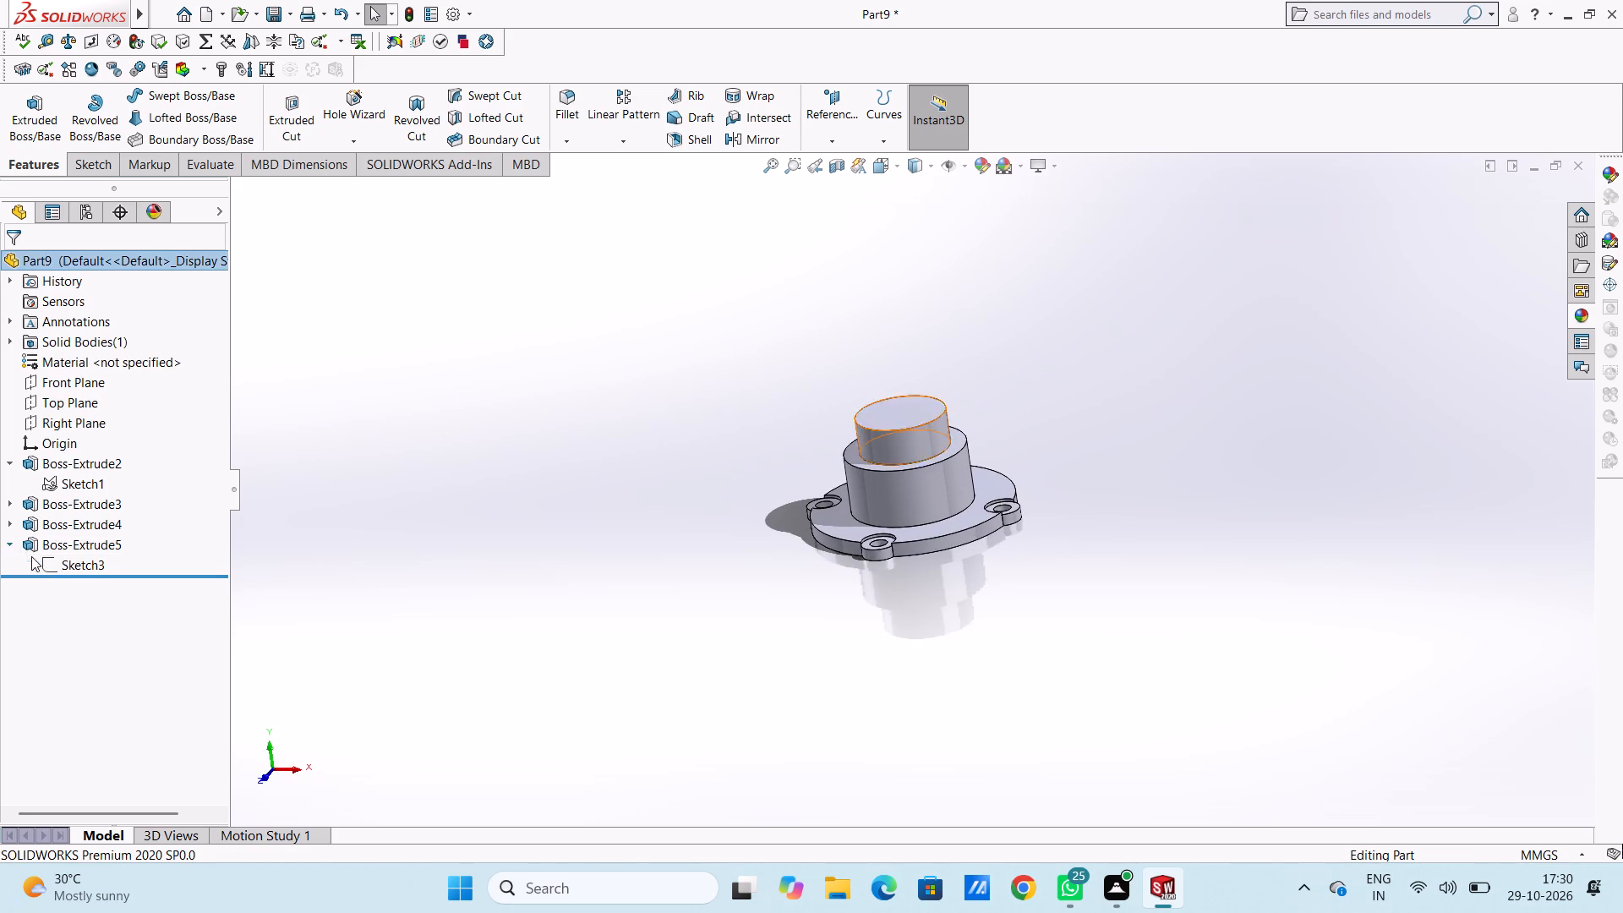
{"action": "left_click", "coordinate": [60, 564]}
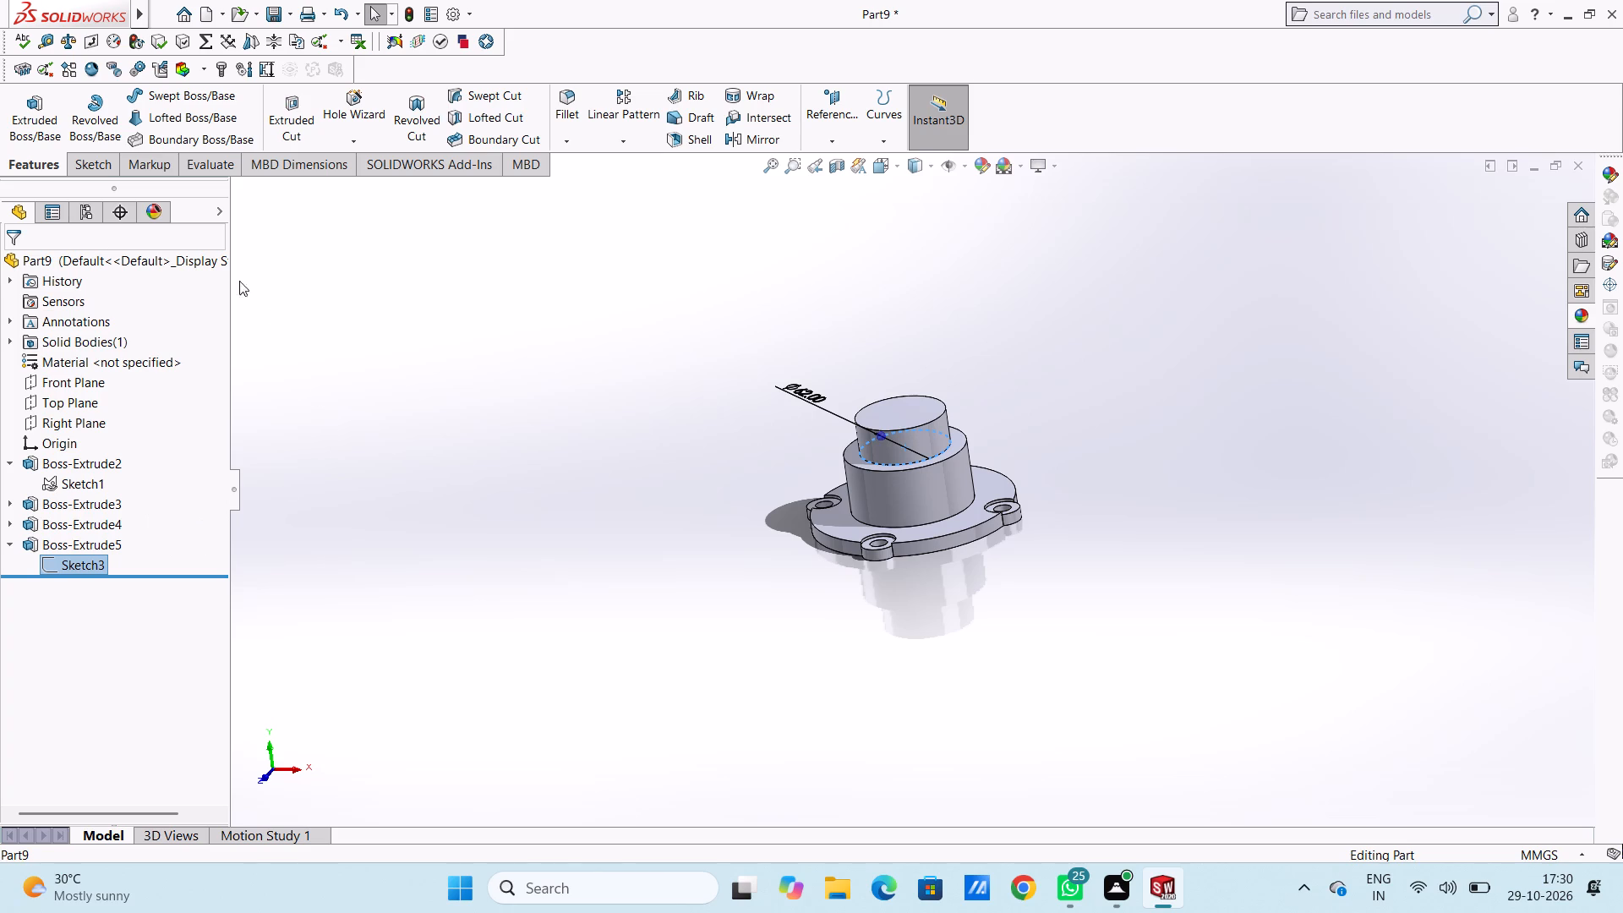
{"action": "left_click", "coordinate": [51, 112]}
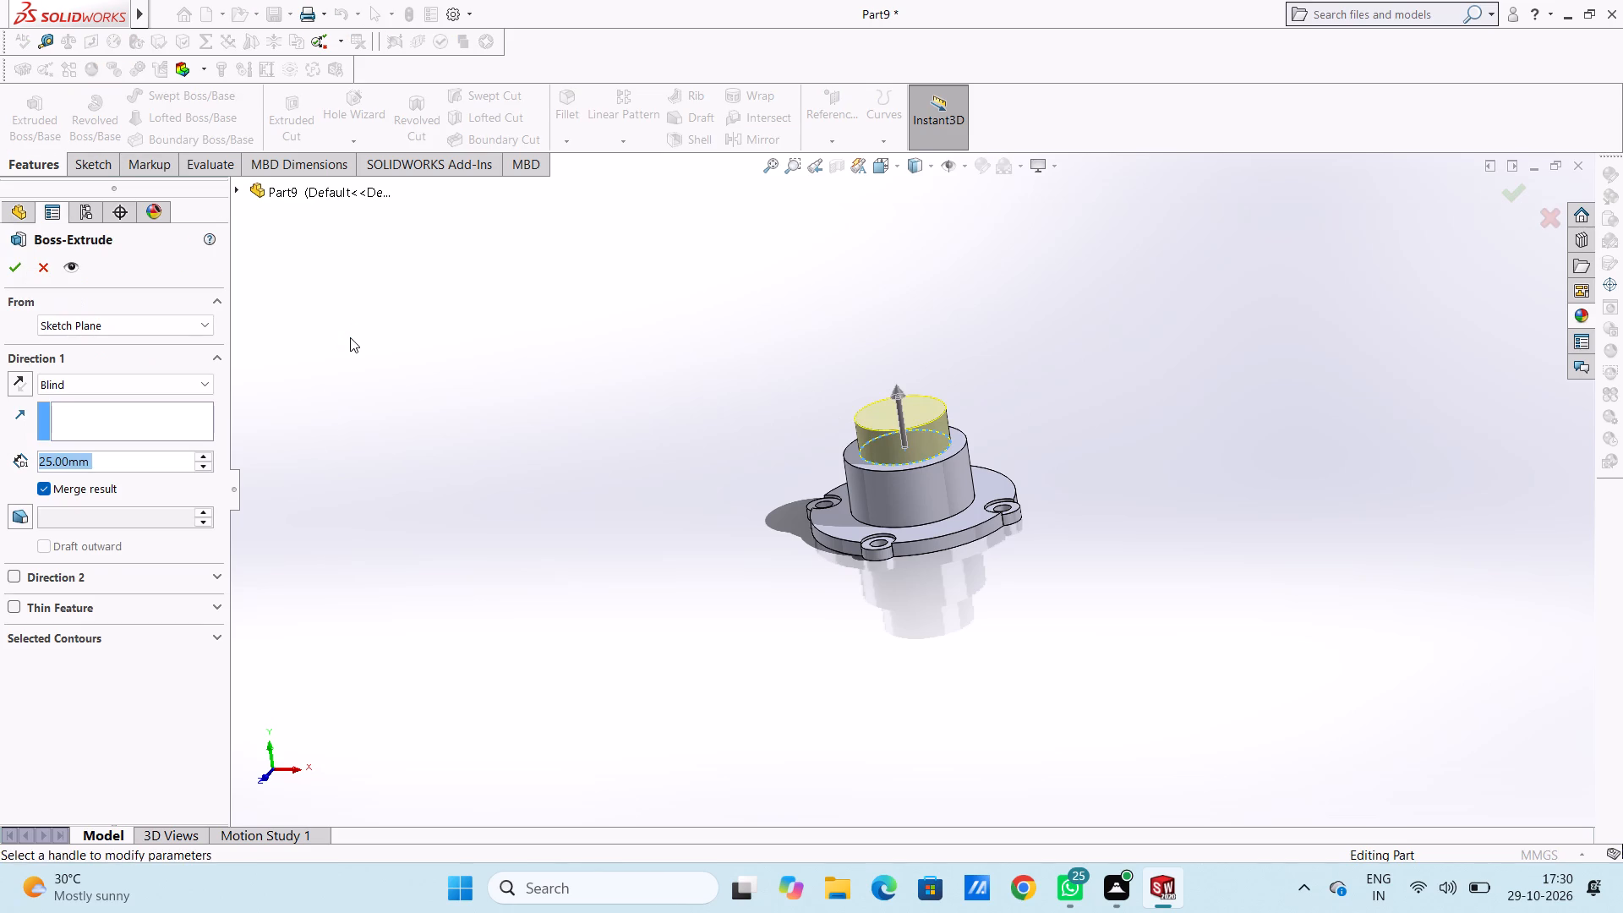
{"action": "type", "text": "25+64"}
{"action": "key", "text": "Return"}
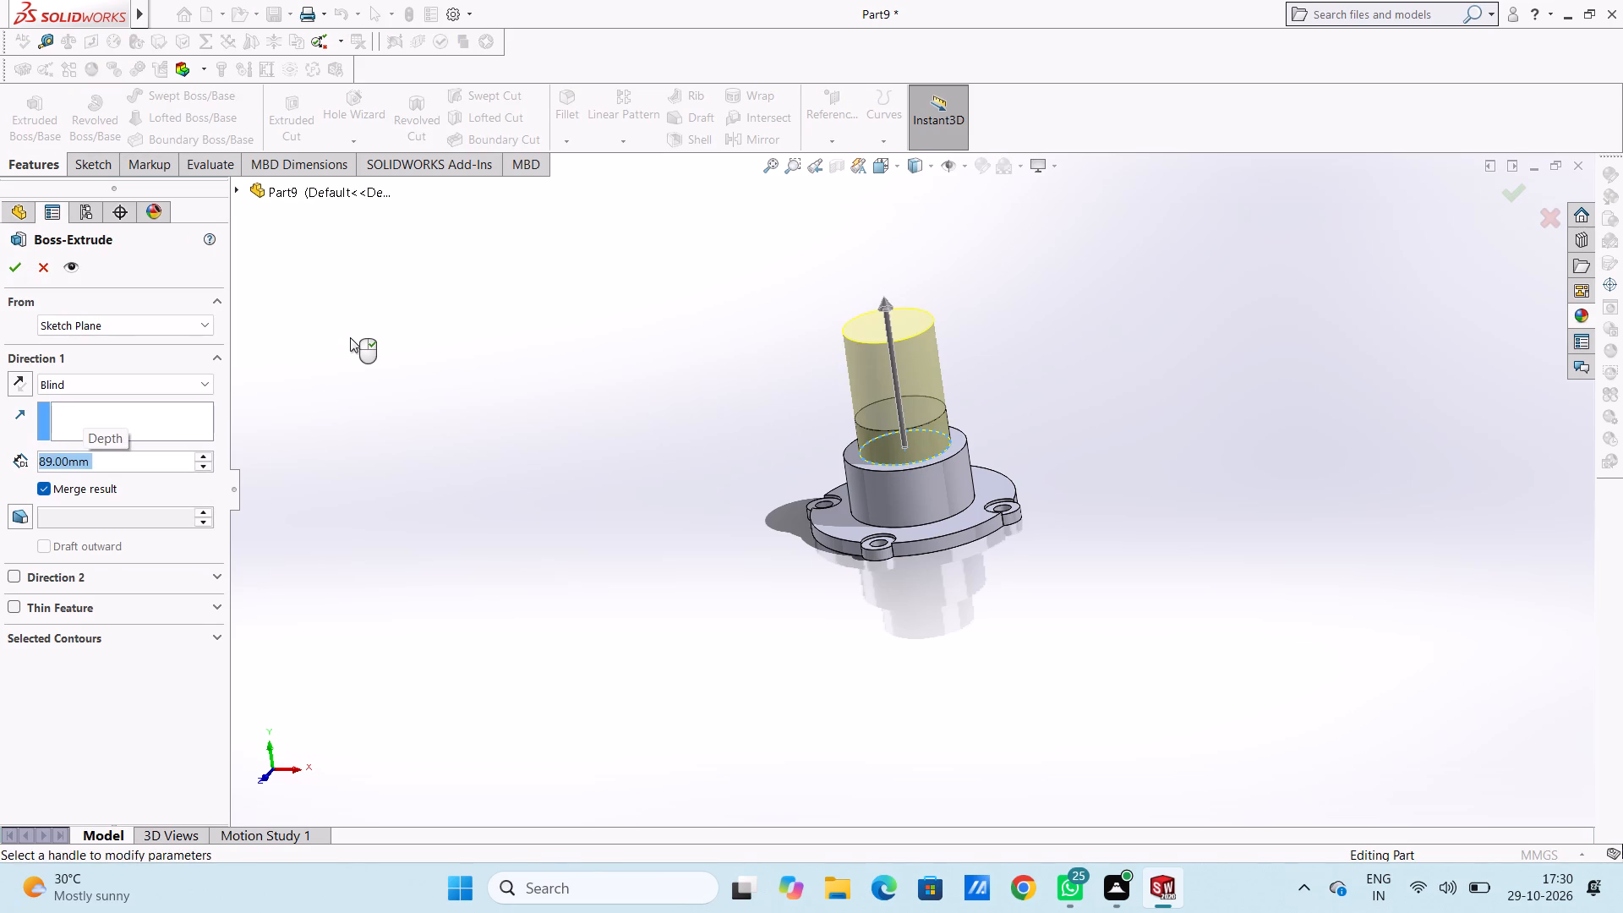
{"action": "left_click", "coordinate": [16, 271]}
{"action": "left_click", "coordinate": [415, 442]}
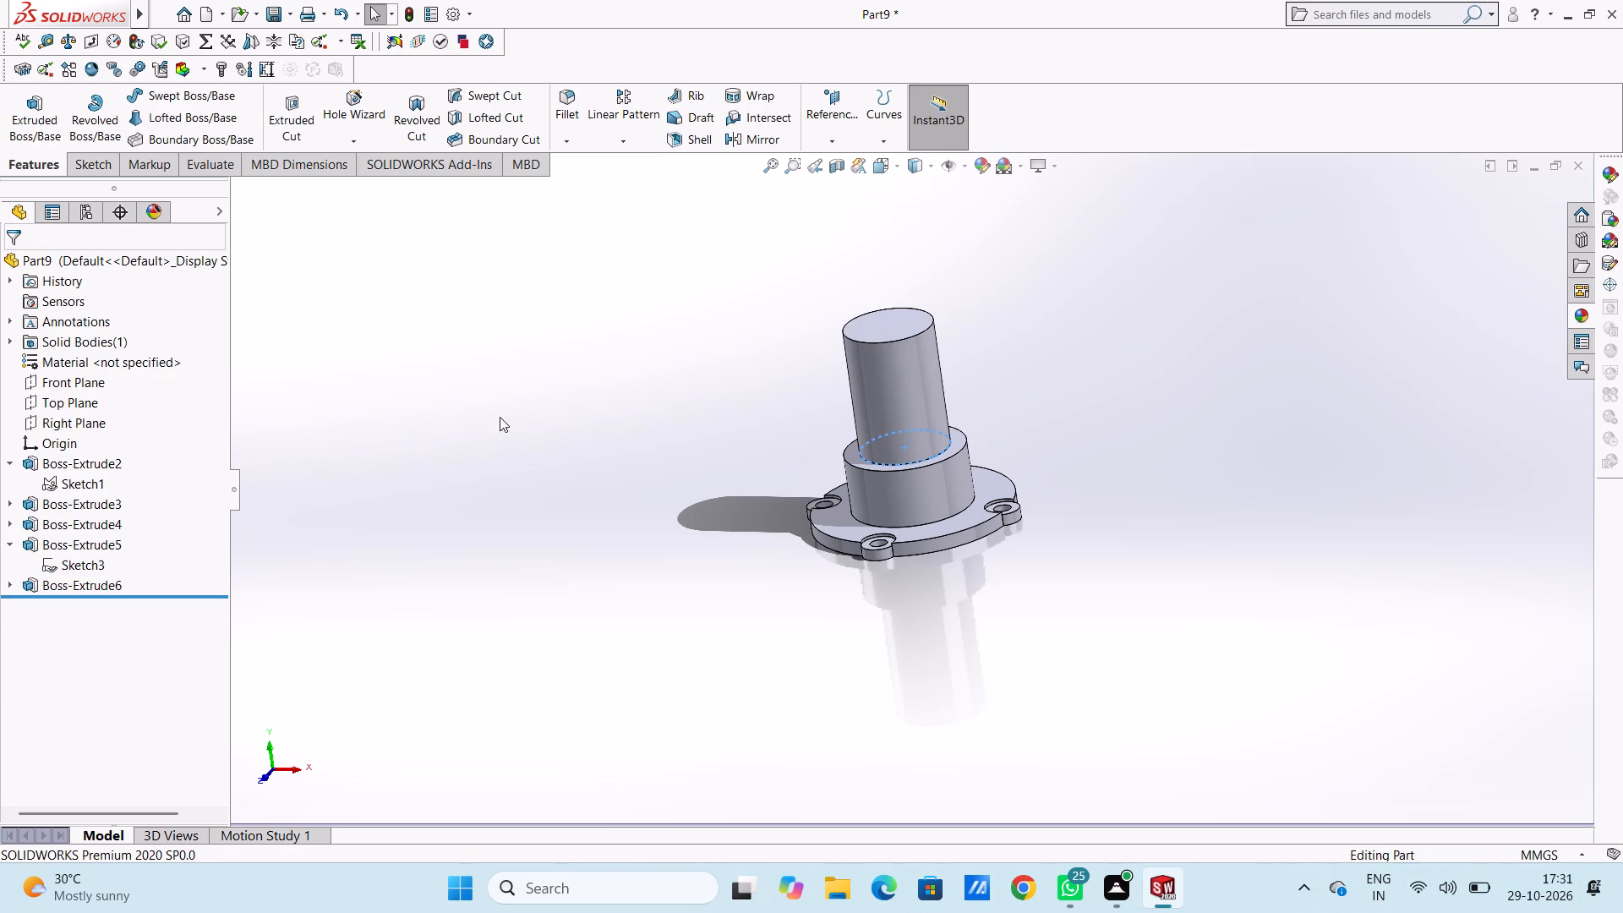
Examine the lengthened 62 mm cylinder and lugged flange from top, isometric and tilted views.
{"action": "middle_click_drag", "start_coordinate": [505, 417], "coordinate": [594, 440]}
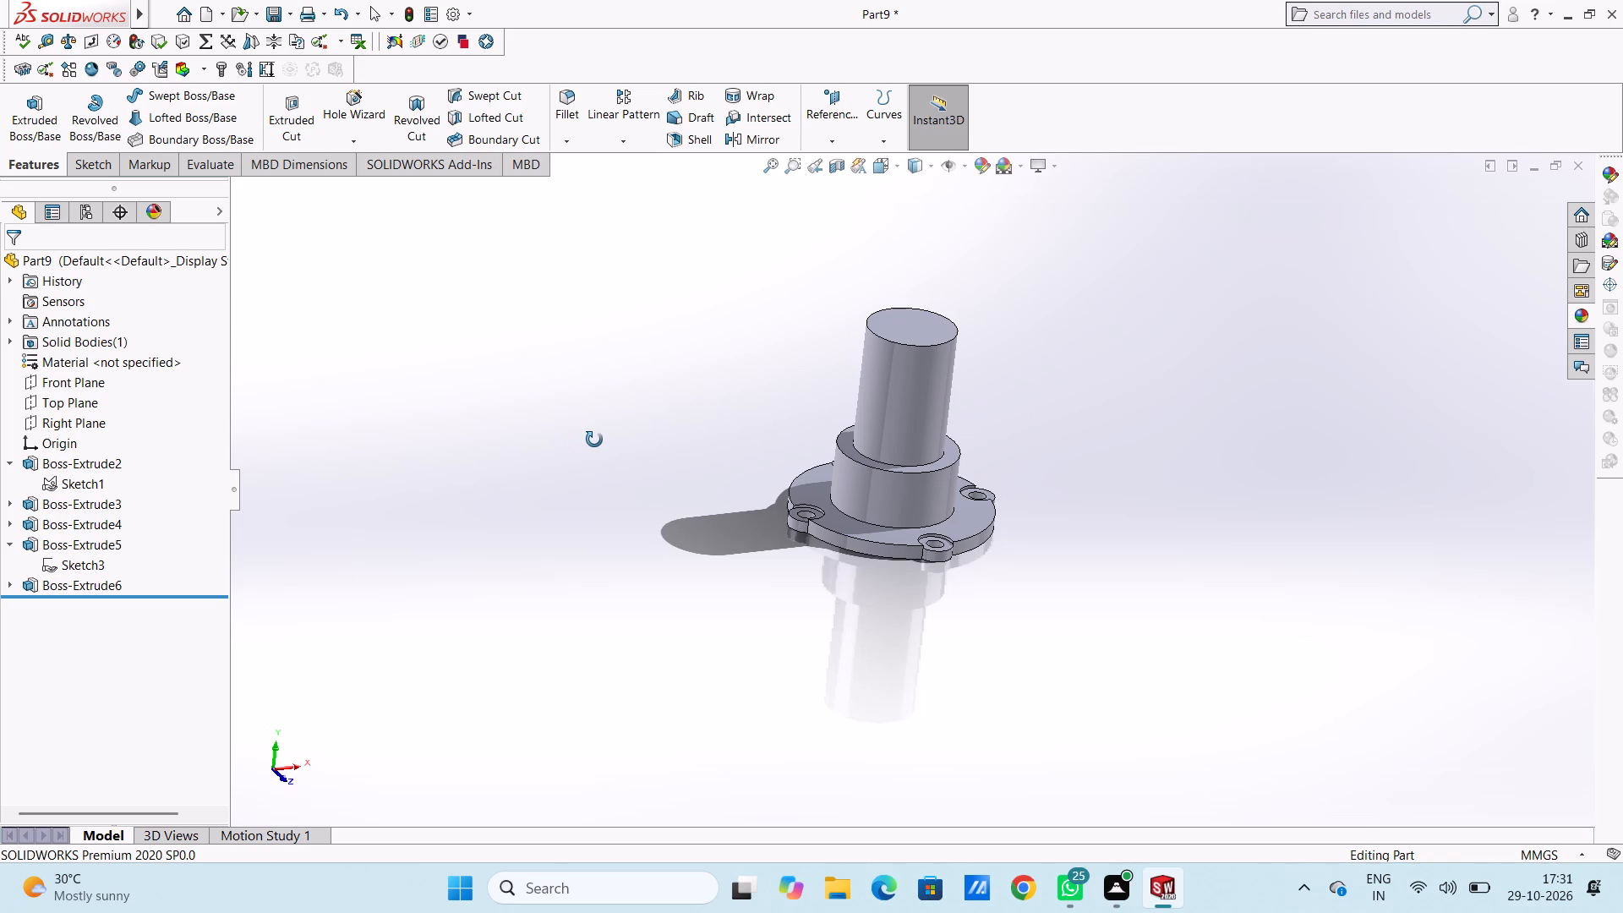
{"action": "middle_click_drag", "start_coordinate": [594, 440], "coordinate": [624, 466]}
{"action": "scroll", "coordinate": [624, 467], "scroll_direction": "up", "scroll_amount": 1}
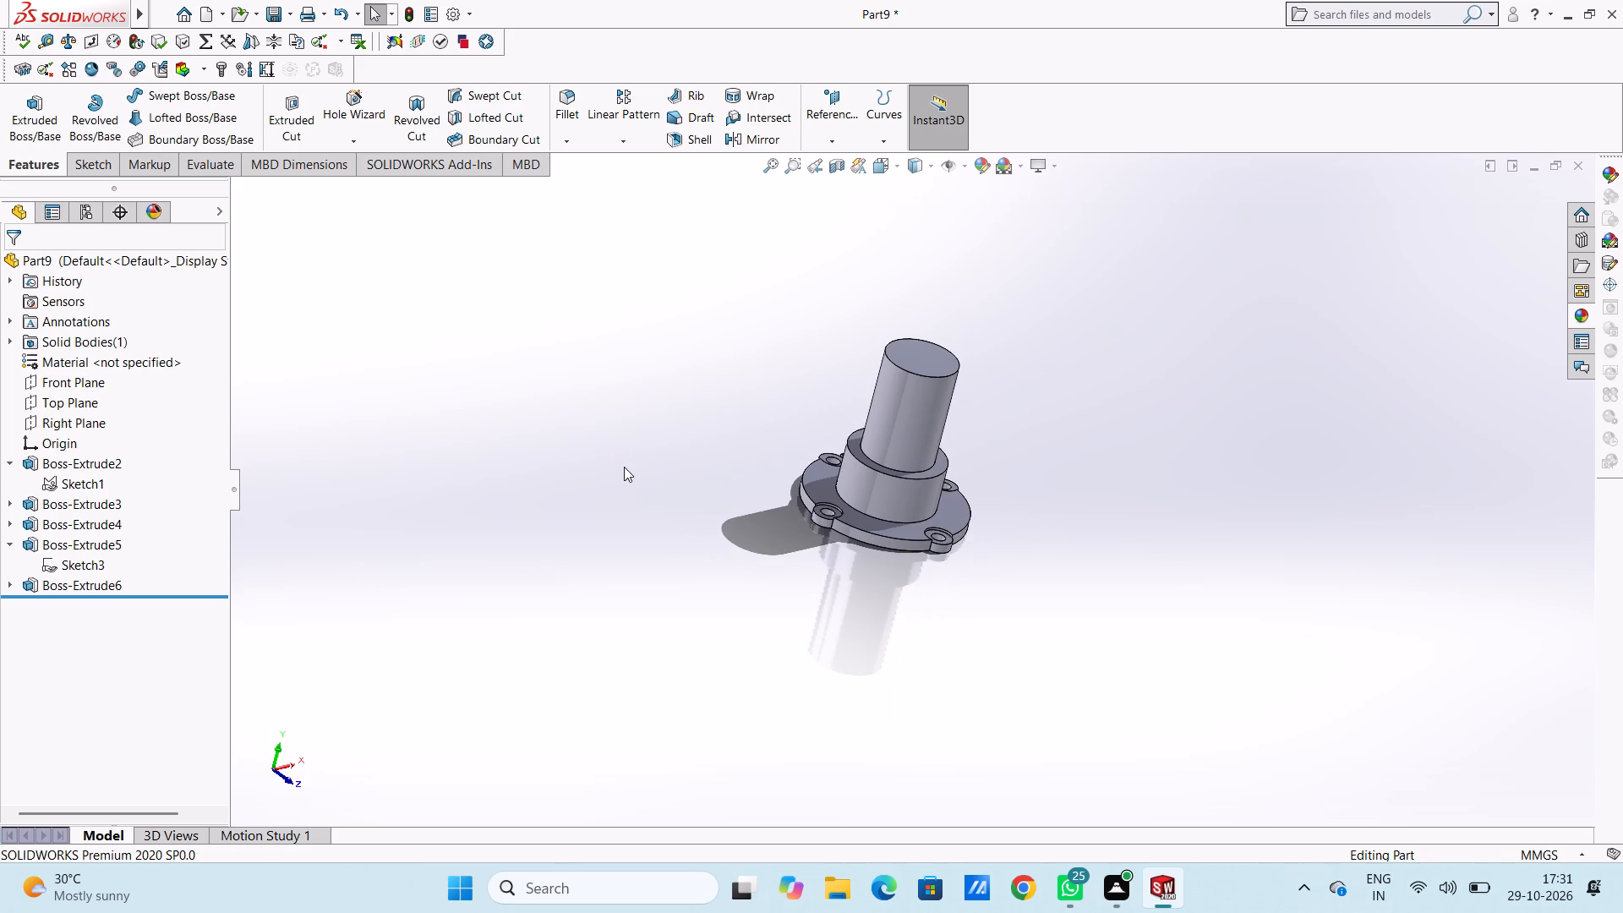
{"action": "key", "text": "ctrl+5"}
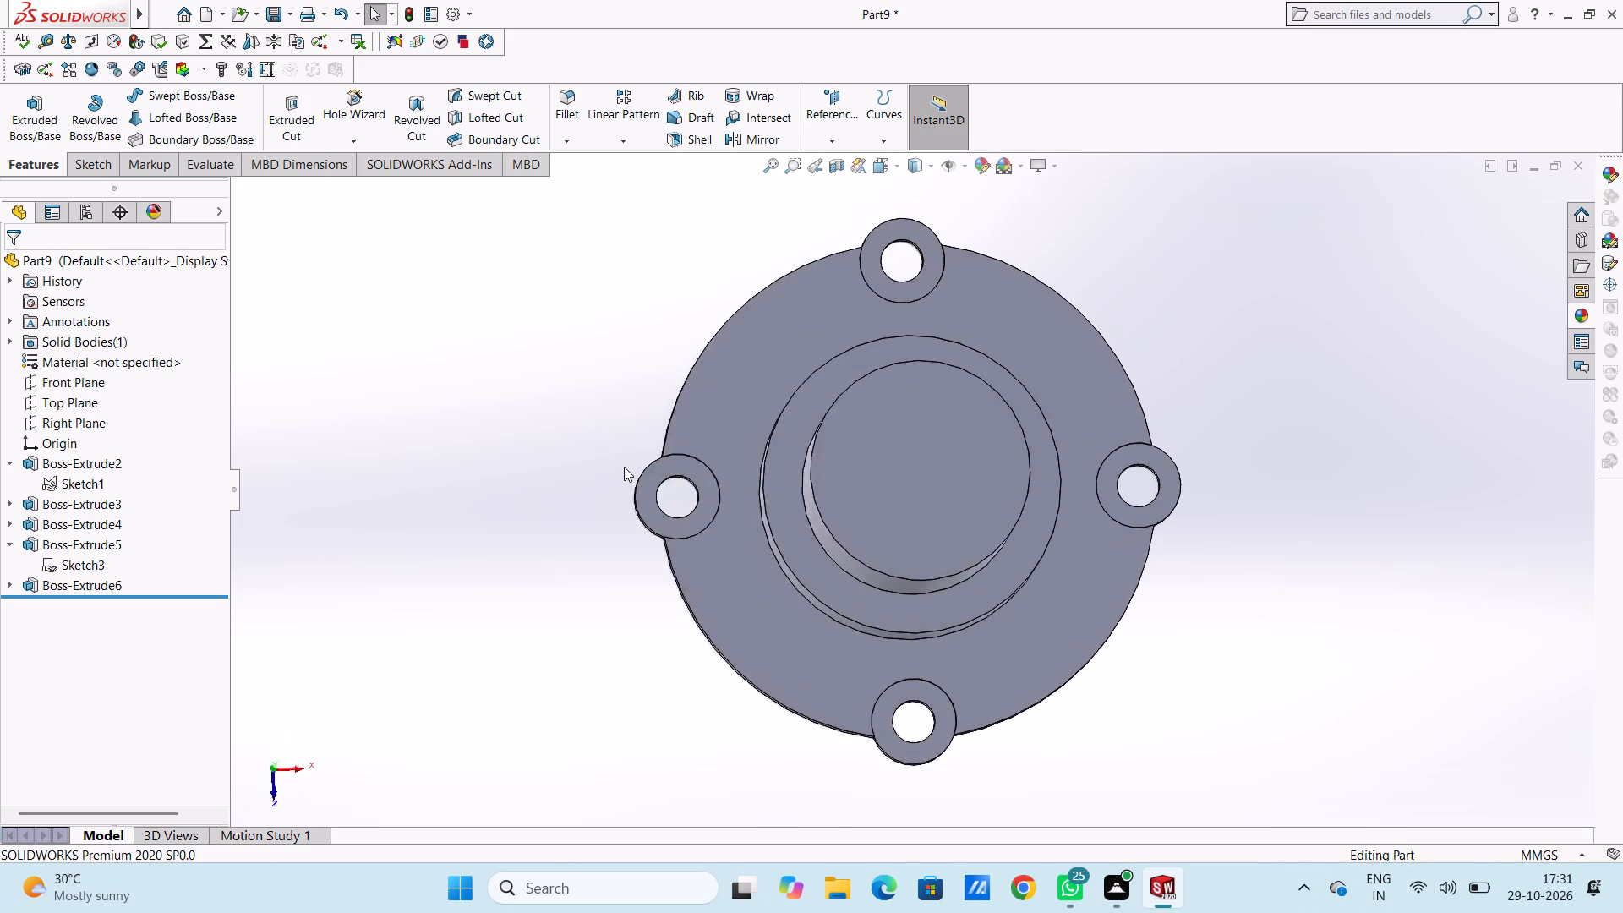
{"action": "key", "text": "ctrl+7"}
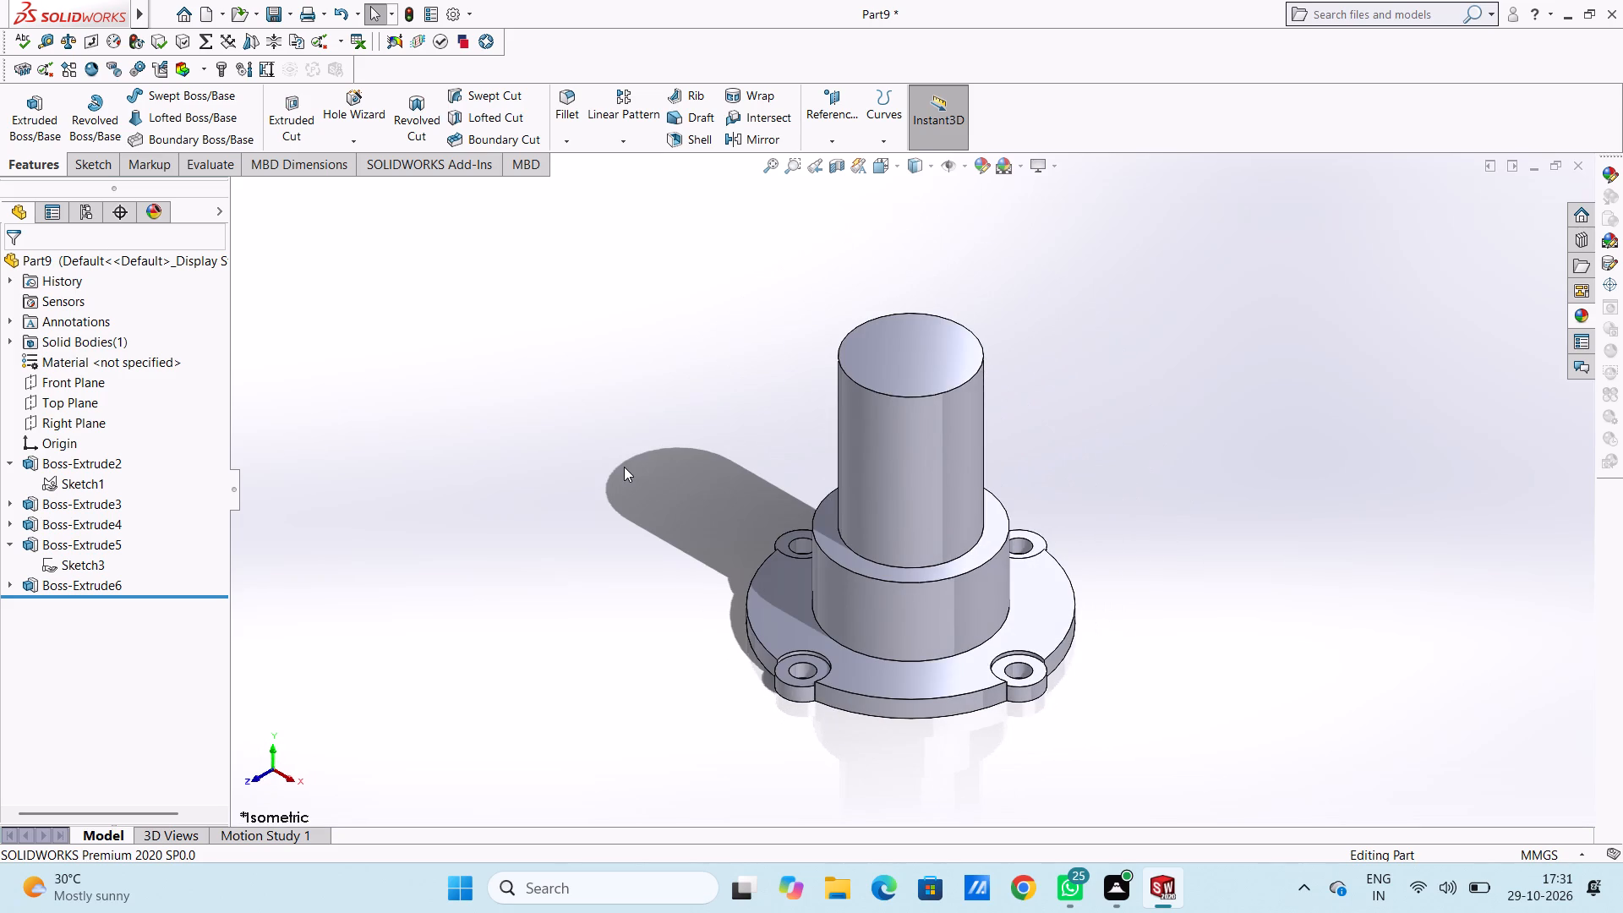
{"action": "key", "text": "ctrl+5"}
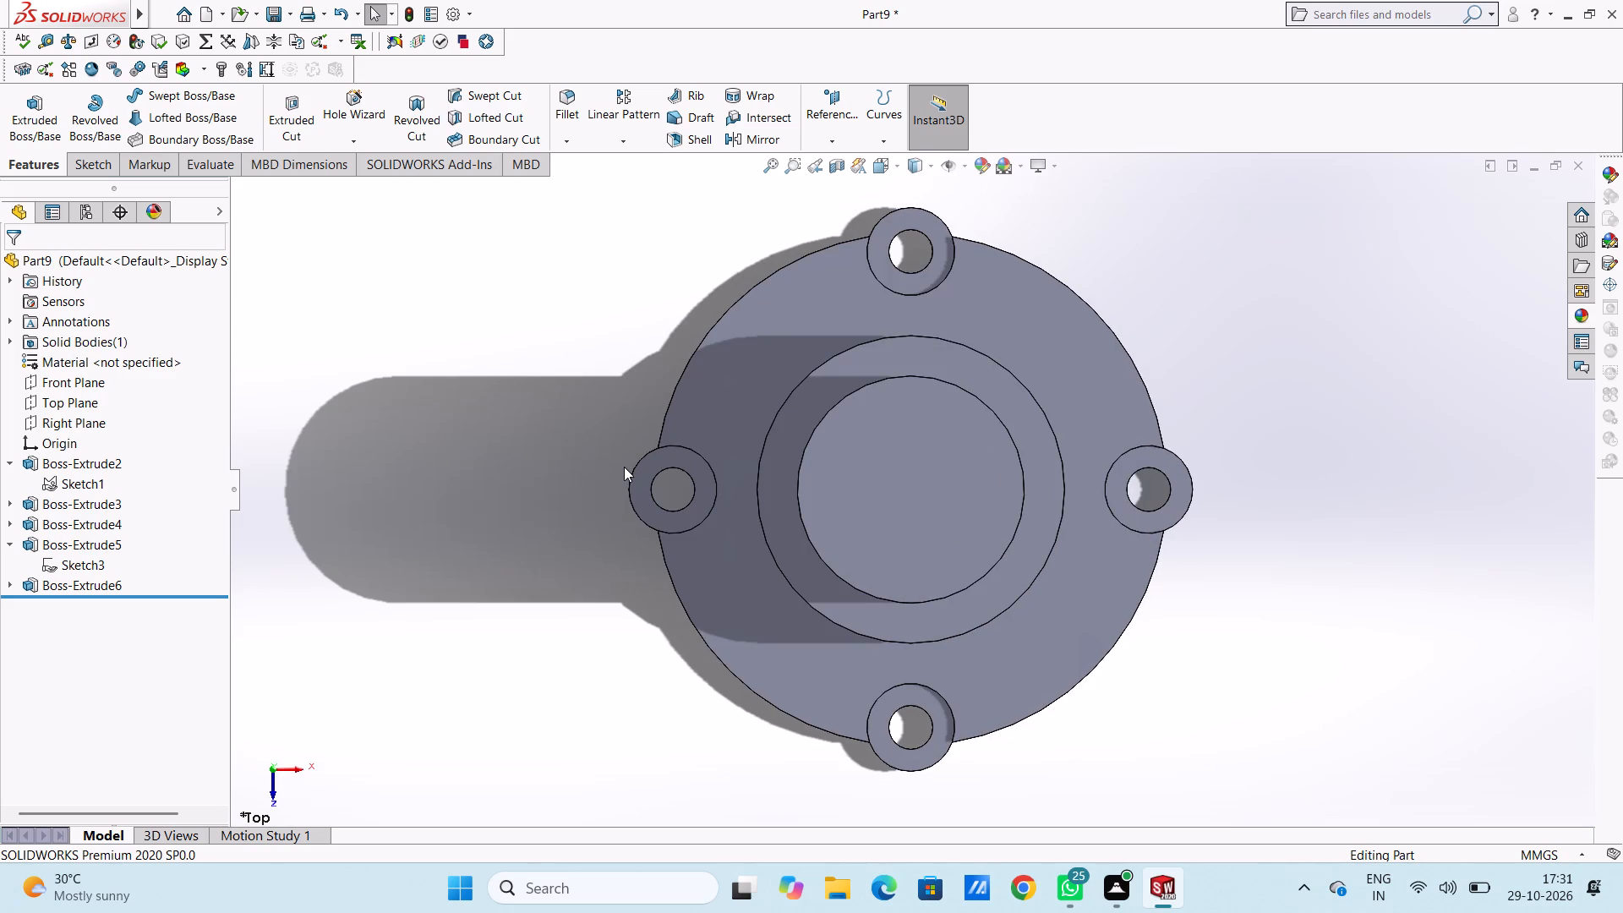
{"action": "scroll", "coordinate": [555, 584], "scroll_direction": "up", "scroll_amount": 1}
{"action": "middle_click_drag", "start_coordinate": [555, 584], "coordinate": [555, 583]}
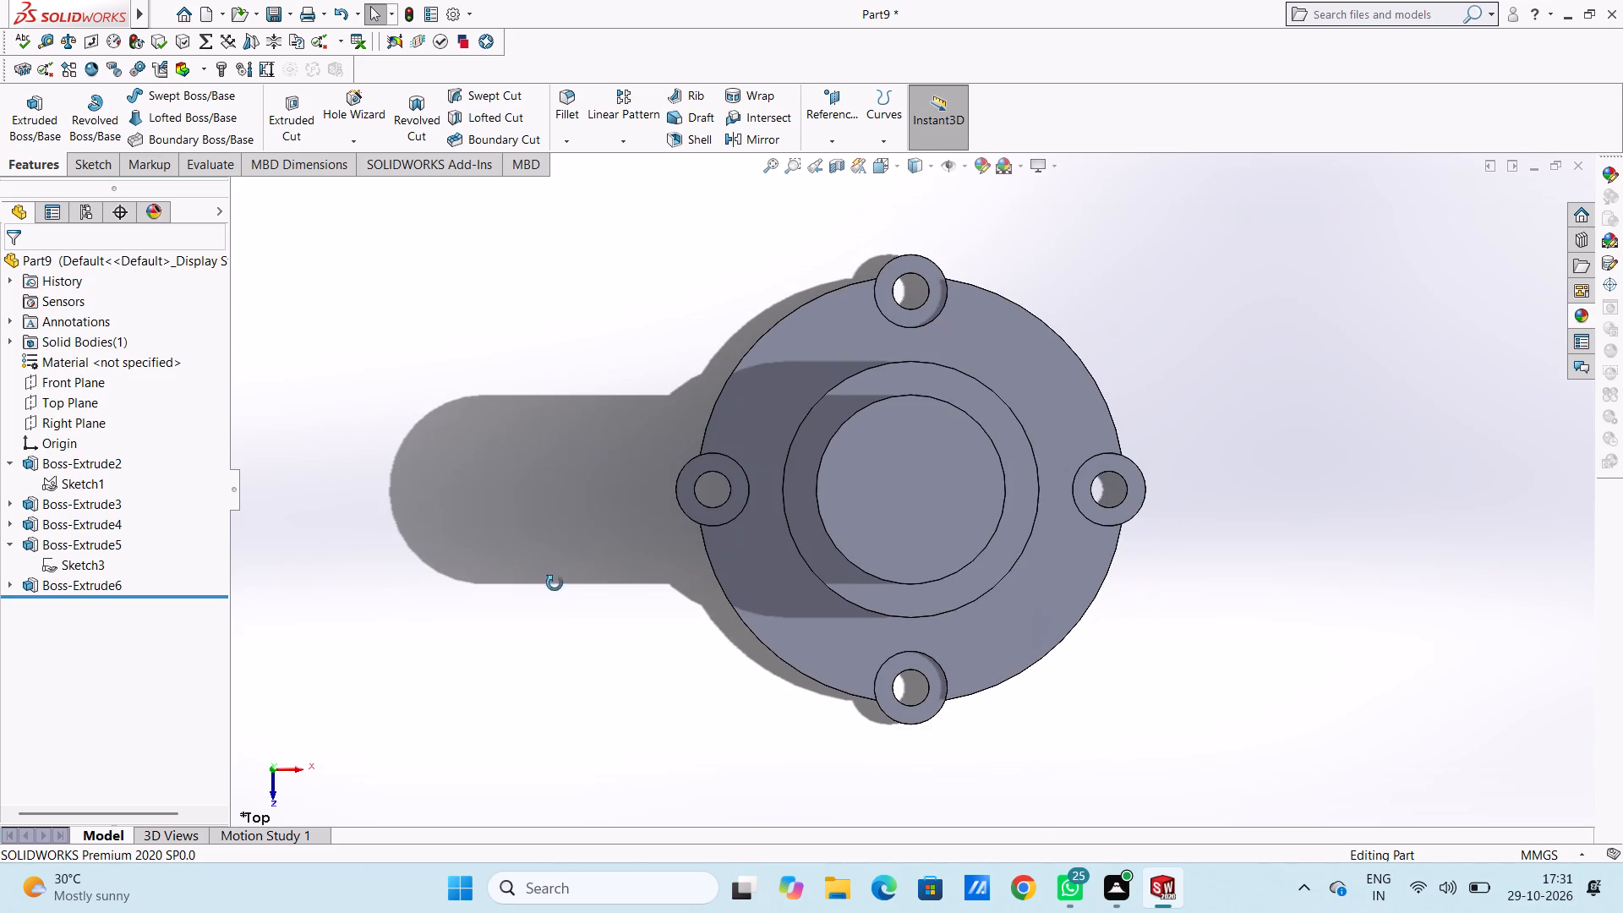
{"action": "middle_click_drag", "start_coordinate": [555, 583], "coordinate": [579, 580]}
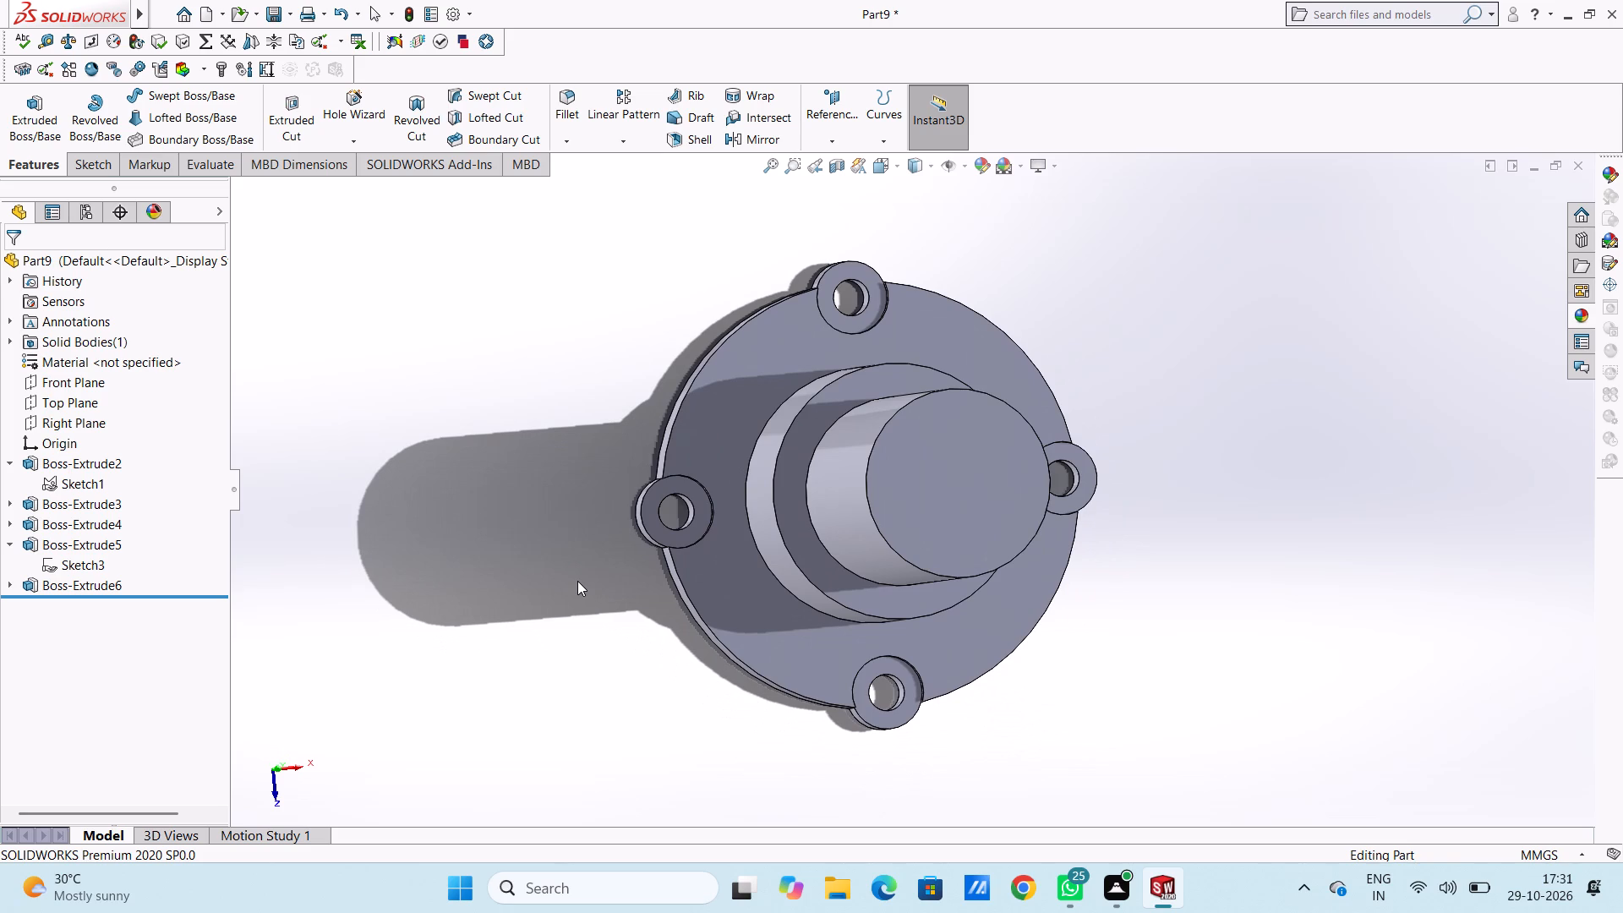
Sketch a 31 mm radius circle centred on the origin on the 62 mm cylinder's top face, reaching its edge.
{"action": "key", "text": "ctrl+5"}
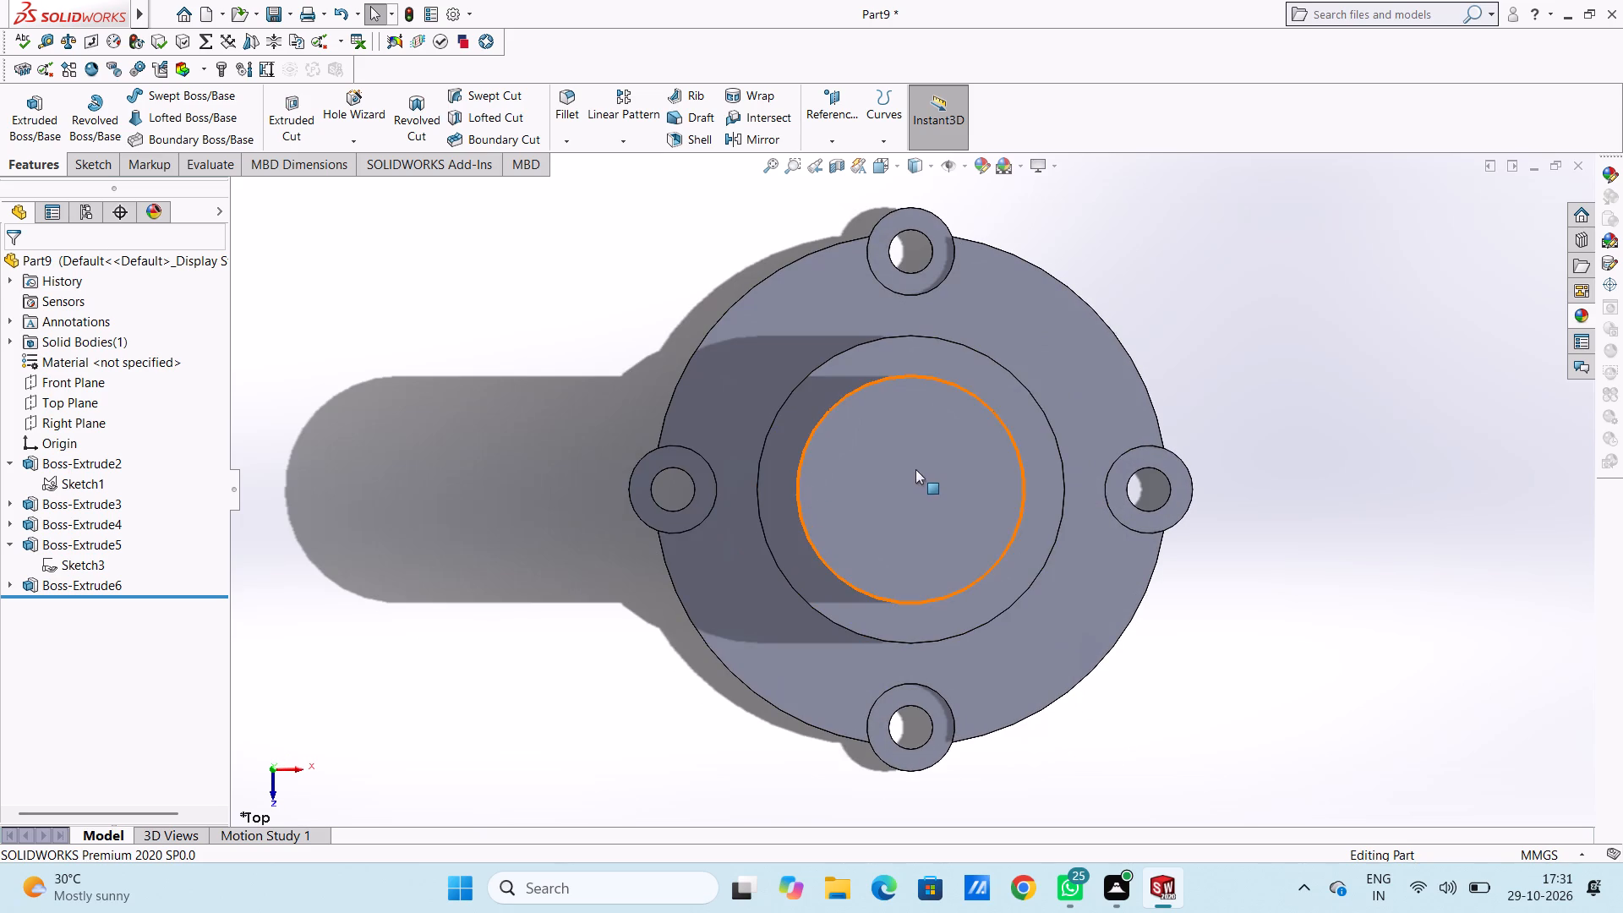
{"action": "left_click", "coordinate": [915, 469]}
{"action": "left_click", "coordinate": [989, 421]}
{"action": "left_click", "coordinate": [1211, 320]}
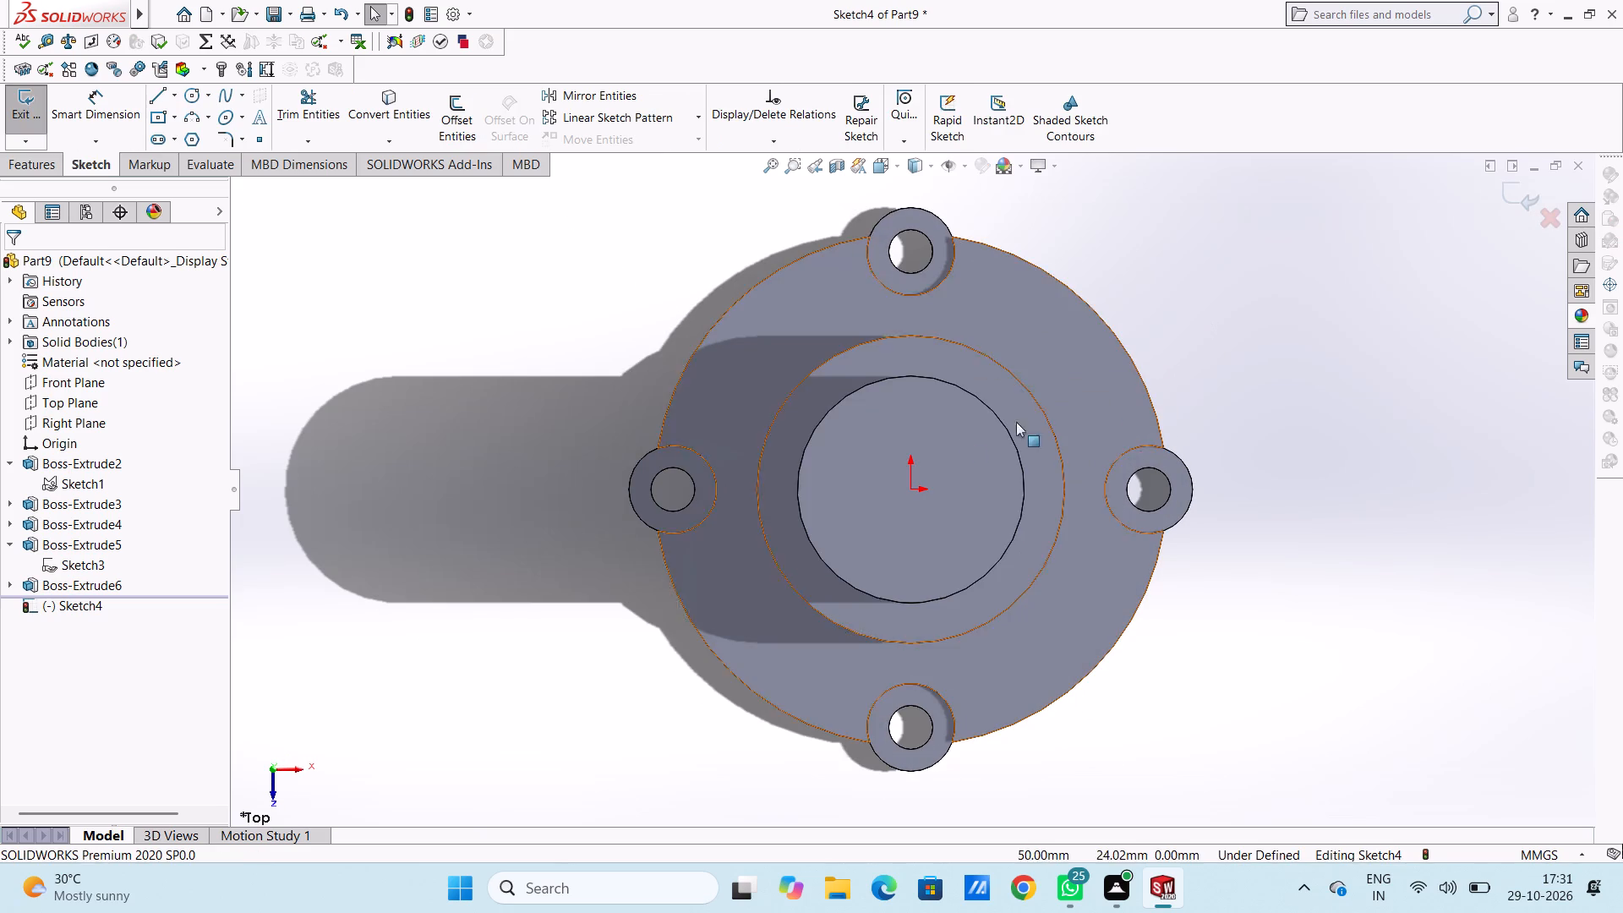
{"action": "left_click", "coordinate": [192, 94]}
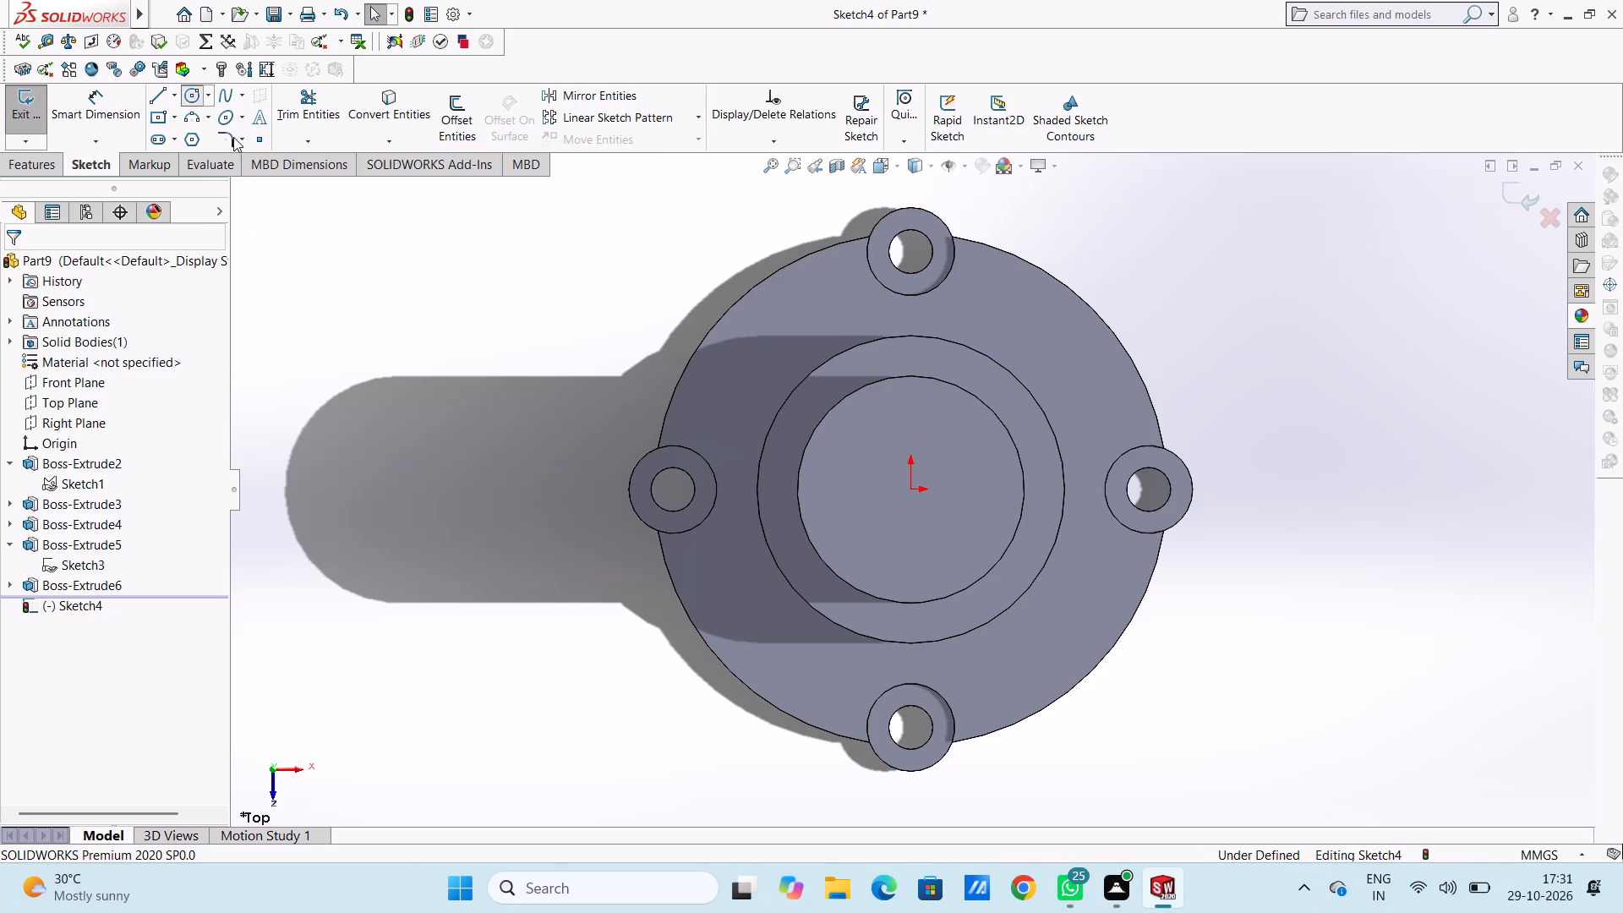
{"action": "left_click", "coordinate": [915, 488]}
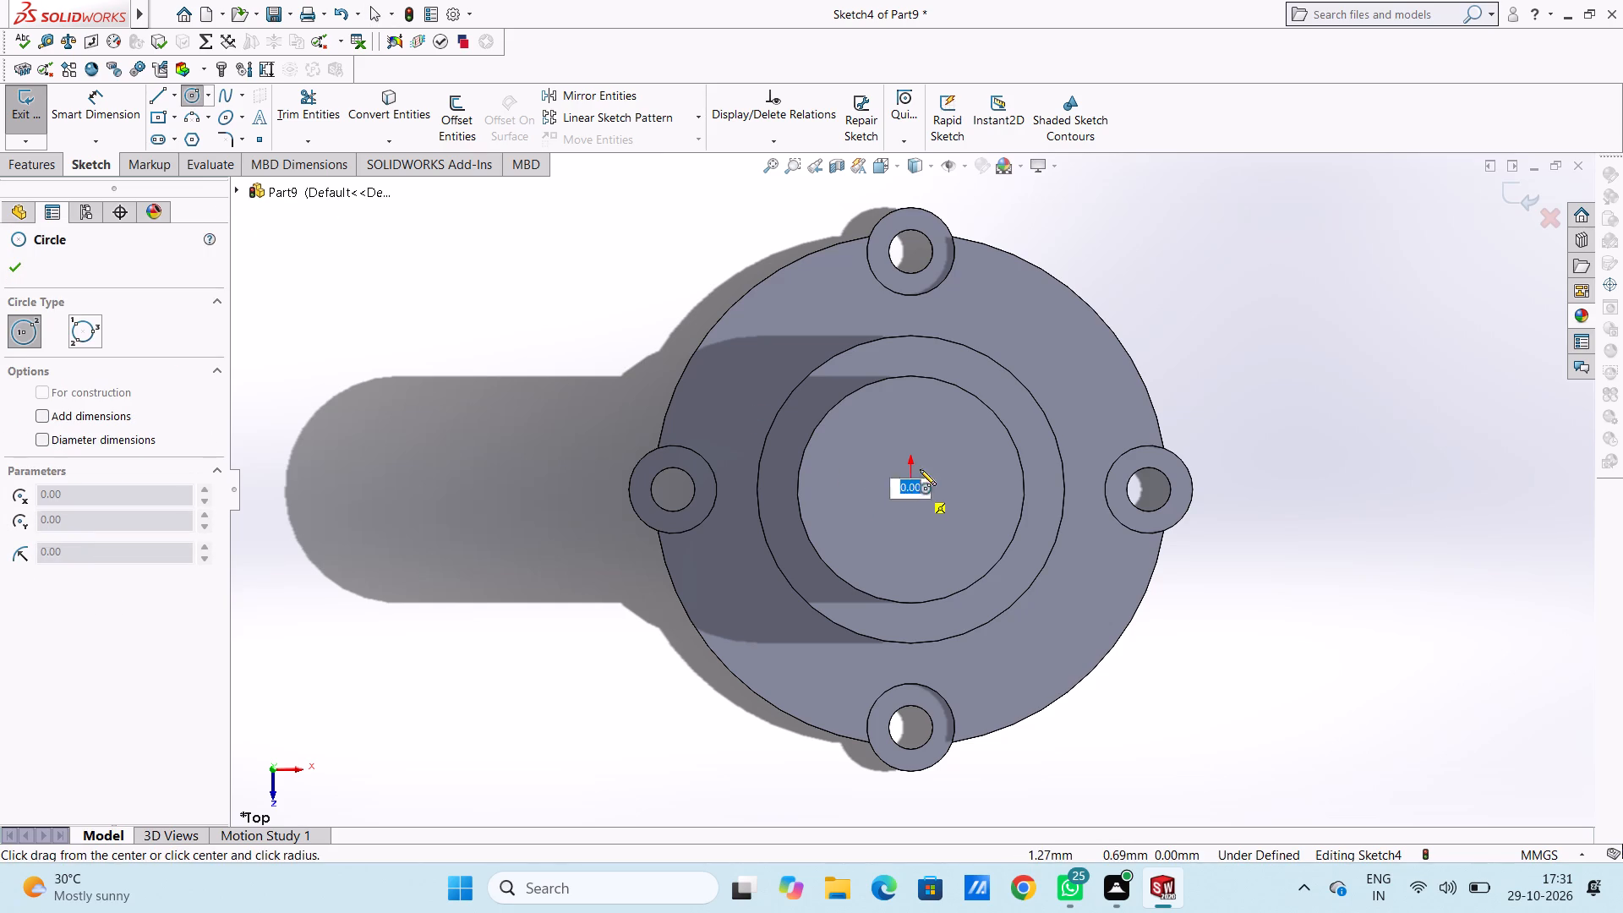
{"action": "left_click", "coordinate": [974, 394]}
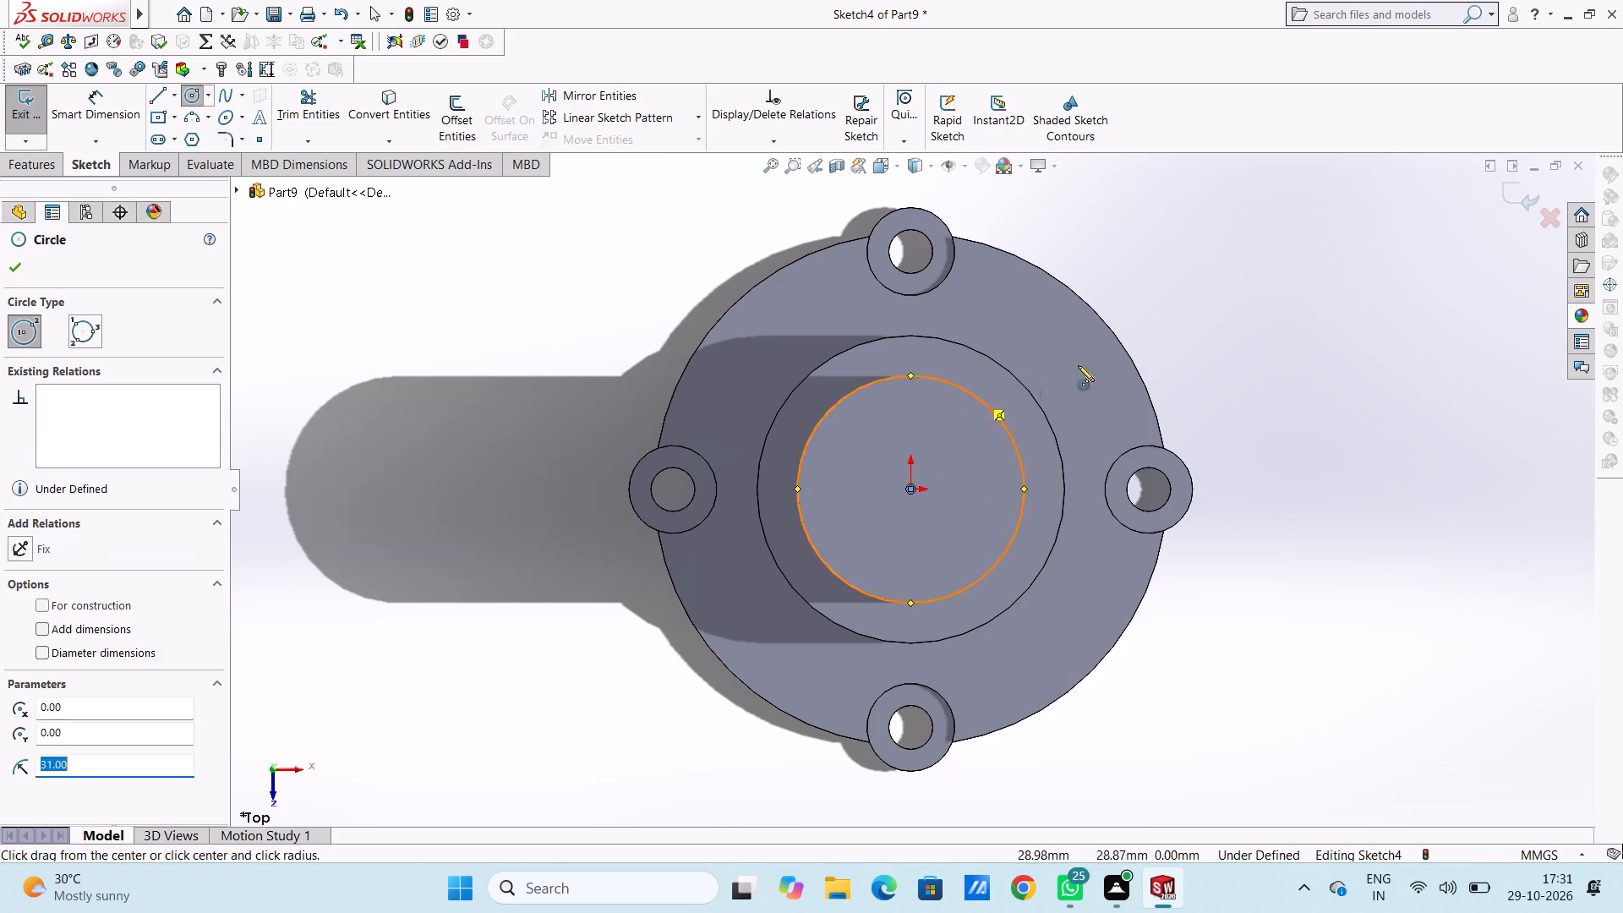
{"action": "right_click", "coordinate": [1271, 315]}
{"action": "left_click", "coordinate": [1285, 328]}
{"action": "left_click", "coordinate": [1255, 339]}
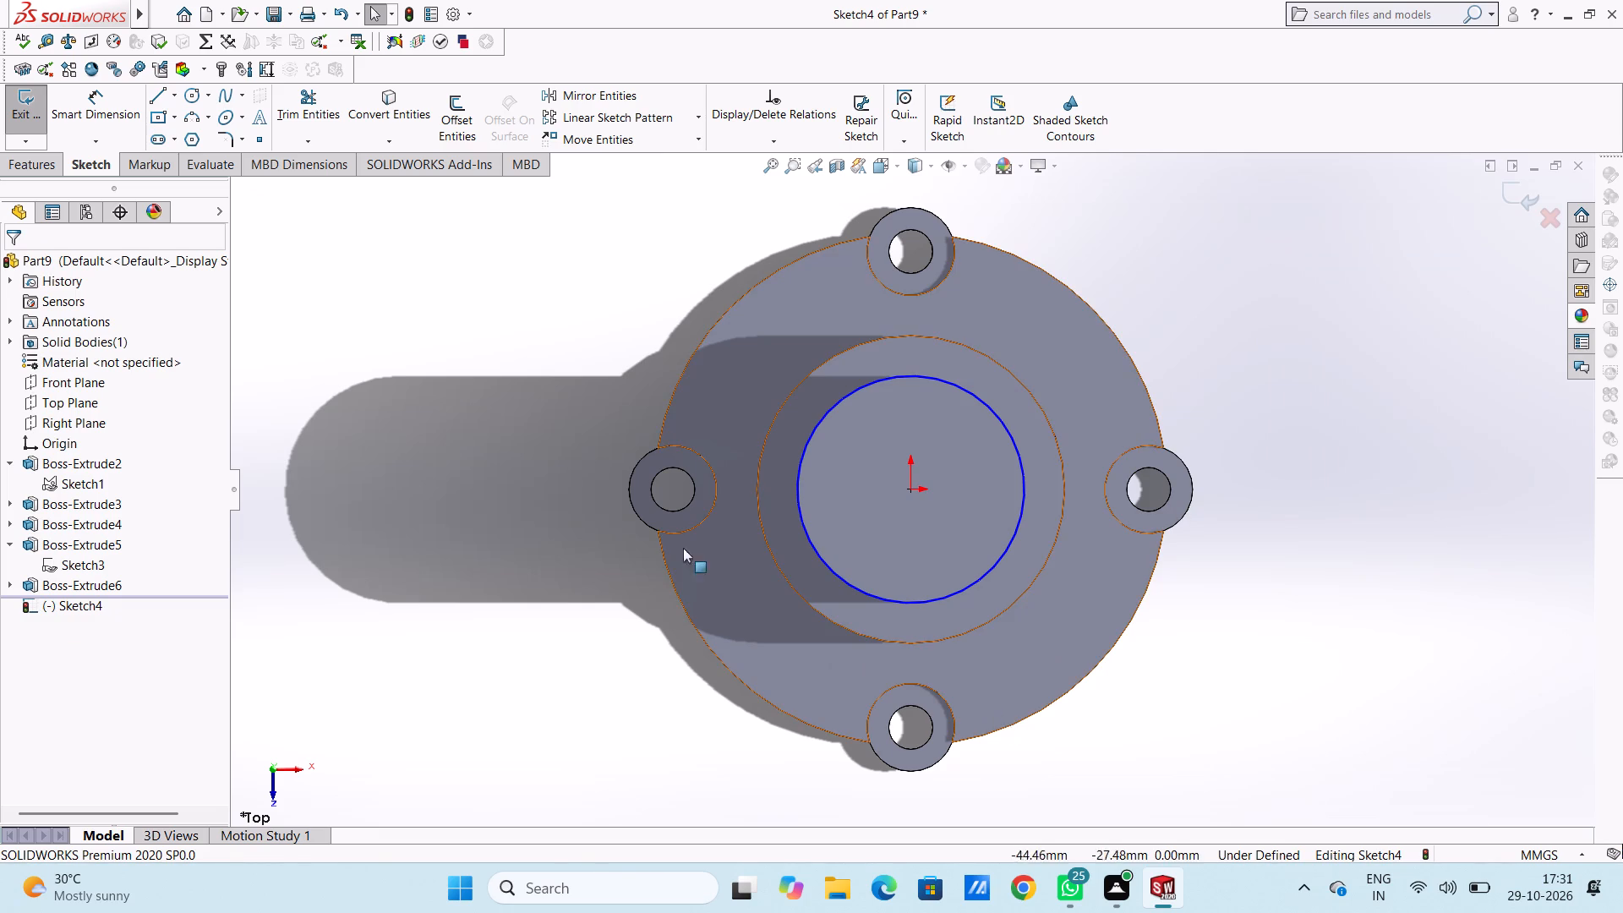
Start a sketch line from the upper quadrant point of the 31 mm radius circle.
{"action": "scroll", "coordinate": [636, 511], "scroll_direction": "up", "scroll_amount": 4}
{"action": "scroll", "coordinate": [1041, 653], "scroll_direction": "down", "scroll_amount": 2}
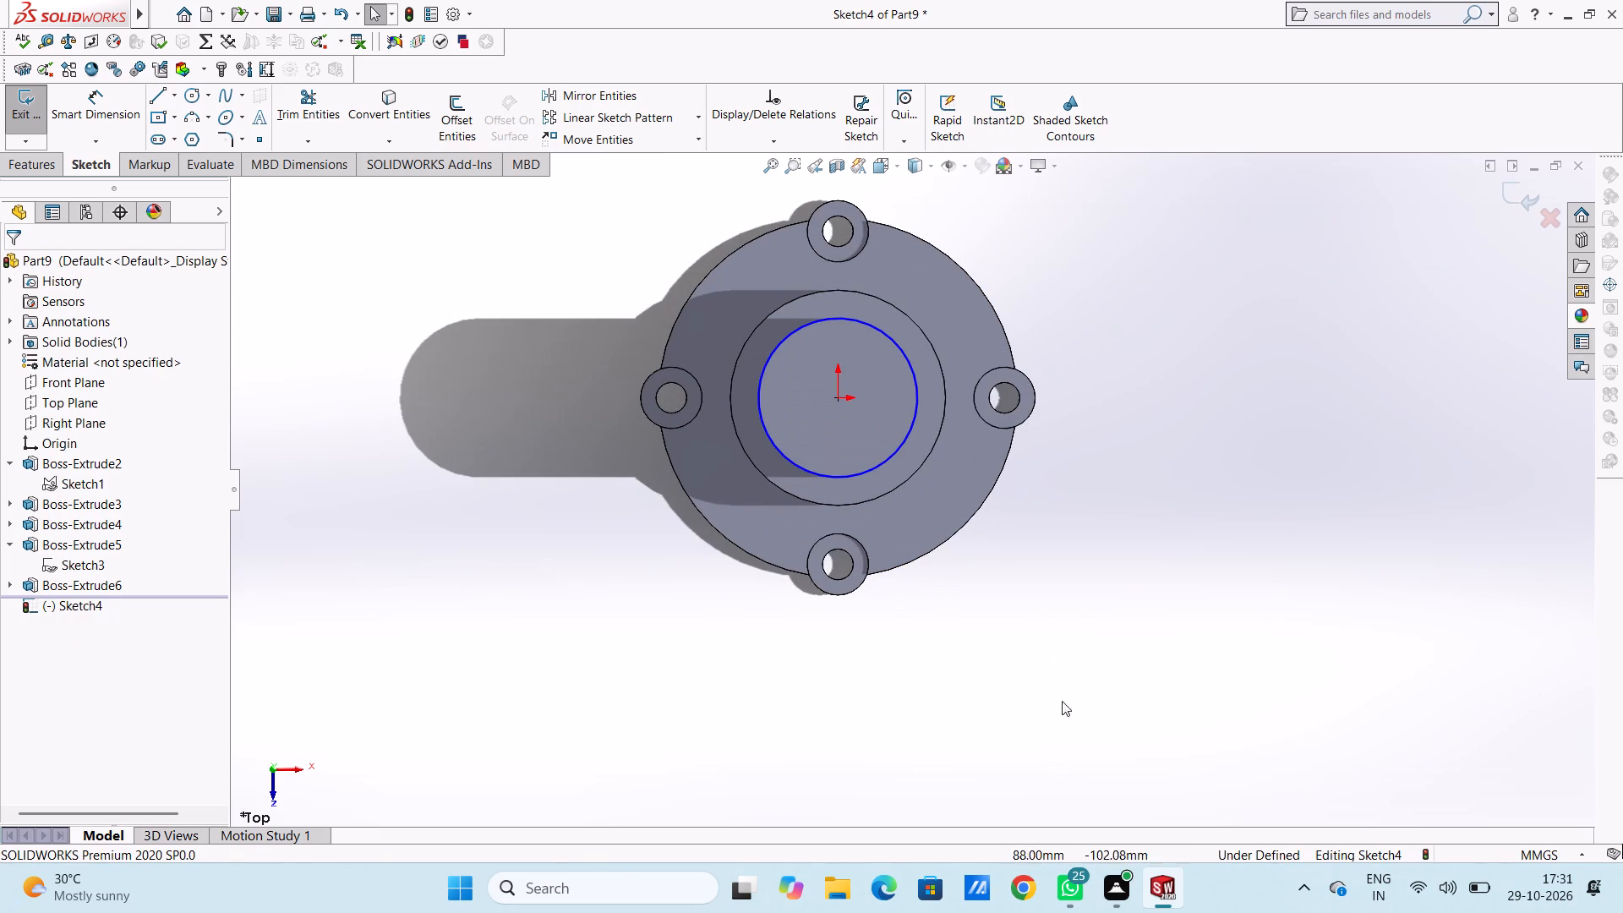
{"action": "left_click", "coordinate": [159, 97]}
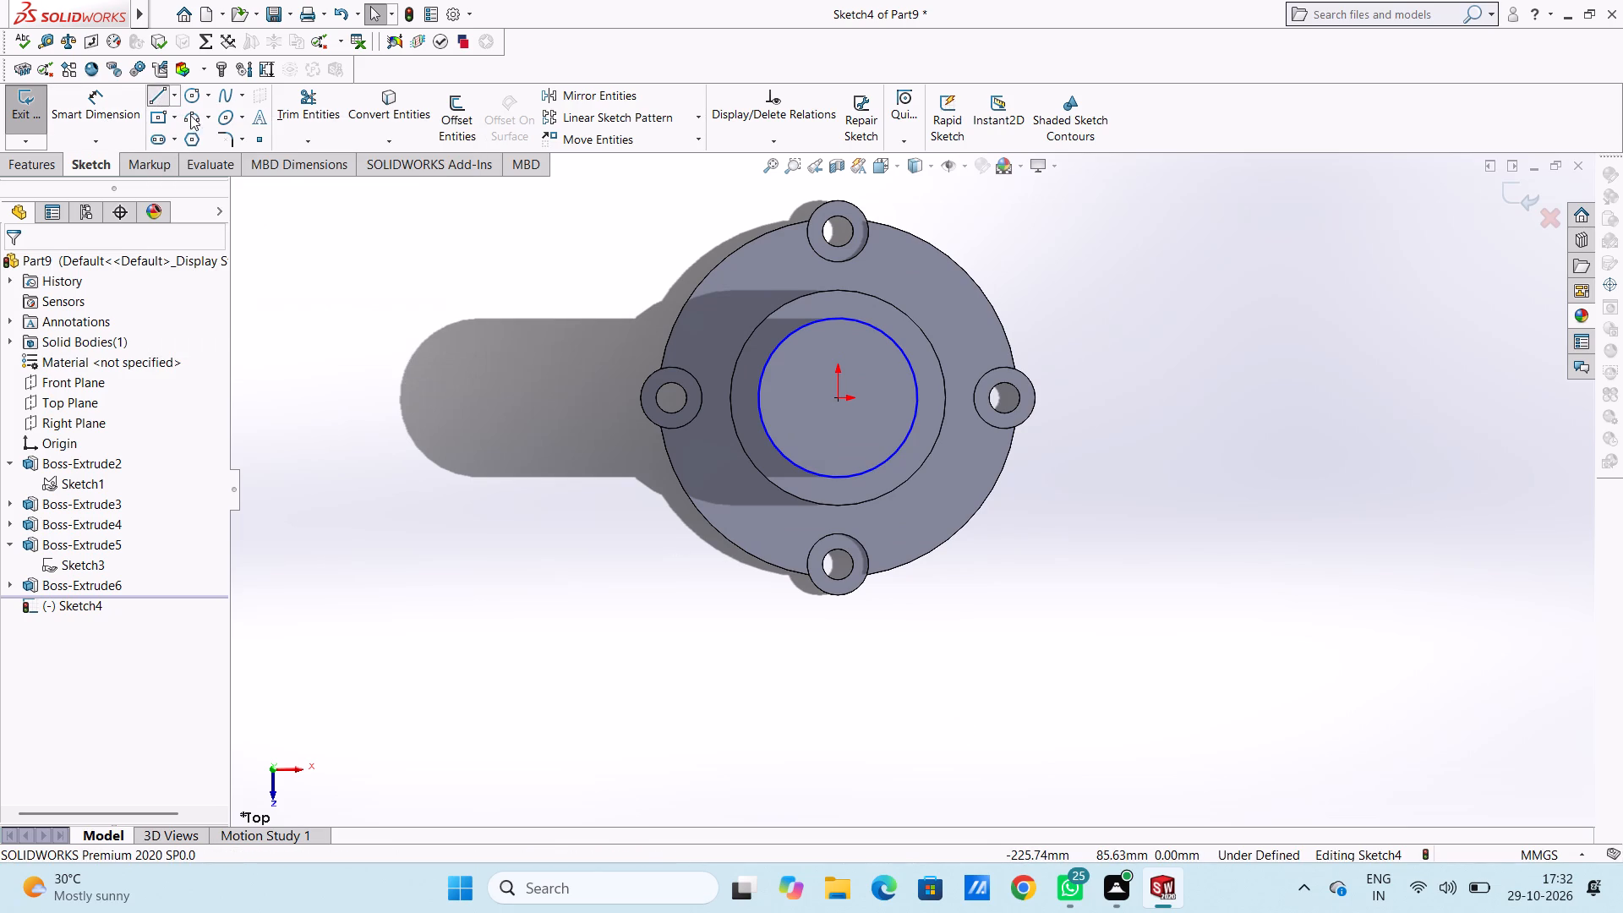
{"action": "left_click", "coordinate": [841, 317]}
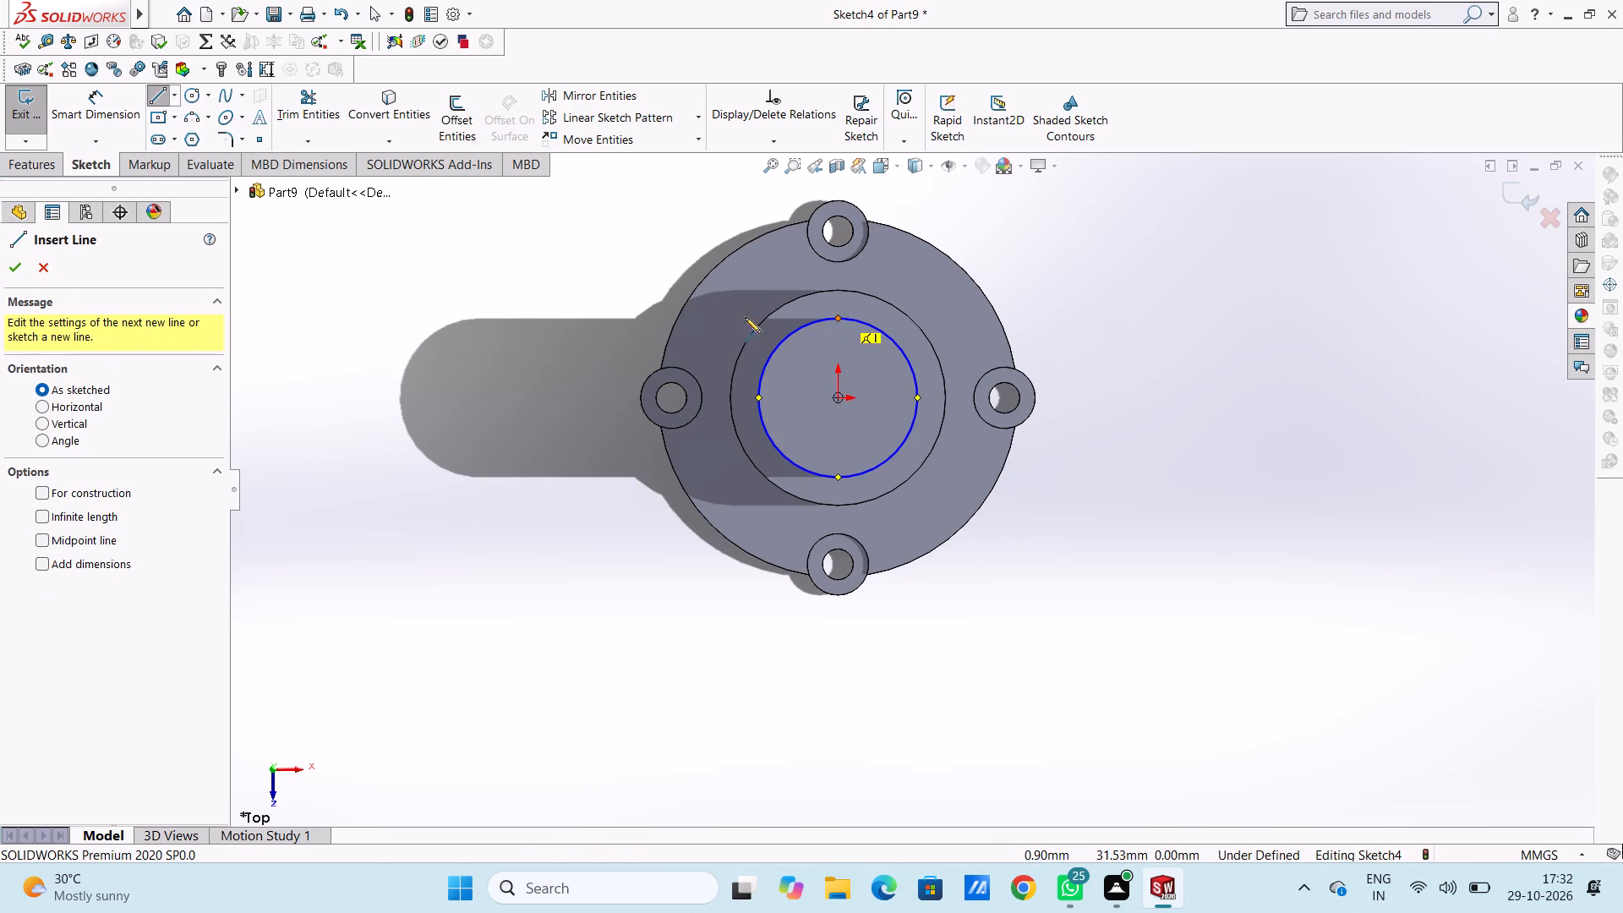
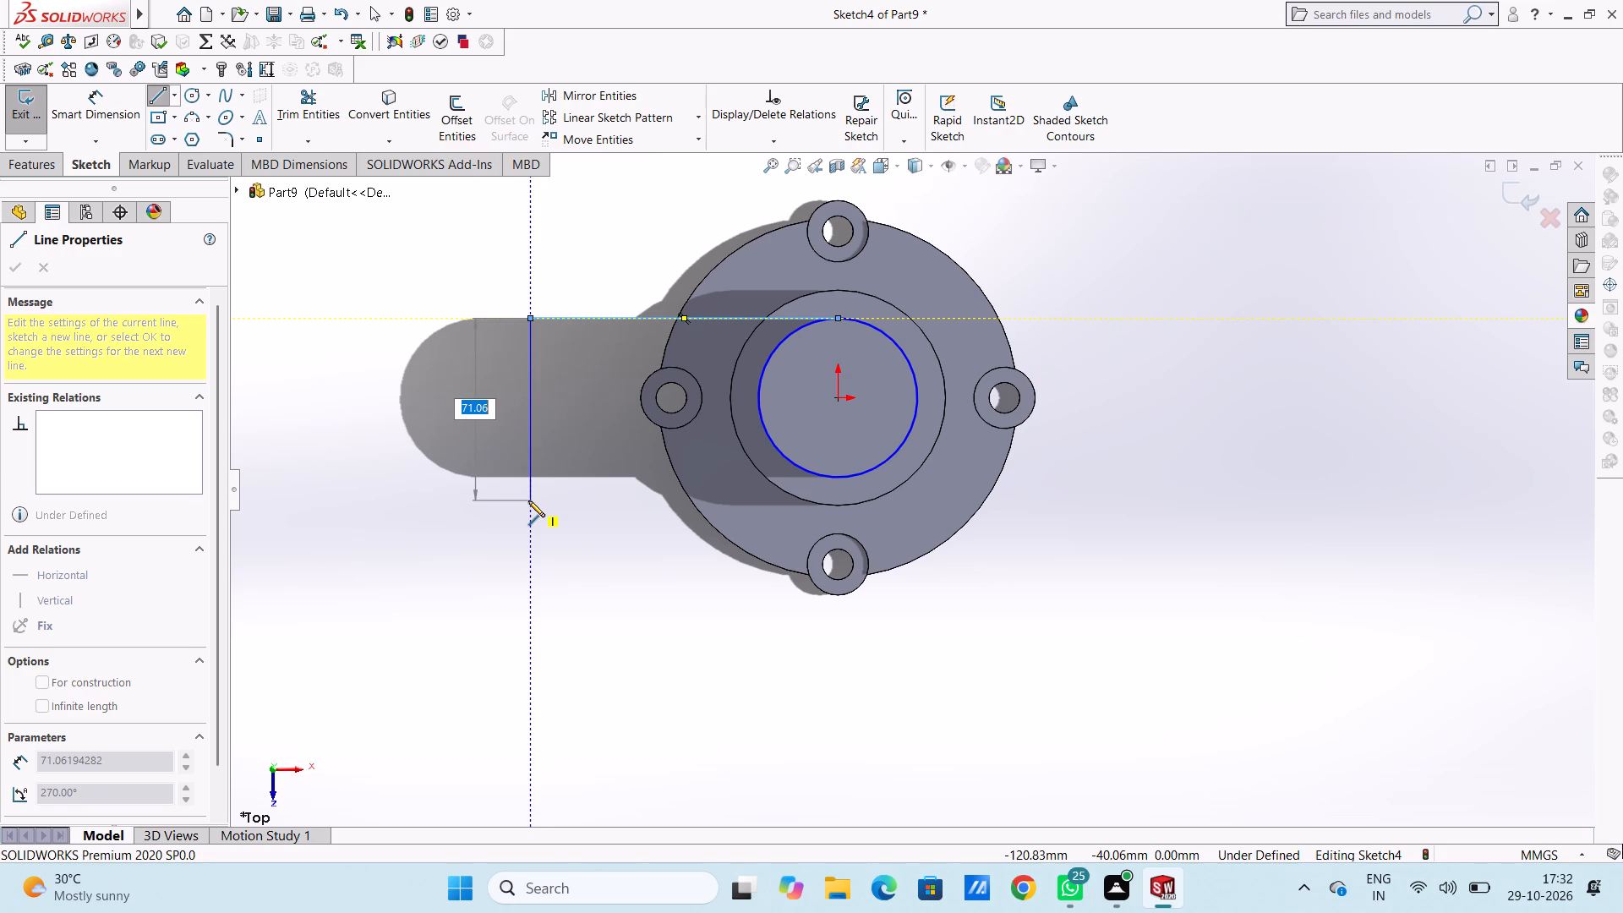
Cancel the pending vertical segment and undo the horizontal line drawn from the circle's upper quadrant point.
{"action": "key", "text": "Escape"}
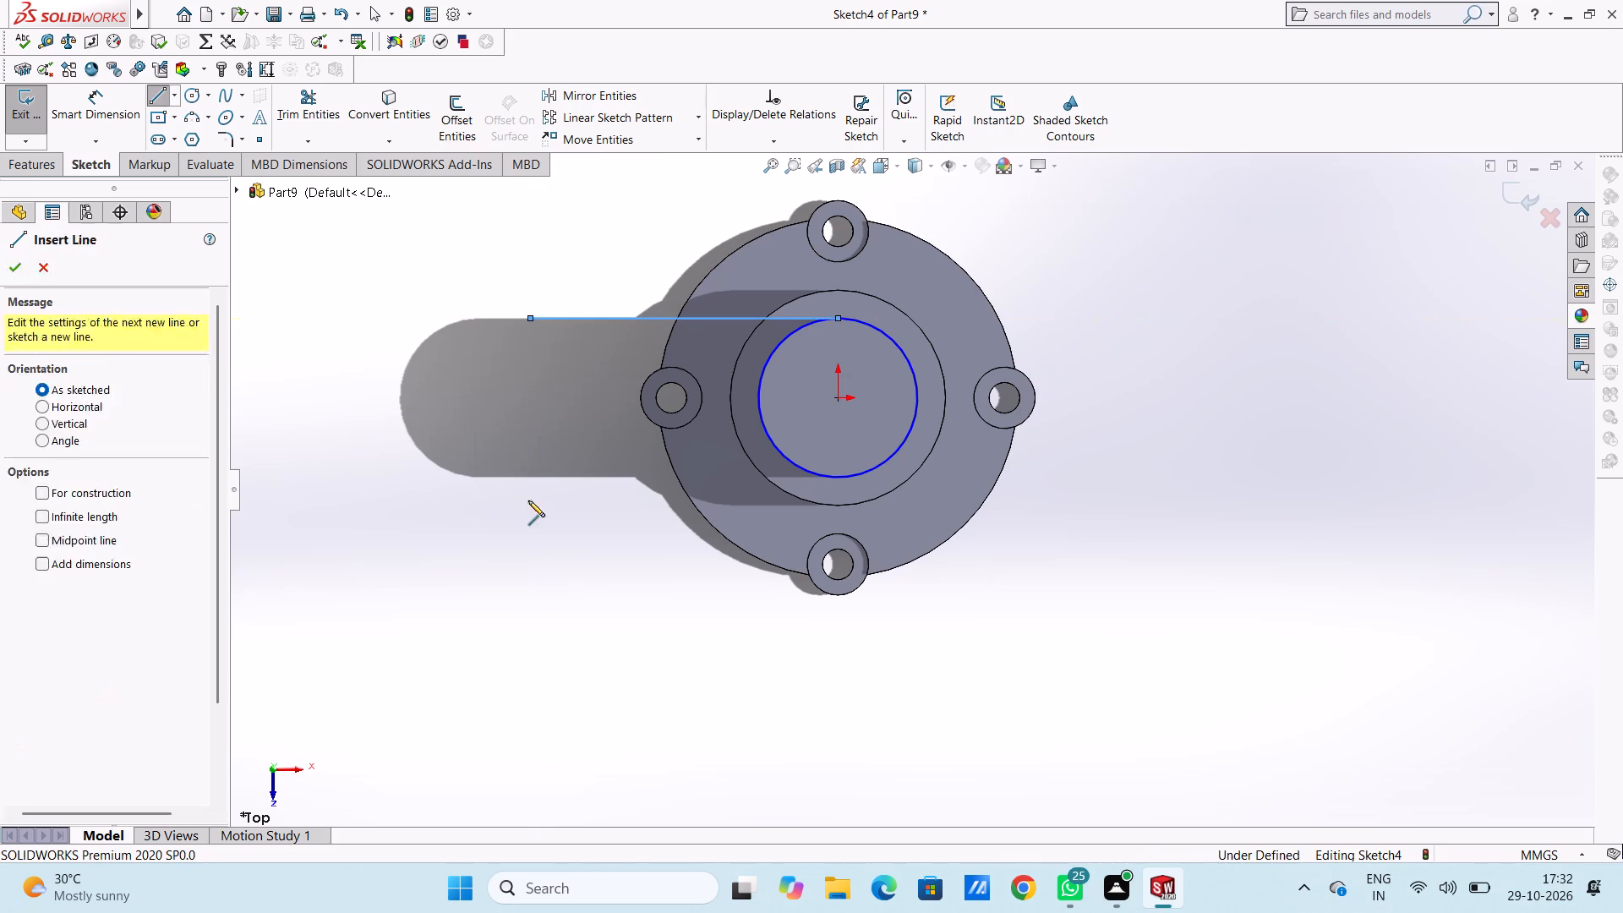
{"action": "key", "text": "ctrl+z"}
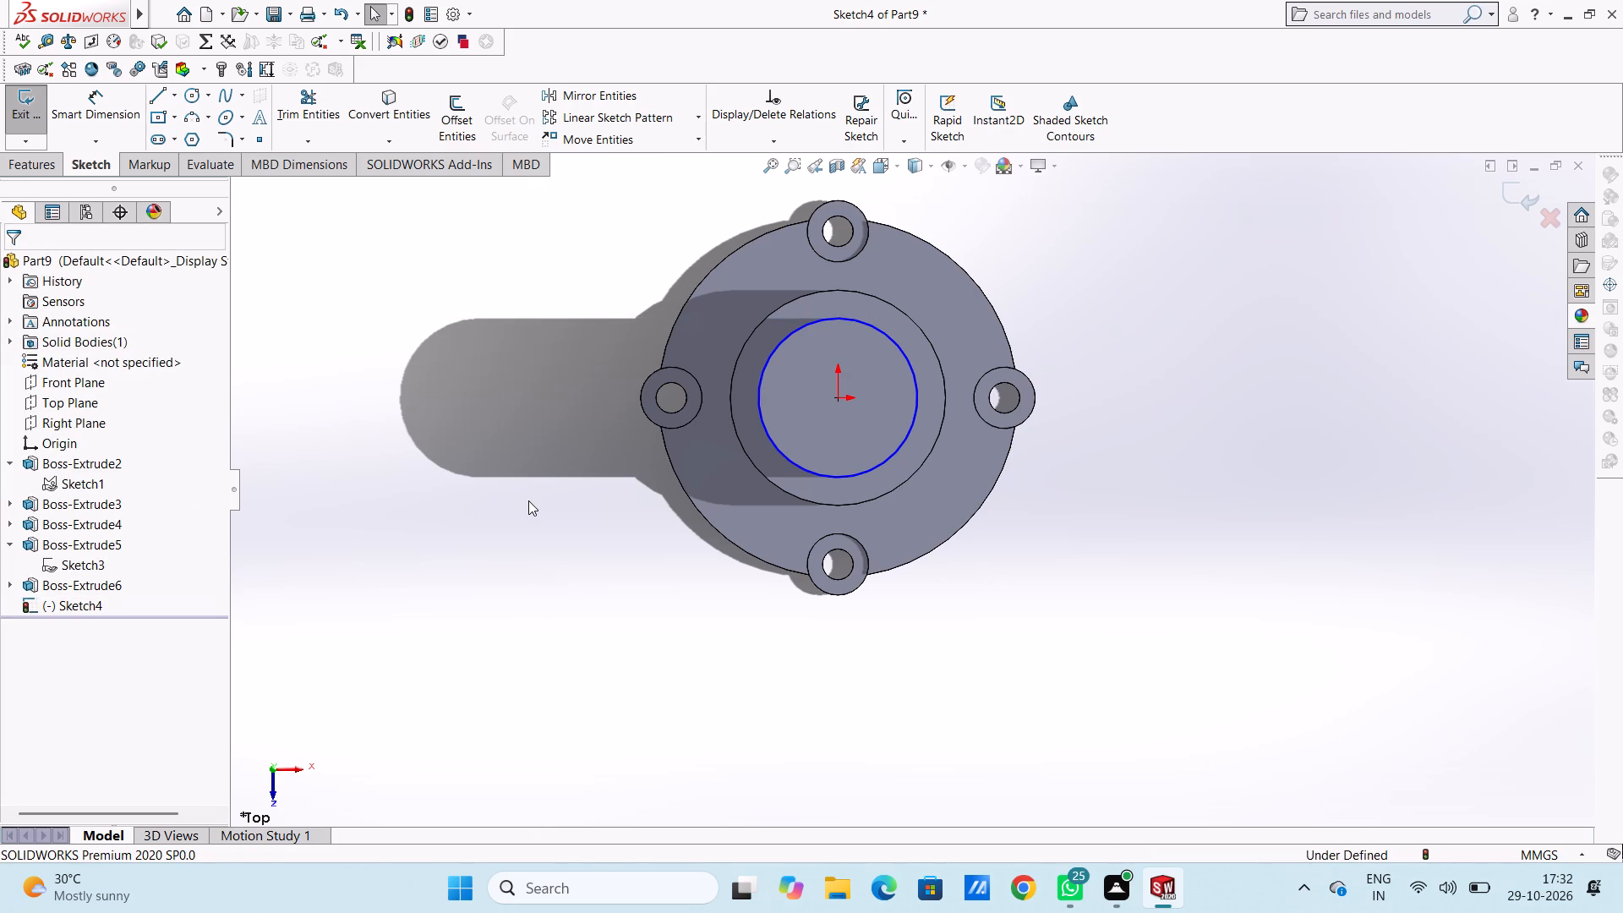
Sketch a three-line open rectangle from the circle's upper to lower quadrant: 120-30 (90 mm) outward in -X, 62 mm down, and back.
{"action": "left_click", "coordinate": [152, 101]}
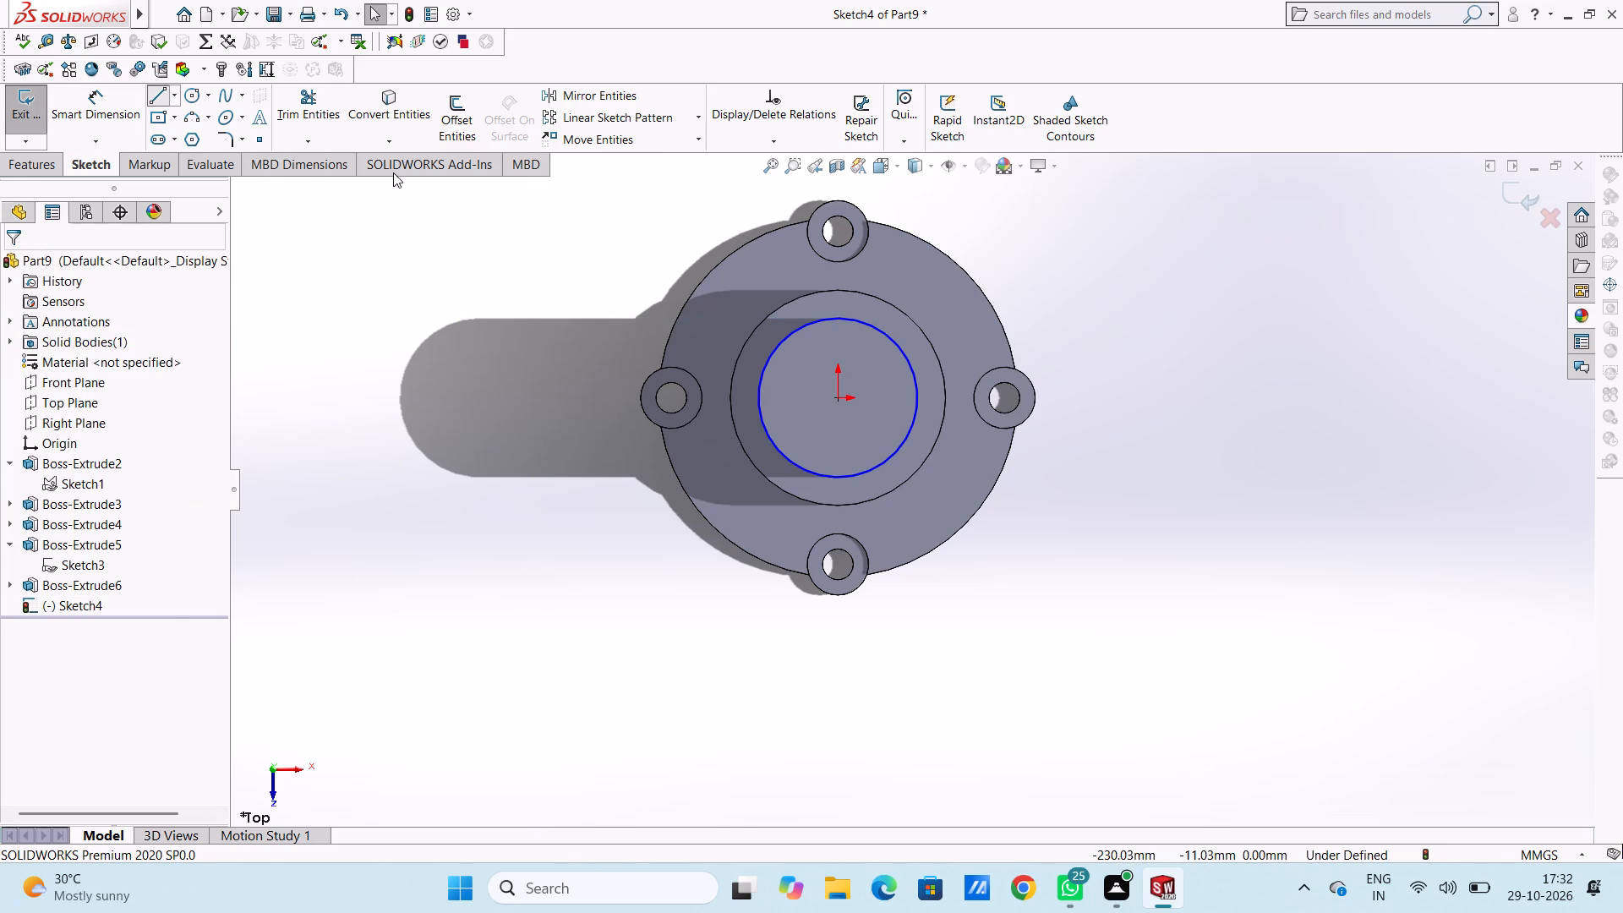
{"action": "left_click", "coordinate": [837, 320]}
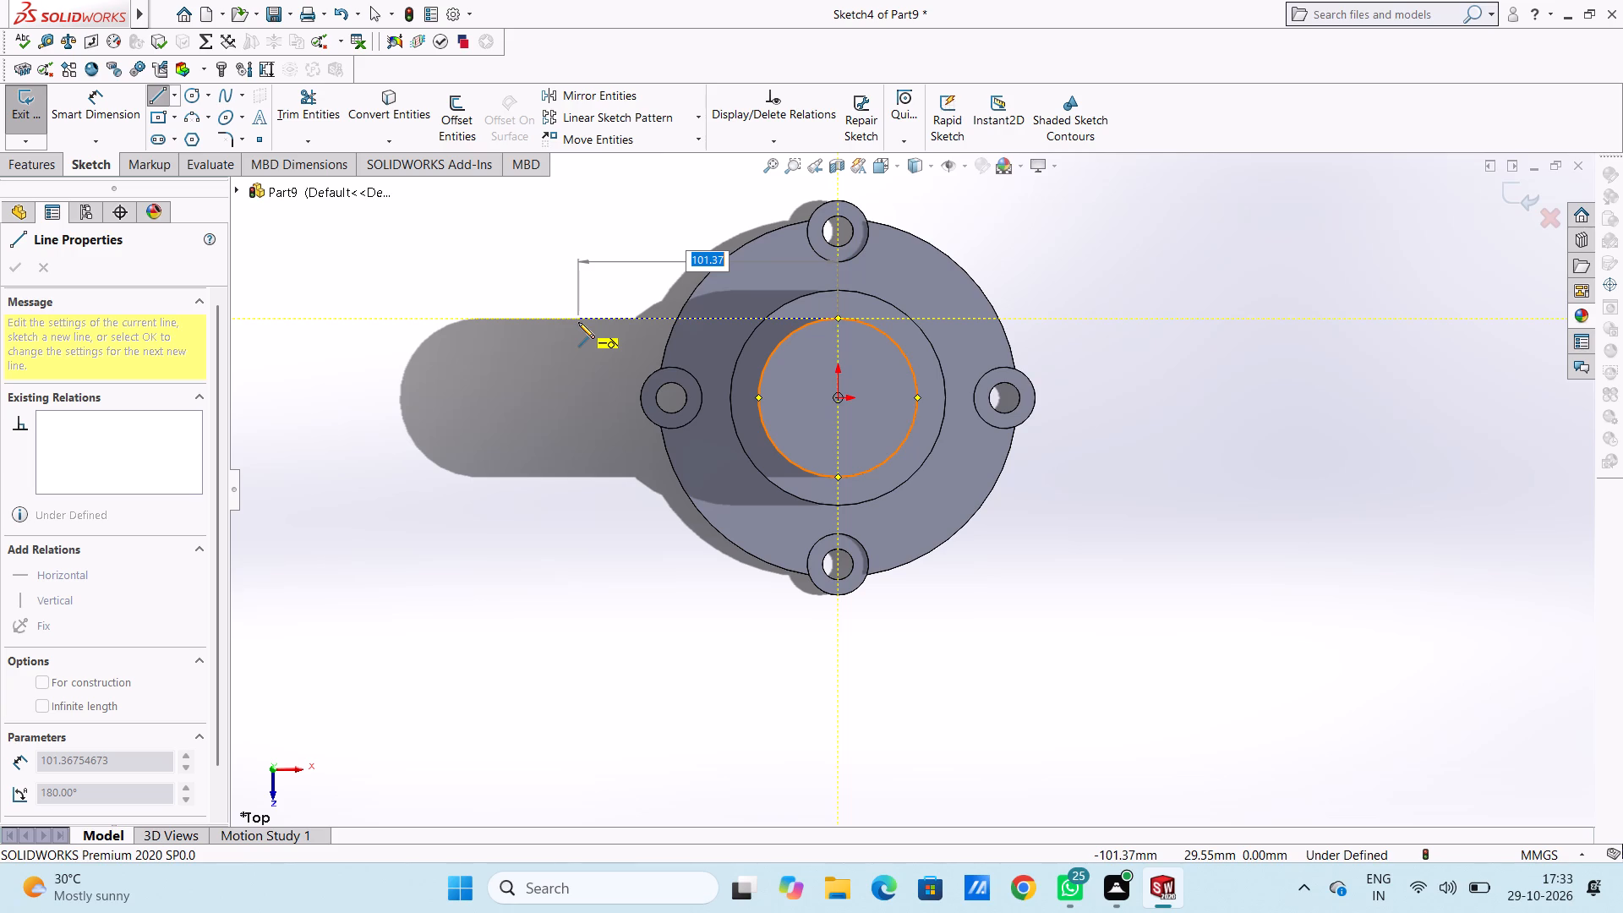
{"action": "type", "text": "31+"}
{"action": "key", "text": "BackSpace"}
{"action": "key", "text": "BackSpace"}
{"action": "key", "text": "BackSpace"}
{"action": "type", "text": "120-"}
{"action": "type", "text": "30"}
{"action": "key", "text": "Return"}
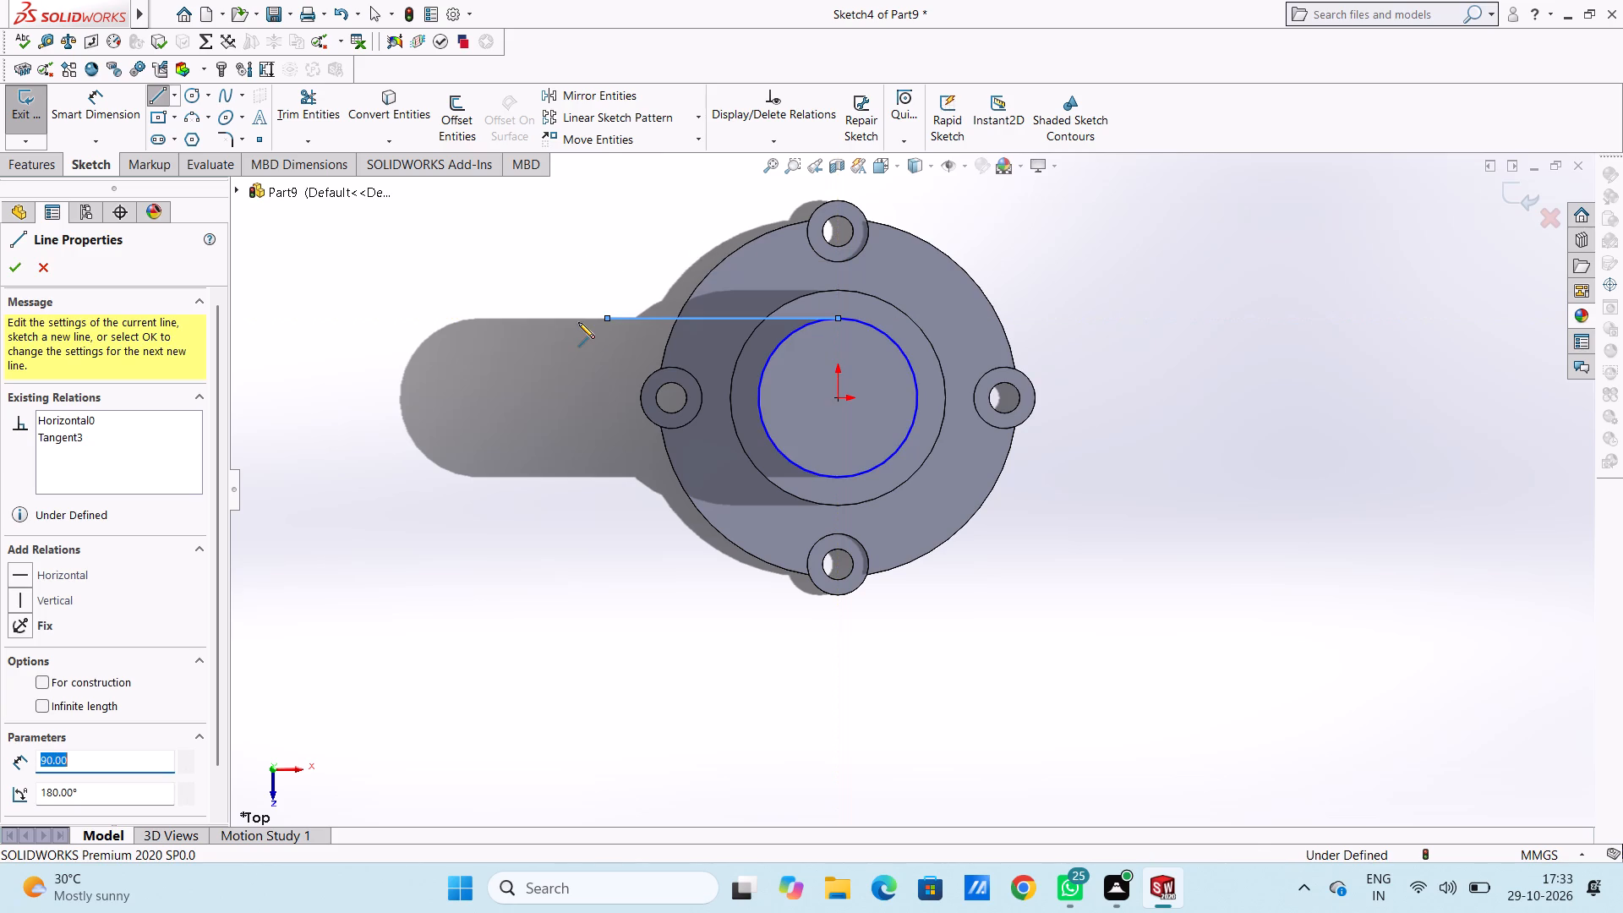
{"action": "left_click", "coordinate": [608, 475]}
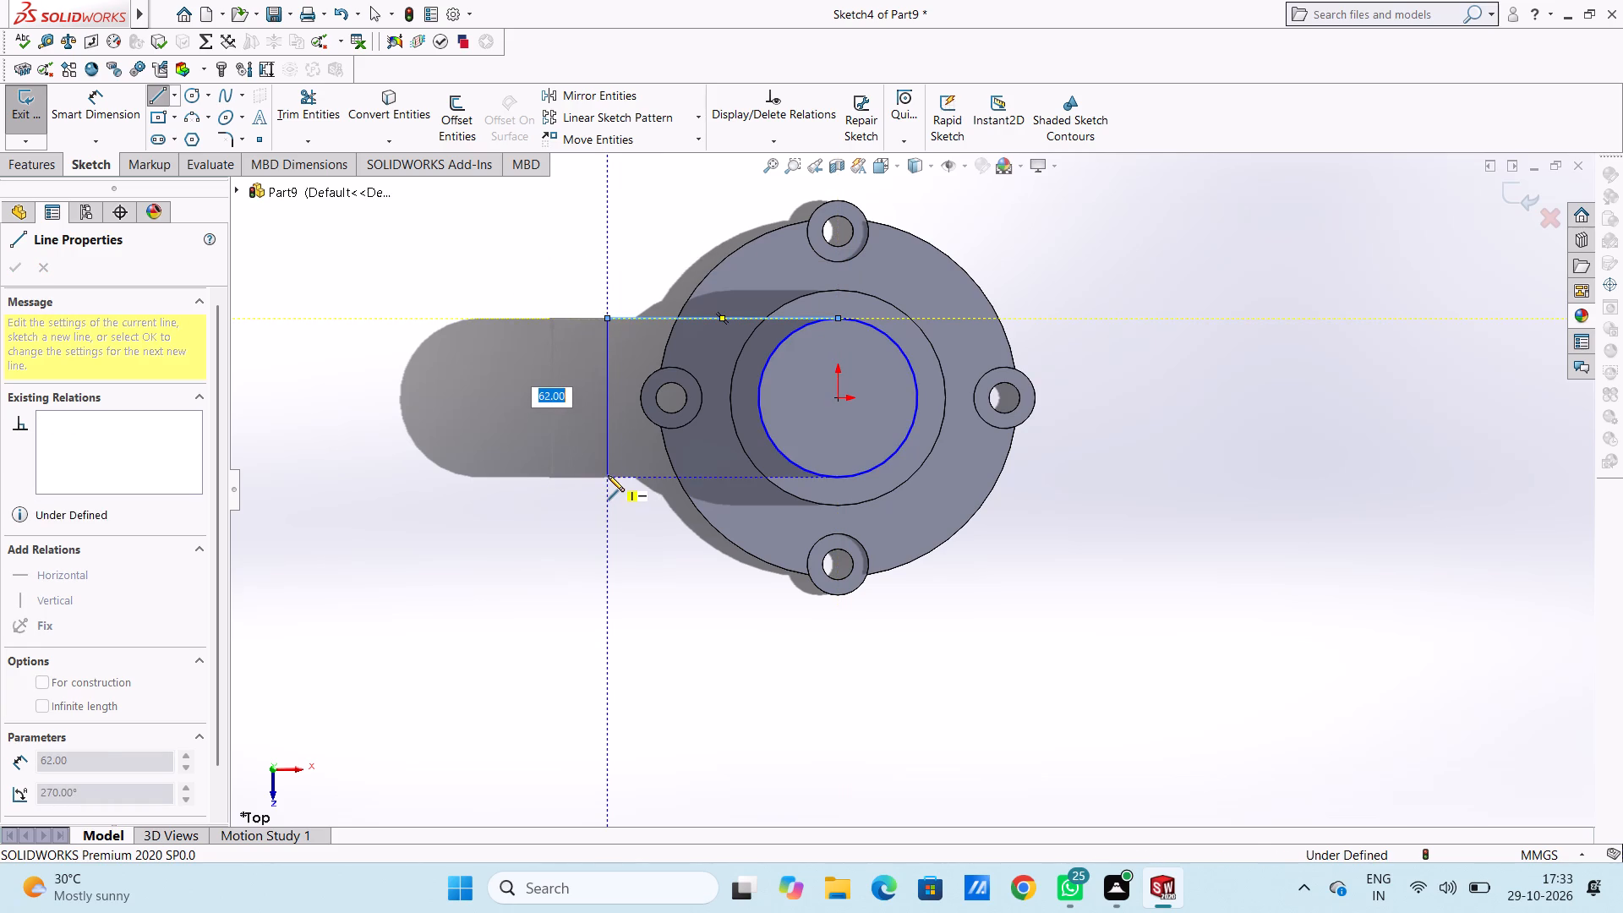
{"action": "left_click", "coordinate": [840, 481]}
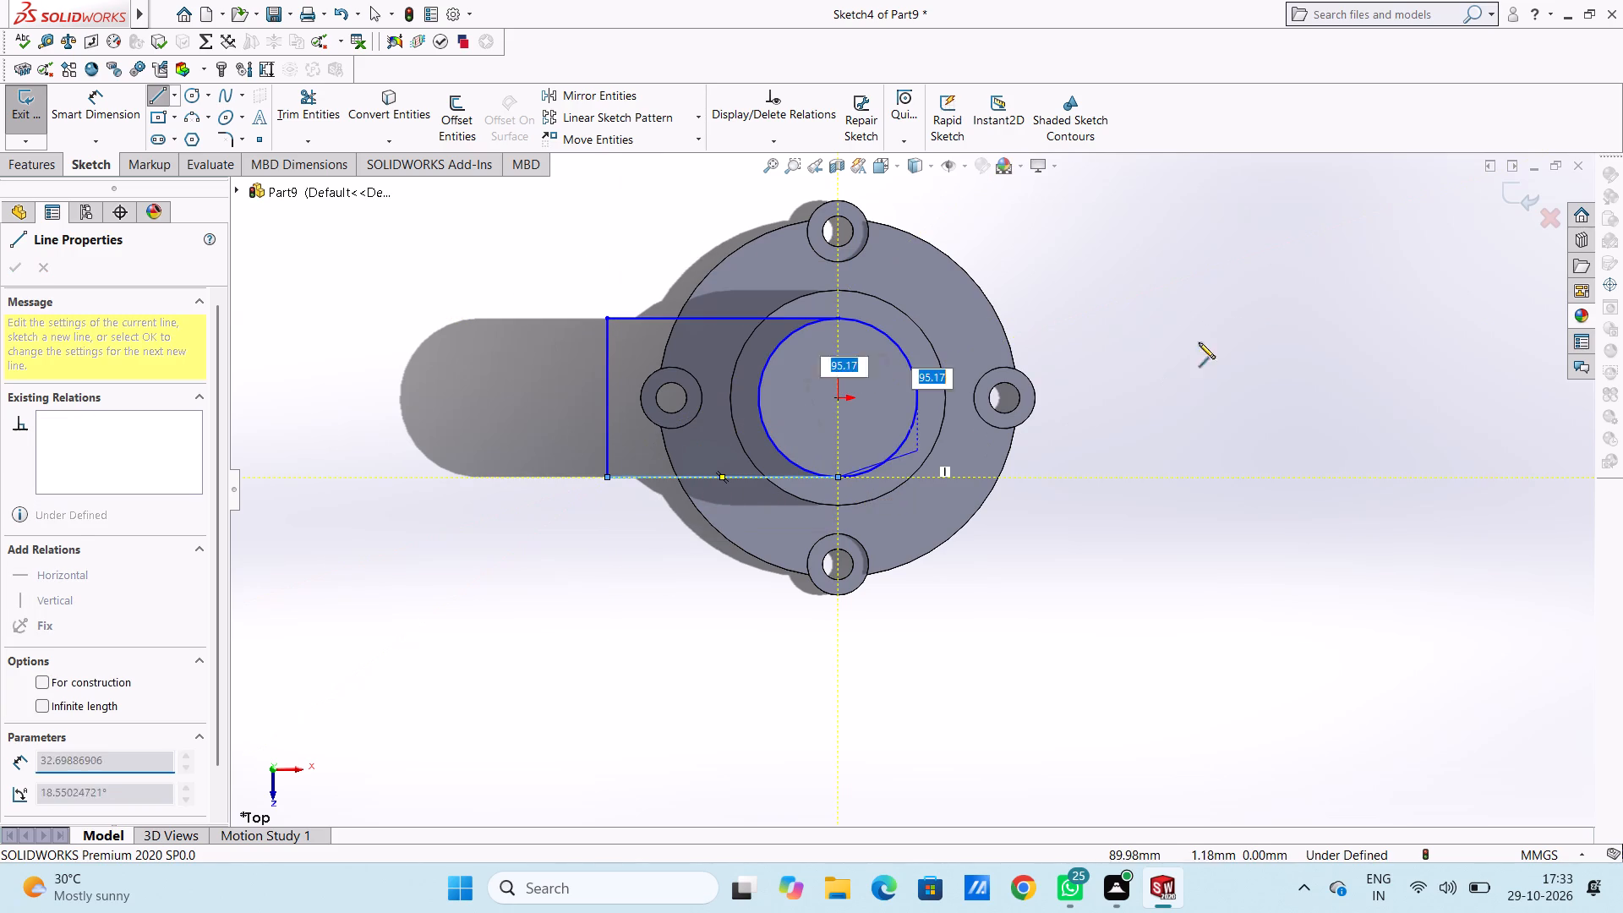
{"action": "right_click", "coordinate": [1227, 324]}
{"action": "left_click", "coordinate": [1236, 337]}
{"action": "left_click", "coordinate": [1184, 360]}
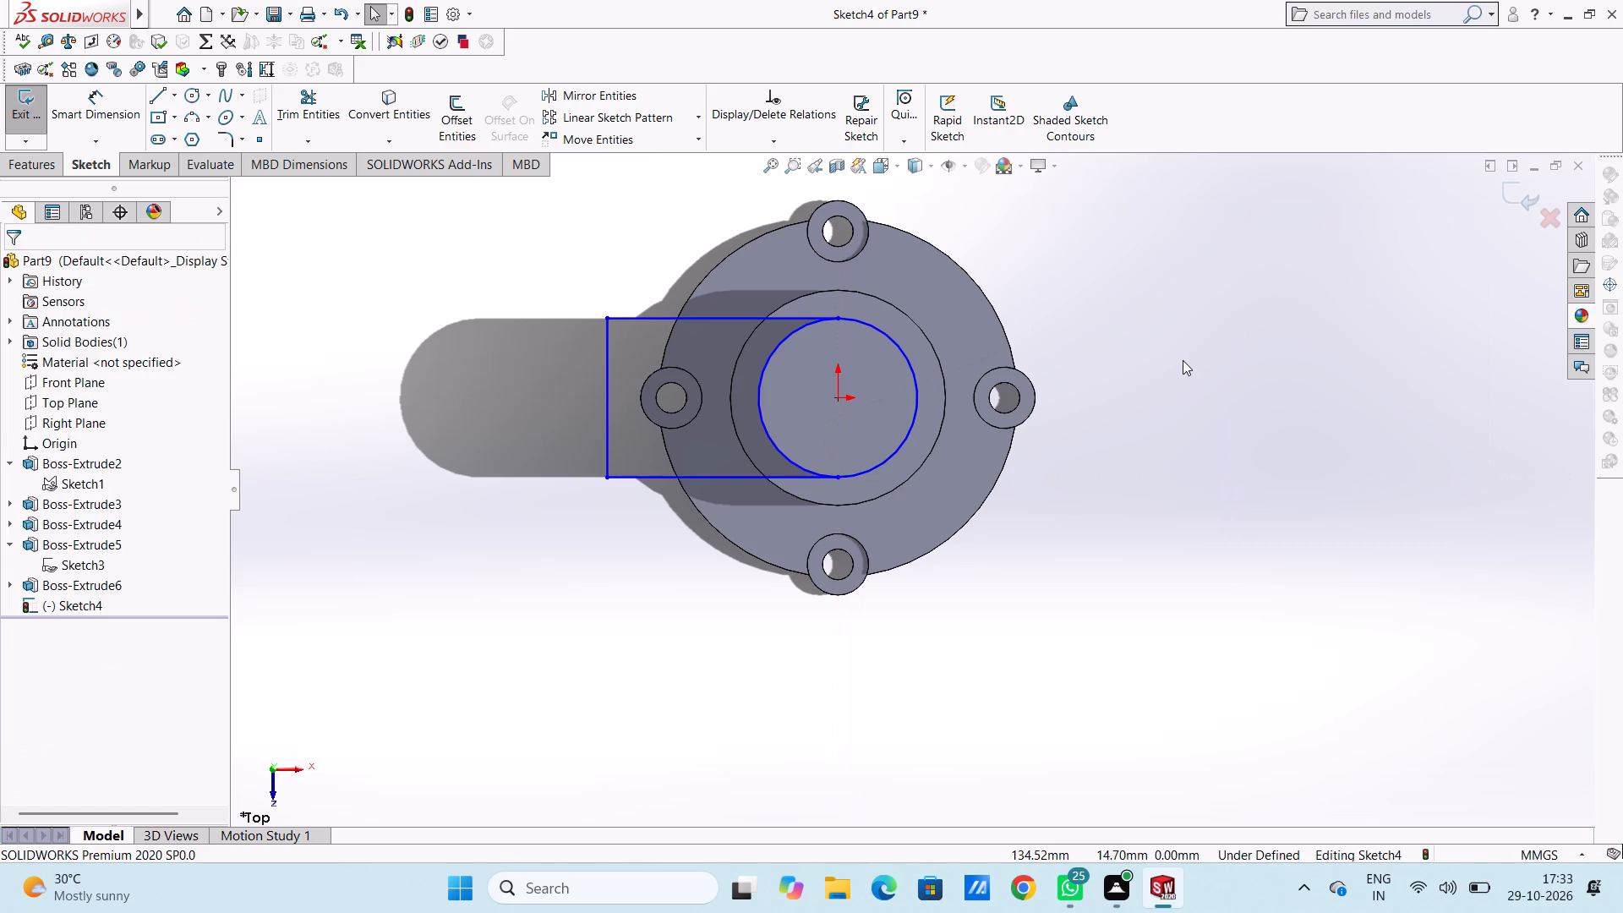
Dimension the outline's vertical end line and its upper horizontal line, keeping their drawn lengths.
{"action": "left_click", "coordinate": [126, 114]}
{"action": "scroll", "coordinate": [568, 392], "scroll_direction": "up", "scroll_amount": 2}
{"action": "scroll", "coordinate": [778, 466], "scroll_direction": "down", "scroll_amount": 2}
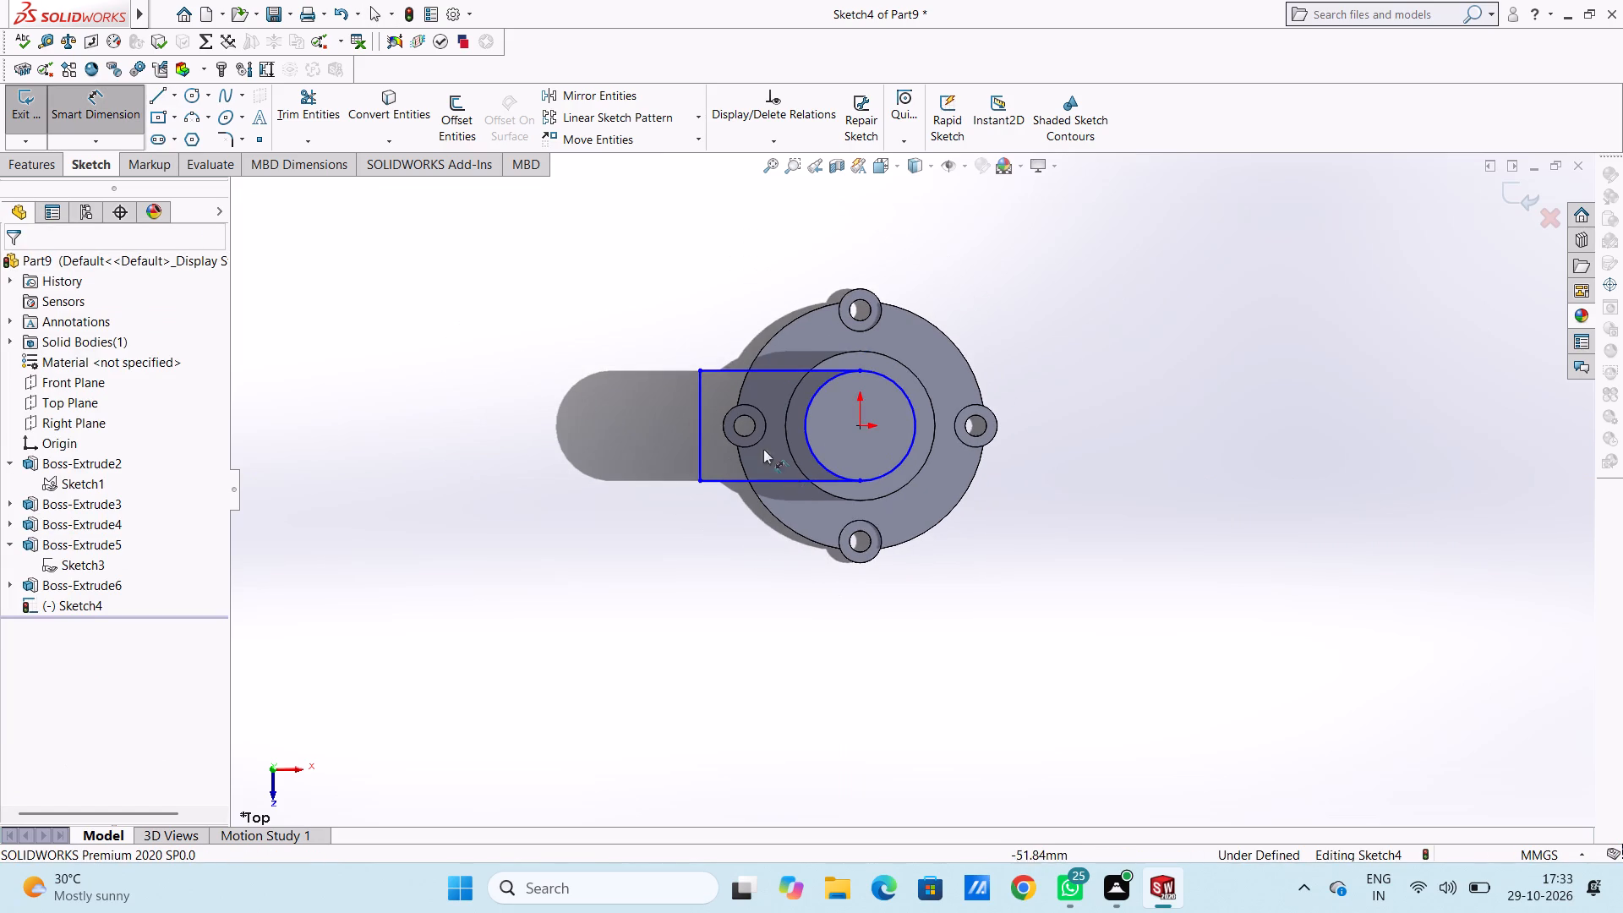
{"action": "left_click", "coordinate": [683, 357]}
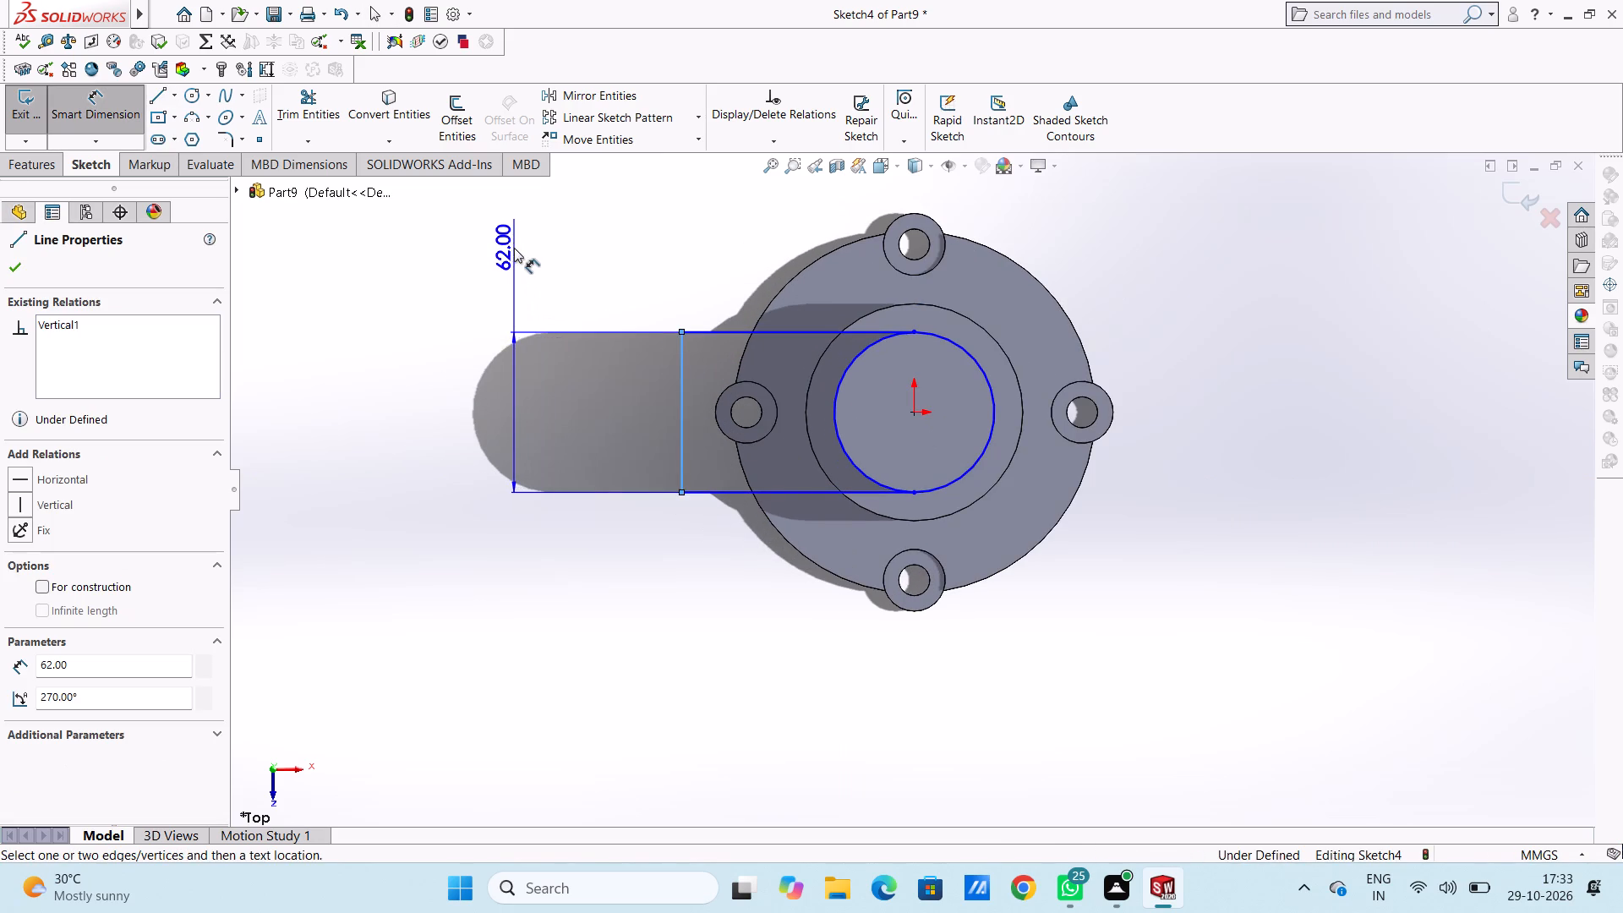
{"action": "scroll", "coordinate": [514, 248], "scroll_direction": "up", "scroll_amount": 3}
{"action": "left_click", "coordinate": [548, 252]}
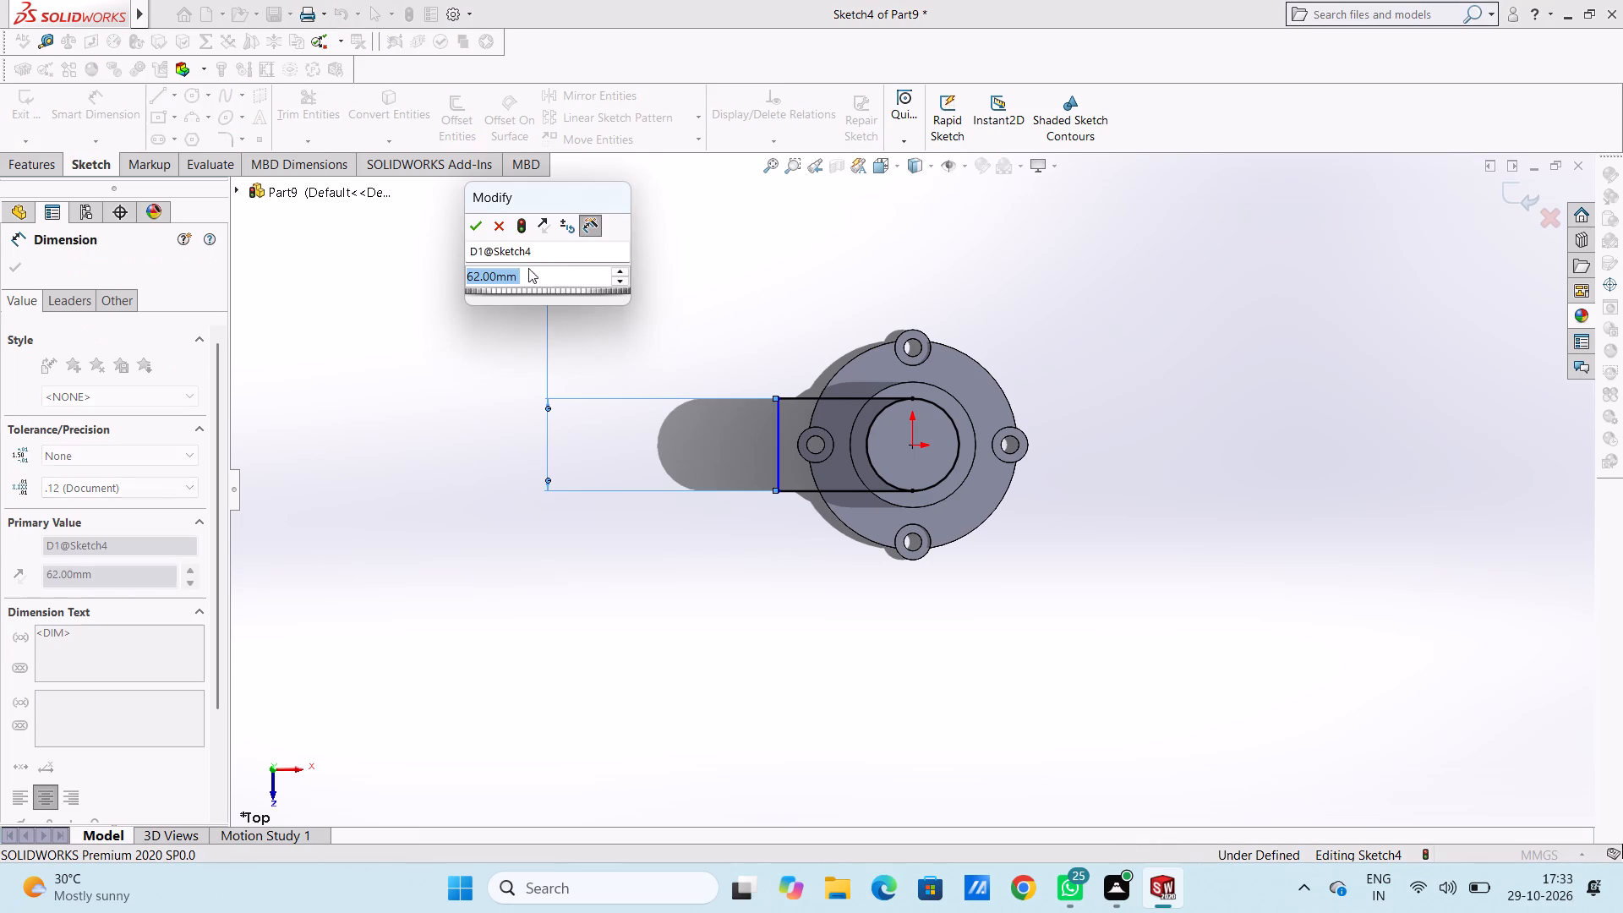
{"action": "left_click", "coordinate": [475, 223]}
{"action": "left_click", "coordinate": [429, 260]}
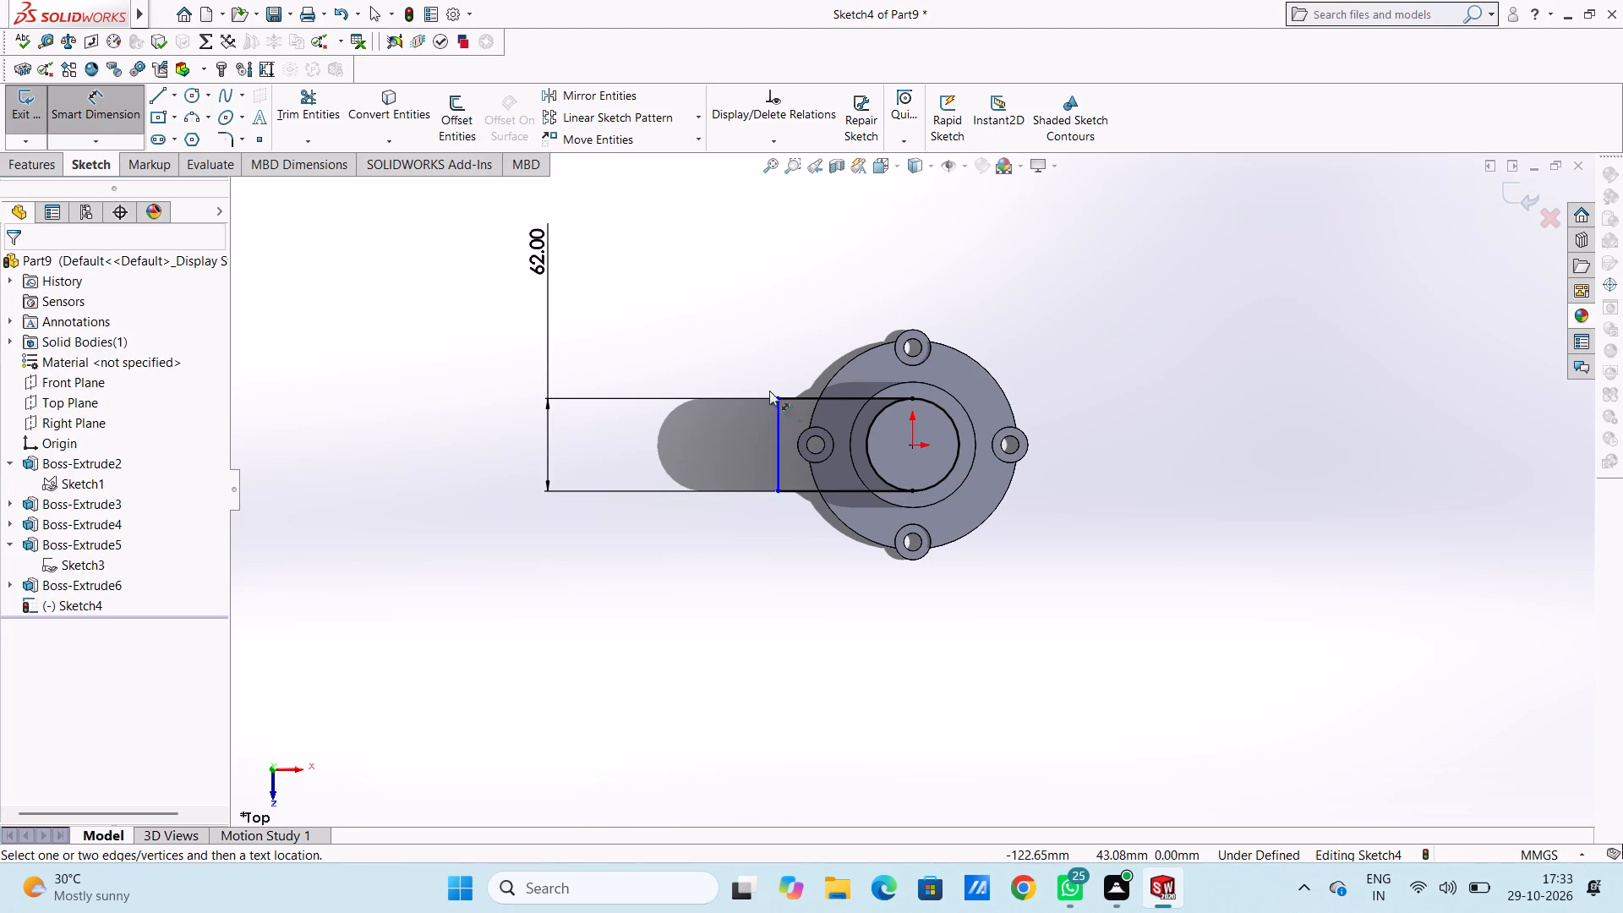
{"action": "left_click", "coordinate": [795, 397]}
{"action": "left_click", "coordinate": [925, 245]}
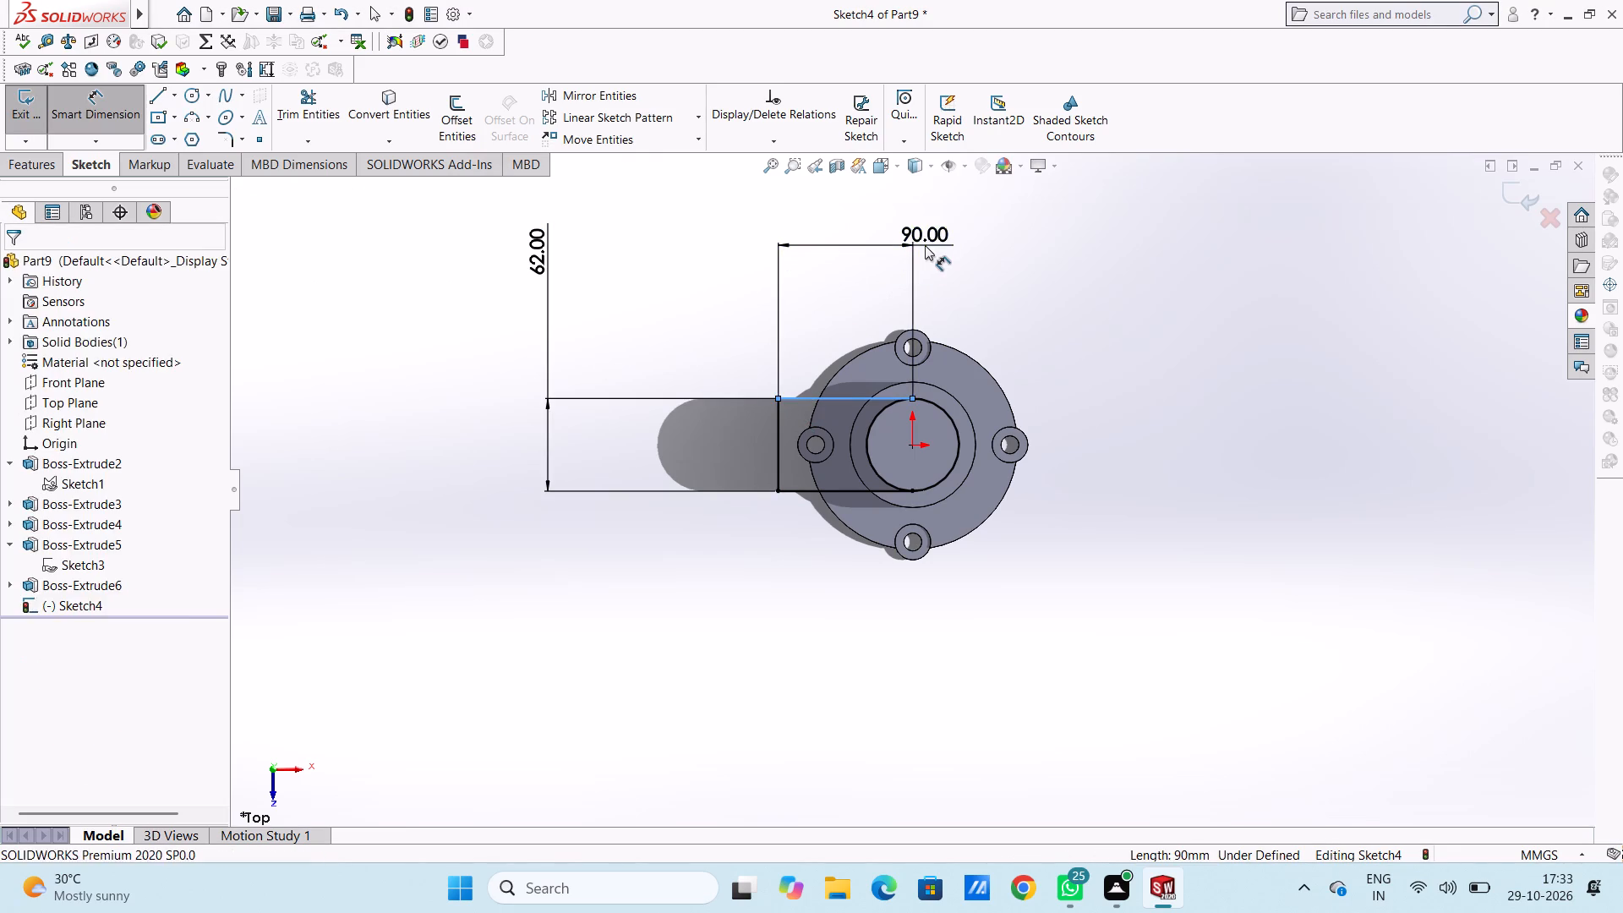
{"action": "left_click", "coordinate": [844, 217]}
{"action": "left_click", "coordinate": [713, 260]}
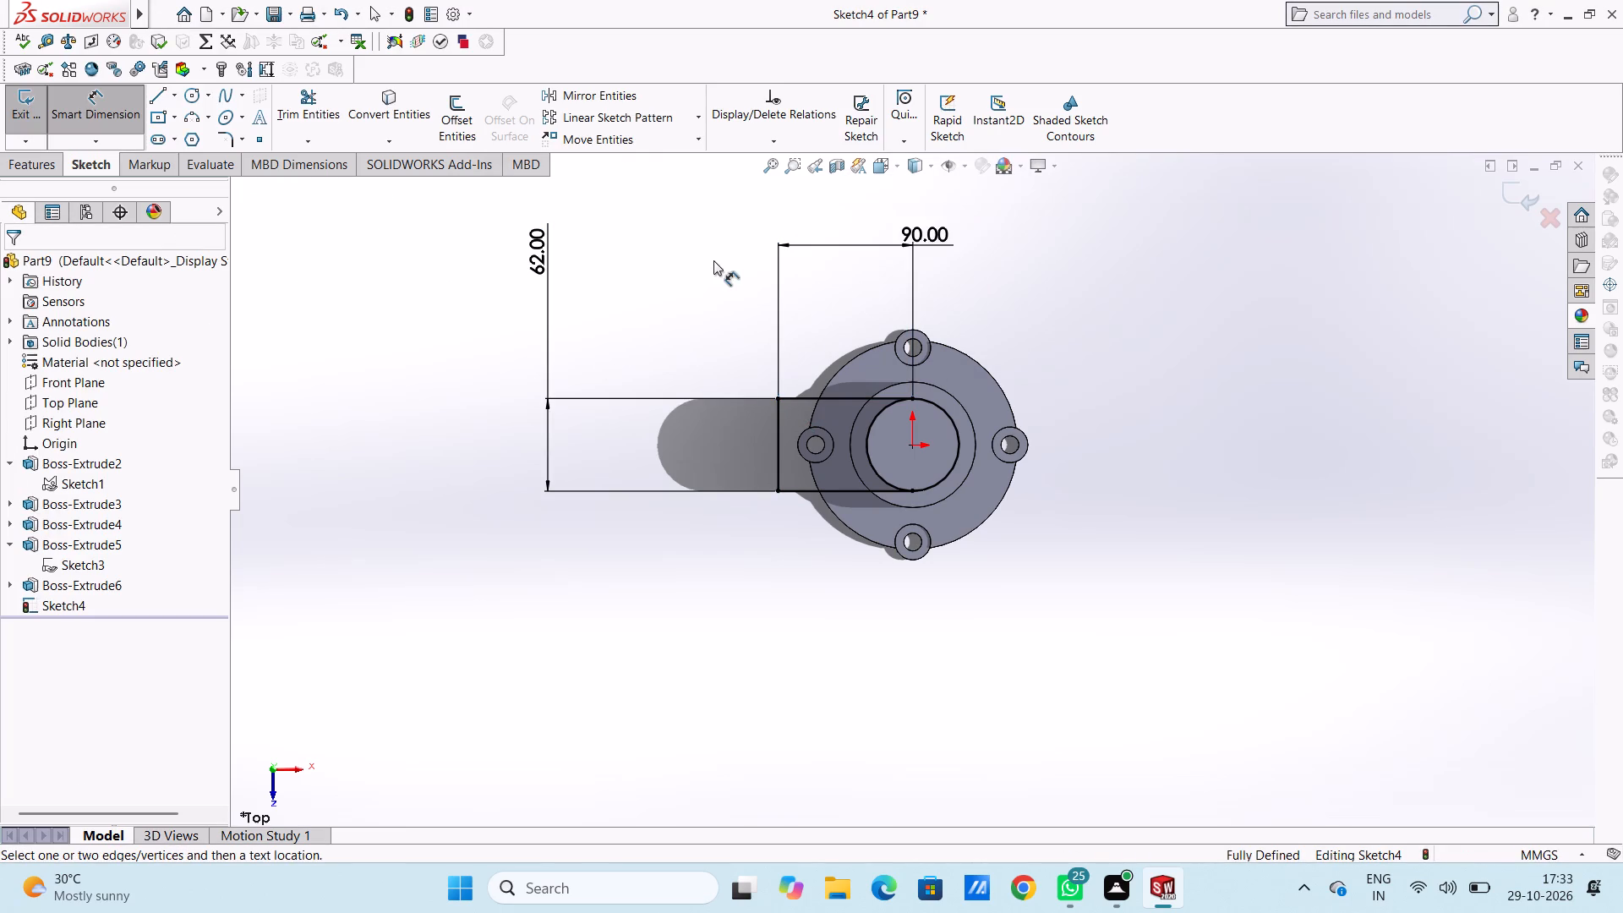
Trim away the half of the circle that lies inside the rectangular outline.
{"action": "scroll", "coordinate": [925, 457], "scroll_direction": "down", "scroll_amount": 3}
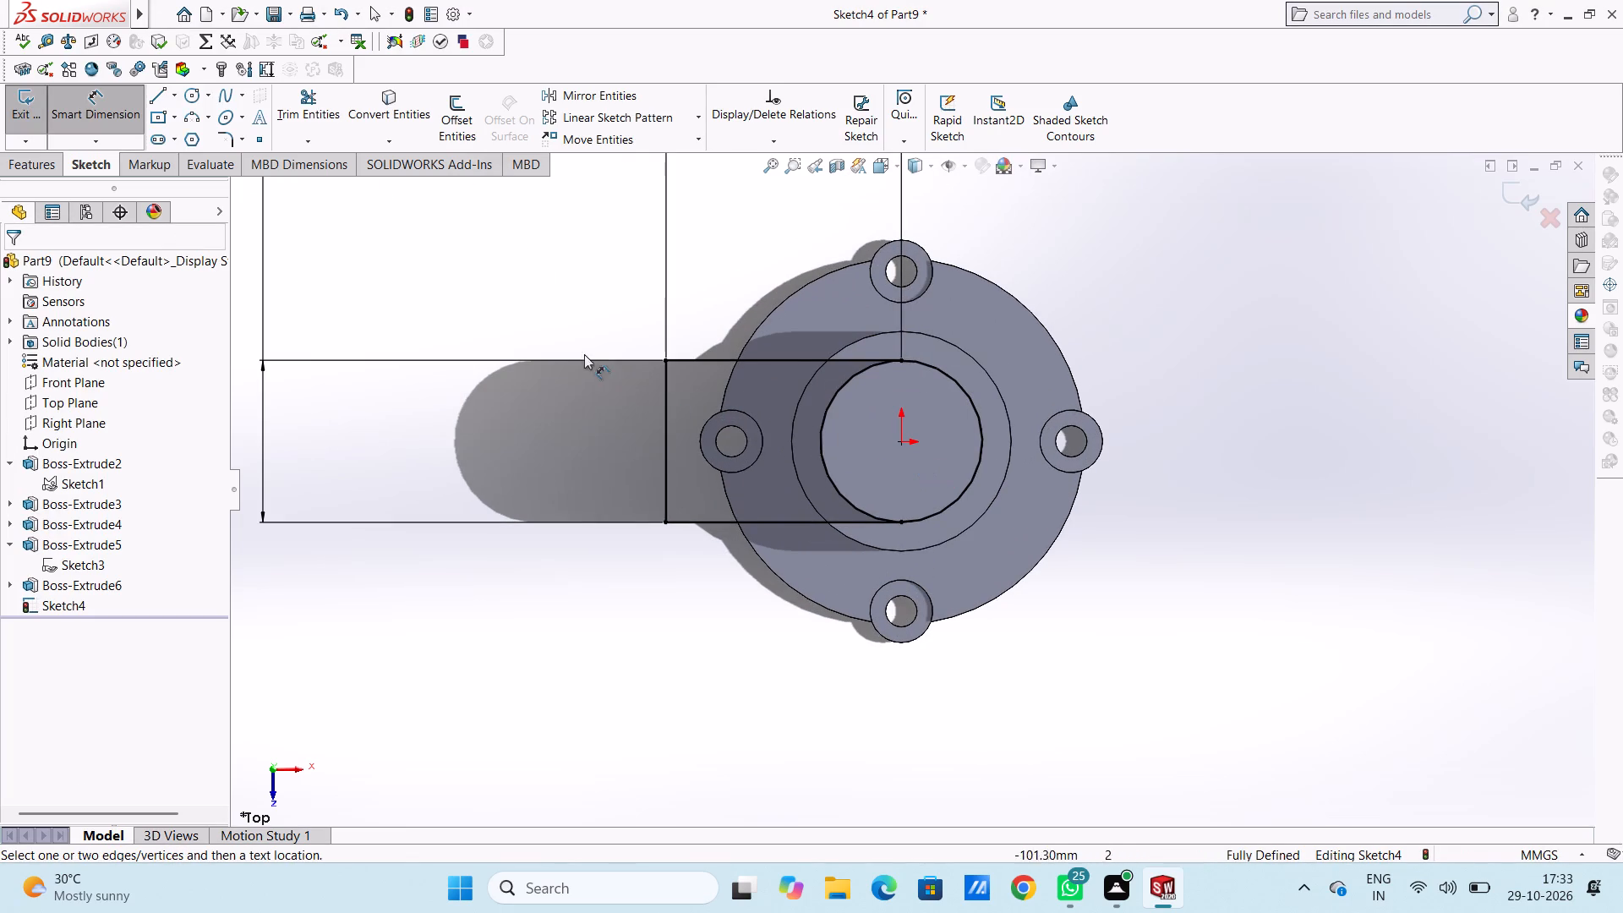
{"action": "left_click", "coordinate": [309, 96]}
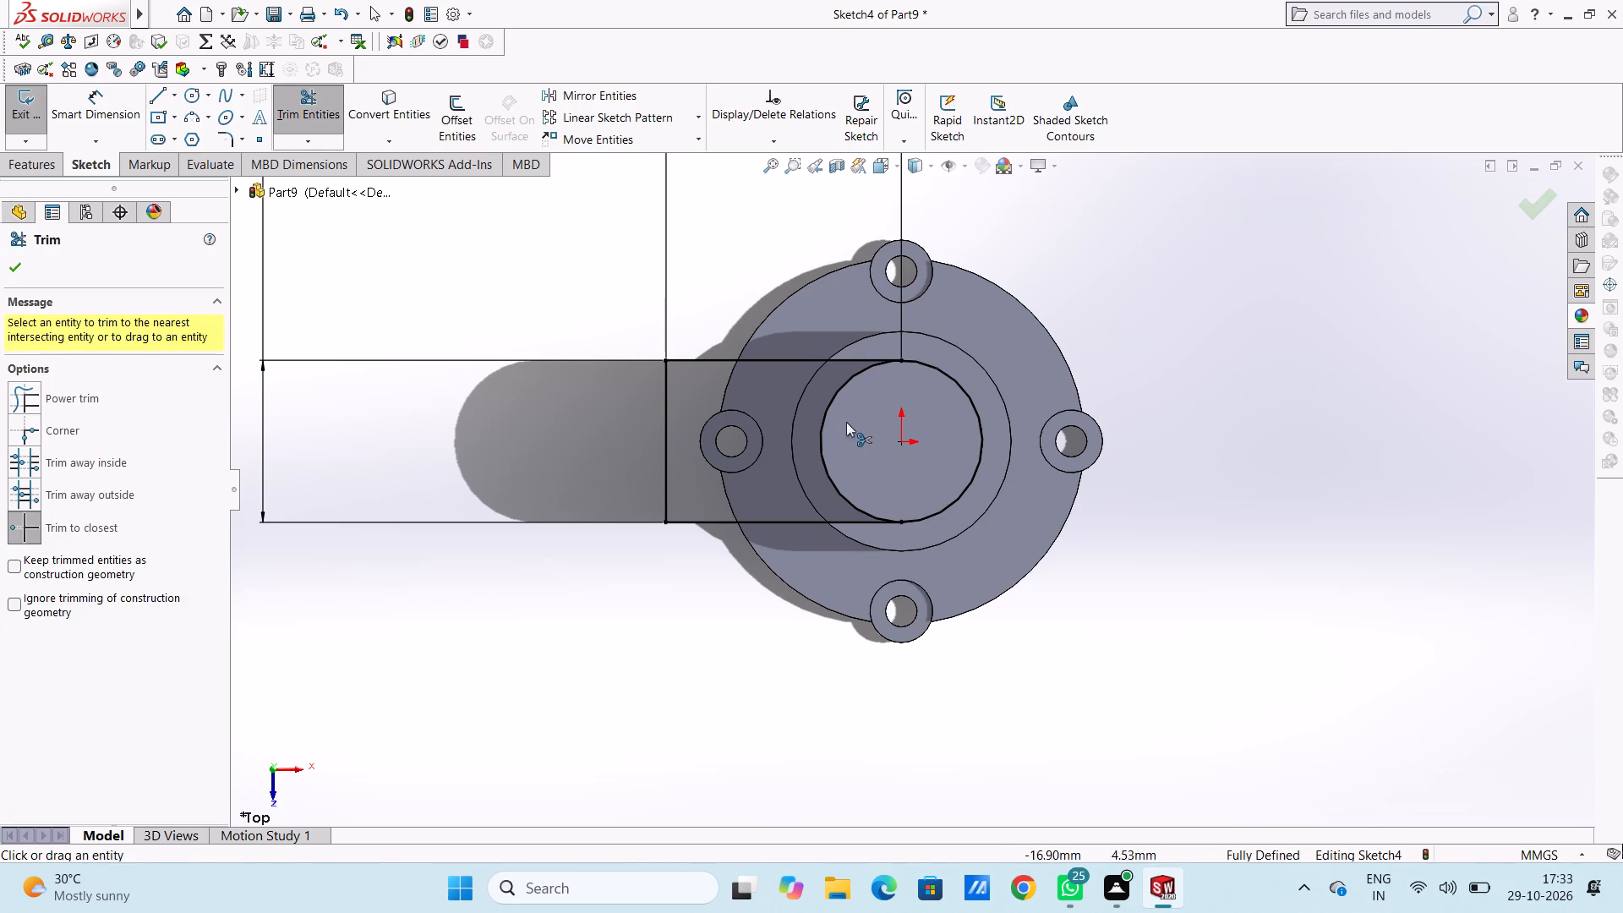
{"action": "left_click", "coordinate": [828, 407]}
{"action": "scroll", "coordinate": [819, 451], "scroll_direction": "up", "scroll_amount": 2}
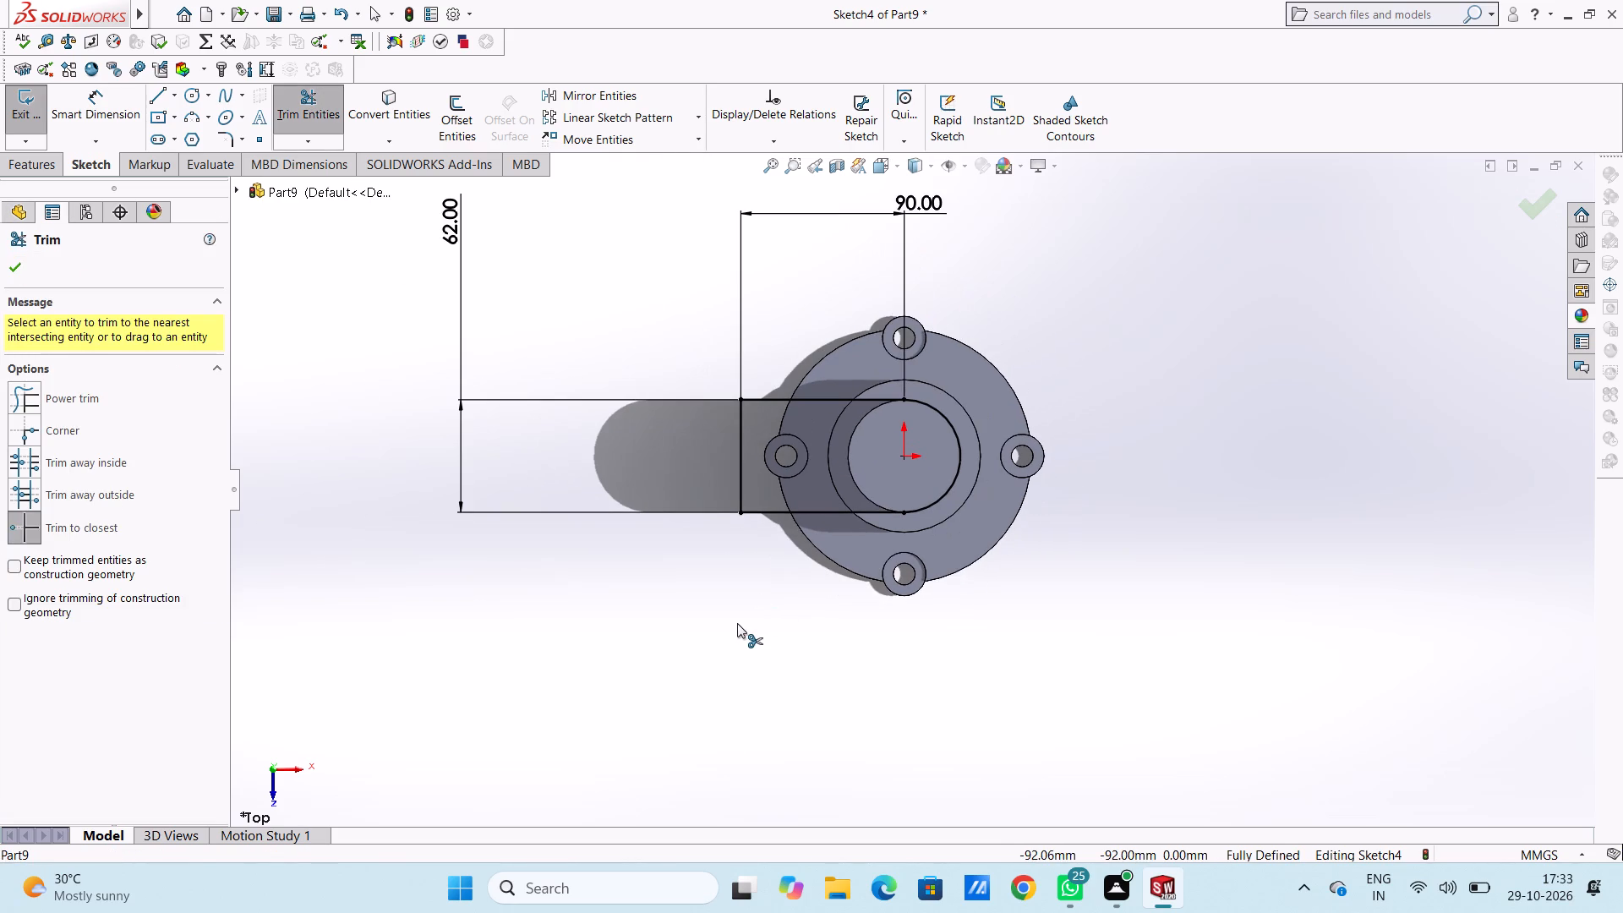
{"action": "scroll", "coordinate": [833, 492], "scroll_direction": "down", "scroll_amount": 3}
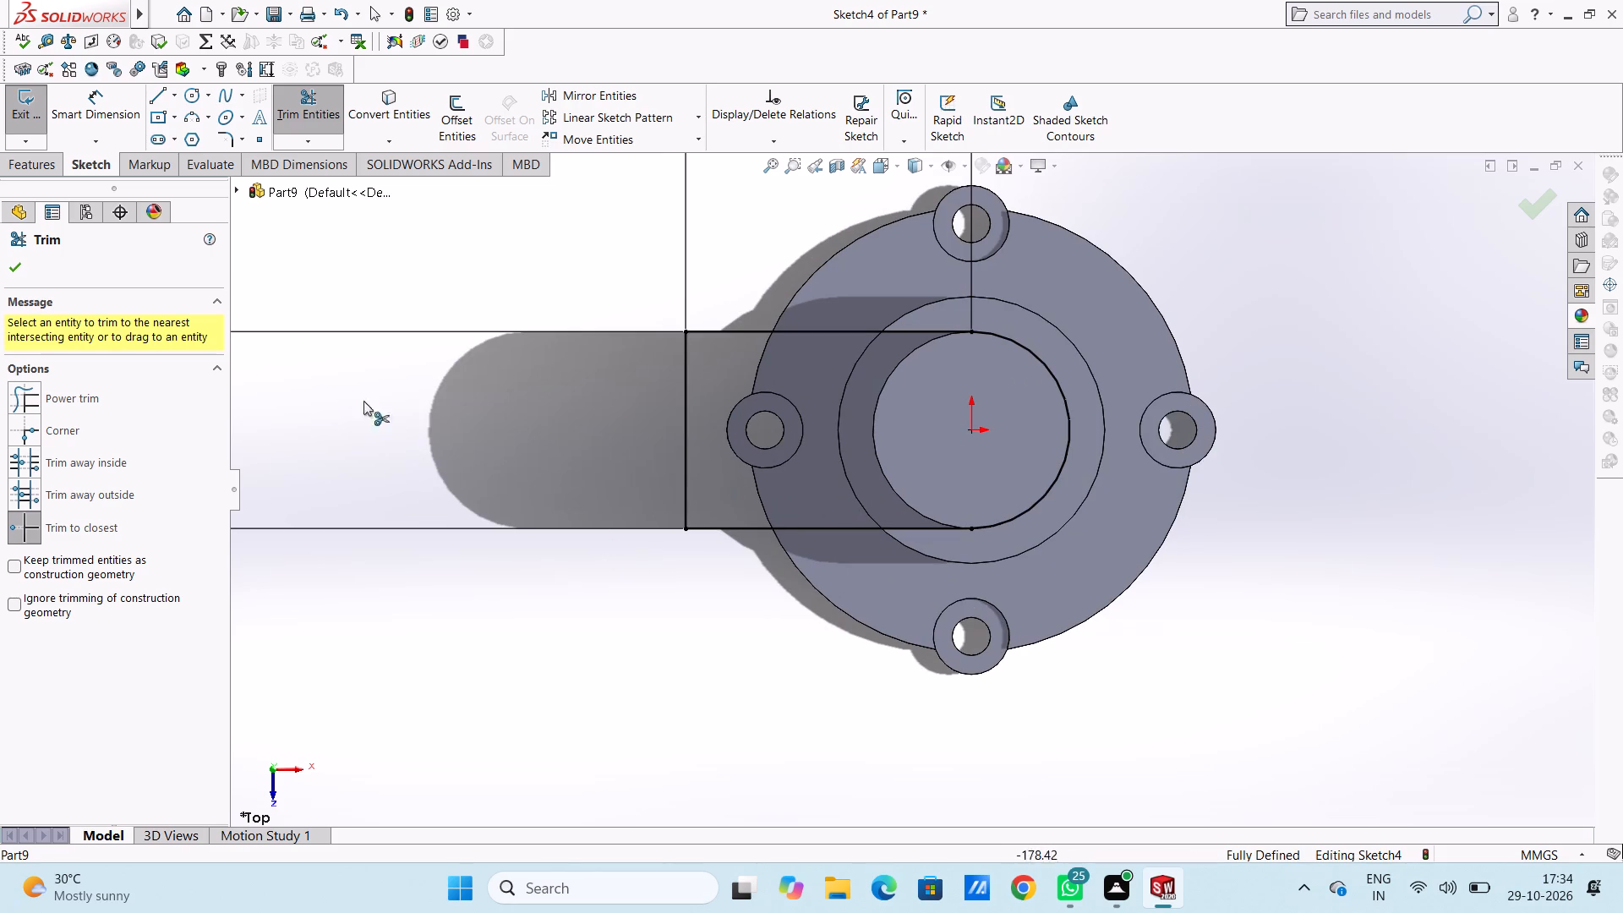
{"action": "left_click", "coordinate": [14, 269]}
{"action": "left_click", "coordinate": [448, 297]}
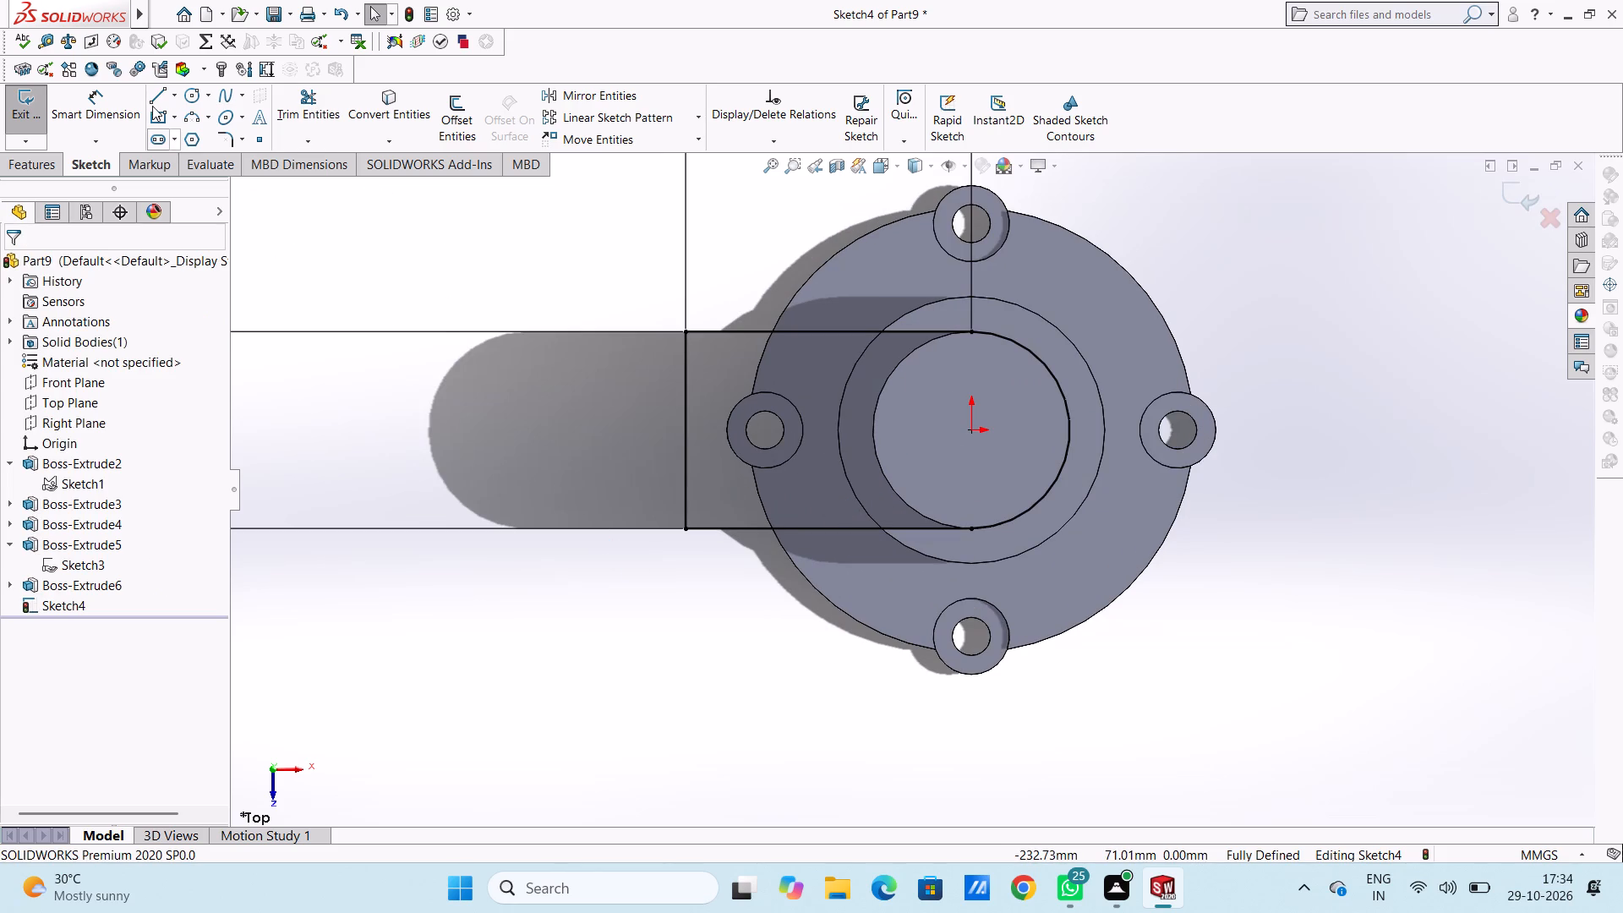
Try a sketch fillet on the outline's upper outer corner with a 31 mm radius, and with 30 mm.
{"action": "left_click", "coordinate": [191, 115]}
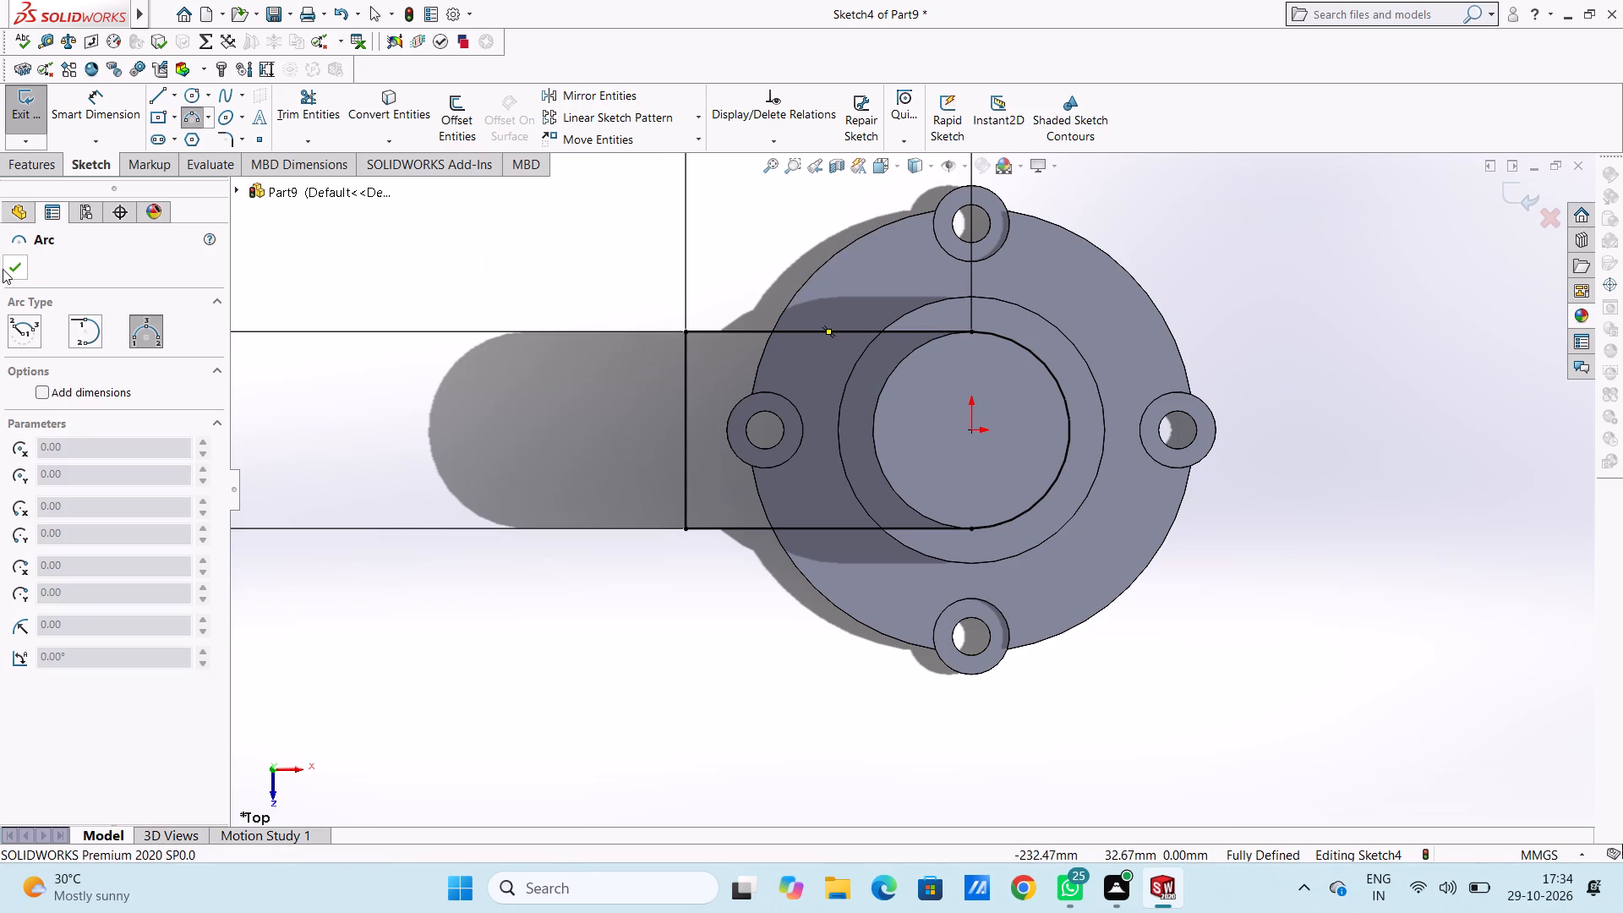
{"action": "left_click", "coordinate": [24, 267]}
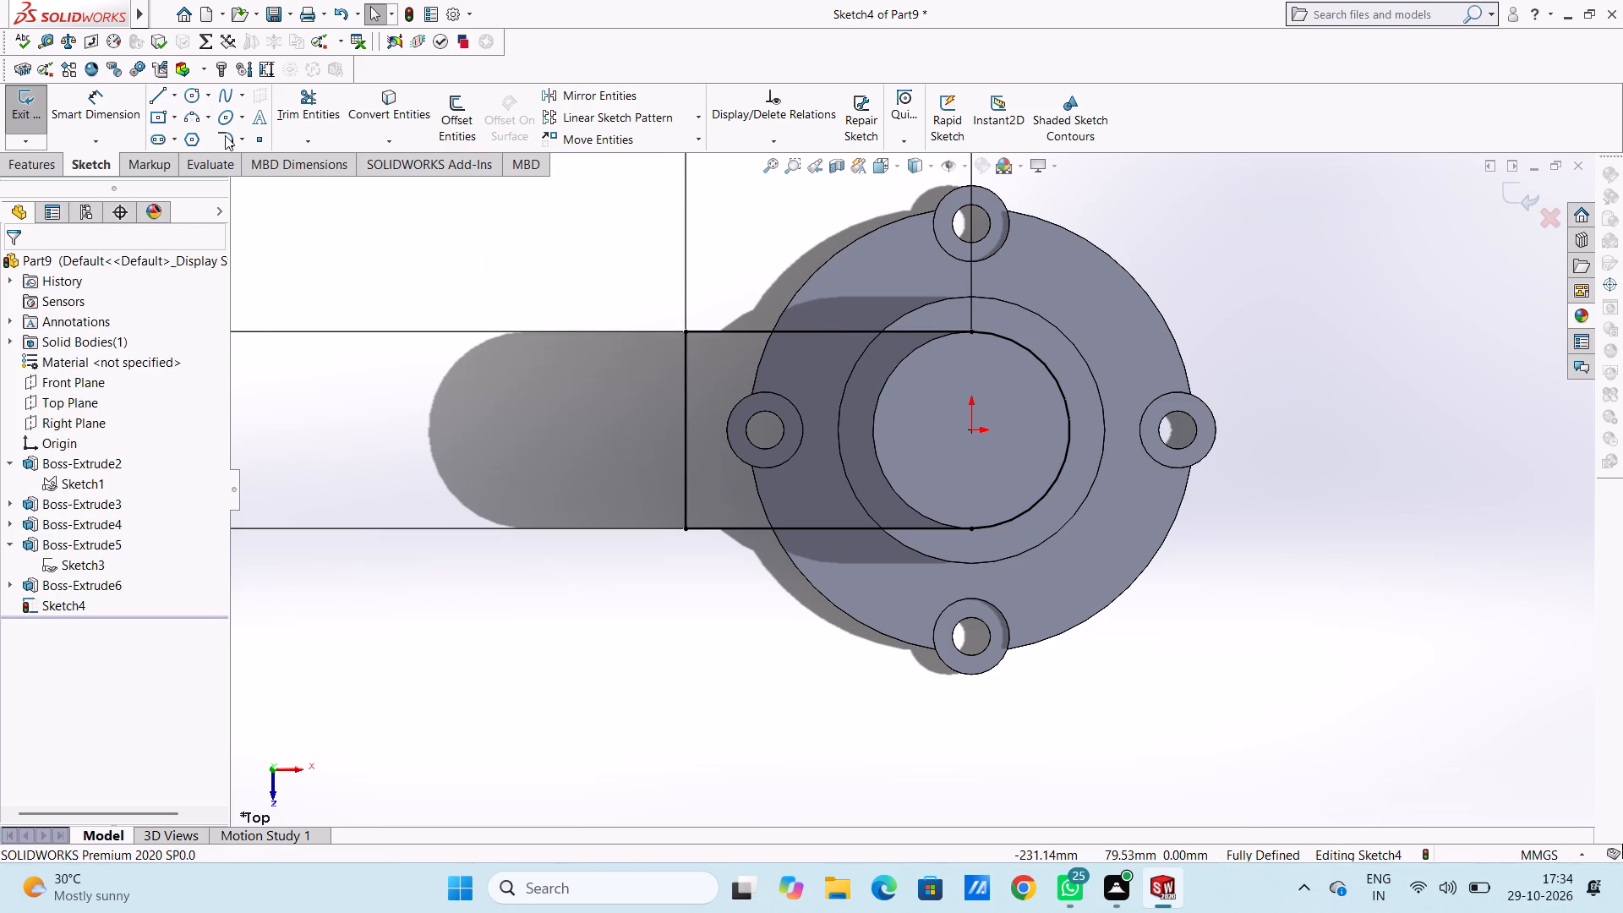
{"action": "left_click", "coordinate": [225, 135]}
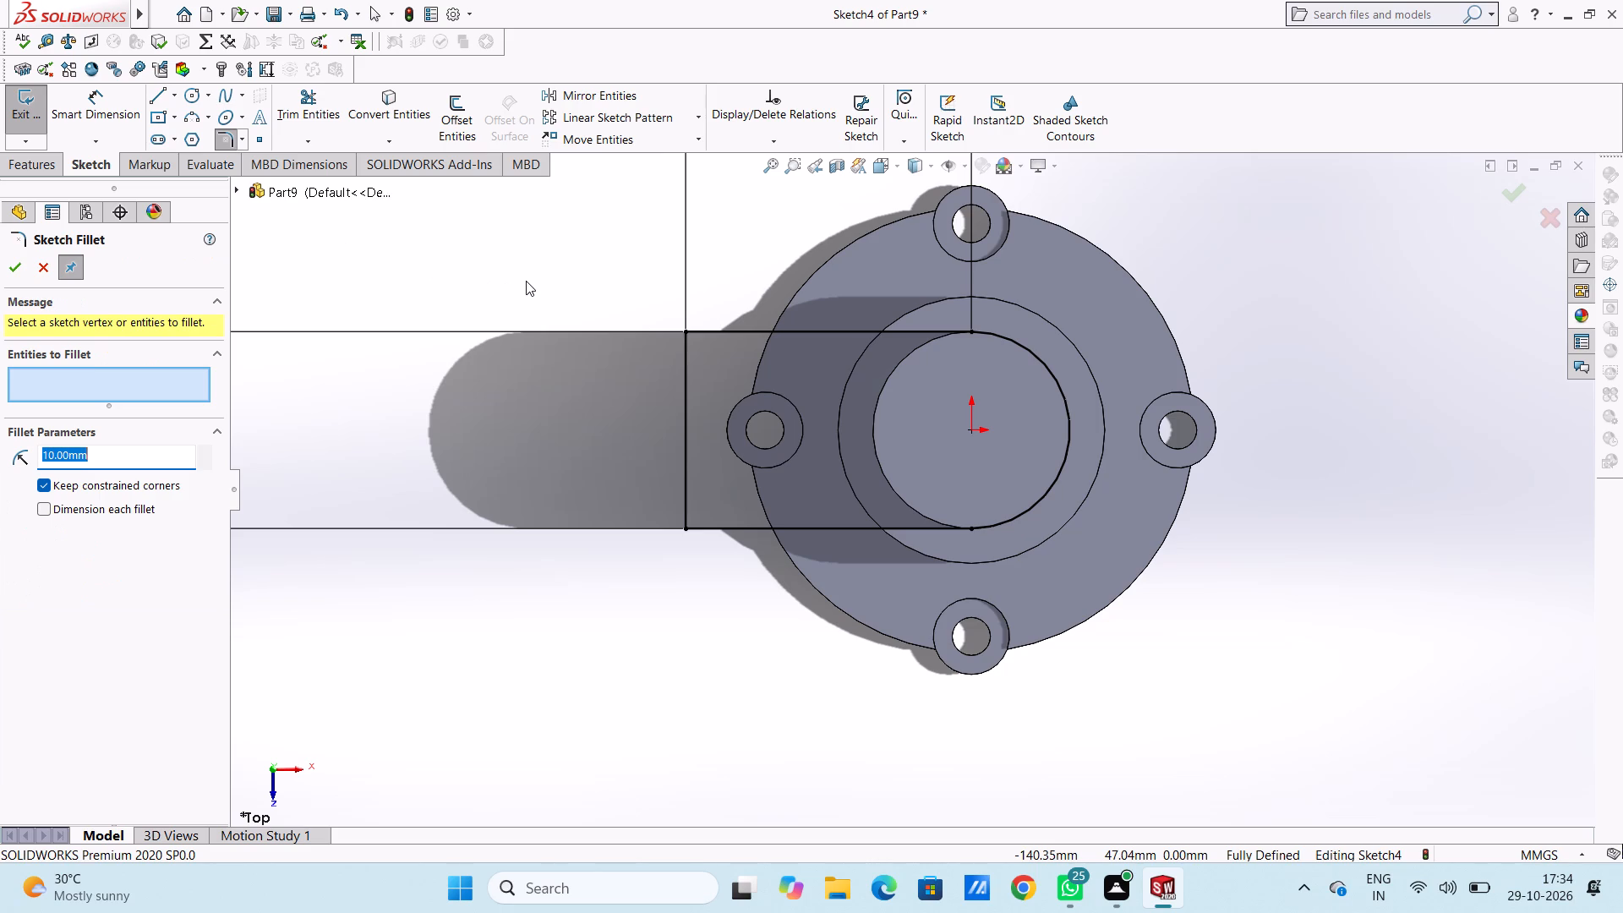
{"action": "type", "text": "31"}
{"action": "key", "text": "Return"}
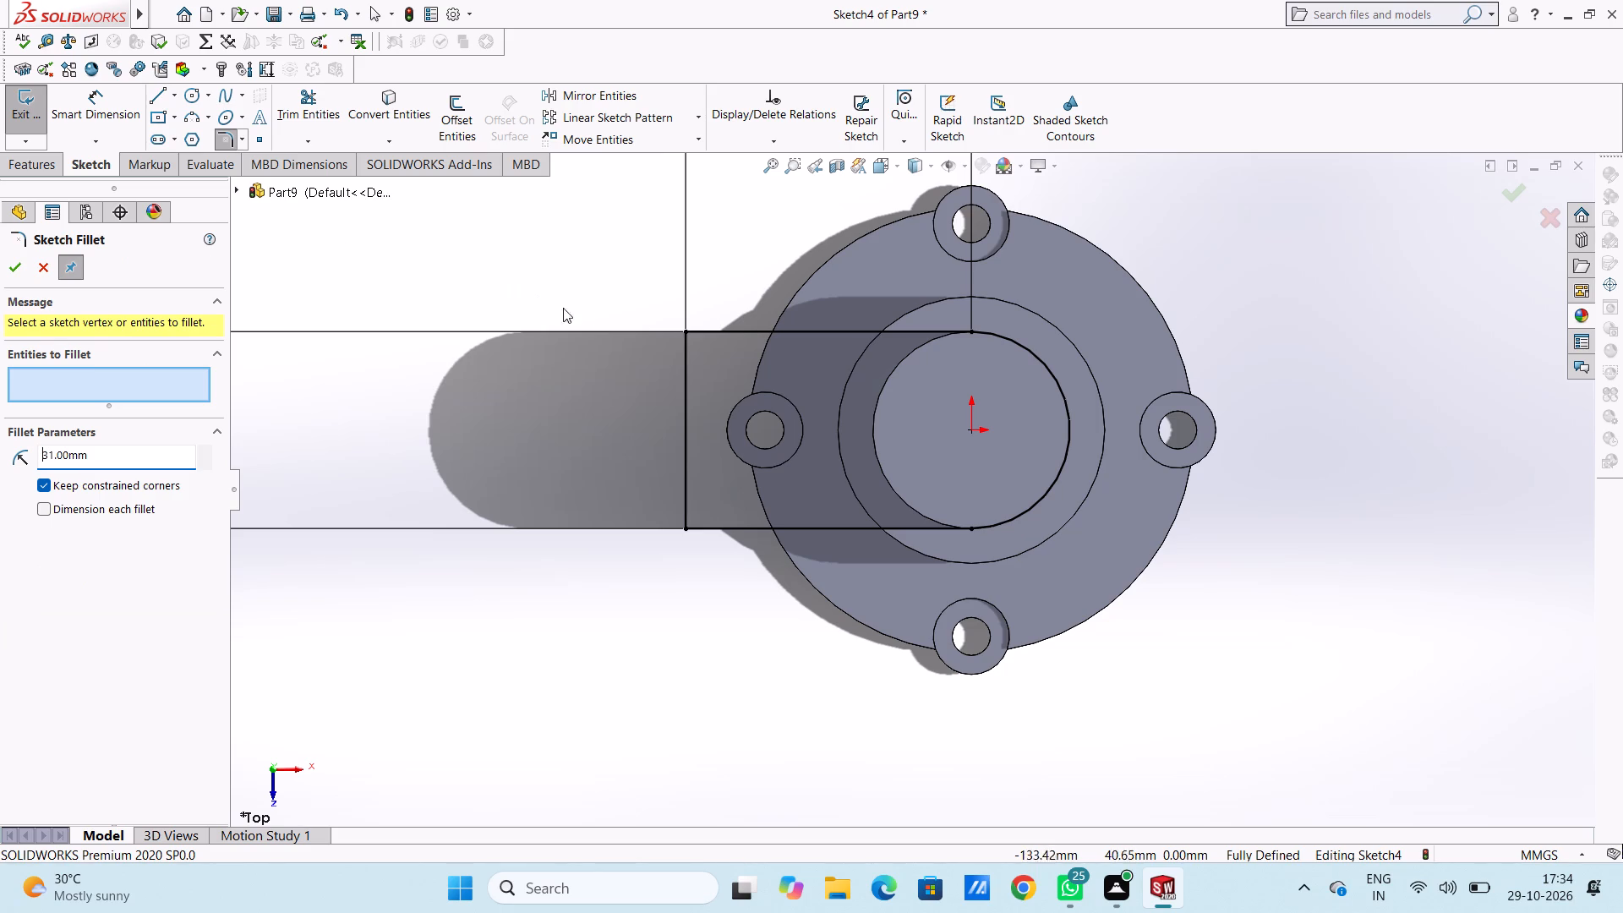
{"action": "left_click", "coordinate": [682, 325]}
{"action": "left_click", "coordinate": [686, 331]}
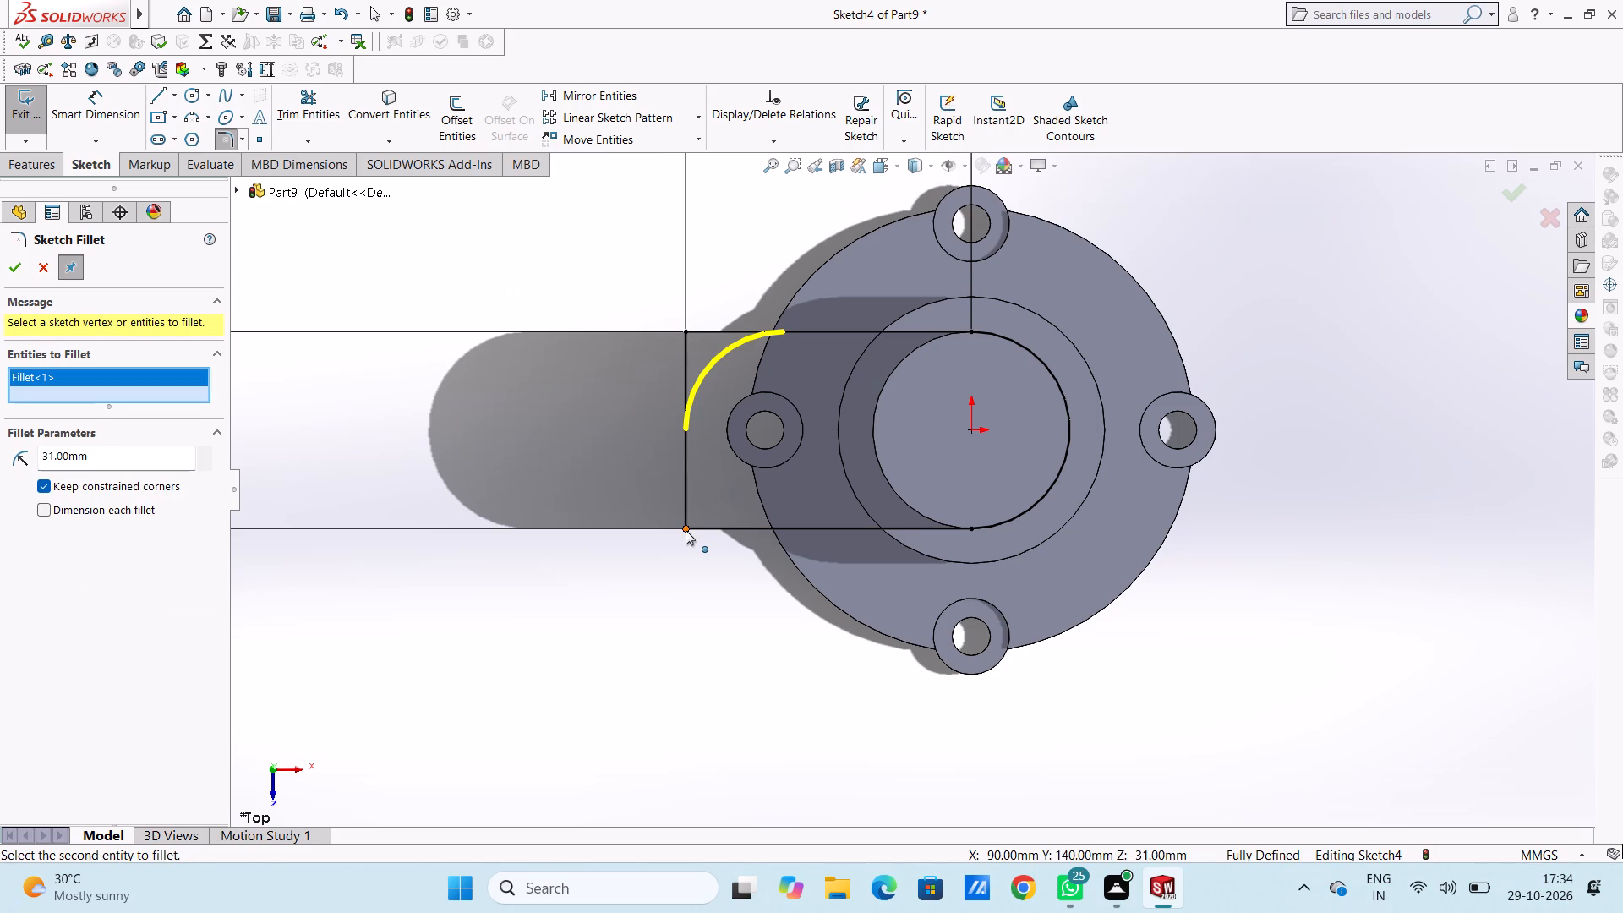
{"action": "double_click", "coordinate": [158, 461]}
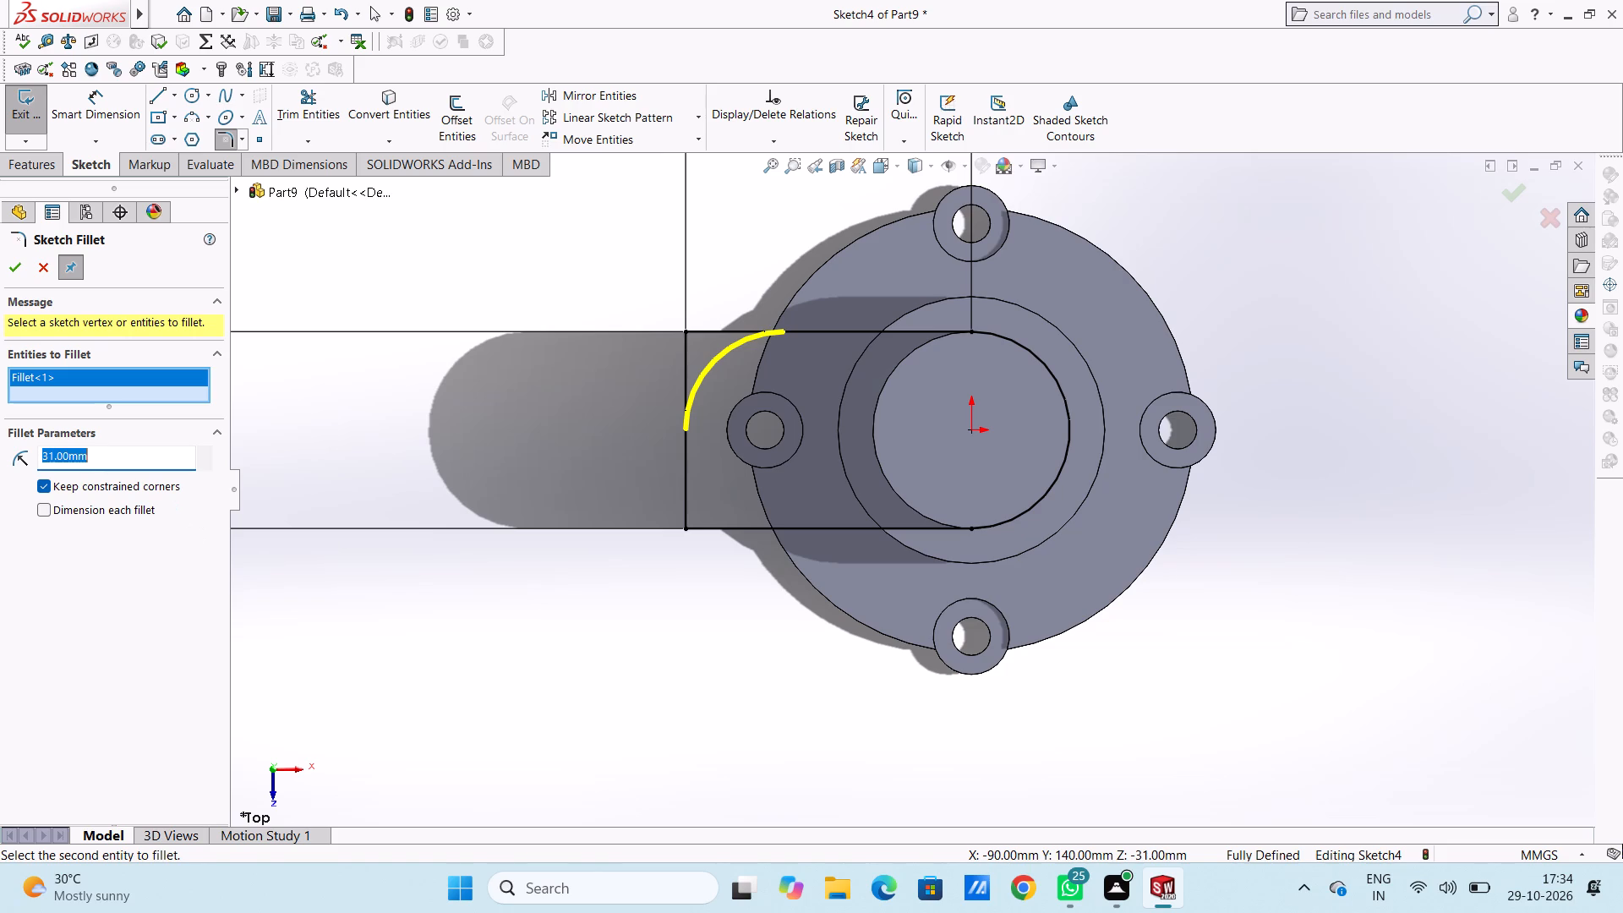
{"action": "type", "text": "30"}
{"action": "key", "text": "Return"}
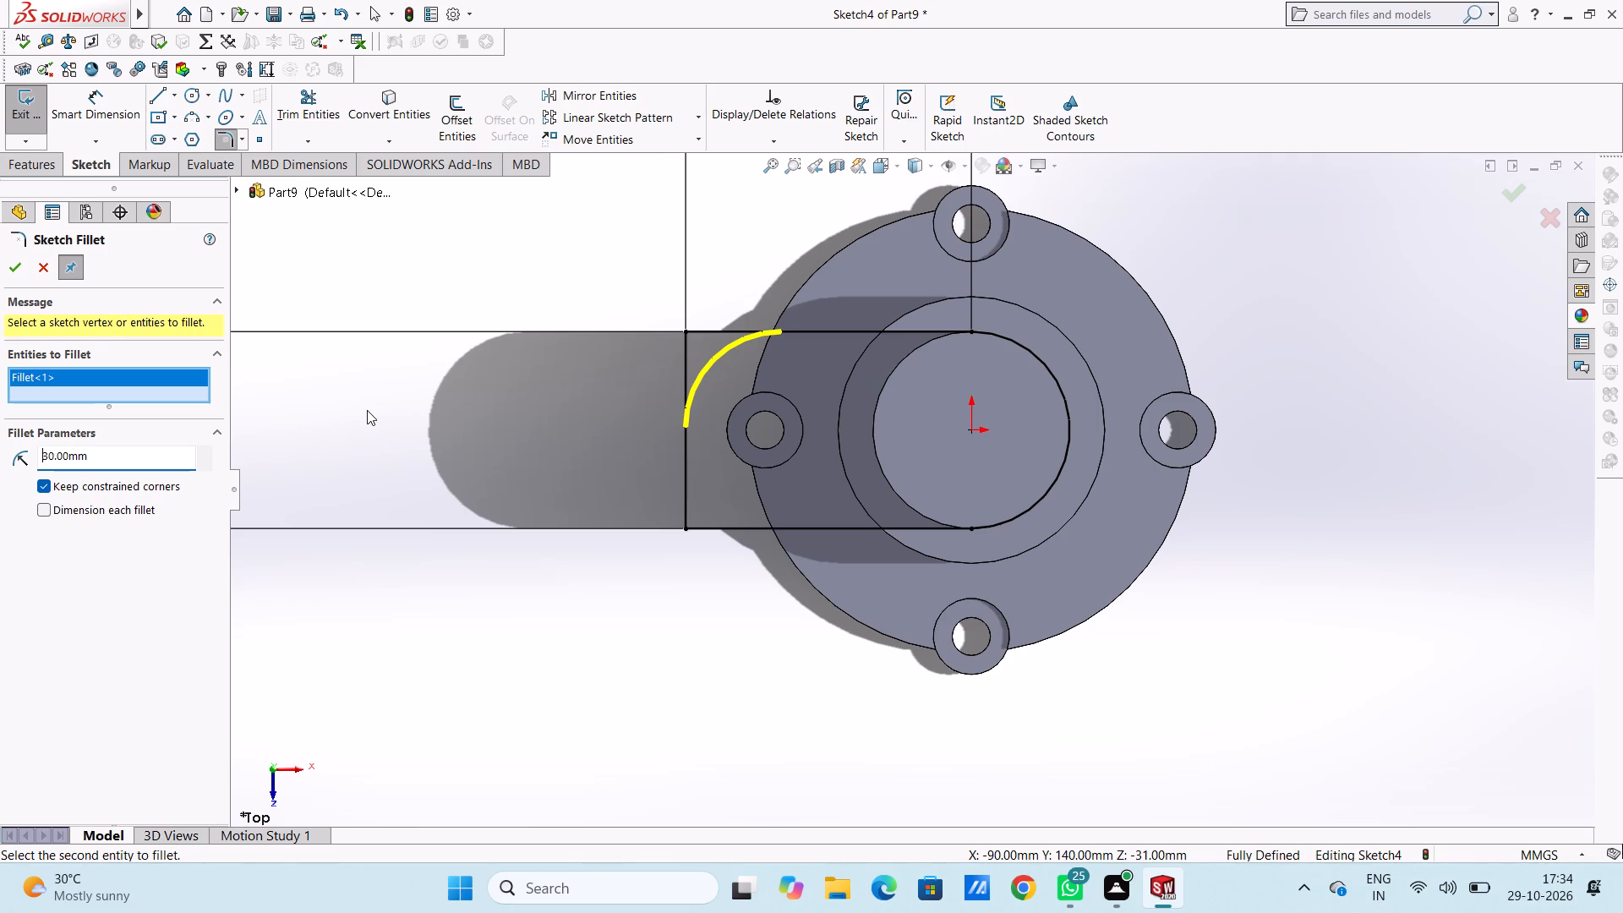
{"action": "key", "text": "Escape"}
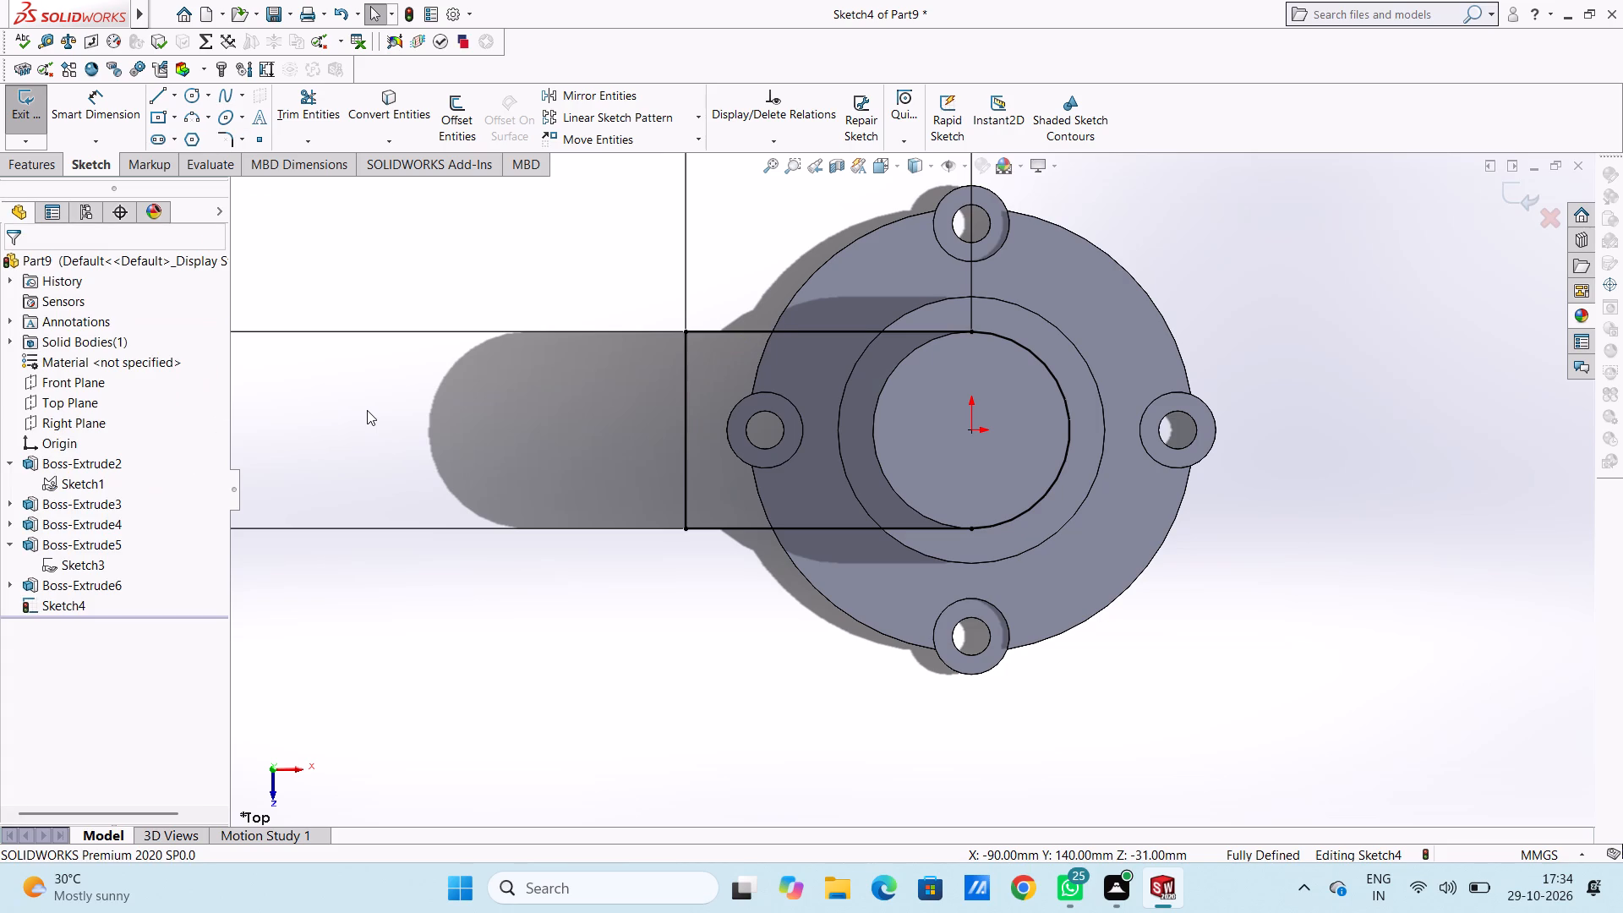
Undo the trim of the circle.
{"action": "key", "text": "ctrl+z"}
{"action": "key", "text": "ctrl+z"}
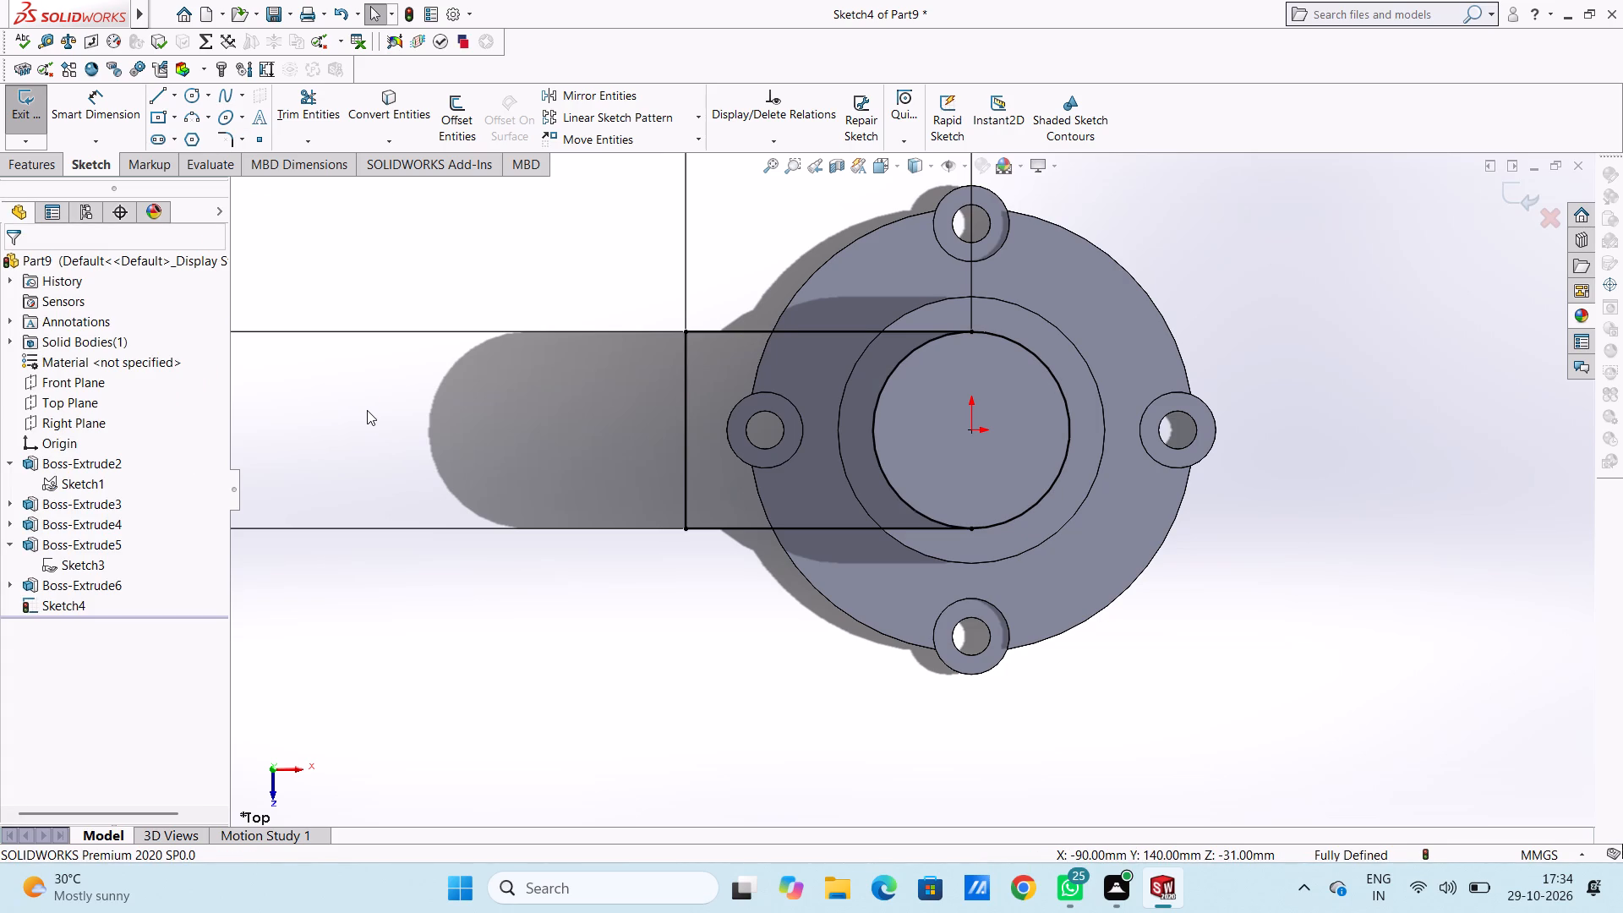
Trim away the circle's half inside the rectangular outline, leaving one closed profile with a rounded end.
{"action": "left_click", "coordinate": [301, 106]}
{"action": "left_click", "coordinate": [878, 412]}
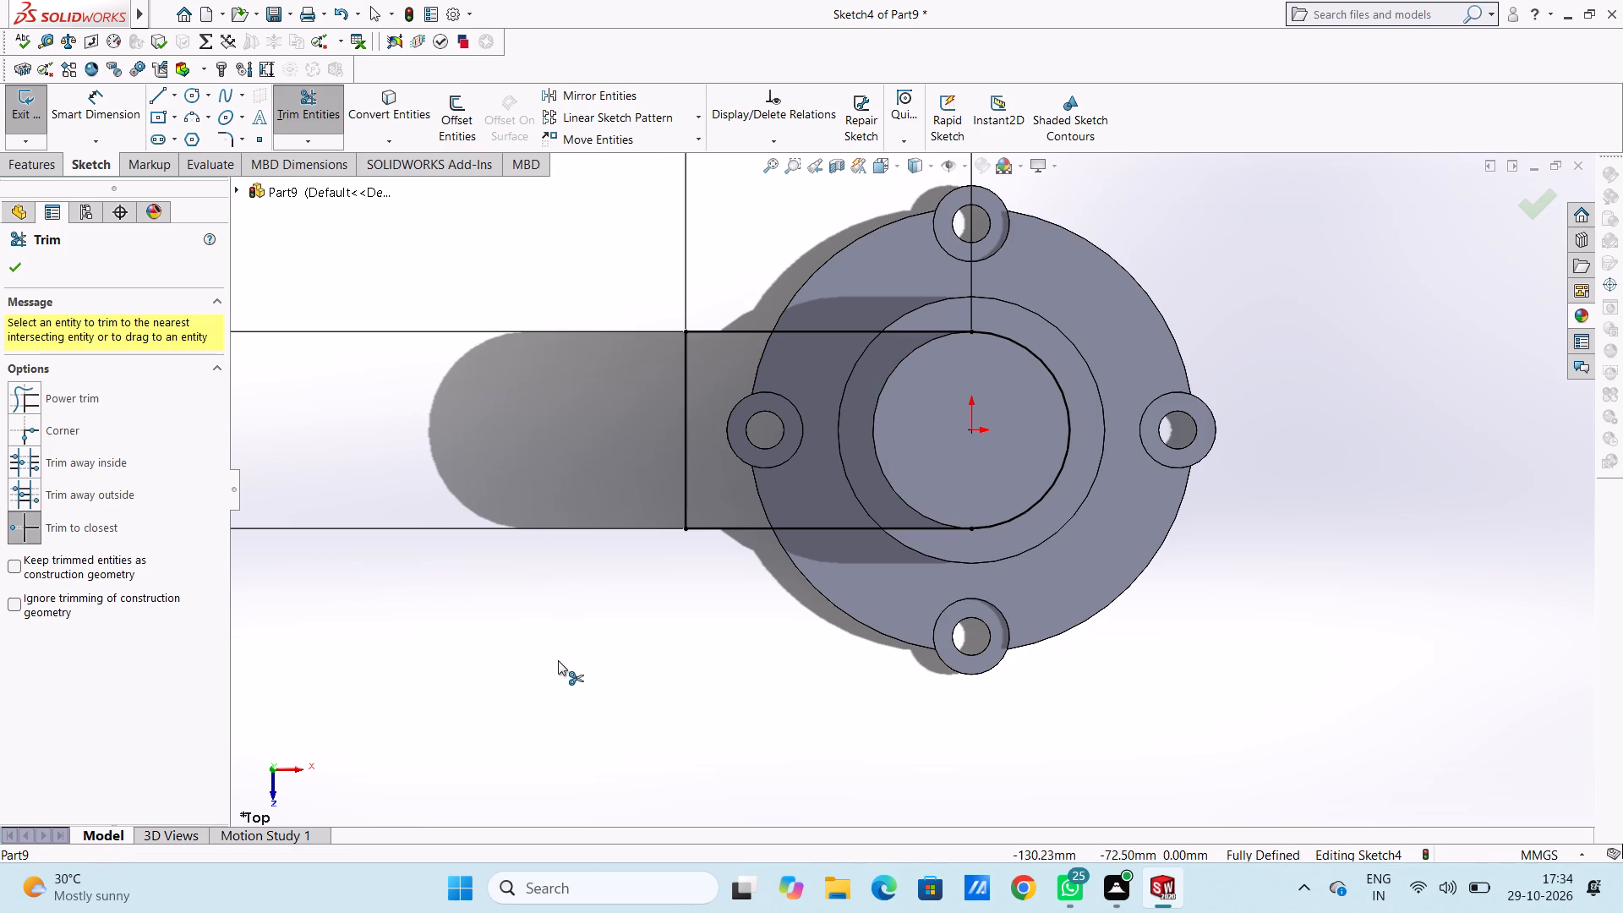
{"action": "middle_click_drag", "start_coordinate": [558, 682], "coordinate": [592, 453]}
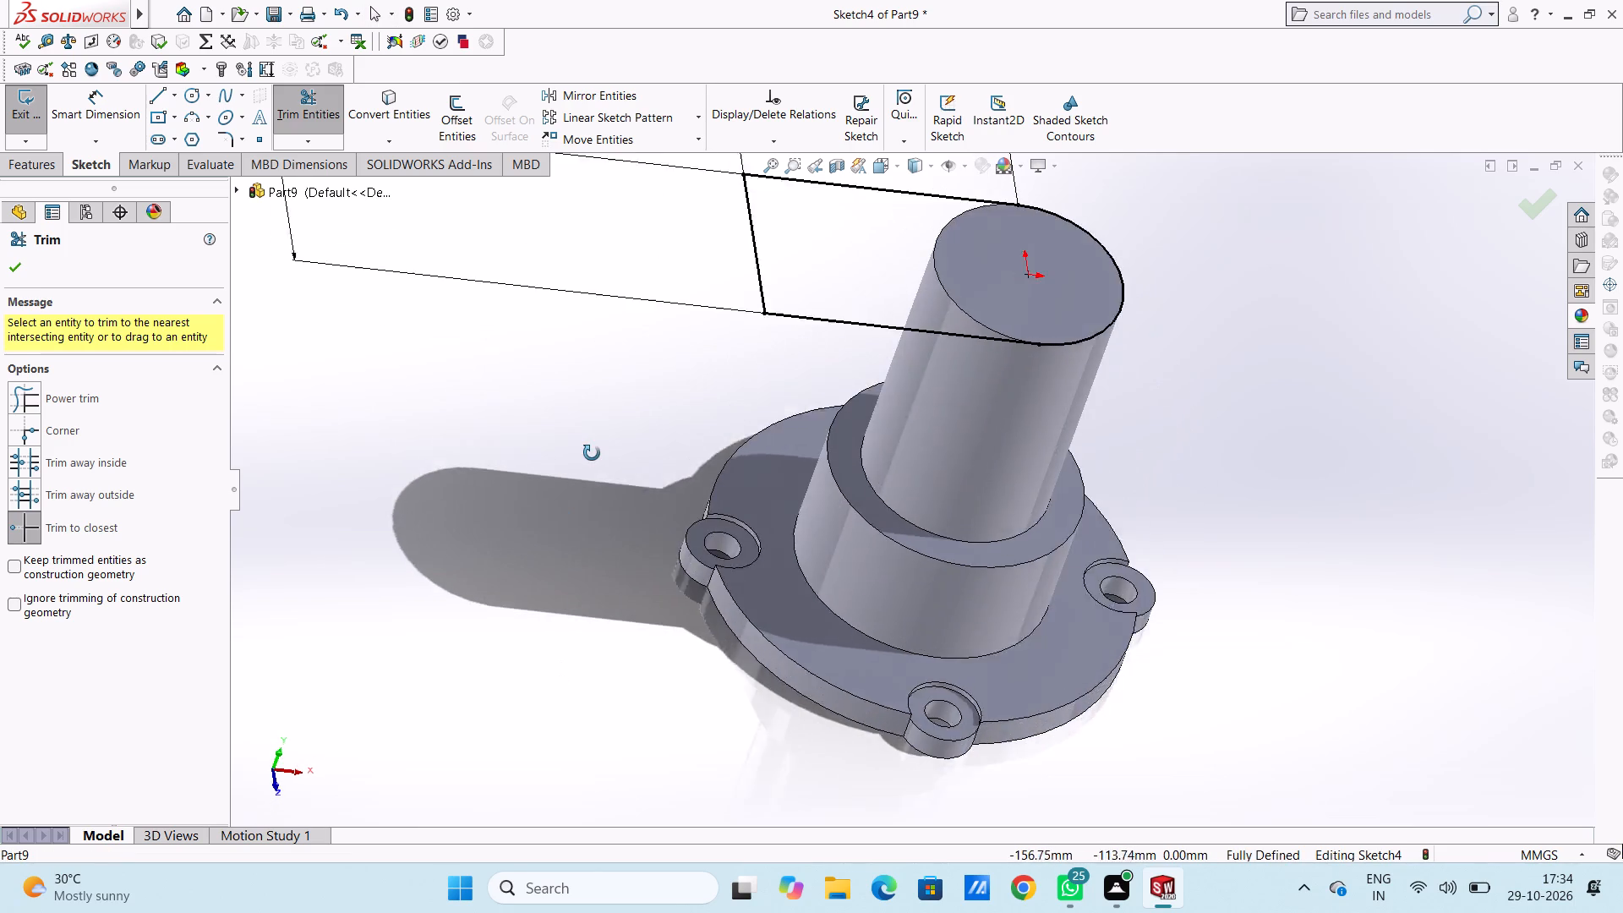
Extrude the round-ended profile 65 mm blind in the reversed direction, down along the cylinder, merged with the body.
{"action": "middle_click_drag", "start_coordinate": [592, 453], "coordinate": [586, 577]}
{"action": "scroll", "coordinate": [583, 578], "scroll_direction": "up", "scroll_amount": 4}
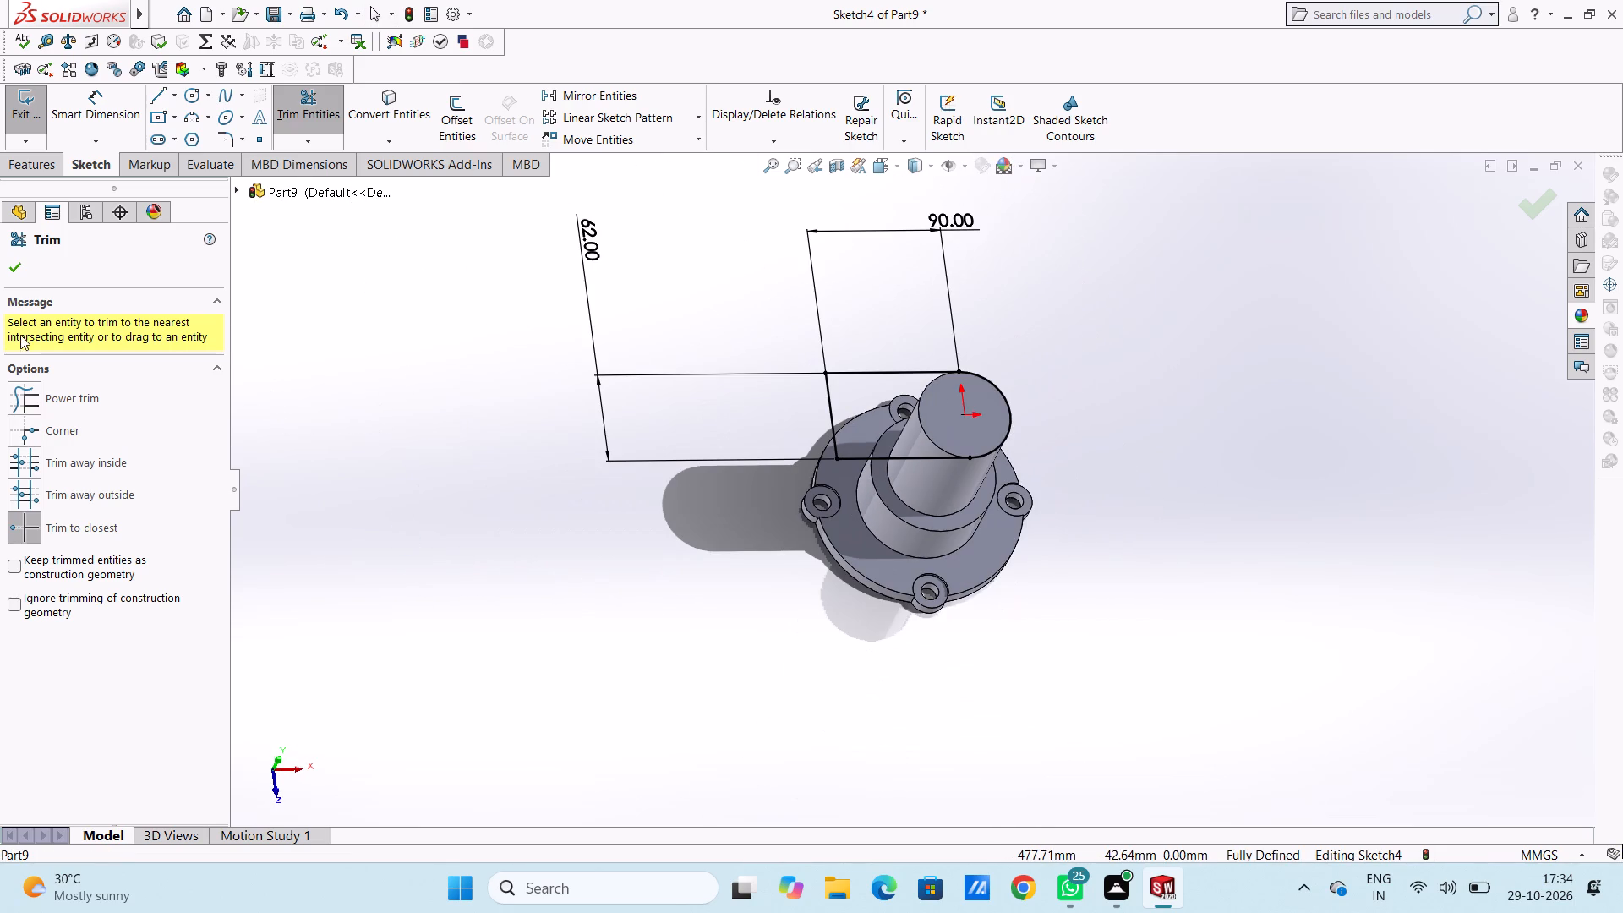
{"action": "left_click", "coordinate": [11, 260]}
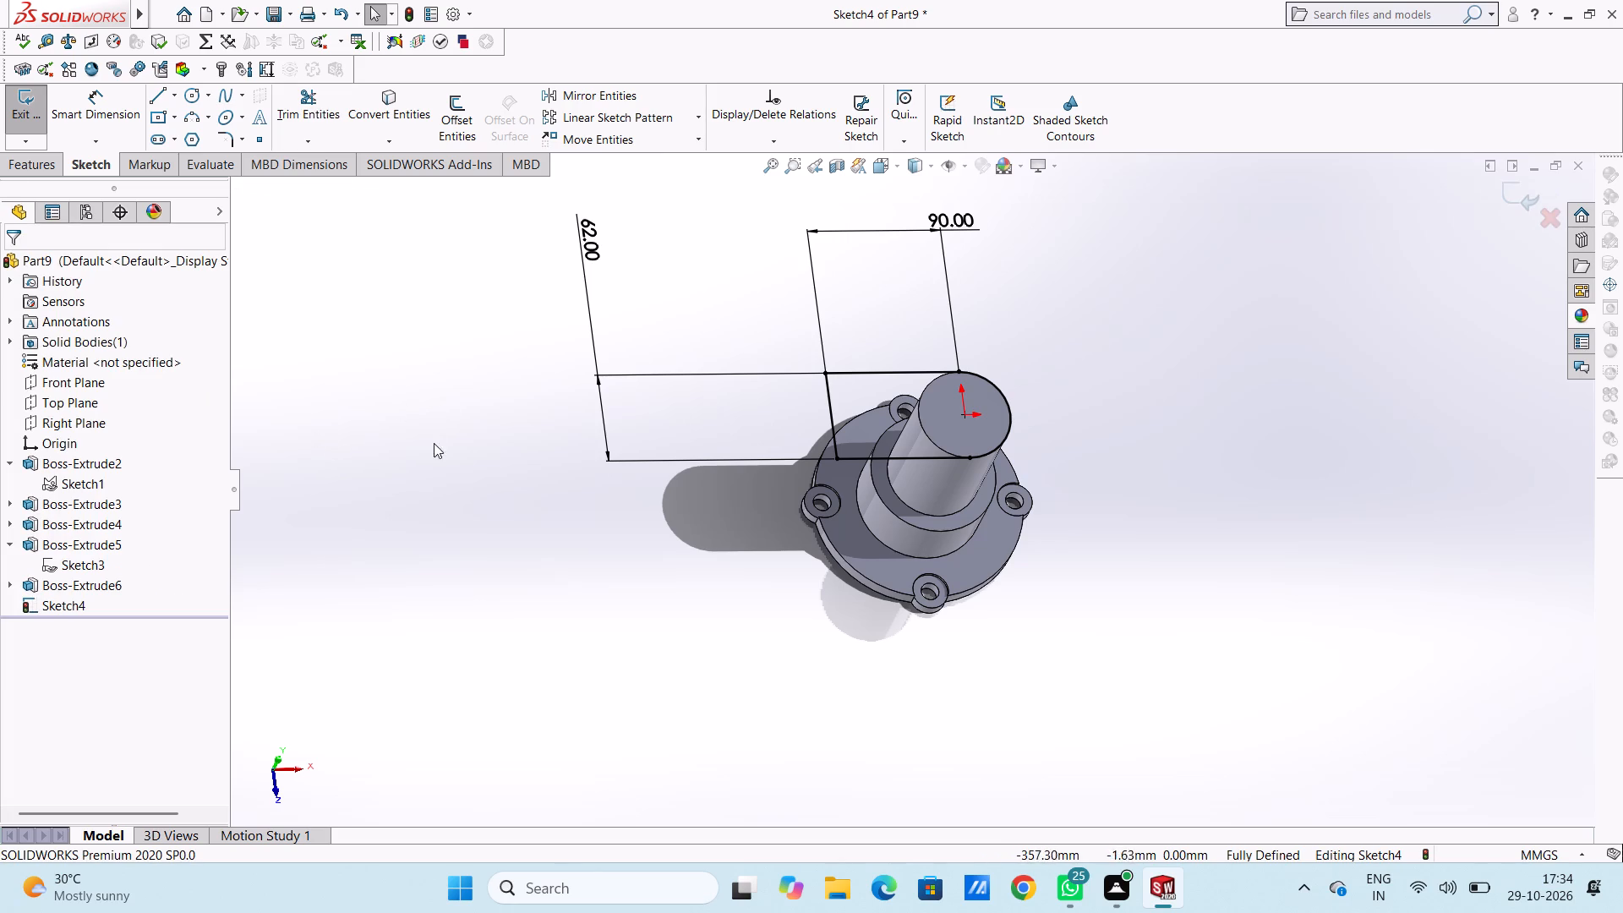
{"action": "middle_click_drag", "start_coordinate": [442, 517], "coordinate": [431, 396]}
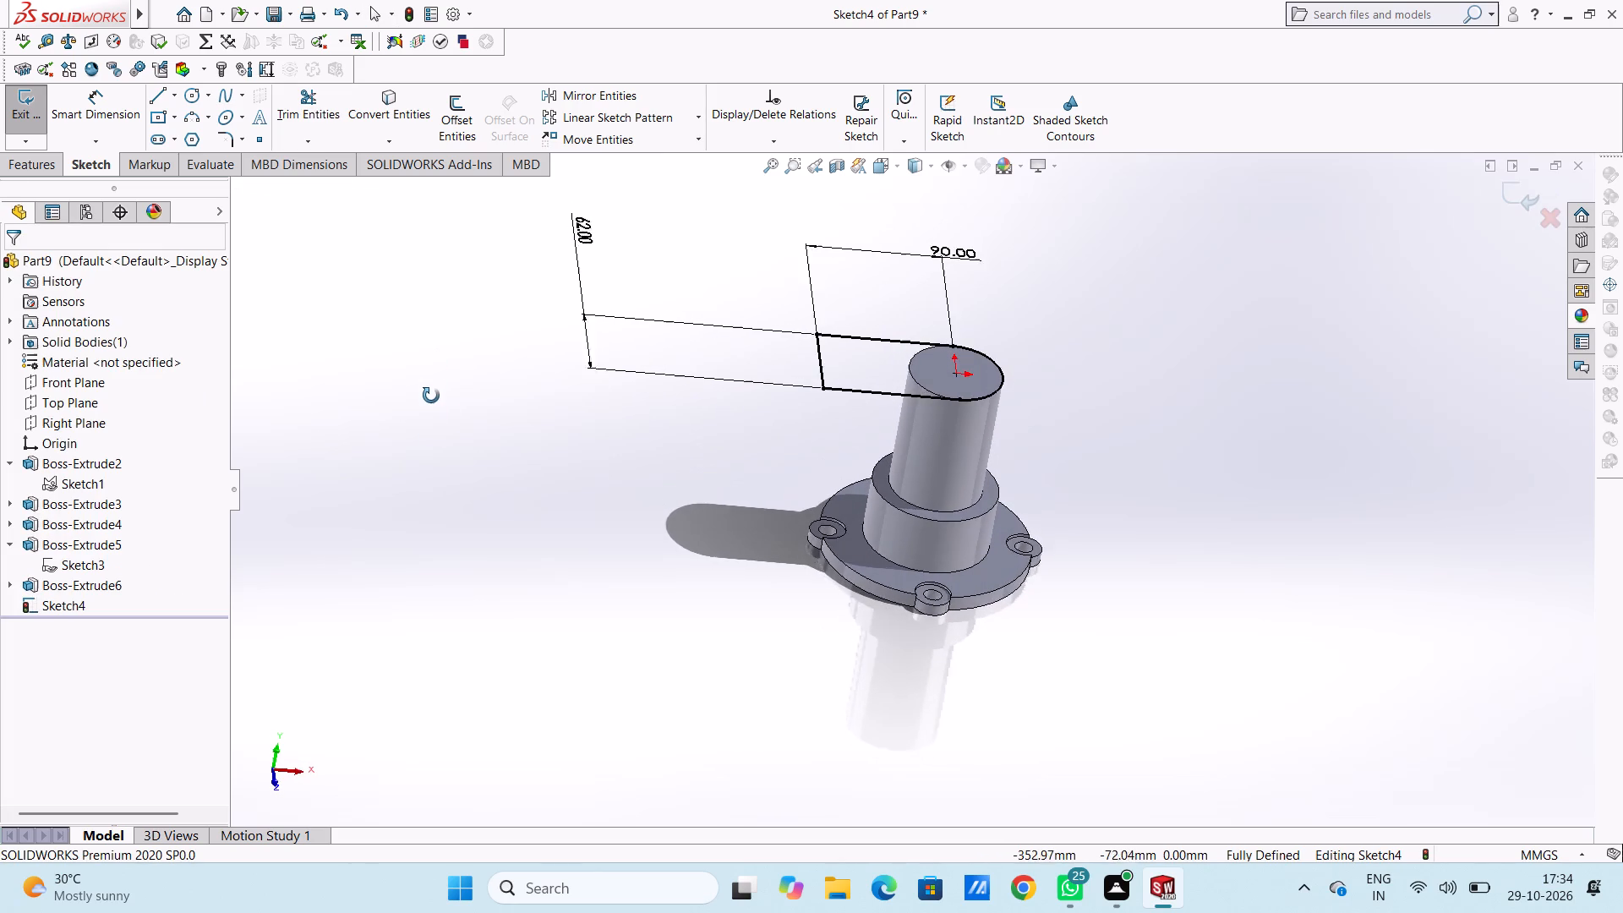
{"action": "middle_click_drag", "start_coordinate": [431, 396], "coordinate": [424, 500]}
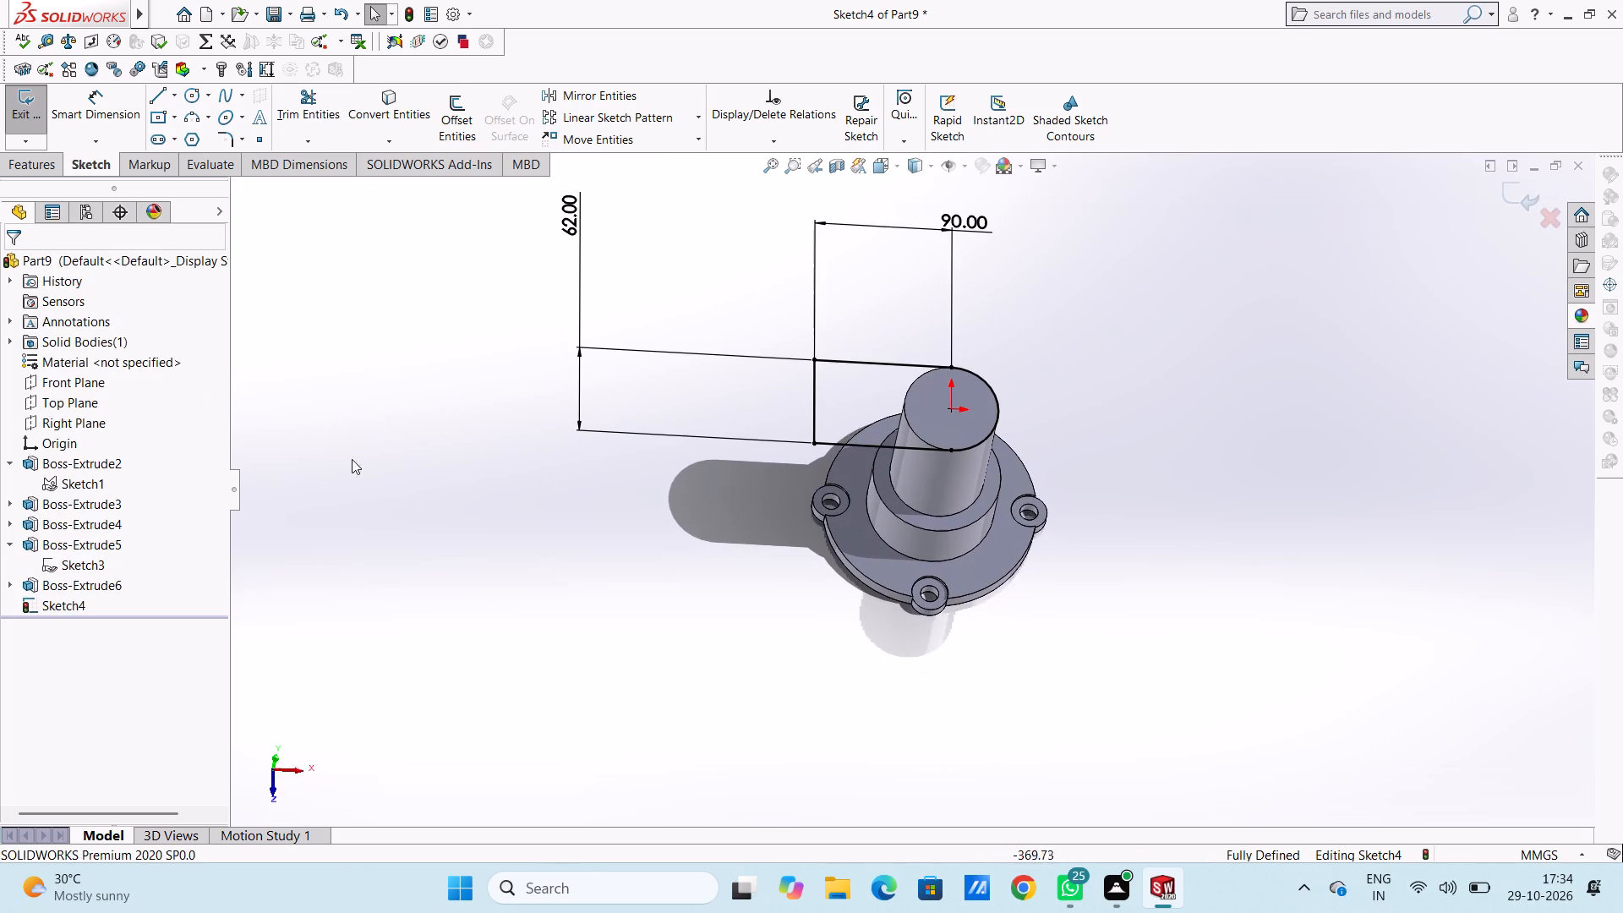
{"action": "left_click", "coordinate": [40, 165]}
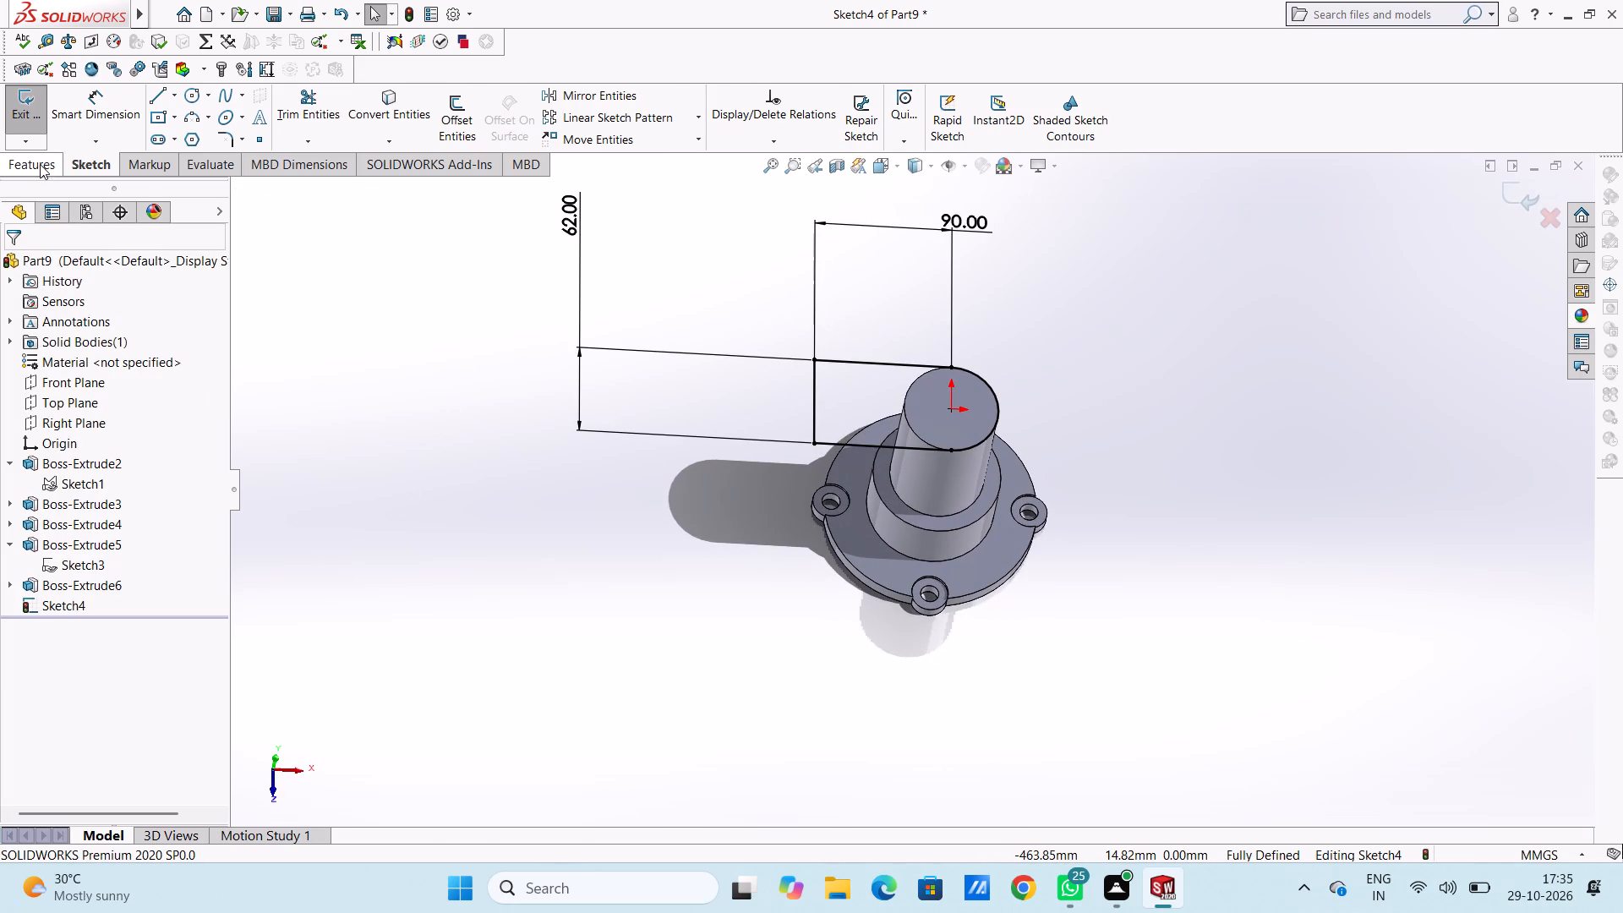
{"action": "left_click", "coordinate": [41, 118]}
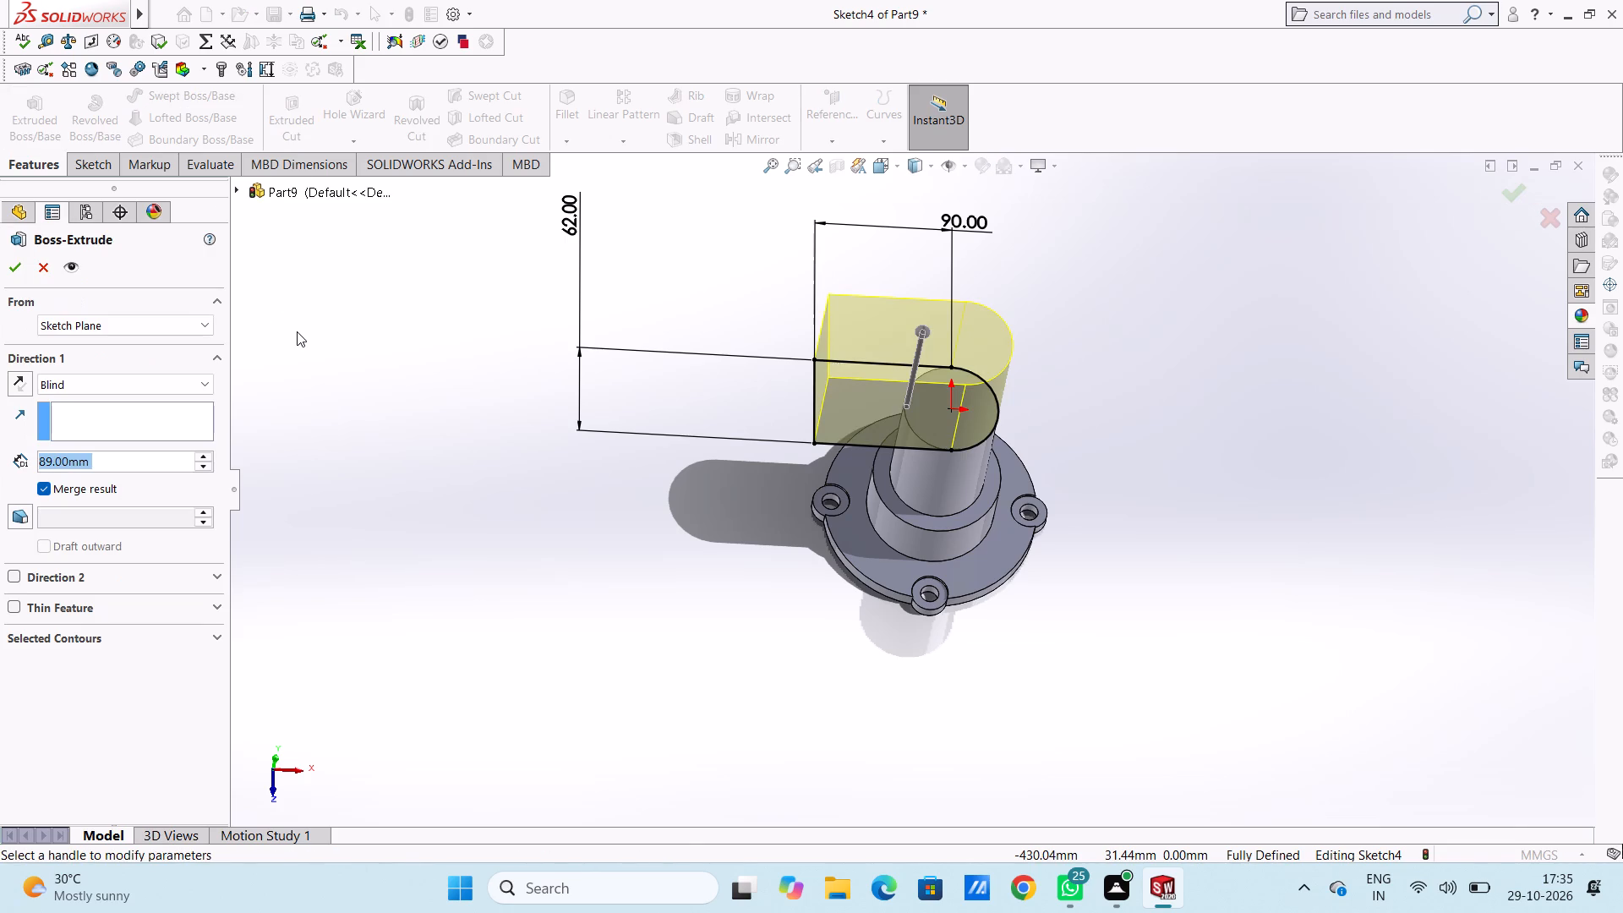
{"action": "type", "text": "65"}
{"action": "key", "text": "Return"}
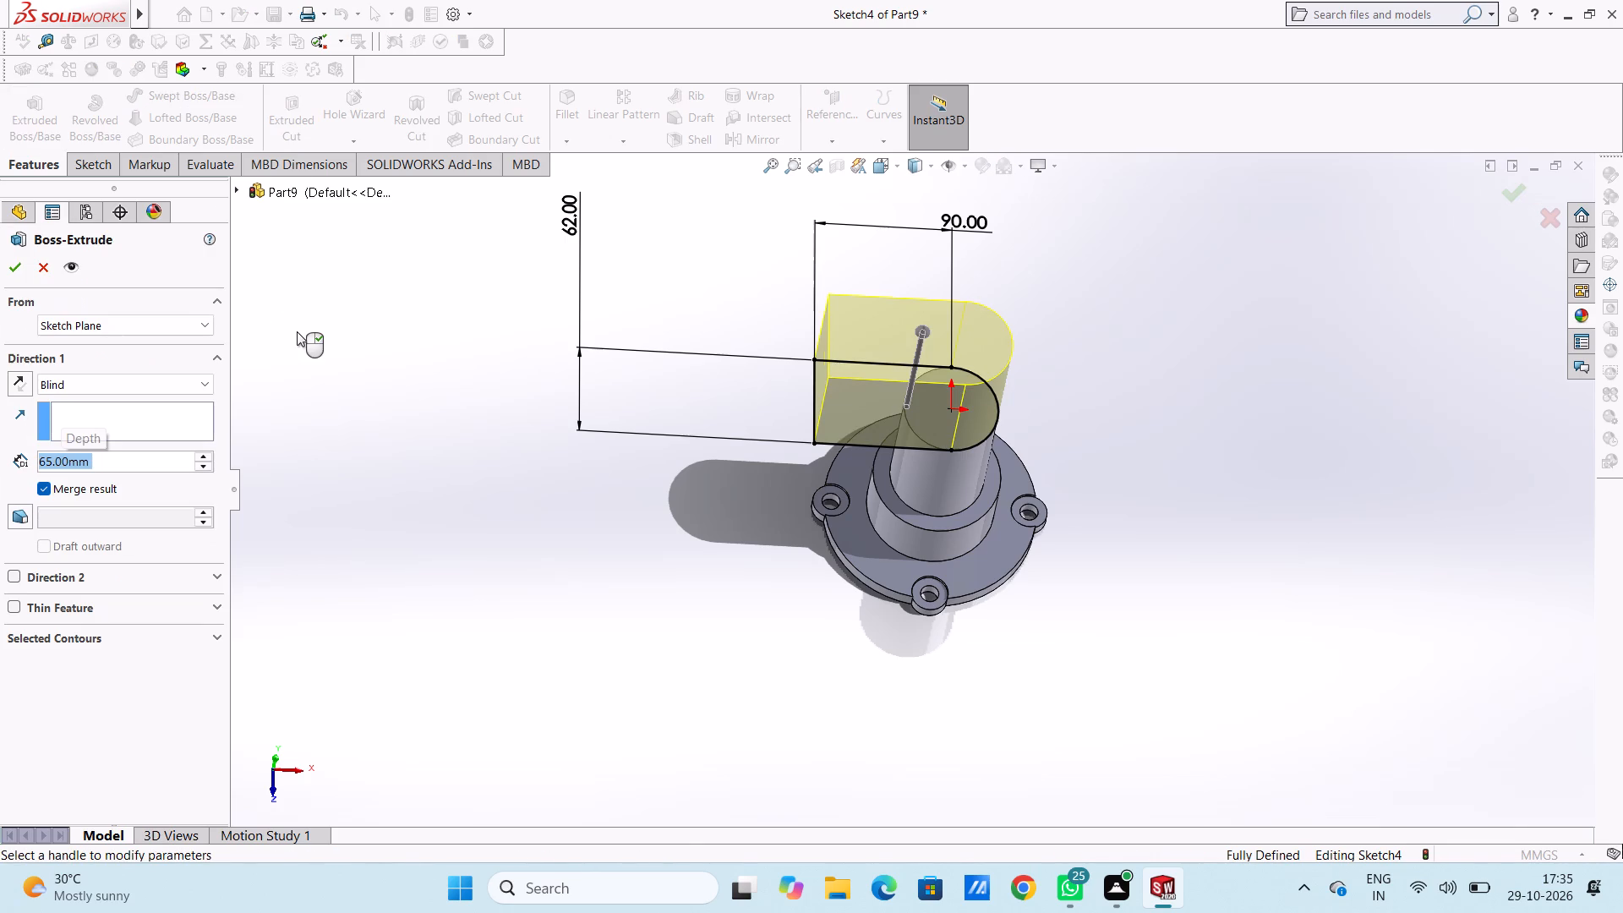
{"action": "left_click", "coordinate": [14, 380]}
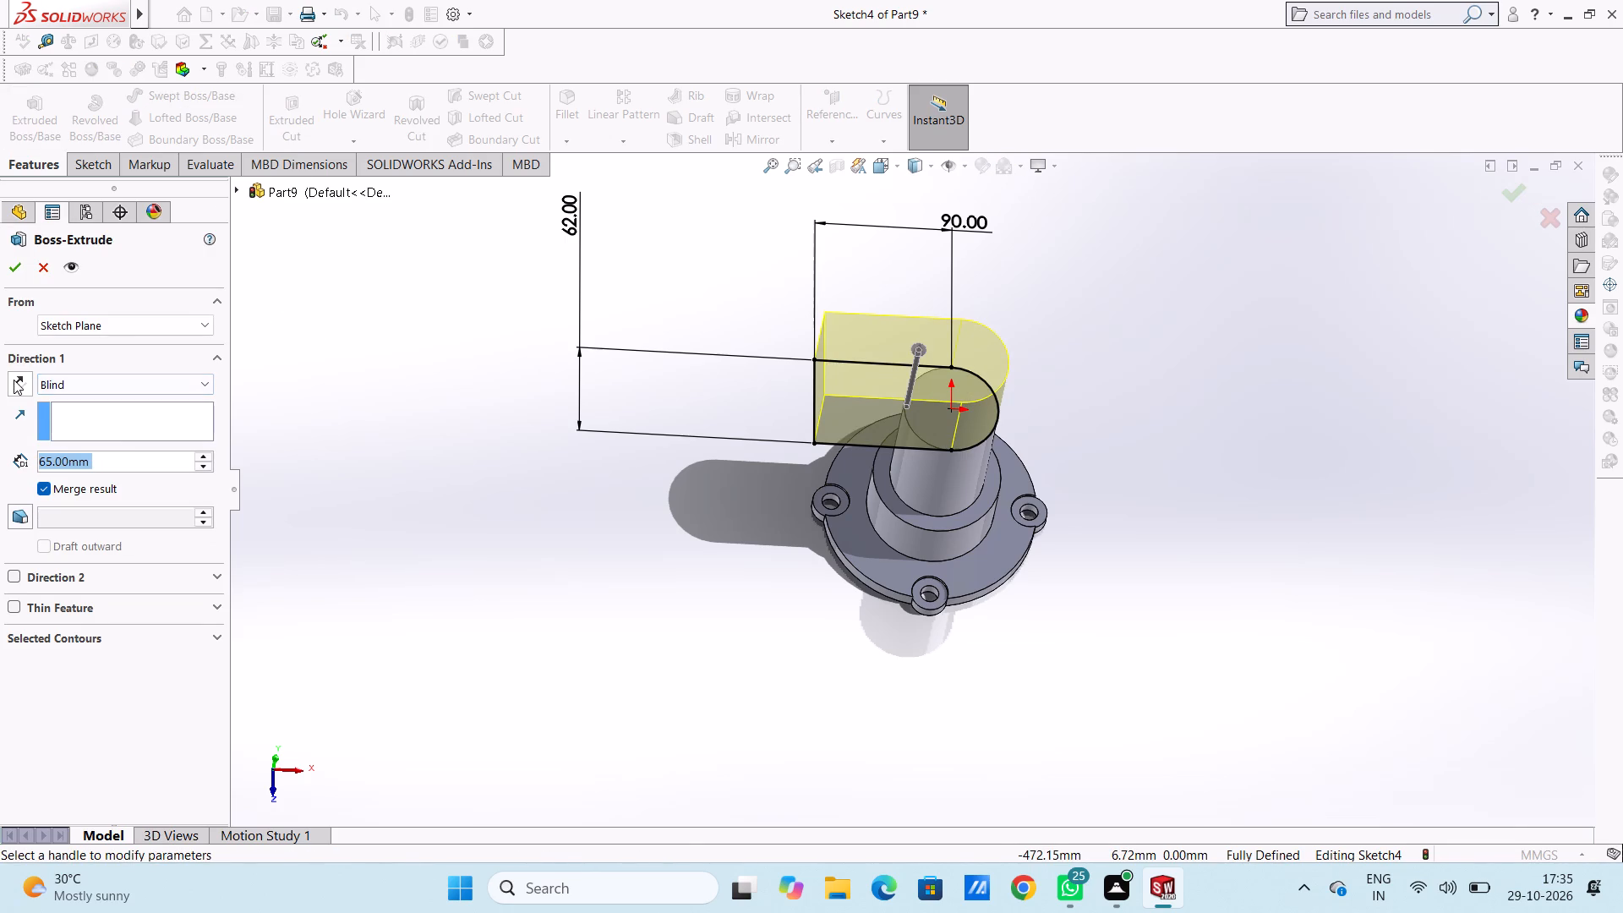
{"action": "middle_click_drag", "start_coordinate": [511, 647], "coordinate": [509, 356]}
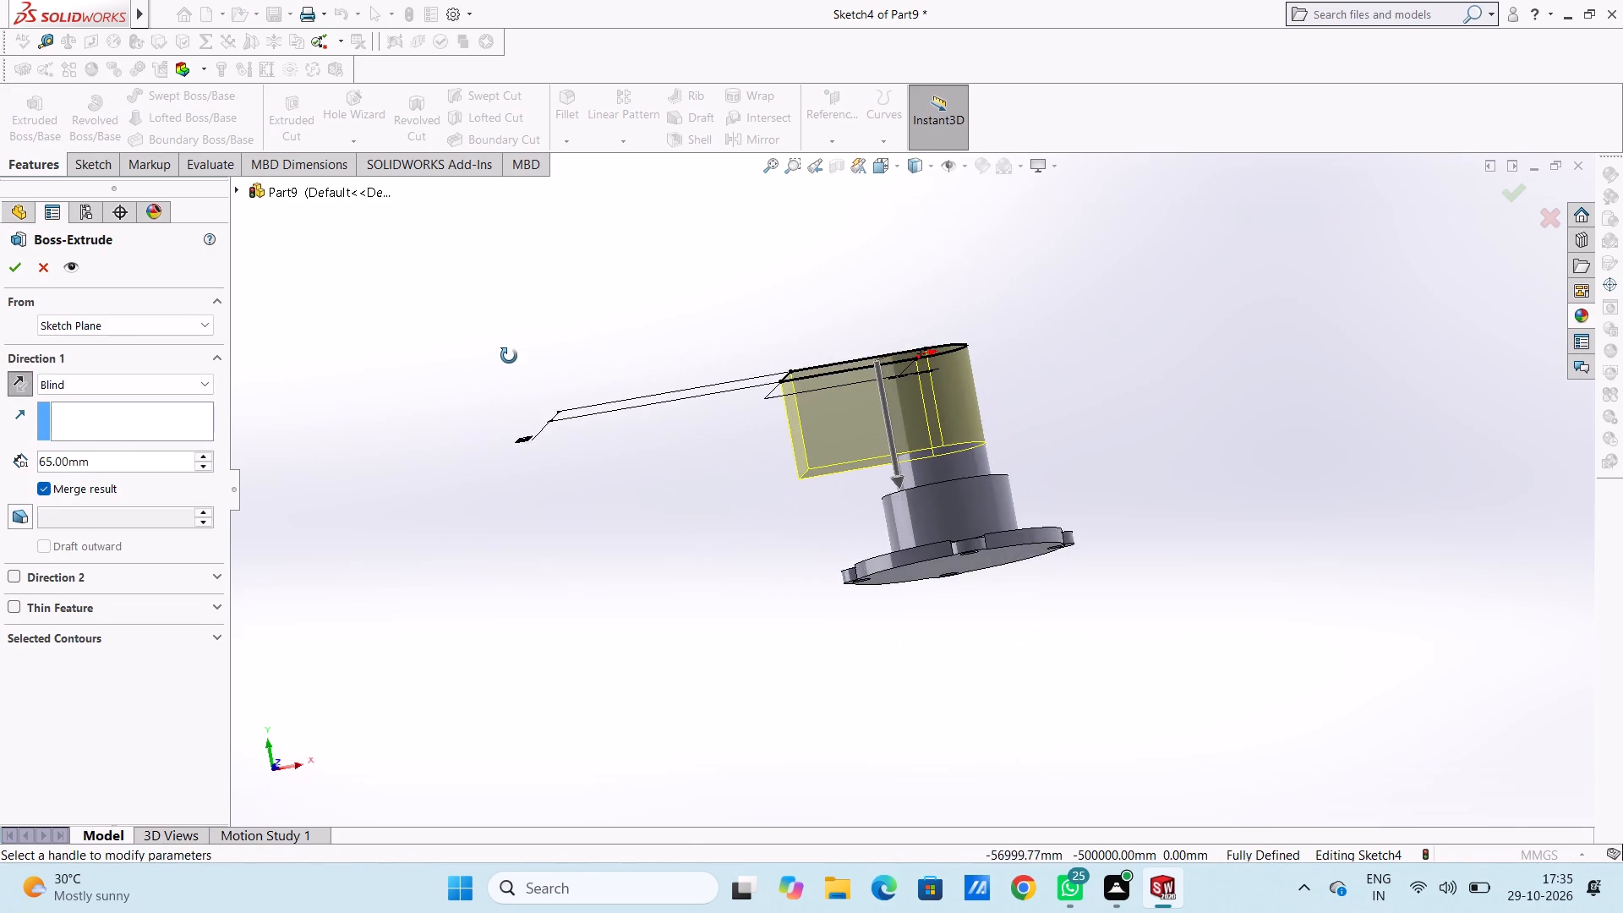
{"action": "middle_click_drag", "start_coordinate": [509, 356], "coordinate": [500, 468]}
{"action": "scroll", "coordinate": [500, 468], "scroll_direction": "up", "scroll_amount": 1}
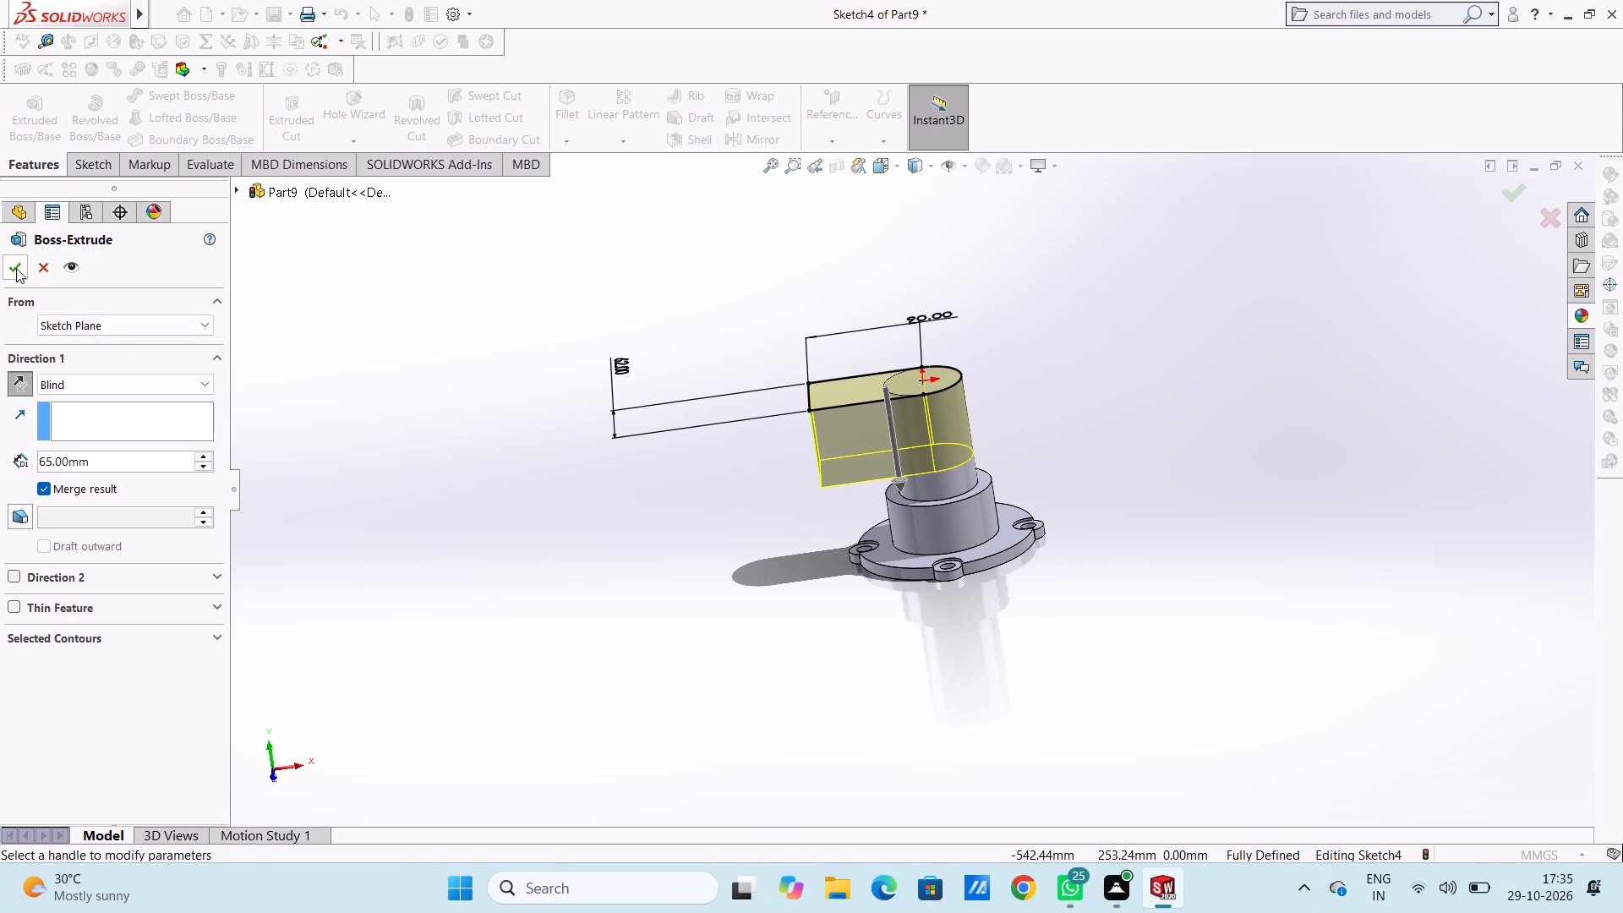
{"action": "left_click", "coordinate": [16, 268]}
{"action": "left_click", "coordinate": [404, 464]}
Start a new sketch on the flat top face of the round-ended block, viewed from the top.
{"action": "middle_click_drag", "start_coordinate": [460, 512], "coordinate": [630, 527]}
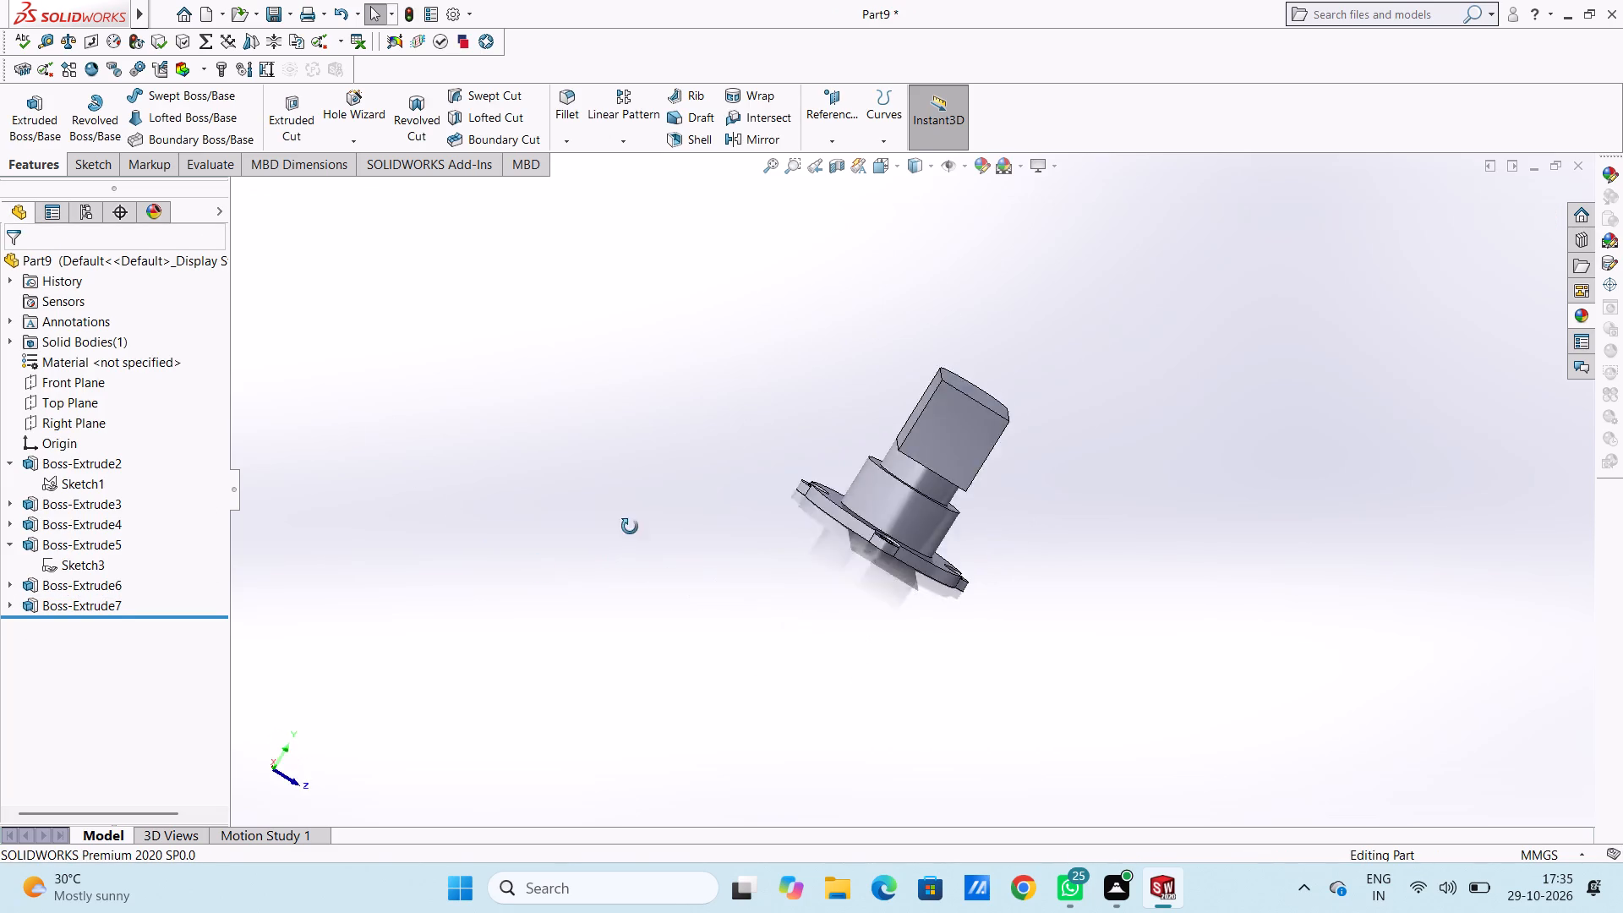
{"action": "middle_click_drag", "start_coordinate": [630, 527], "coordinate": [506, 490]}
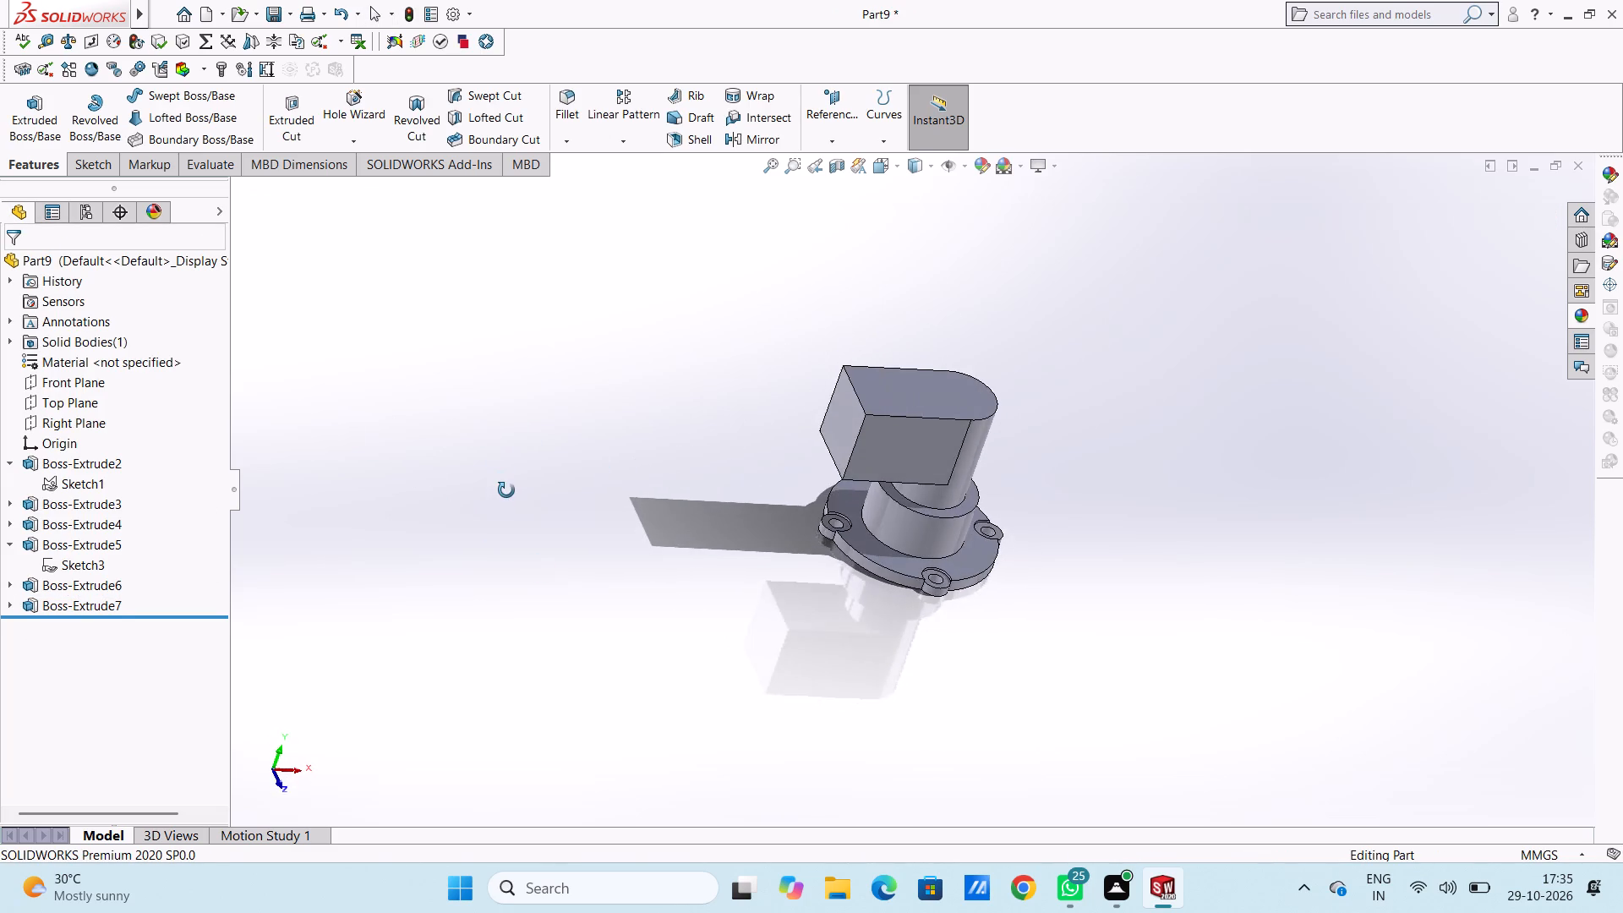
{"action": "middle_click_drag", "start_coordinate": [506, 490], "coordinate": [477, 502]}
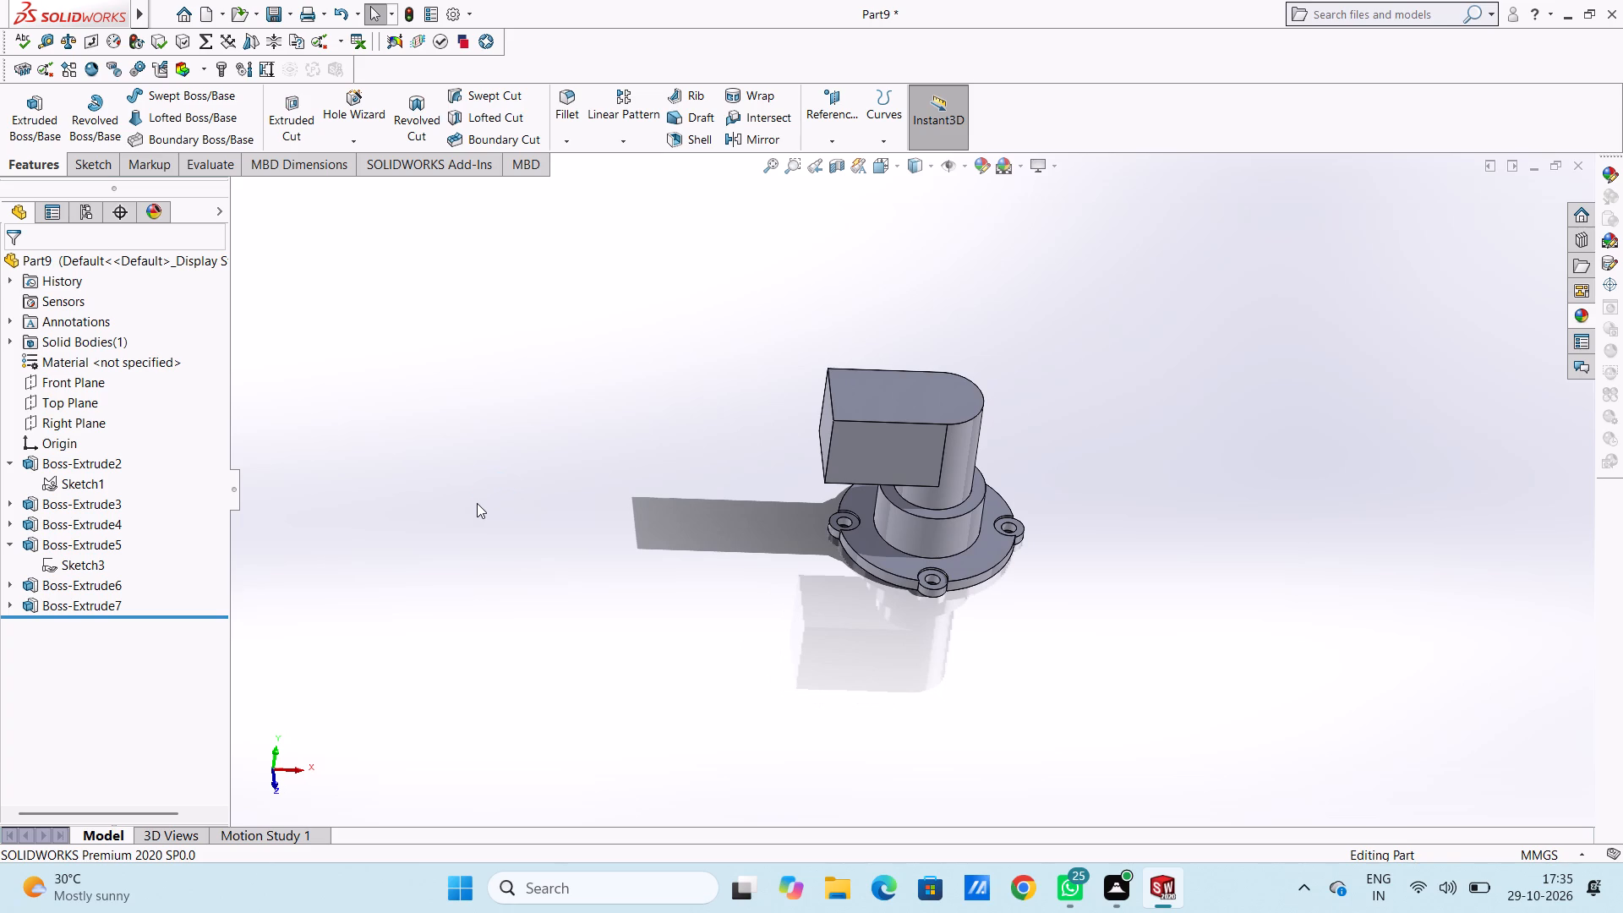
{"action": "key", "text": "ctrl+5"}
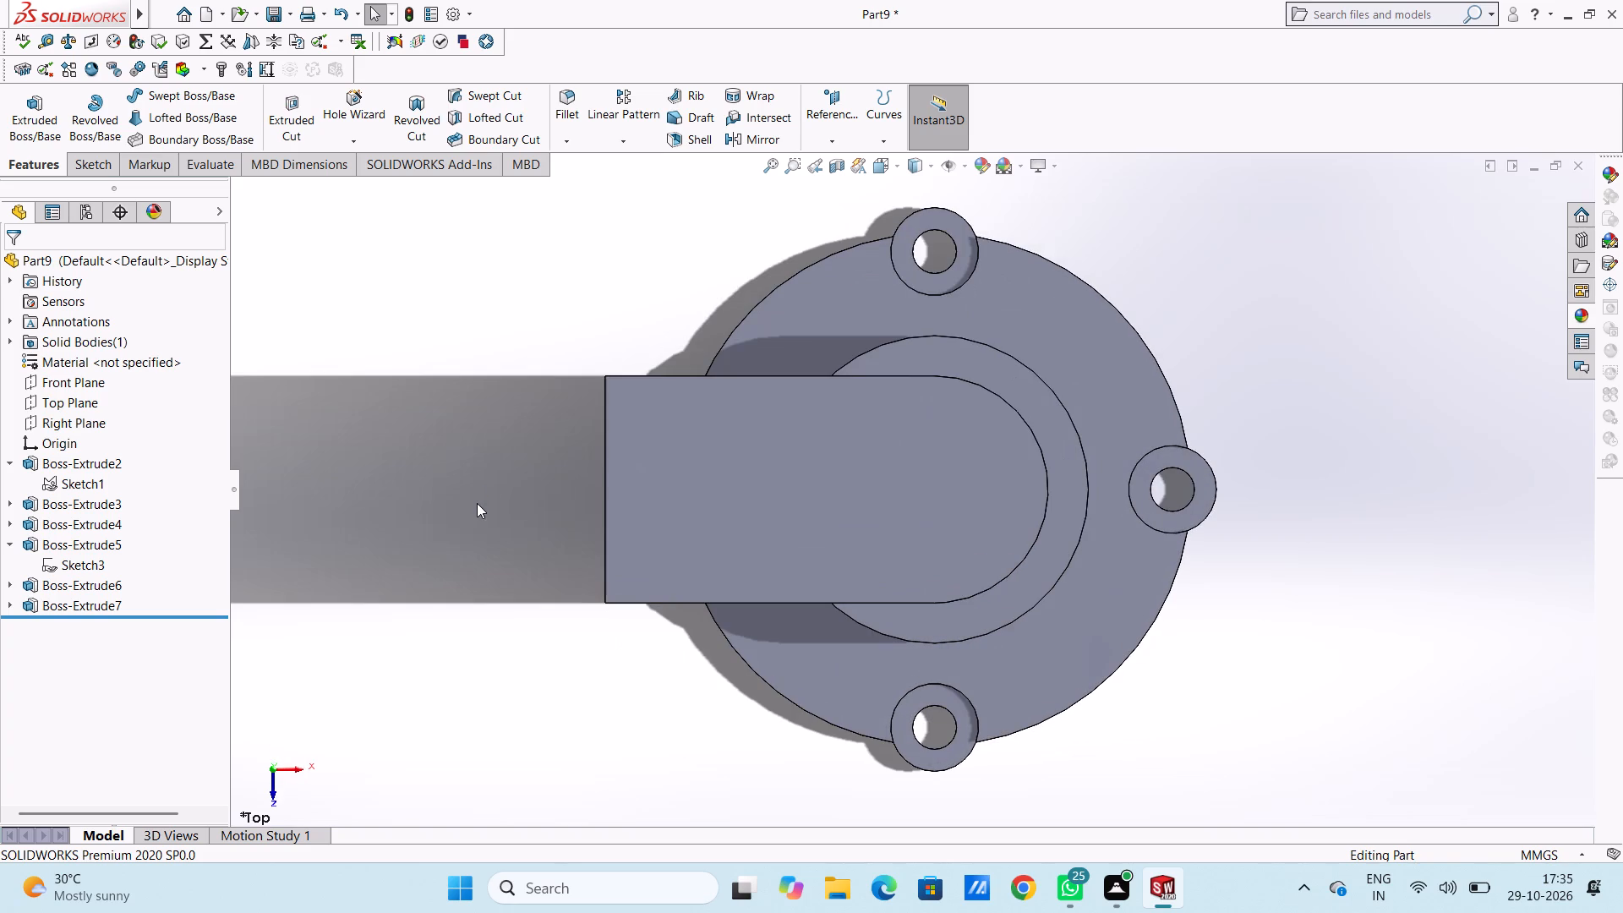
{"action": "scroll", "coordinate": [889, 545], "scroll_direction": "up", "scroll_amount": 4}
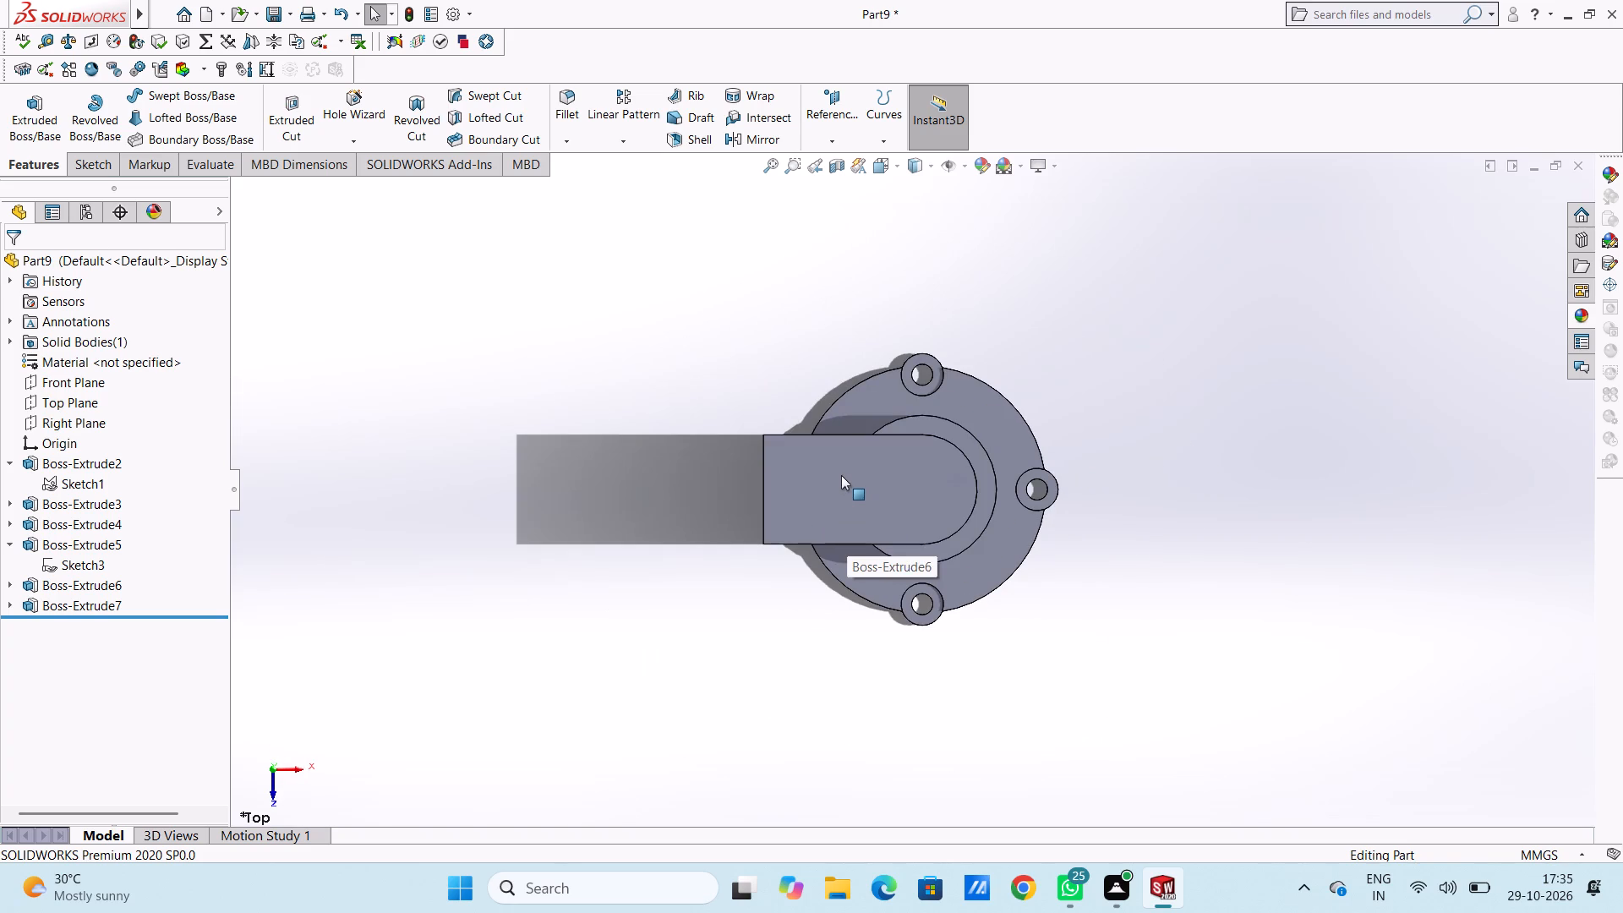
{"action": "left_click", "coordinate": [837, 474]}
{"action": "left_click", "coordinate": [904, 428]}
{"action": "left_click", "coordinate": [706, 389]}
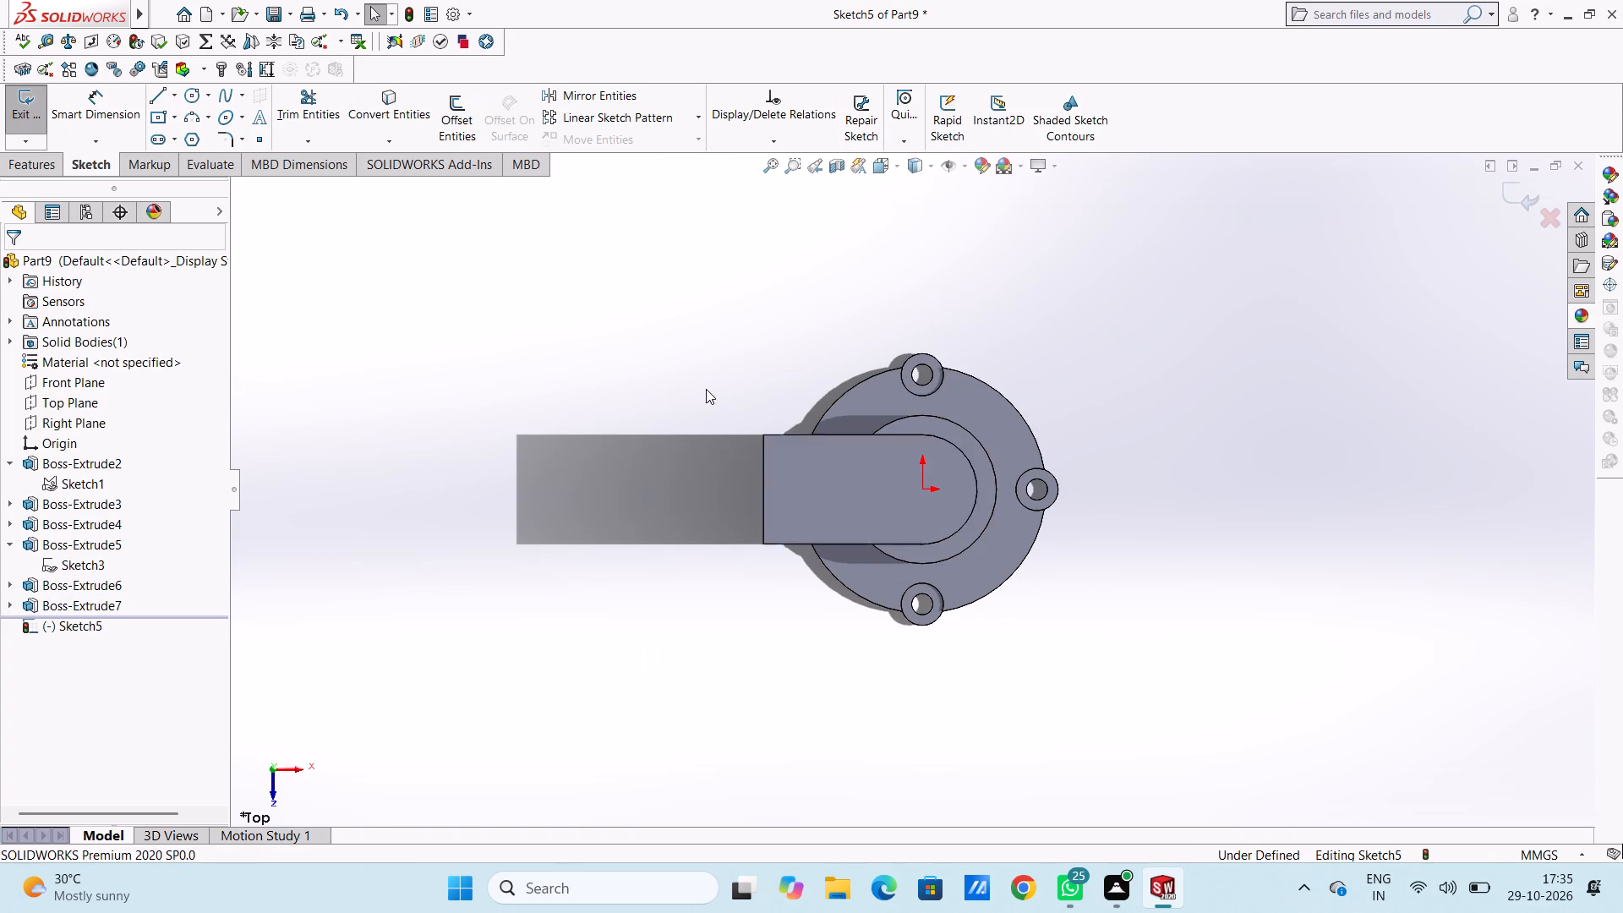
{"action": "scroll", "coordinate": [913, 499], "scroll_direction": "down", "scroll_amount": 1}
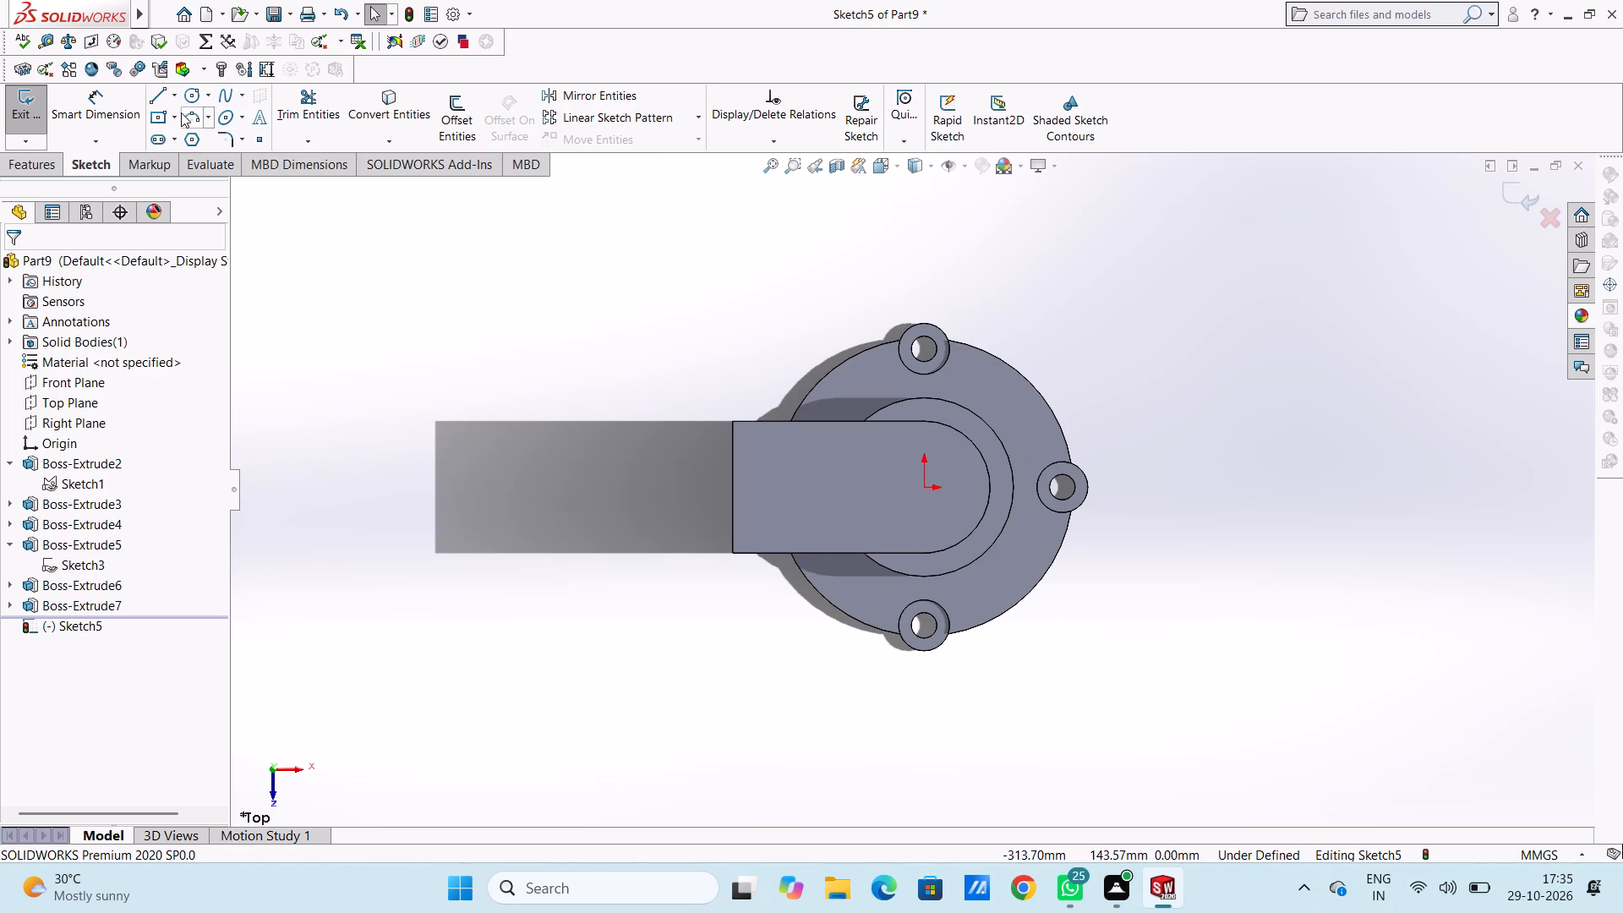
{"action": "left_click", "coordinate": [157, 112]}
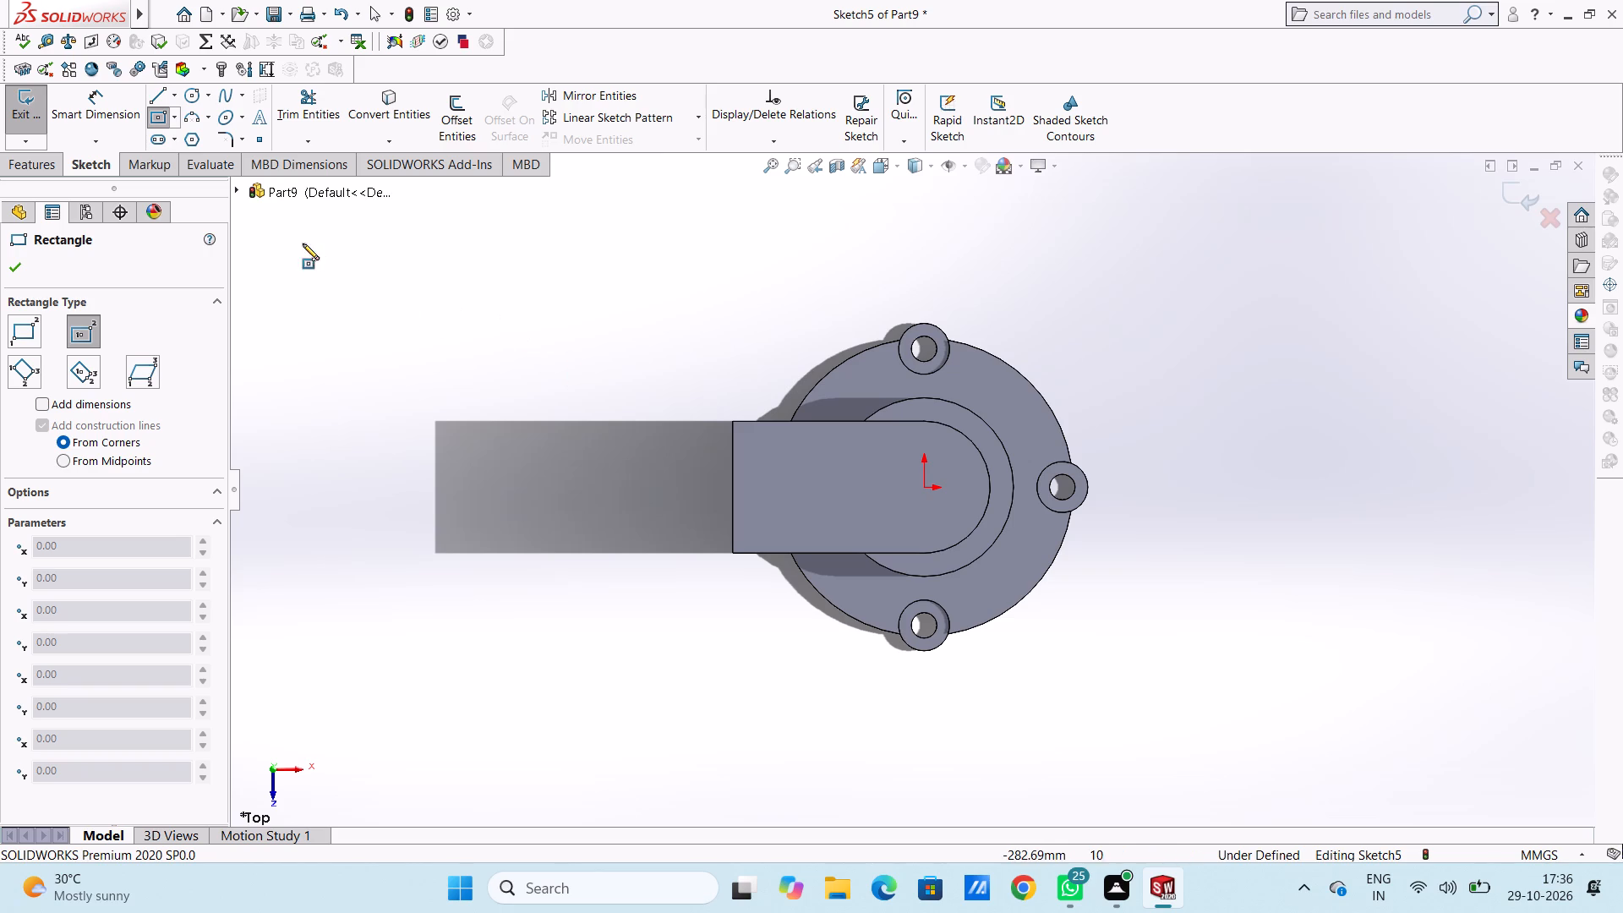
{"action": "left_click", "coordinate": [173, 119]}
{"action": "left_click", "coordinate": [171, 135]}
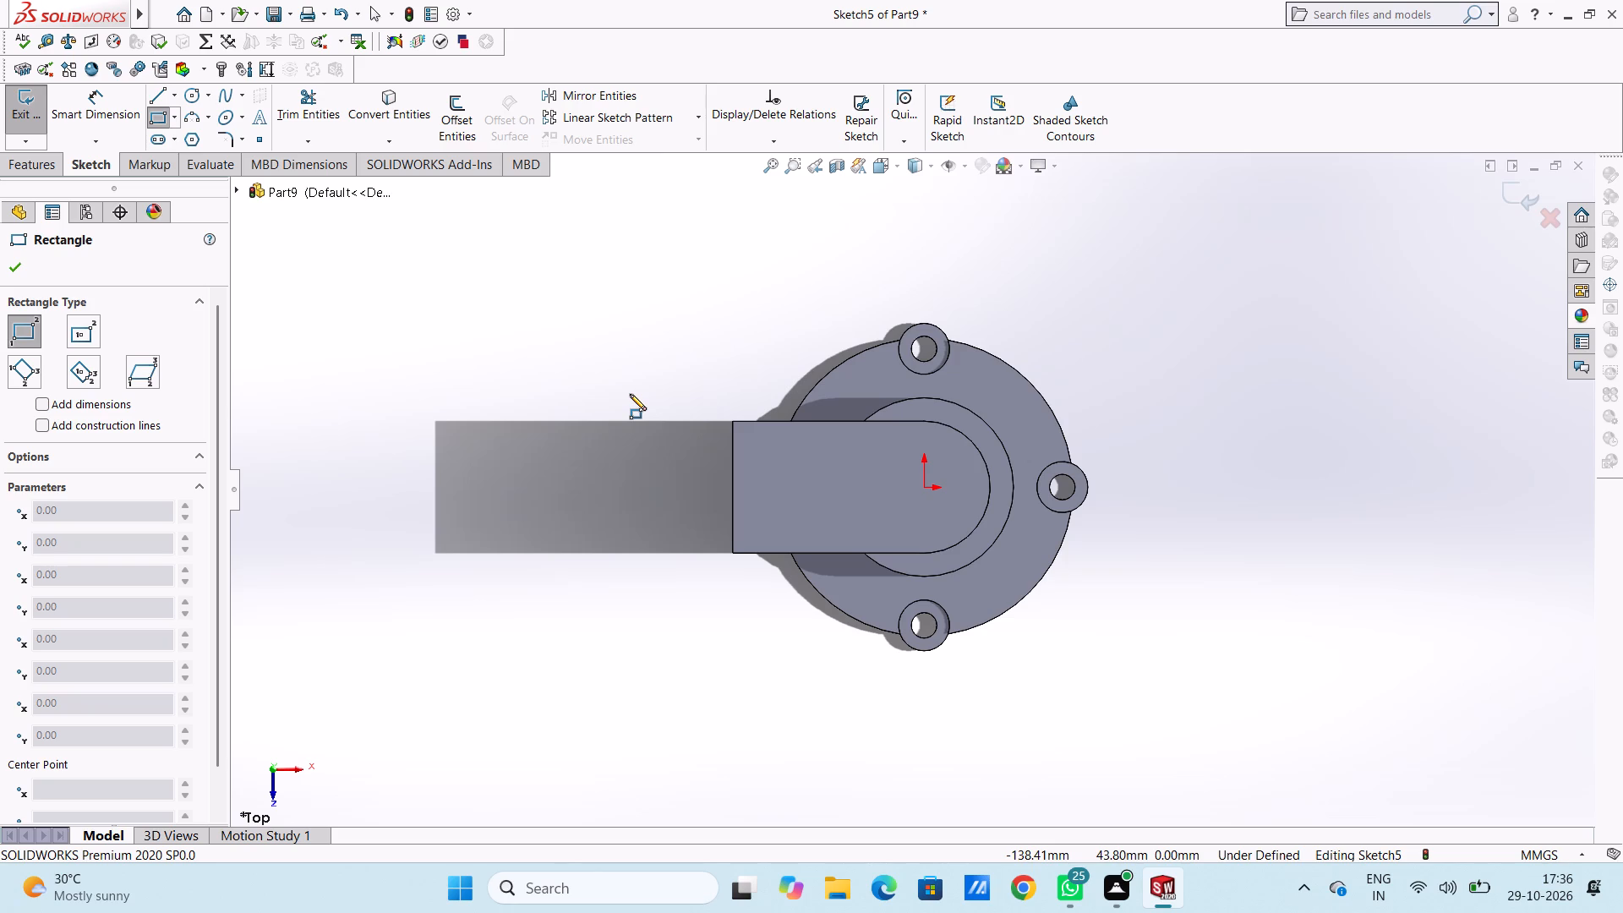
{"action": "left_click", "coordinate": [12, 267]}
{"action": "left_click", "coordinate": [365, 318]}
Sketch a 50 mm vertical line upward, about 47 mm from the origin and level with it, and a 100 mm line back down over it.
{"action": "left_click", "coordinate": [161, 96]}
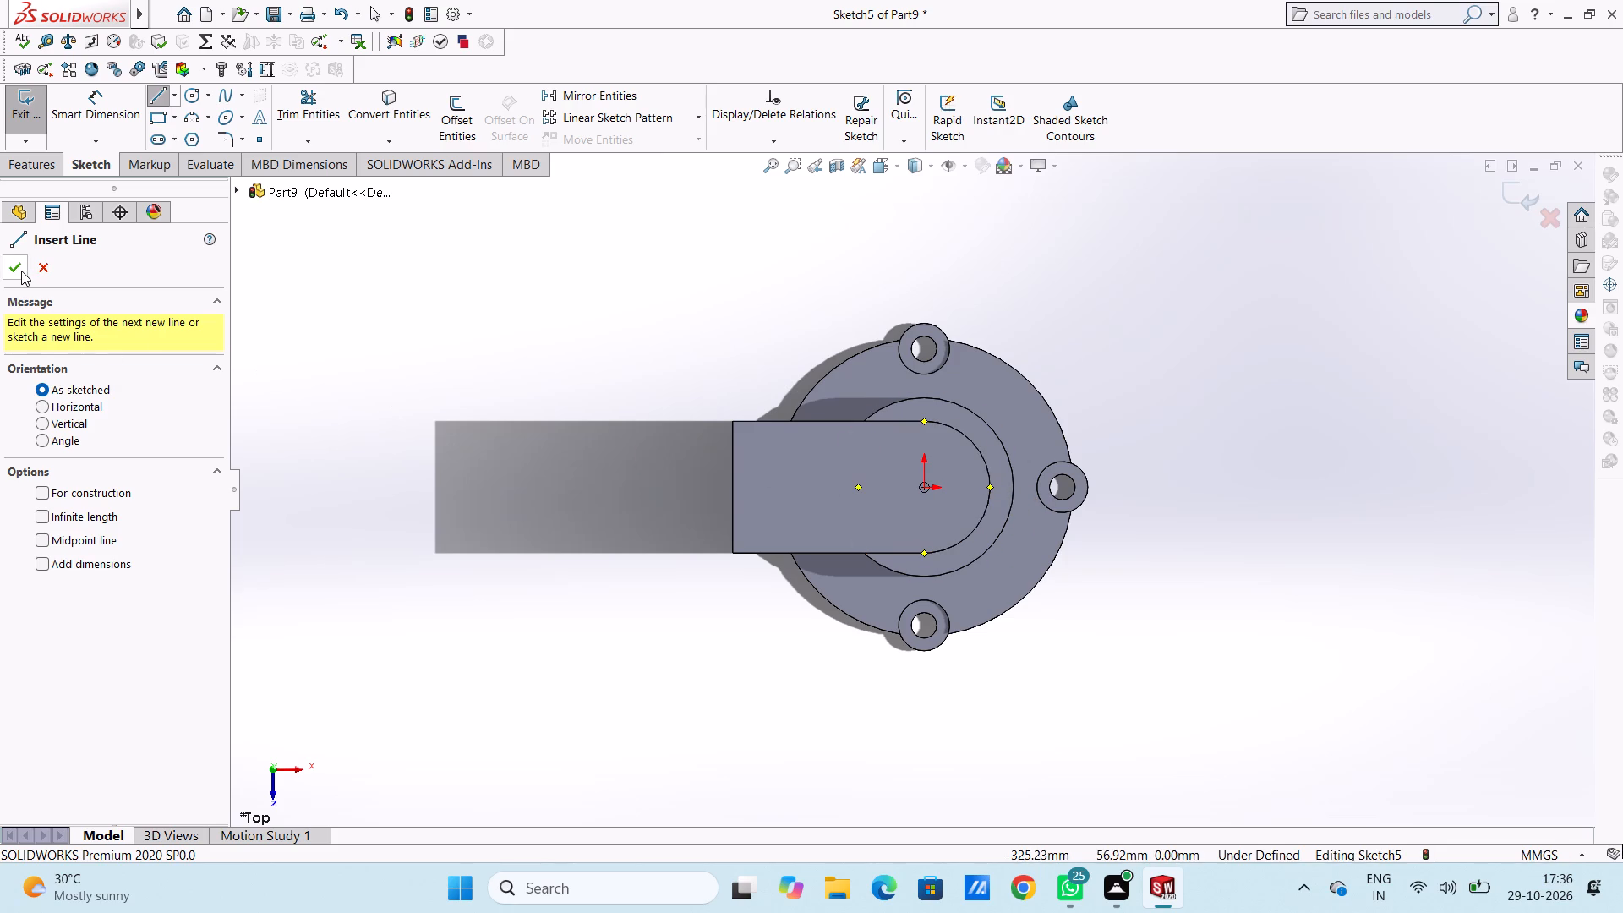
{"action": "left_click", "coordinate": [1025, 489]}
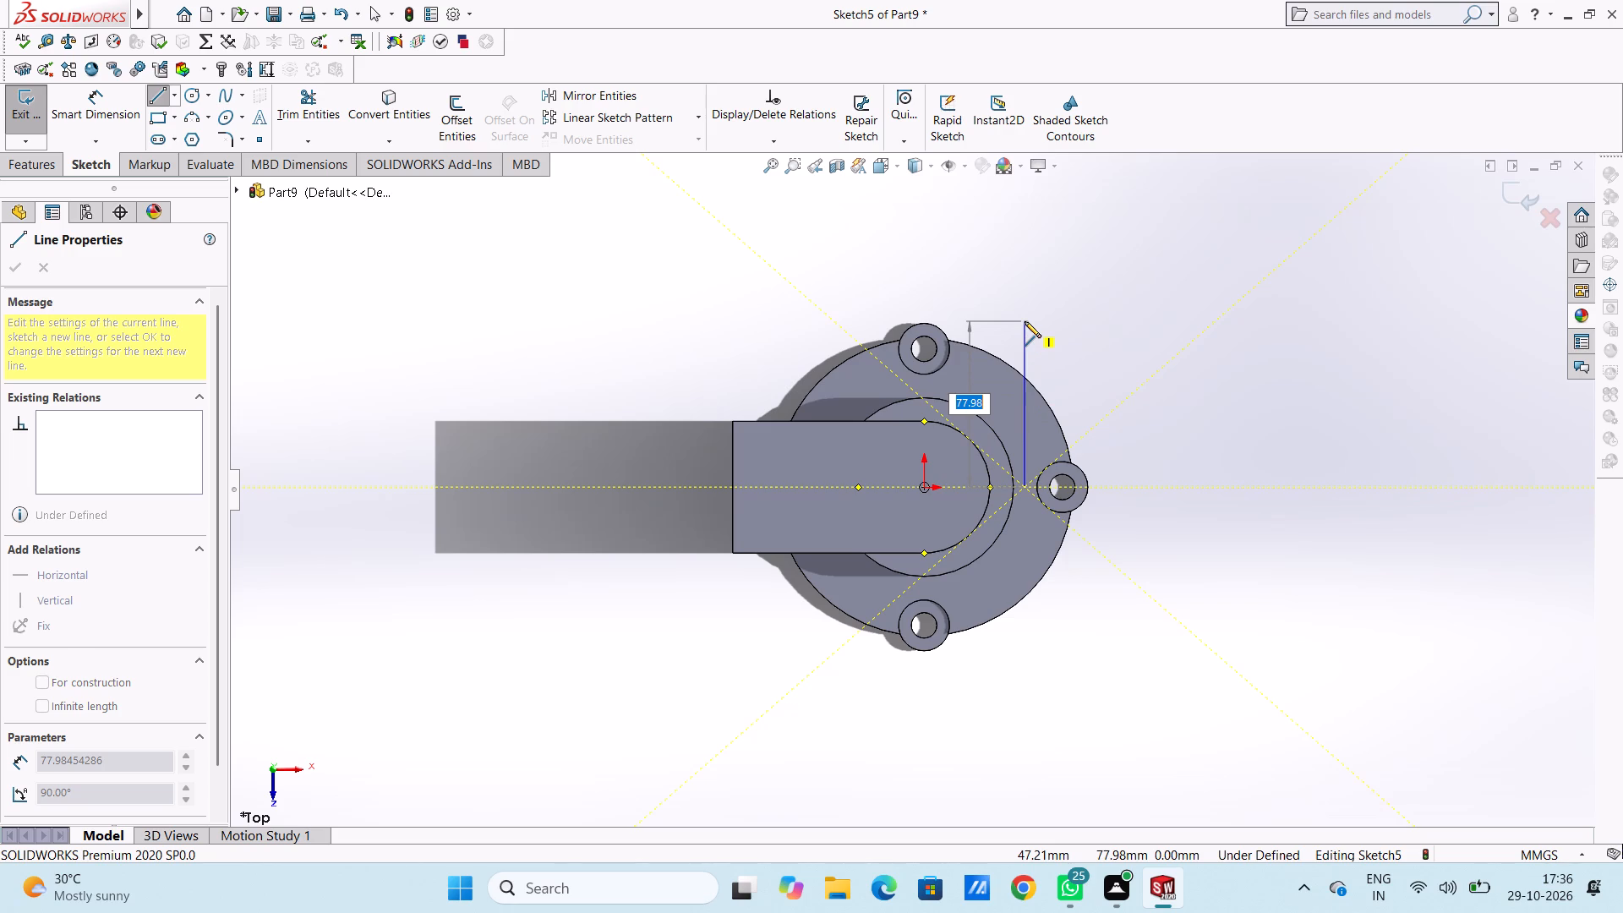
{"action": "type", "text": "50"}
{"action": "key", "text": "Return"}
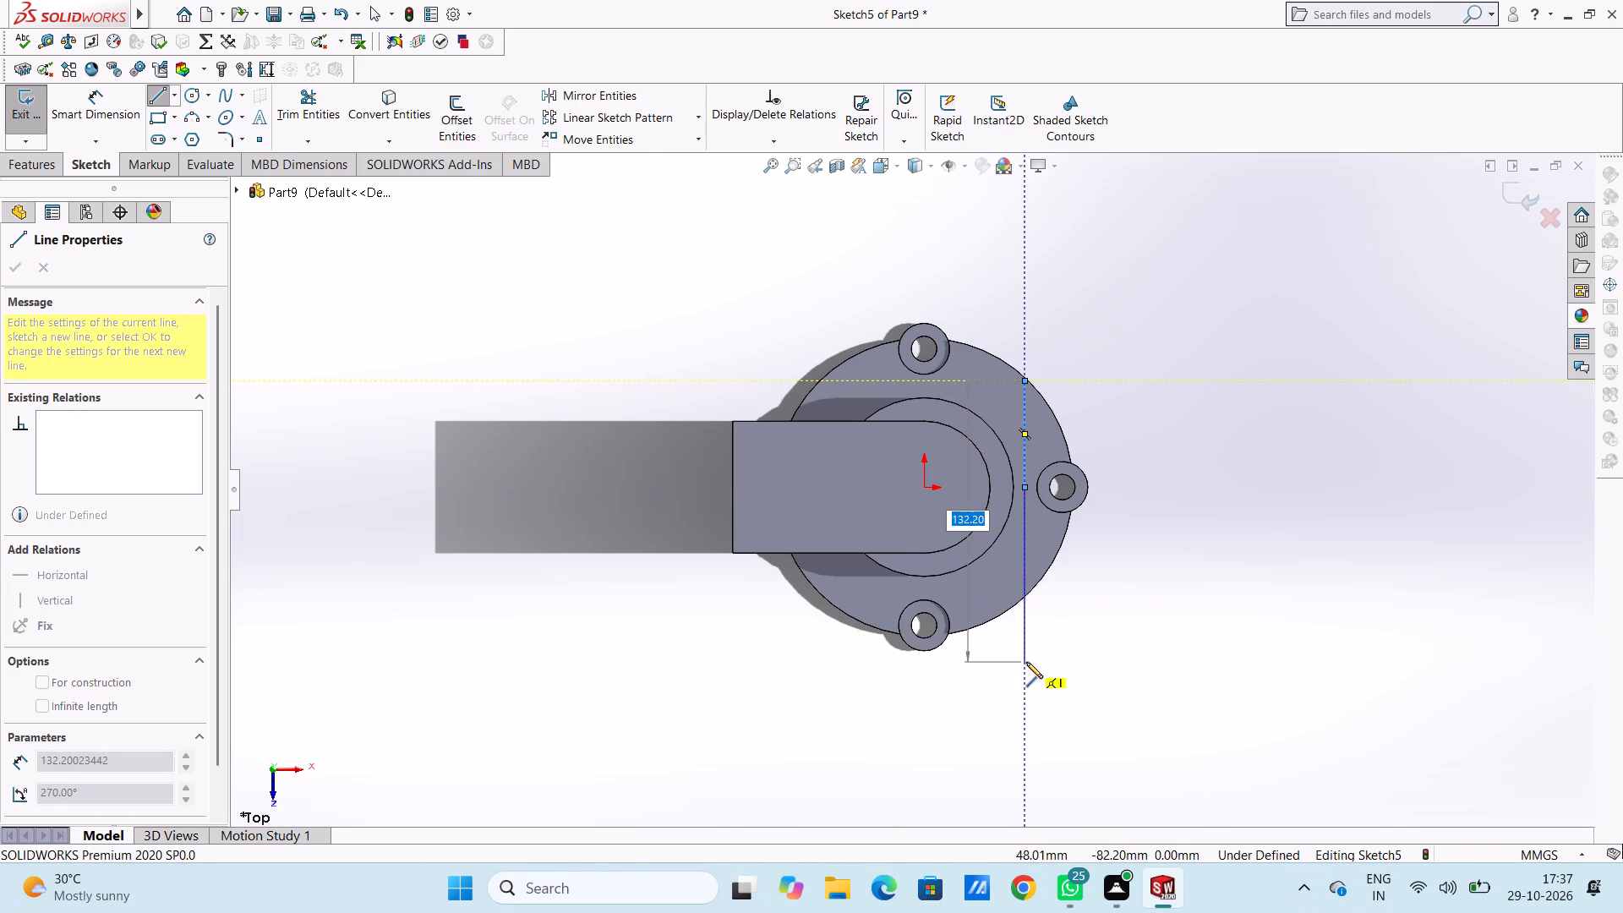
{"action": "type", "text": "100"}
{"action": "key", "text": "Return"}
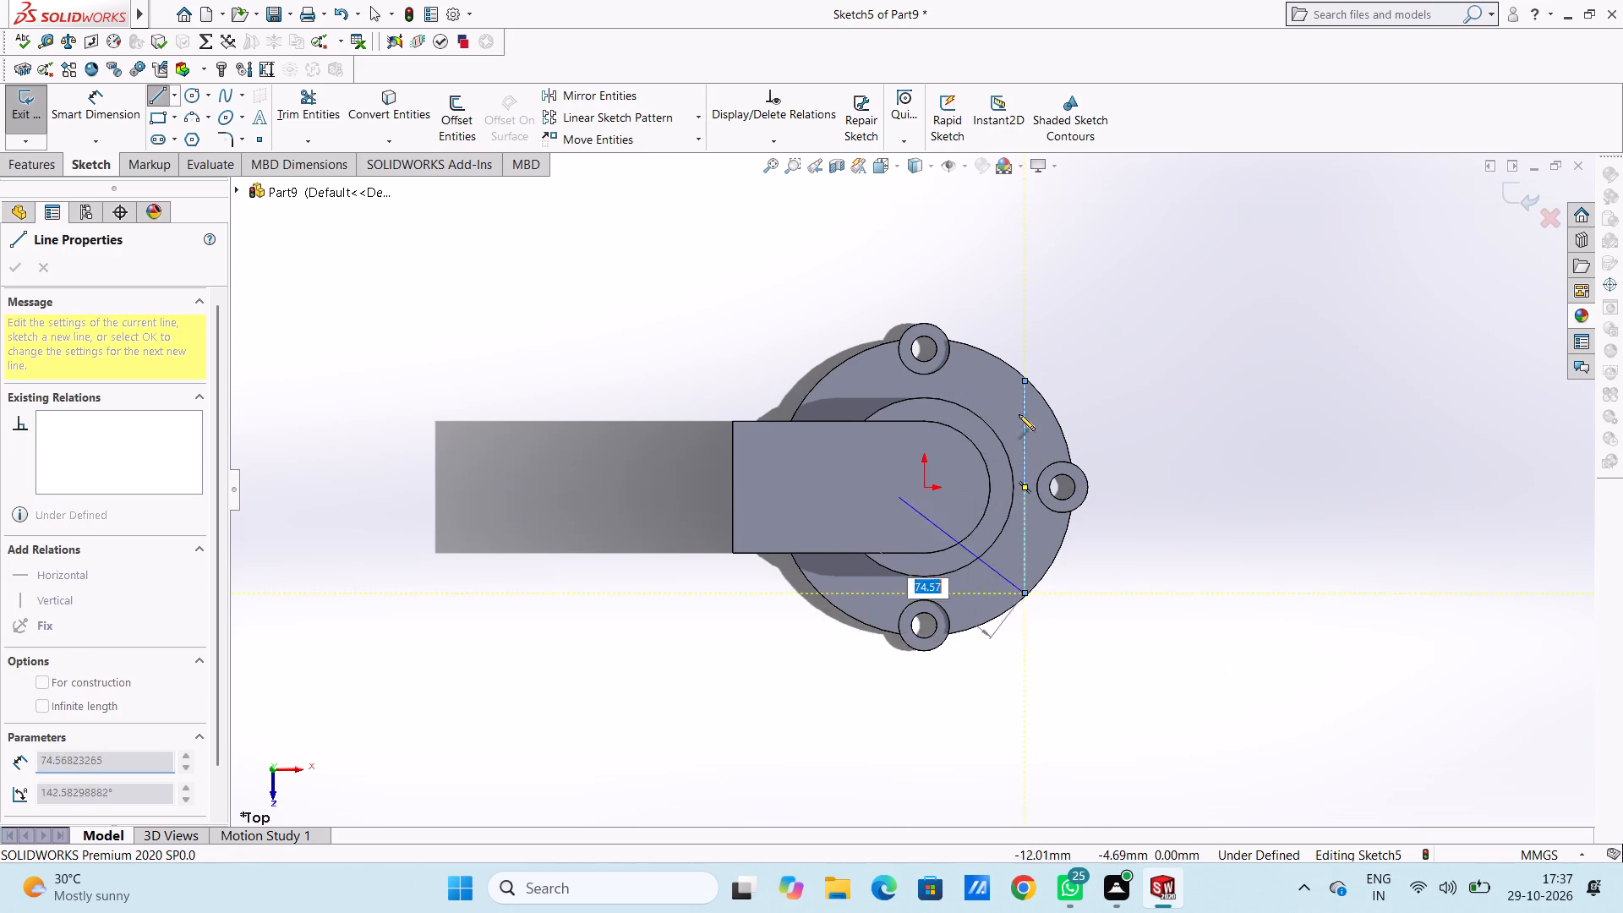
{"action": "right_click", "coordinate": [1304, 374]}
{"action": "left_click", "coordinate": [1321, 385]}
{"action": "left_click", "coordinate": [1190, 408]}
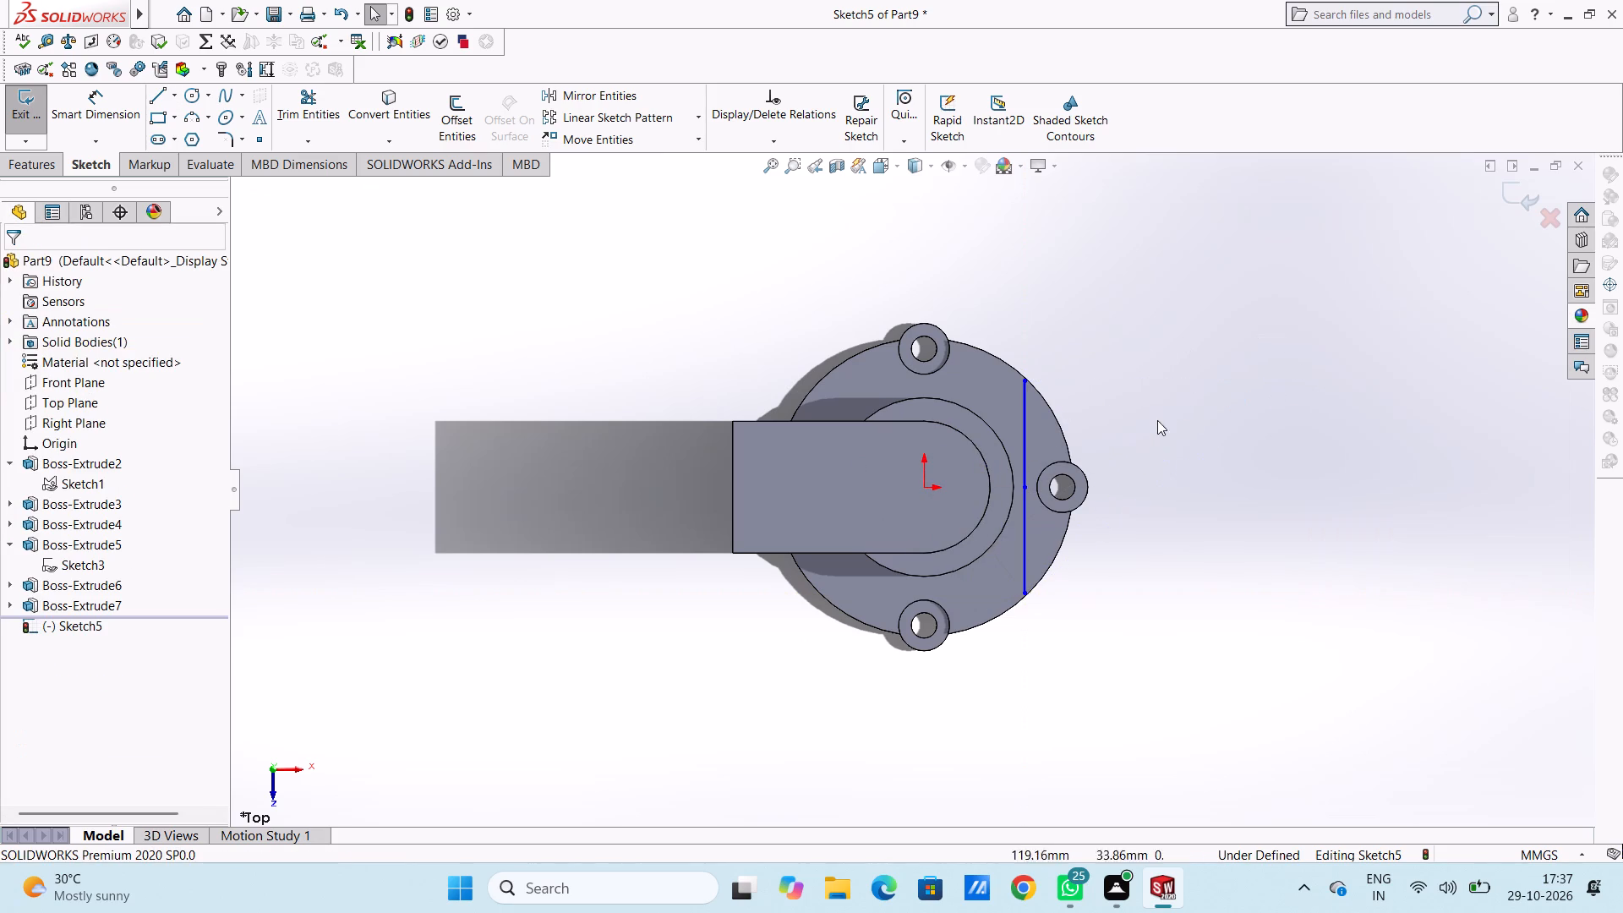
Delete the overlapping 50 mm line, leaving only the 100 mm vertical line.
{"action": "left_click", "coordinate": [1023, 420]}
{"action": "right_click", "coordinate": [1200, 280]}
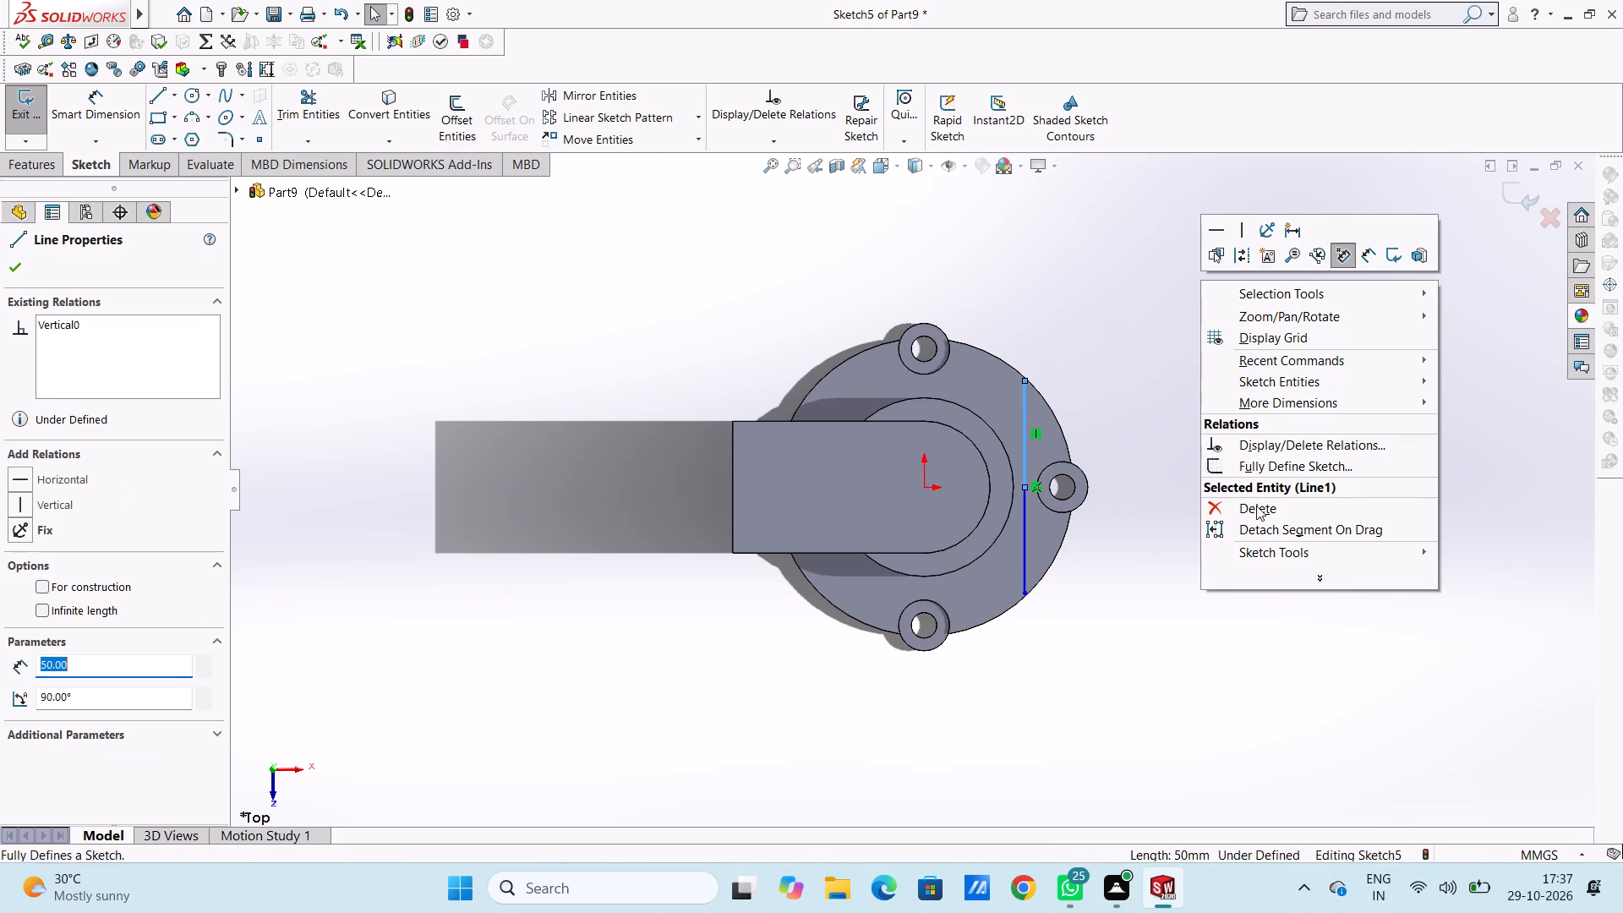
{"action": "left_click", "coordinate": [1251, 501]}
Dimension the vertical line's length between its two endpoints.
{"action": "left_click_drag", "start_coordinate": [93, 109], "coordinate": [94, 109]}
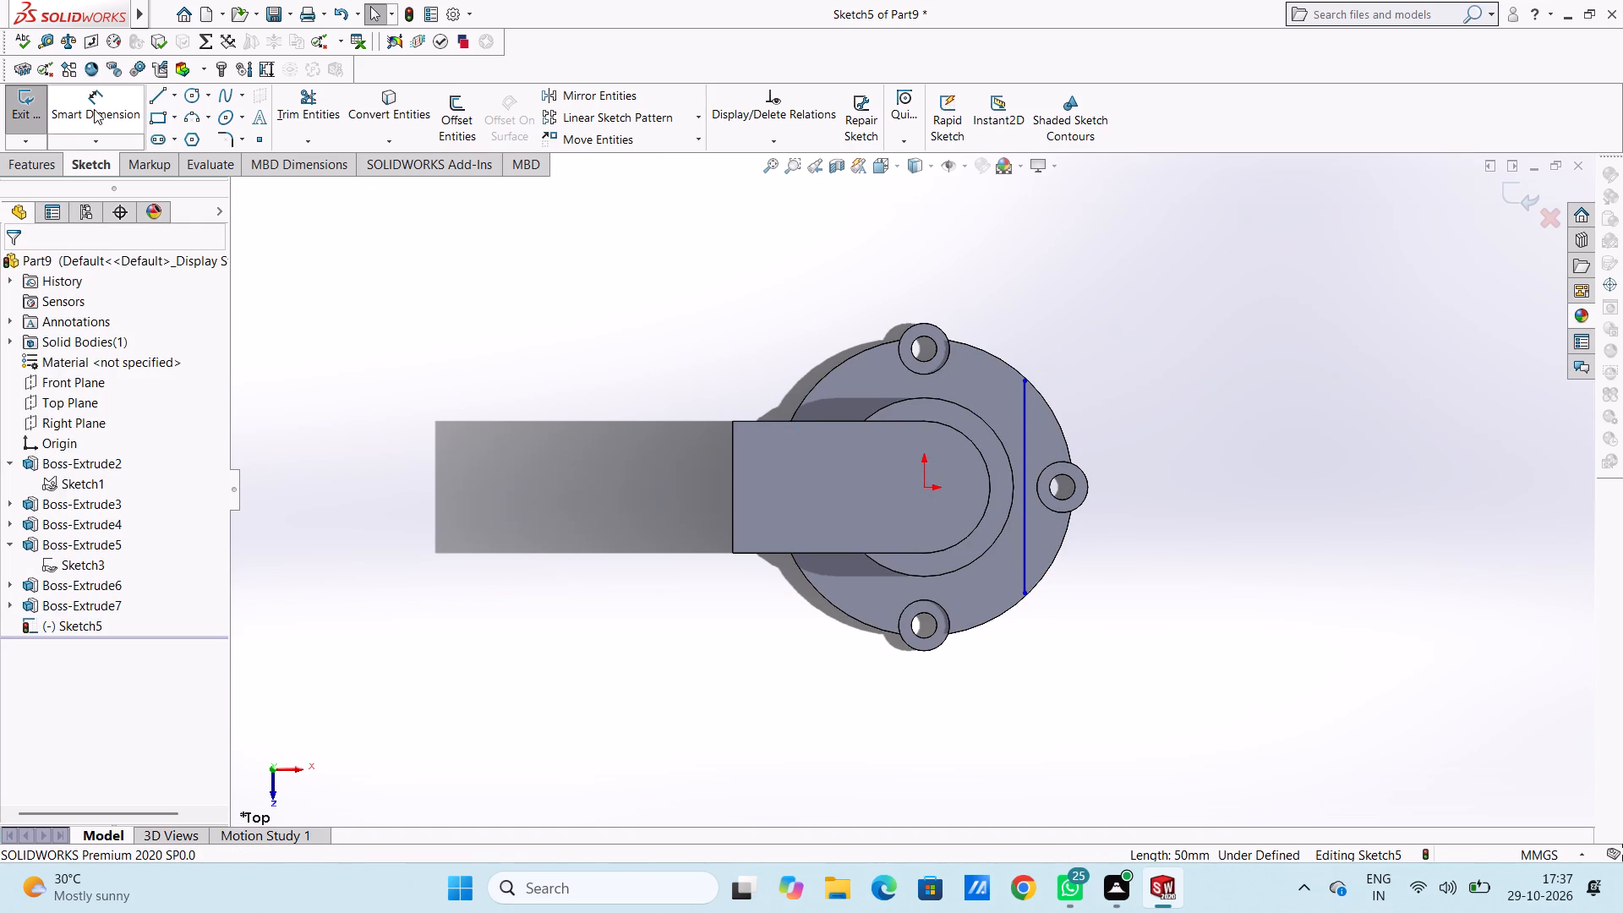
{"action": "left_click_drag", "start_coordinate": [94, 109], "coordinate": [102, 115]}
{"action": "left_click", "coordinate": [1025, 378]}
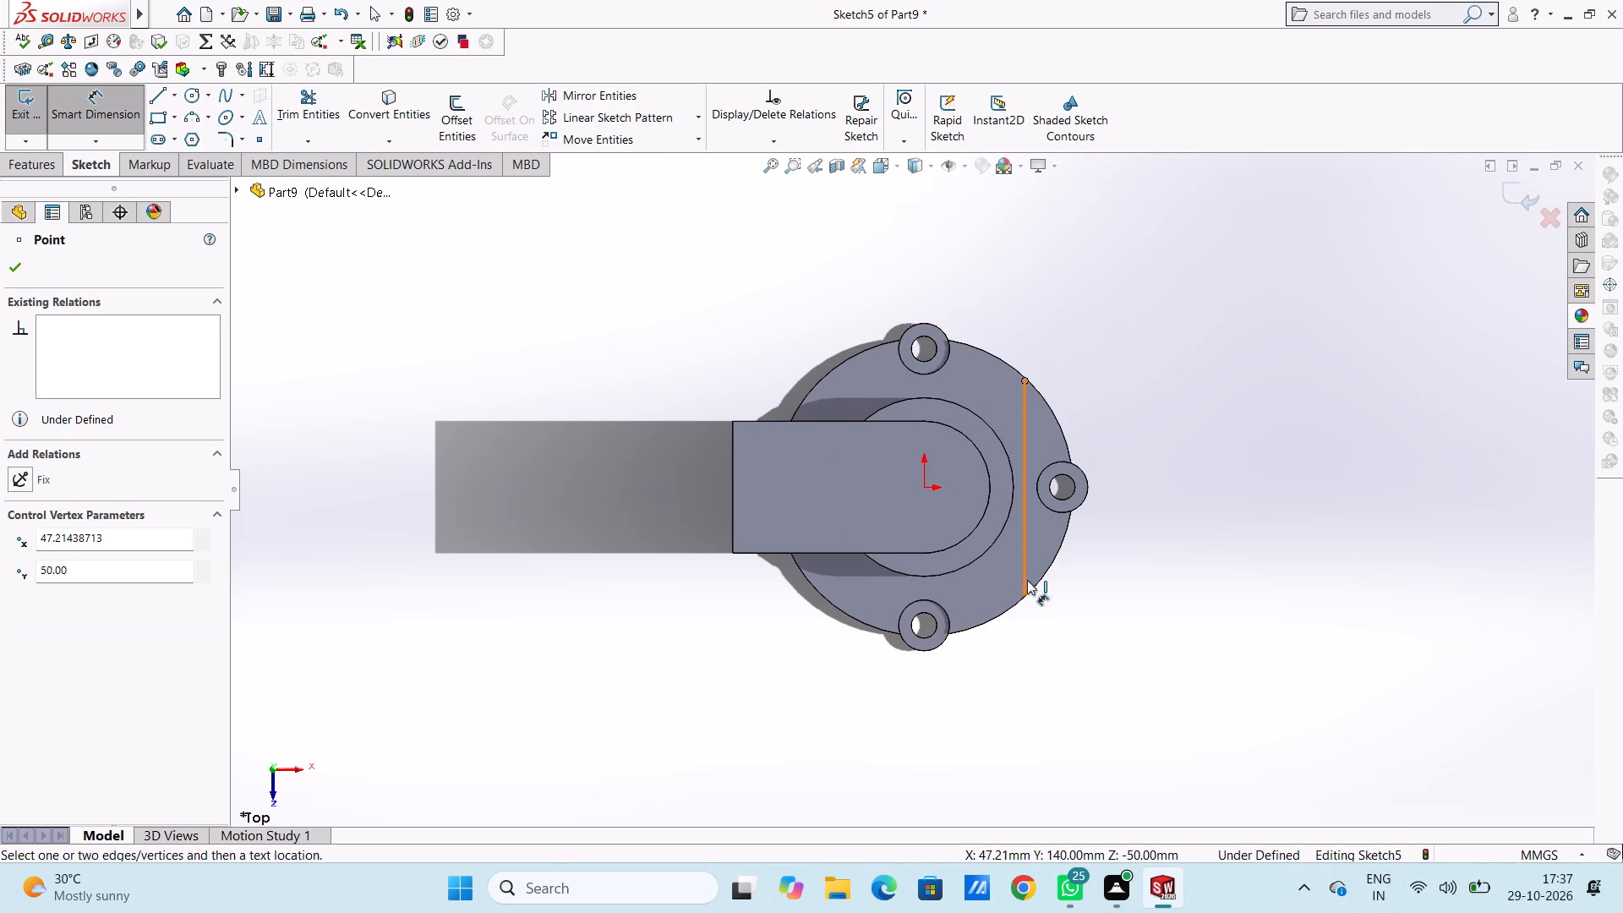
{"action": "left_click", "coordinate": [1026, 590]}
{"action": "left_click", "coordinate": [1382, 453]}
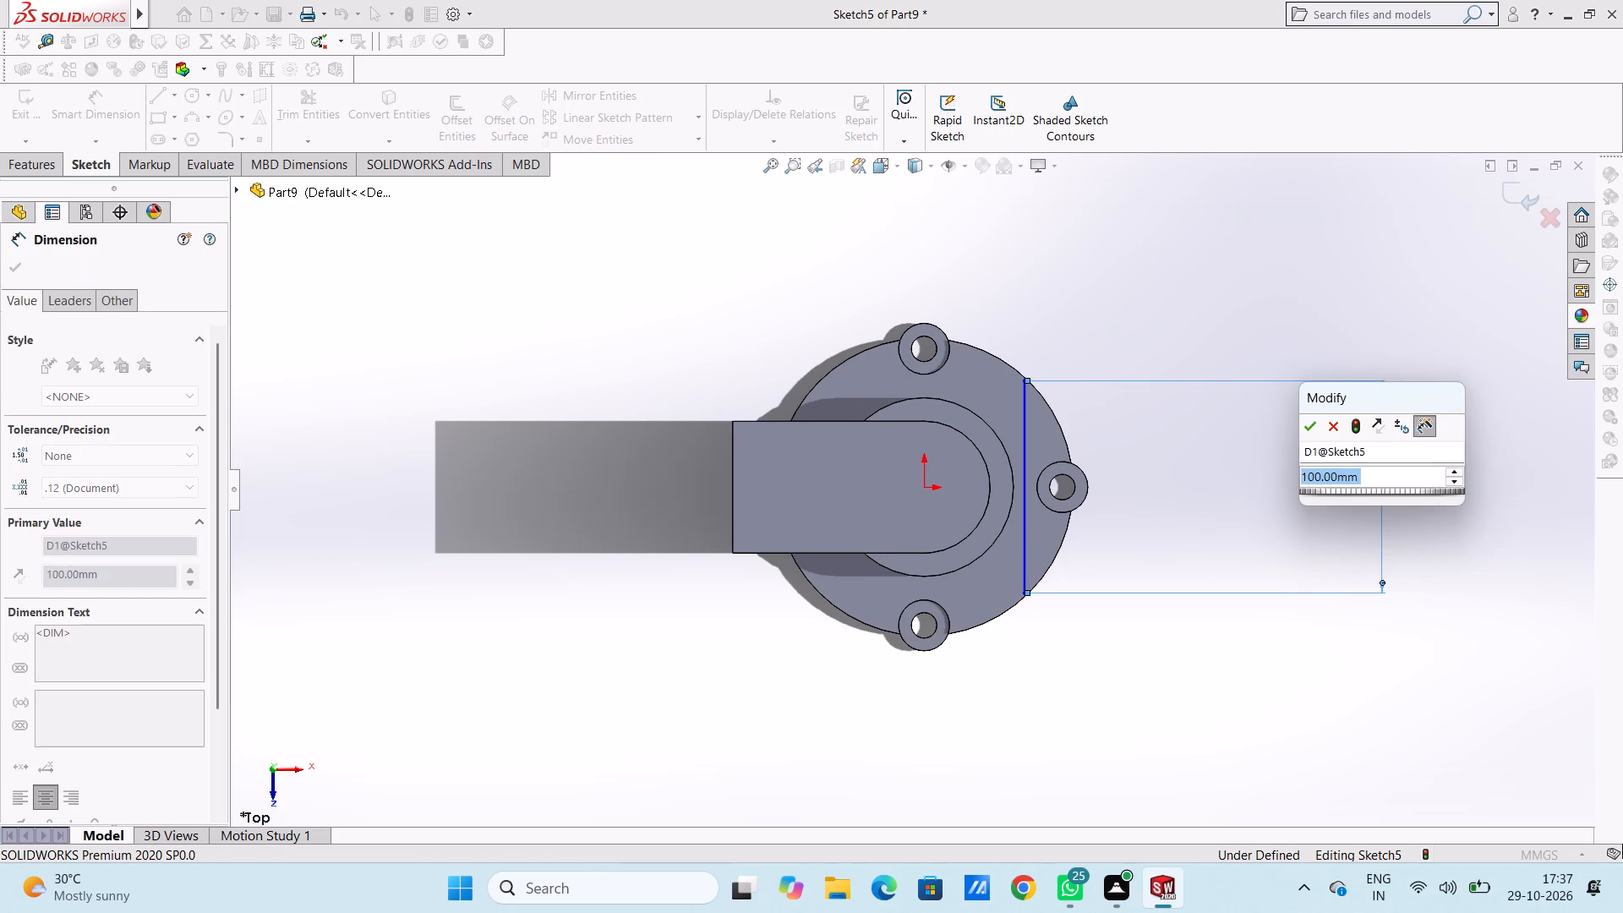
{"action": "left_click", "coordinate": [1308, 424]}
{"action": "left_click", "coordinate": [1206, 441]}
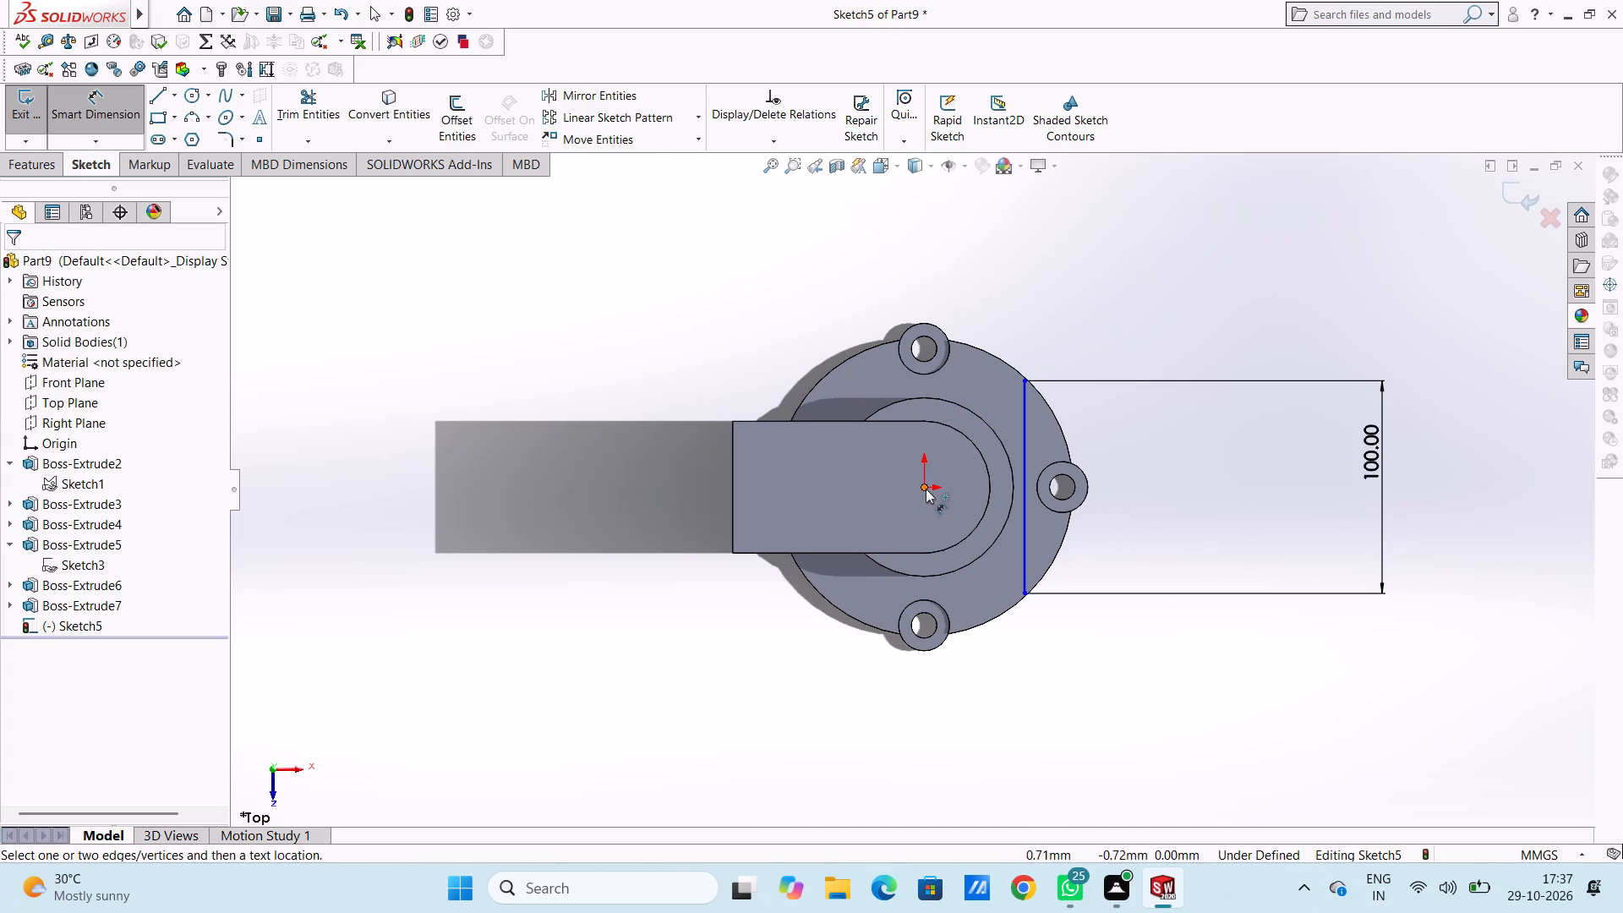
Dimension the vertical distance from the origin to the vertical line's upper endpoint.
{"action": "left_click", "coordinate": [926, 489]}
{"action": "left_click", "coordinate": [1020, 379]}
{"action": "left_click", "coordinate": [1472, 382]}
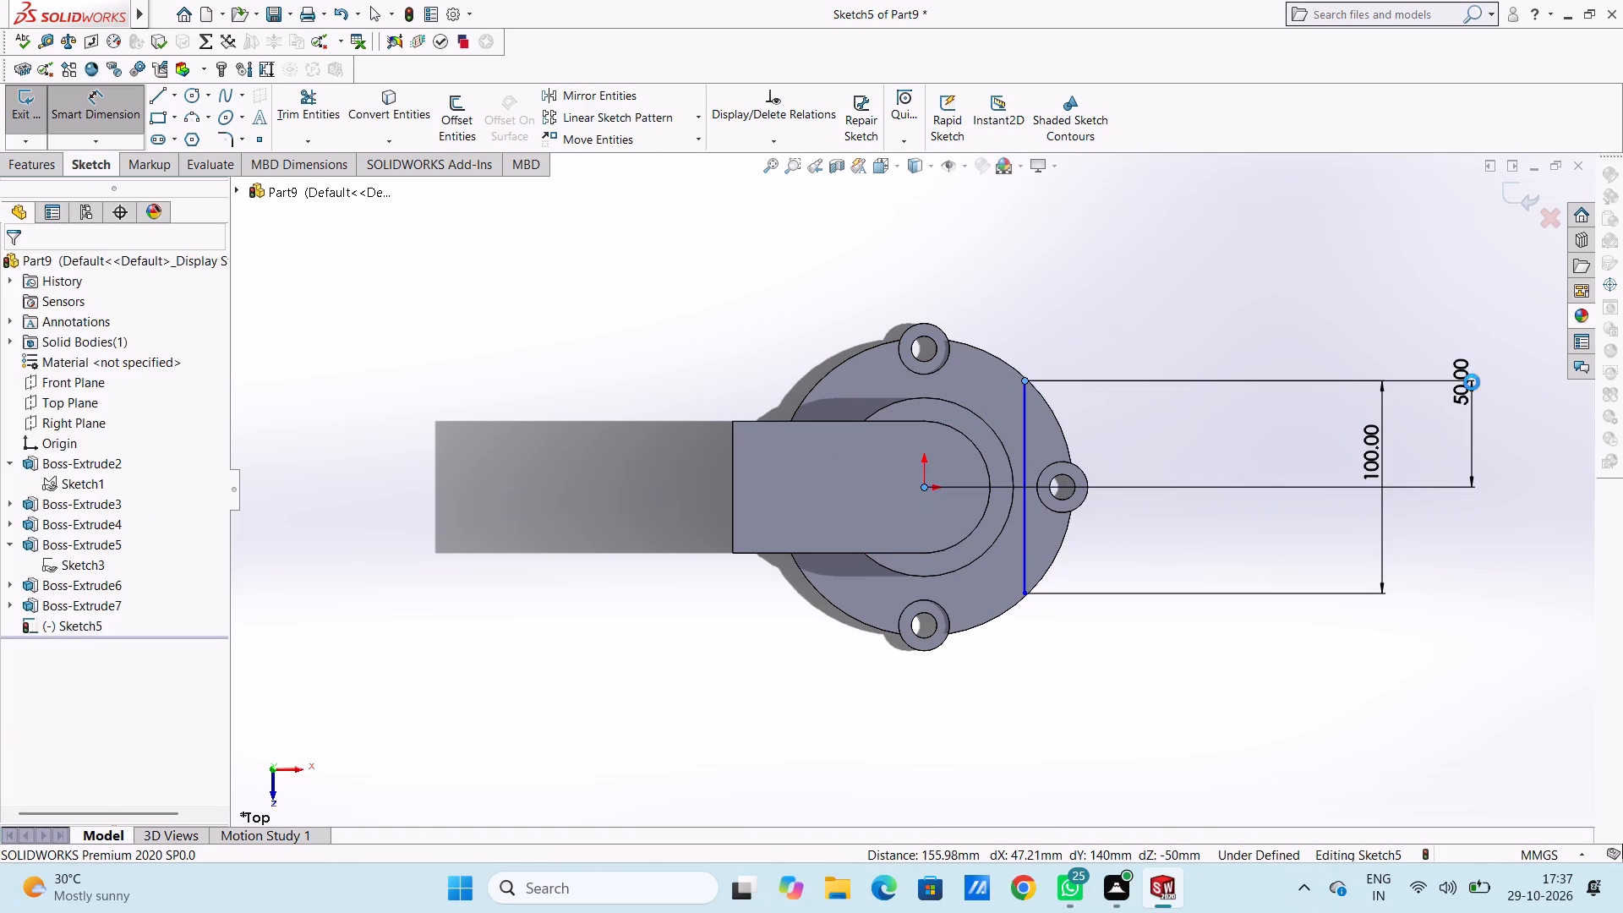
{"action": "left_click", "coordinate": [1397, 349]}
{"action": "left_click", "coordinate": [1203, 319]}
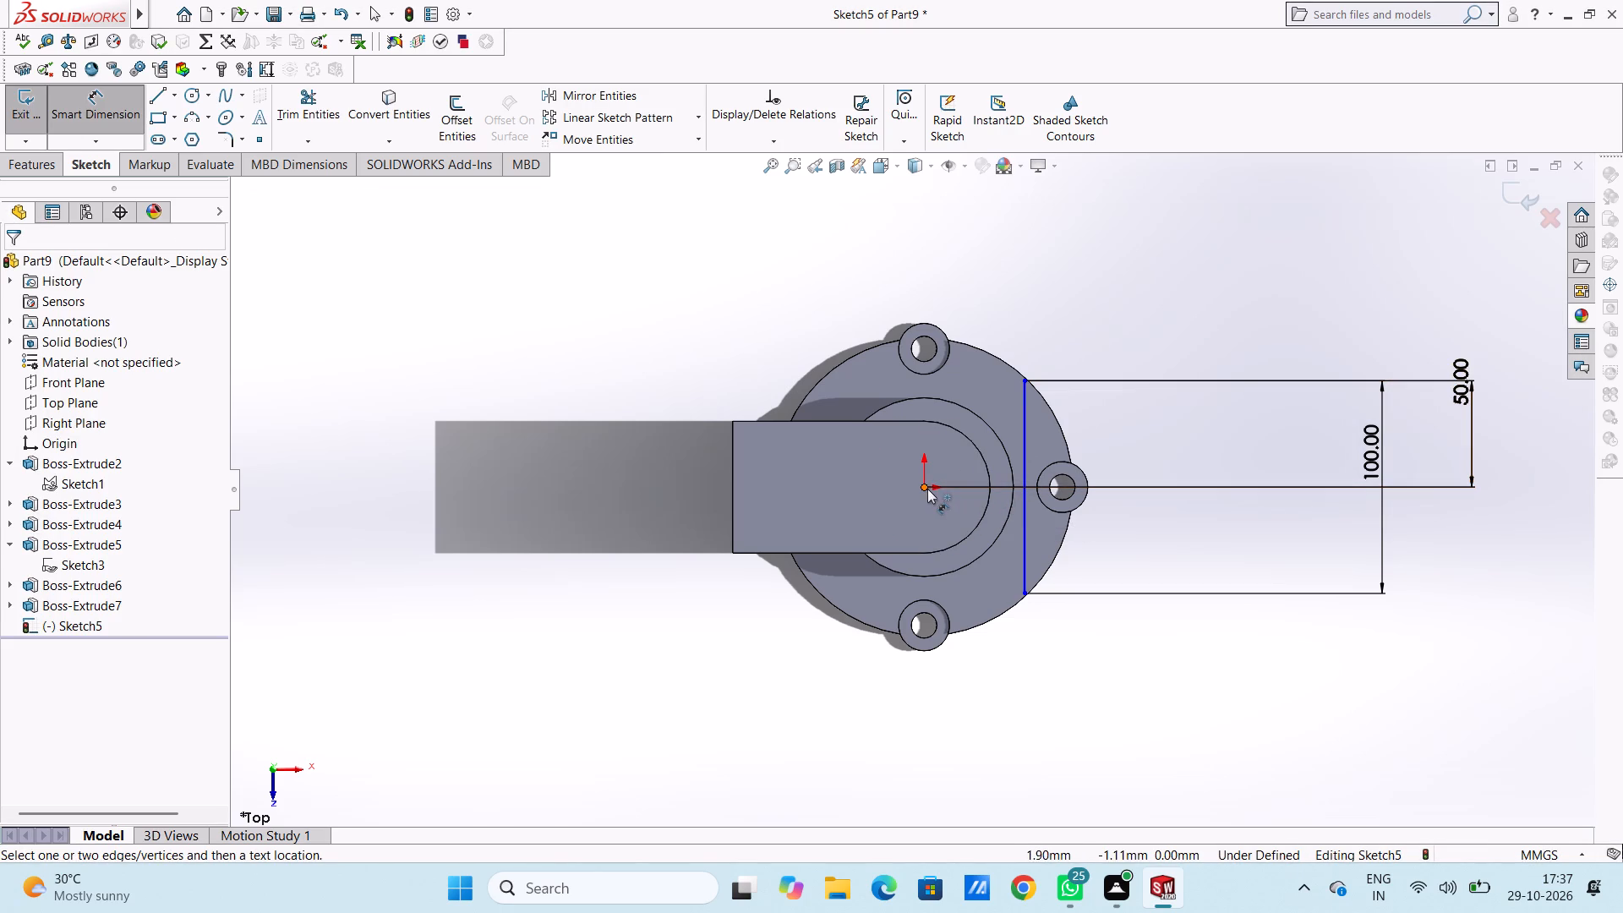
Dimension the horizontal distance from the origin to the vertical line as 31+20, giving 51 mm.
{"action": "left_click", "coordinate": [926, 488]}
{"action": "left_click", "coordinate": [1025, 455]}
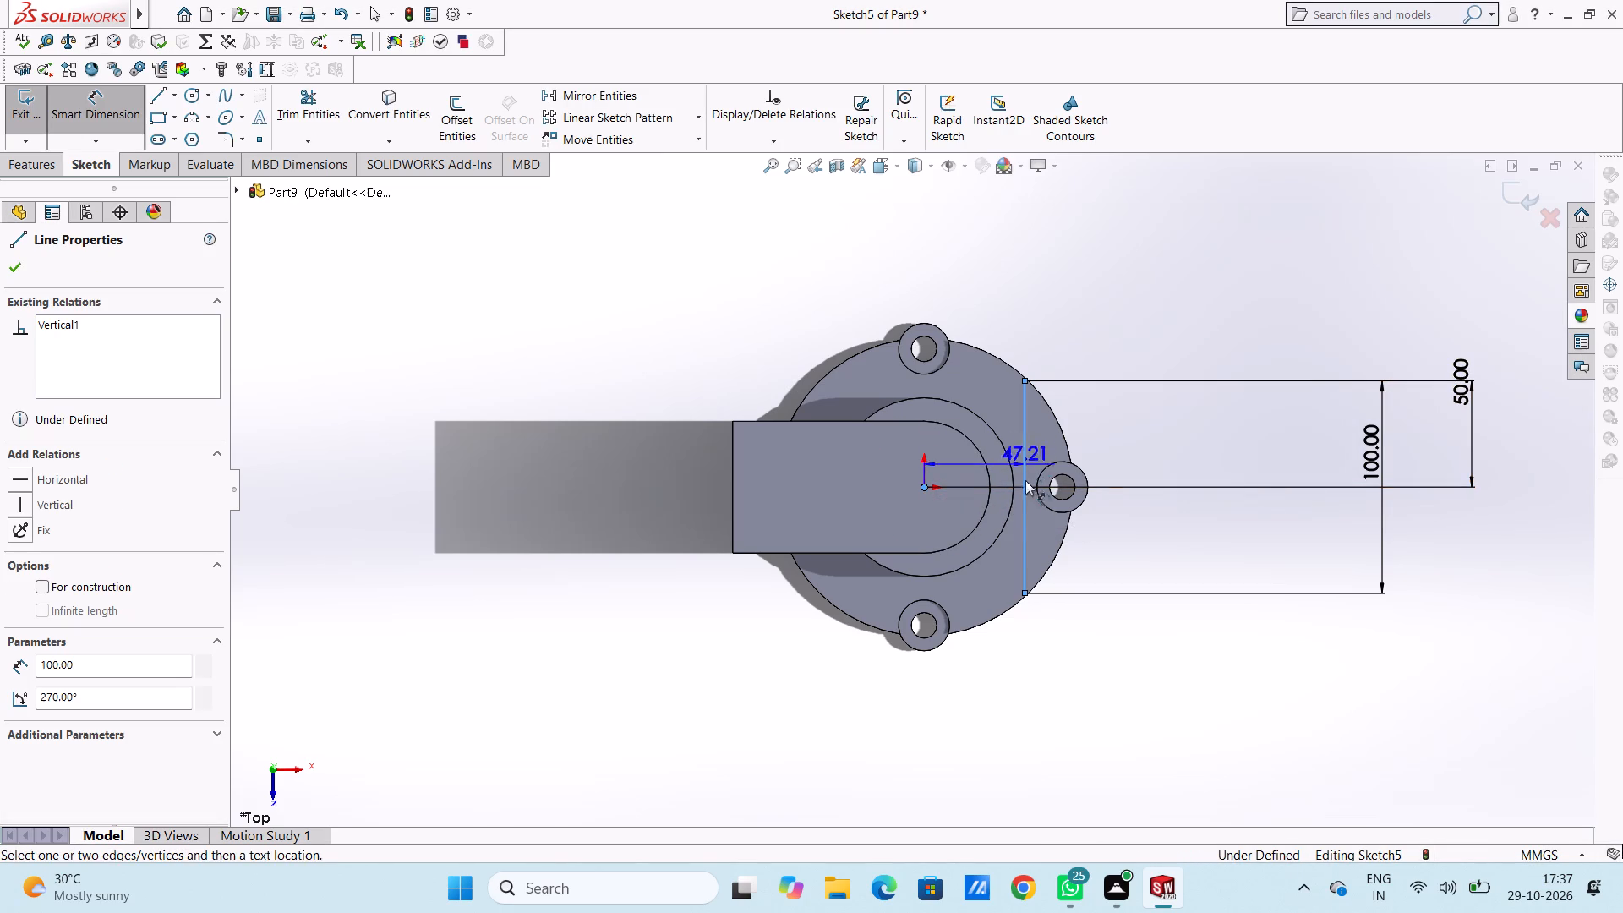
{"action": "scroll", "coordinate": [1028, 558], "scroll_direction": "up", "scroll_amount": 3}
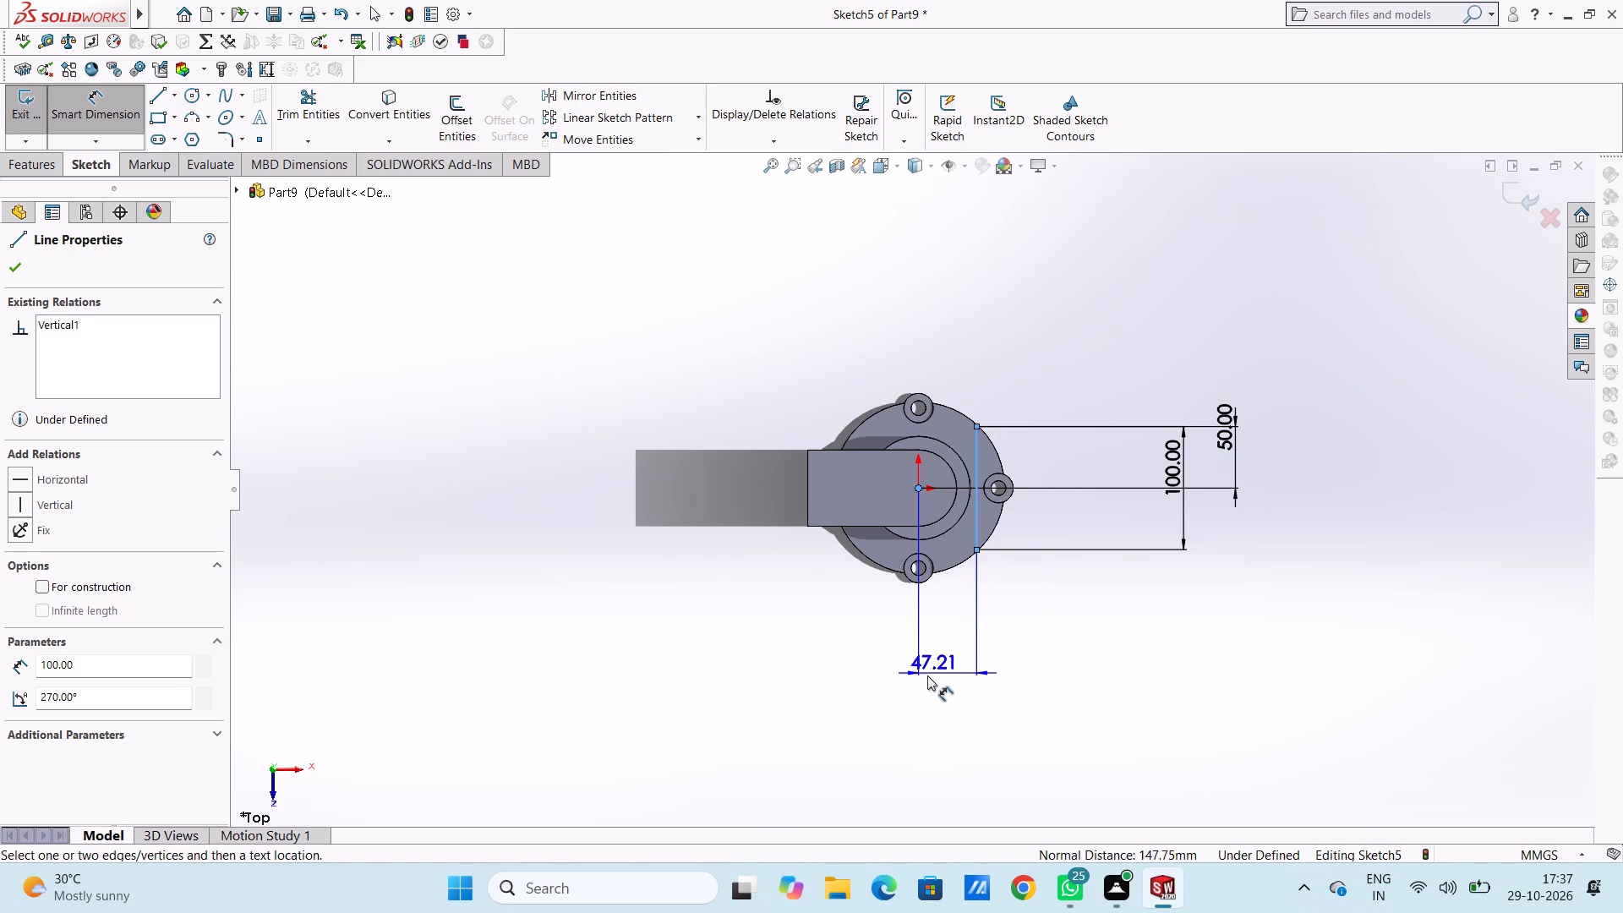
{"action": "left_click", "coordinate": [819, 711]}
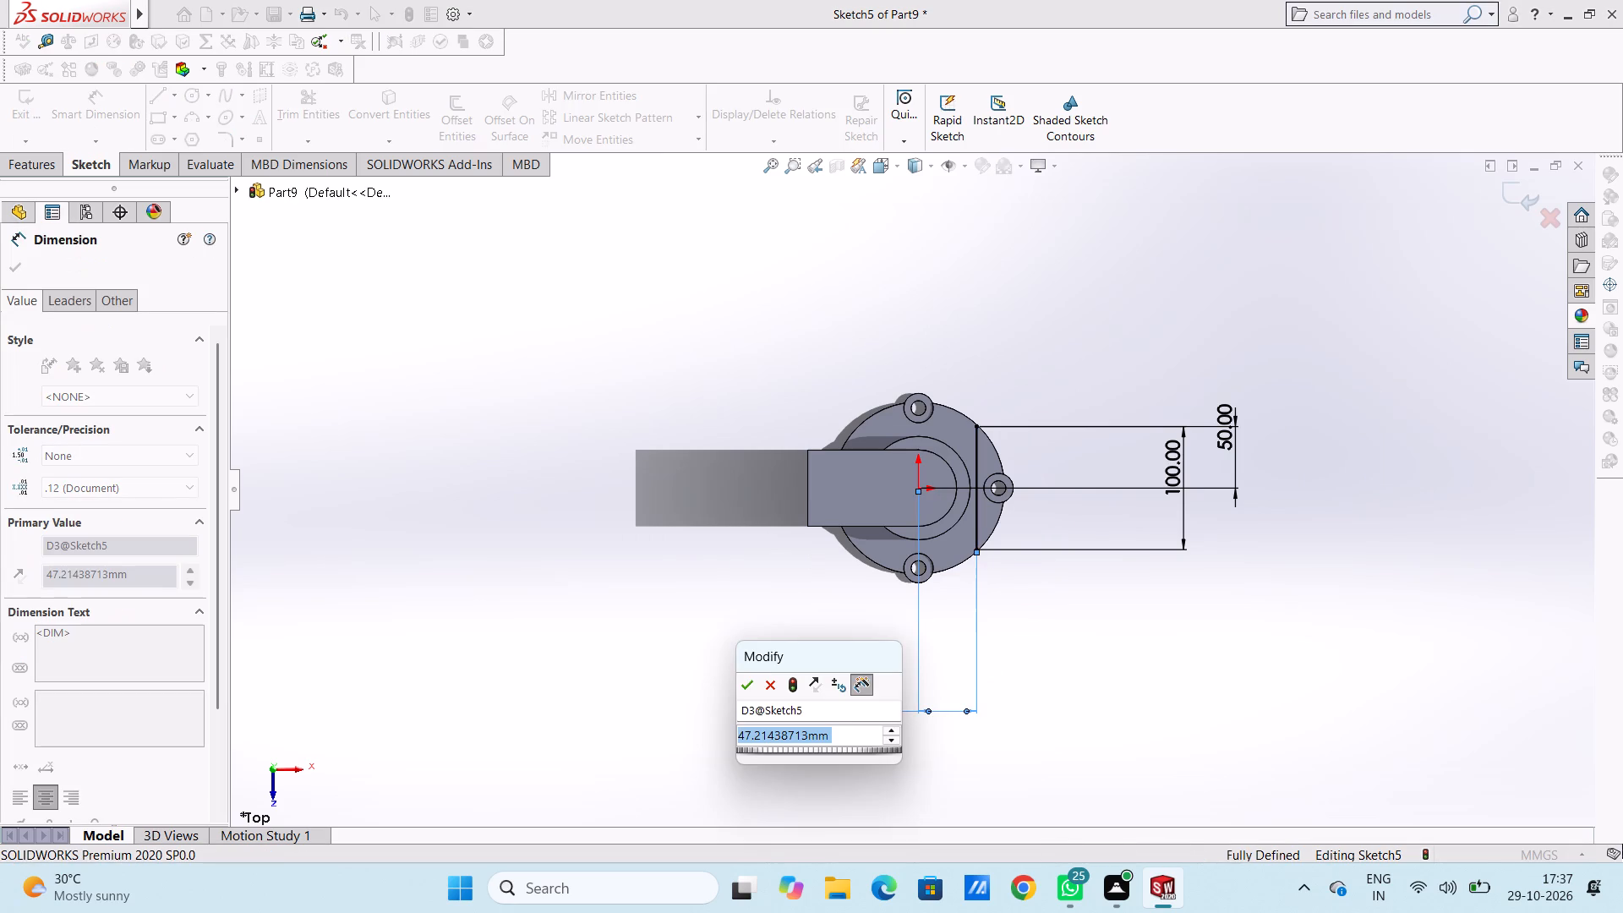
{"action": "type", "text": "31"}
{"action": "key", "text": "plus"}
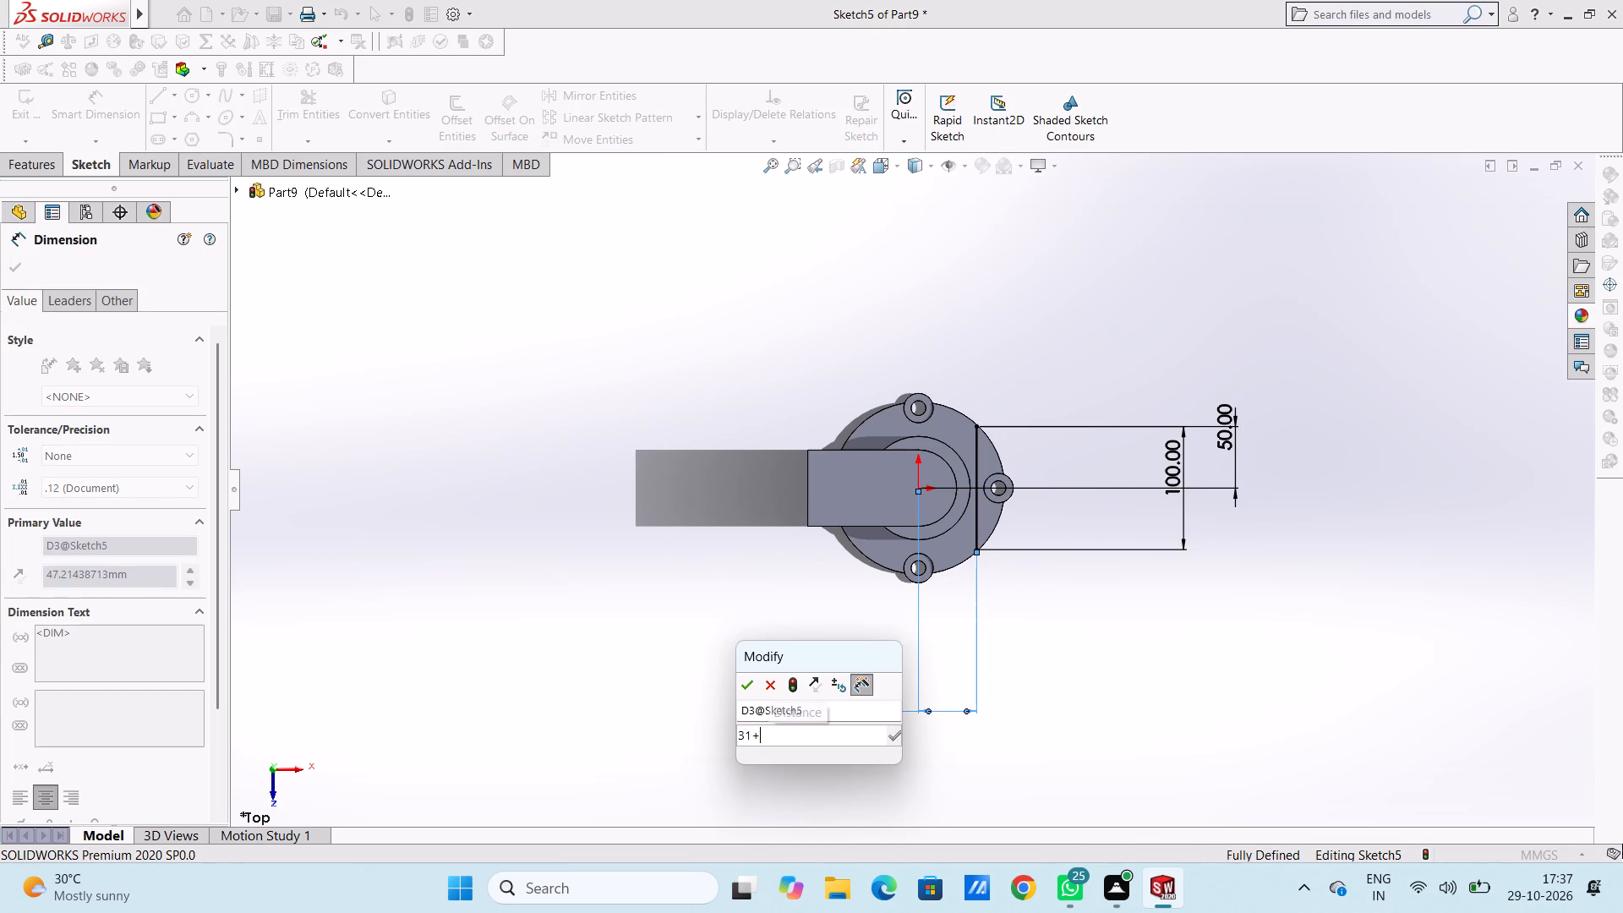
{"action": "type", "text": "20"}
{"action": "key", "text": "Return"}
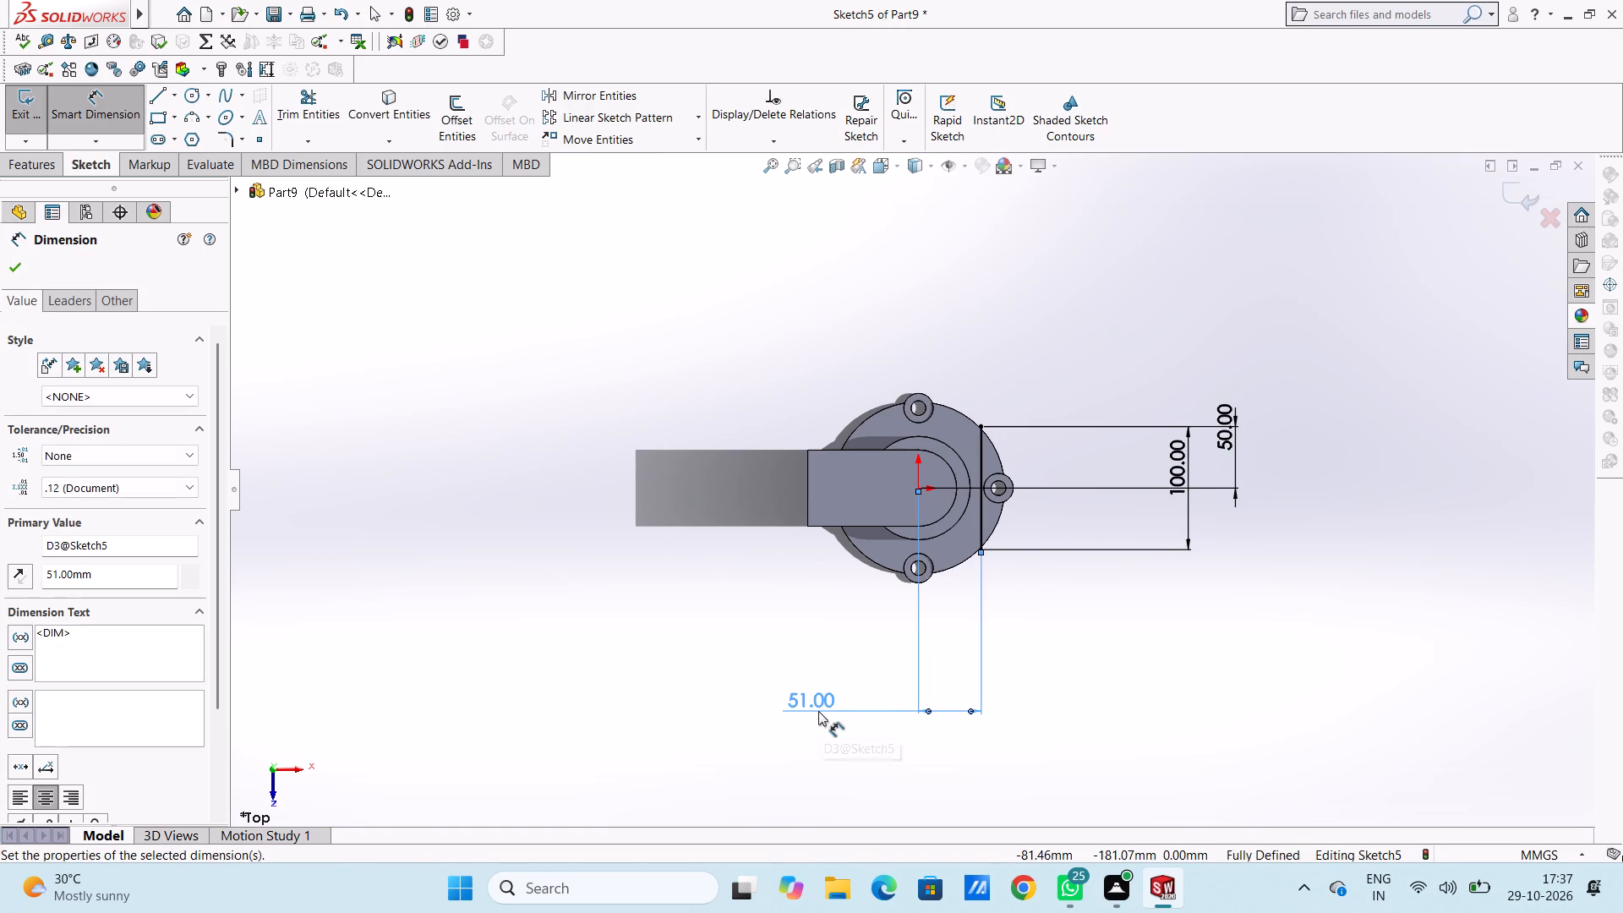
{"action": "left_click", "coordinate": [780, 354]}
Sketch a corner rectangle 160 mm wide and 100 mm high from the vertical line's upper endpoint, extending across the round-ended block.
{"action": "scroll", "coordinate": [801, 499], "scroll_direction": "down", "scroll_amount": 3}
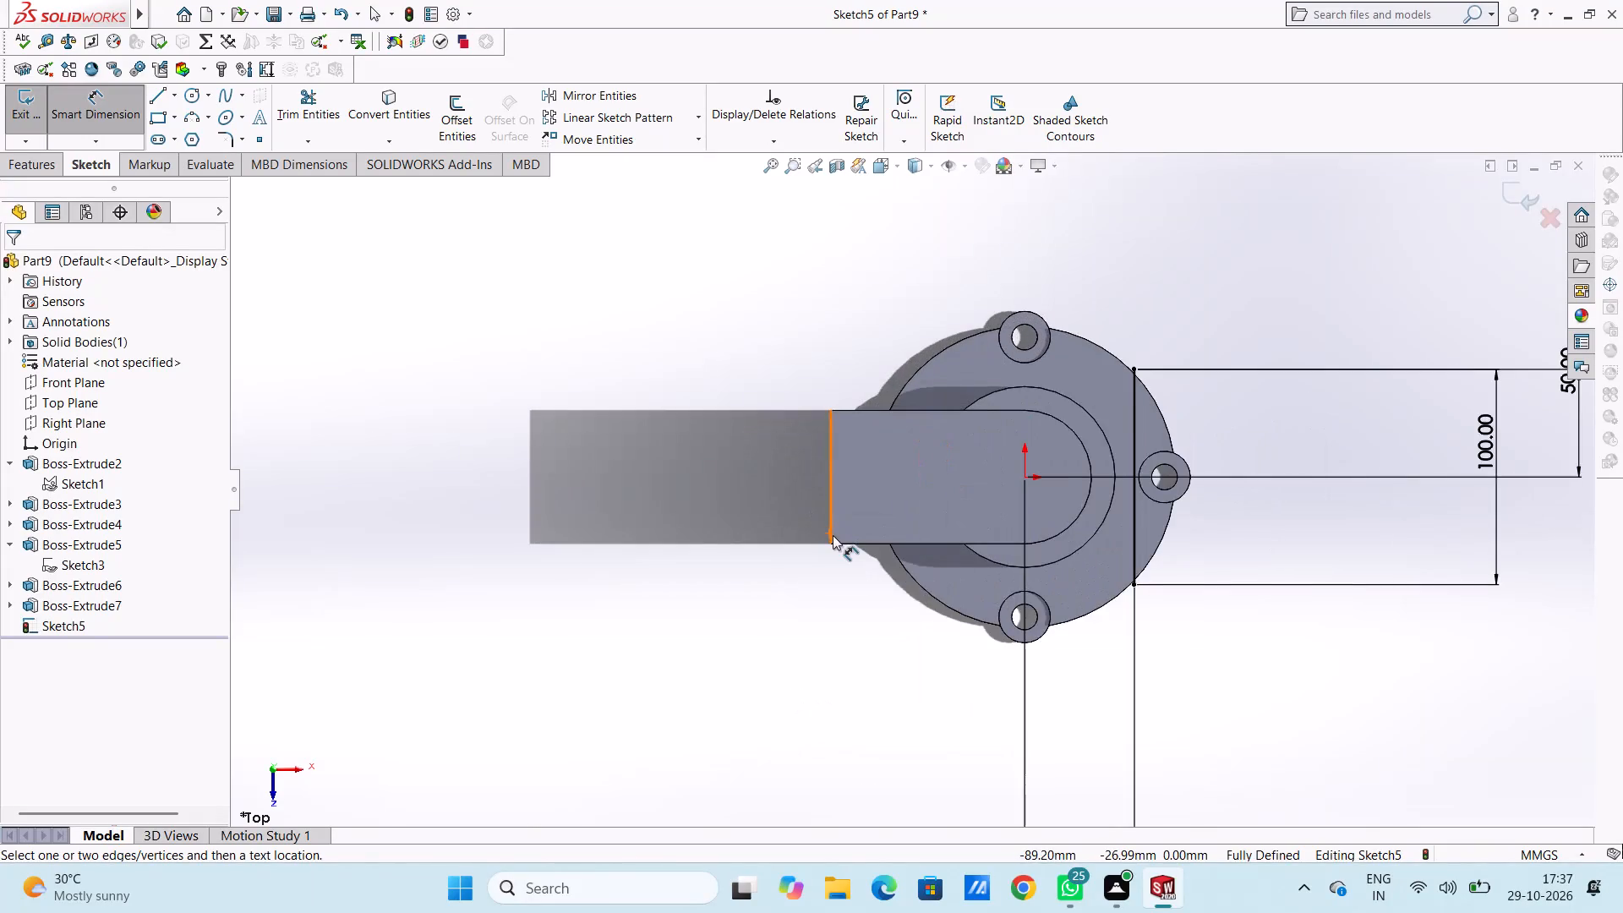
{"action": "scroll", "coordinate": [833, 535], "scroll_direction": "up", "scroll_amount": 2}
{"action": "scroll", "coordinate": [801, 566], "scroll_direction": "down", "scroll_amount": 1}
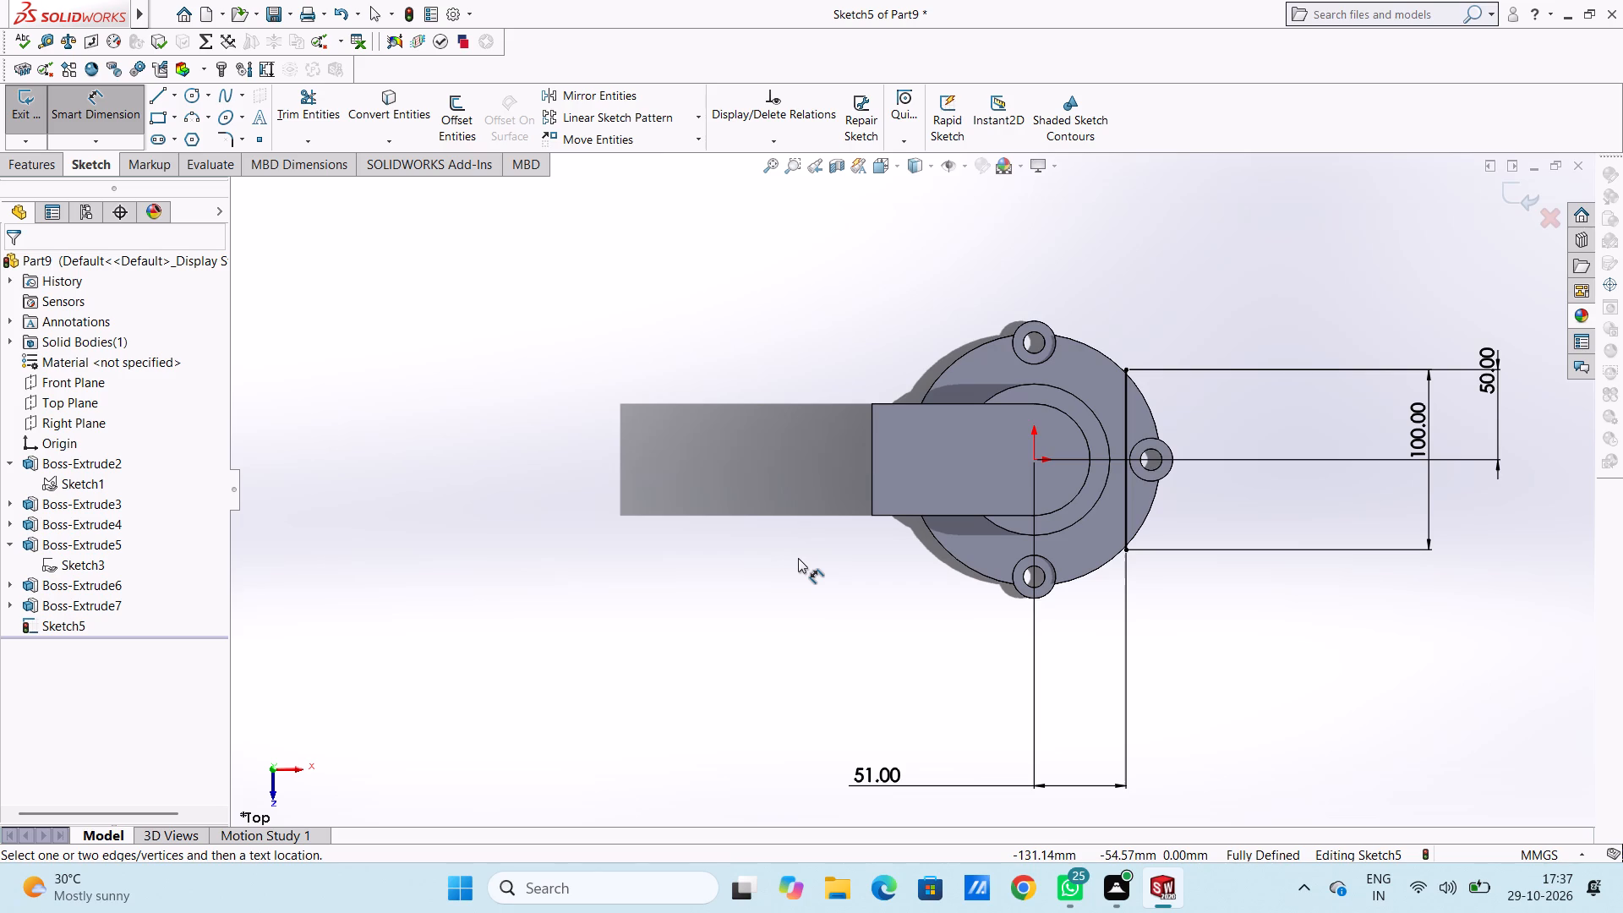
{"action": "left_click", "coordinate": [153, 116]}
{"action": "left_click", "coordinate": [1128, 367]}
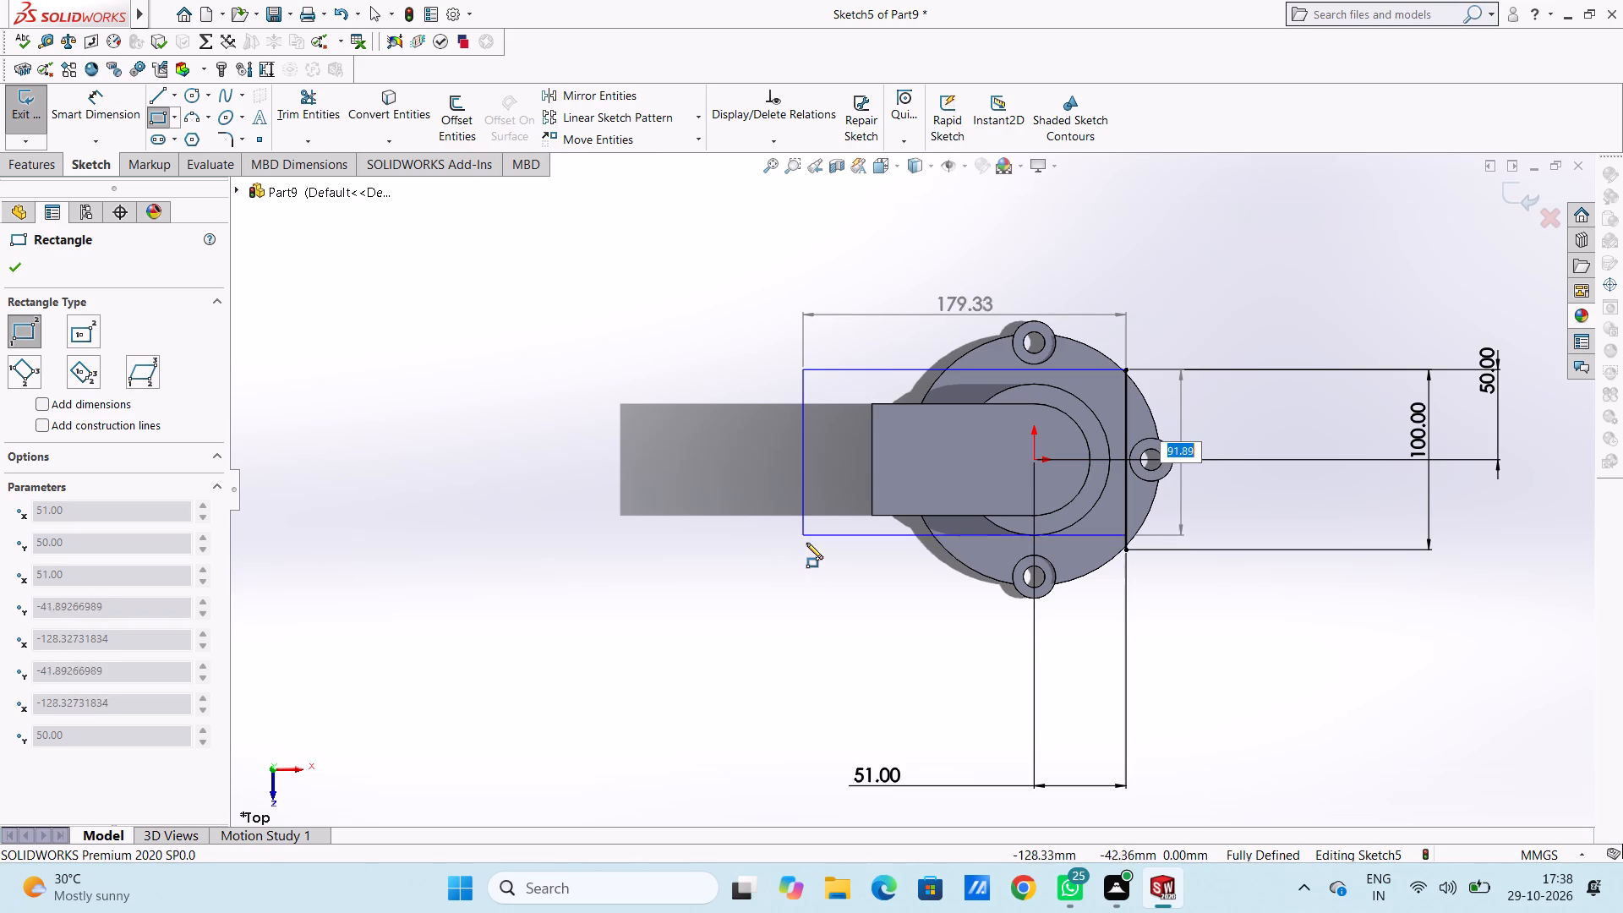
{"action": "key", "text": "Return"}
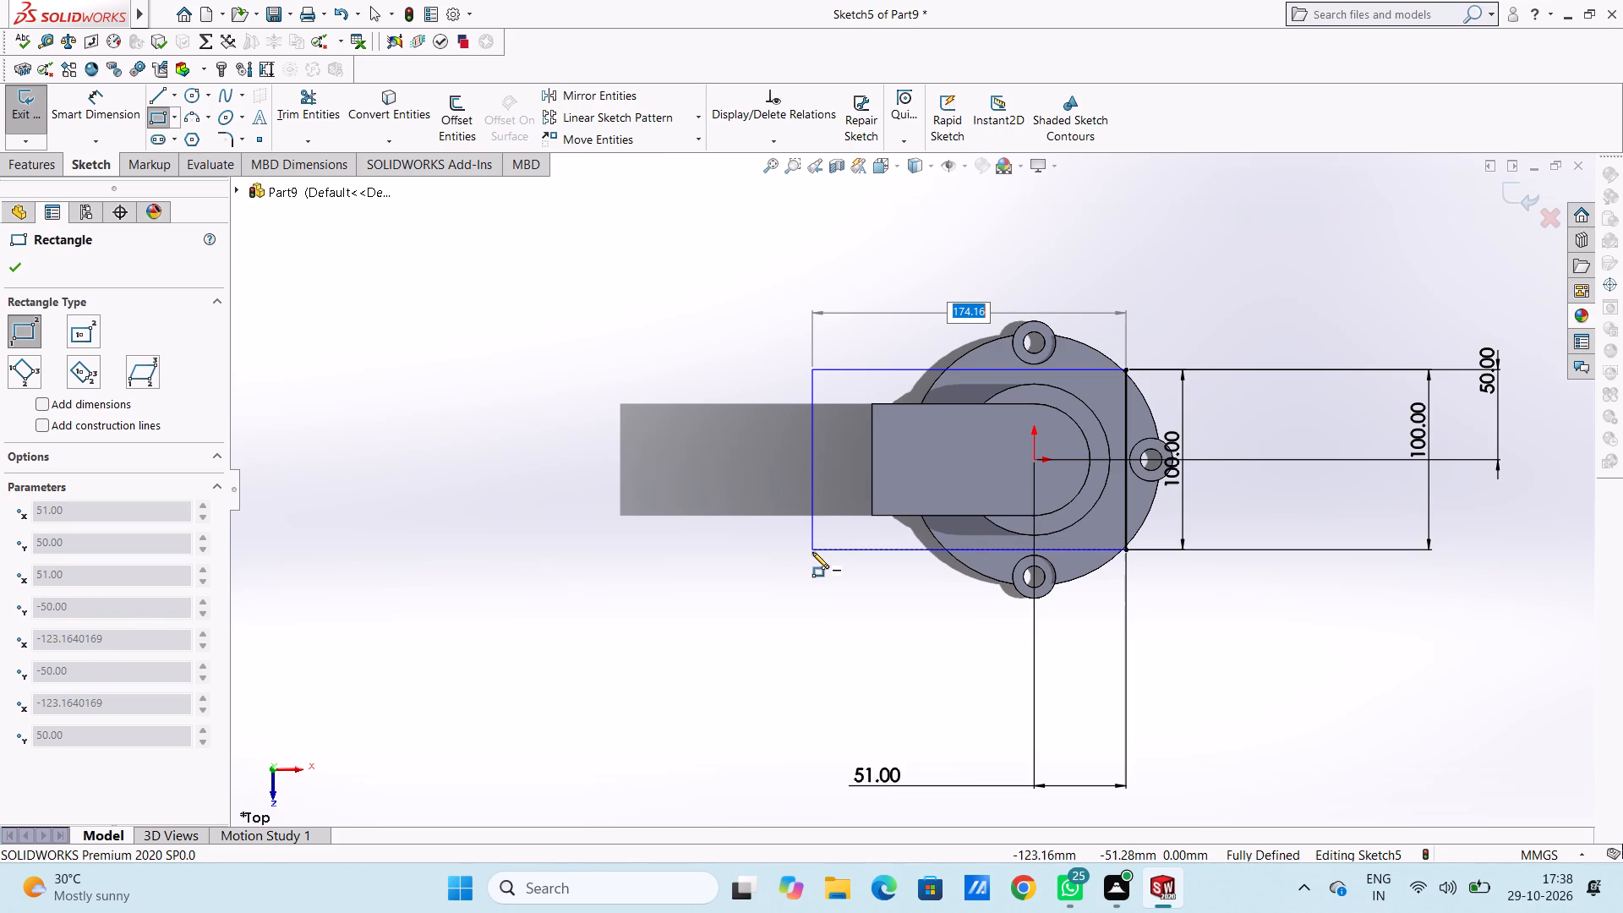
{"action": "type", "text": "160"}
{"action": "key", "text": "Return"}
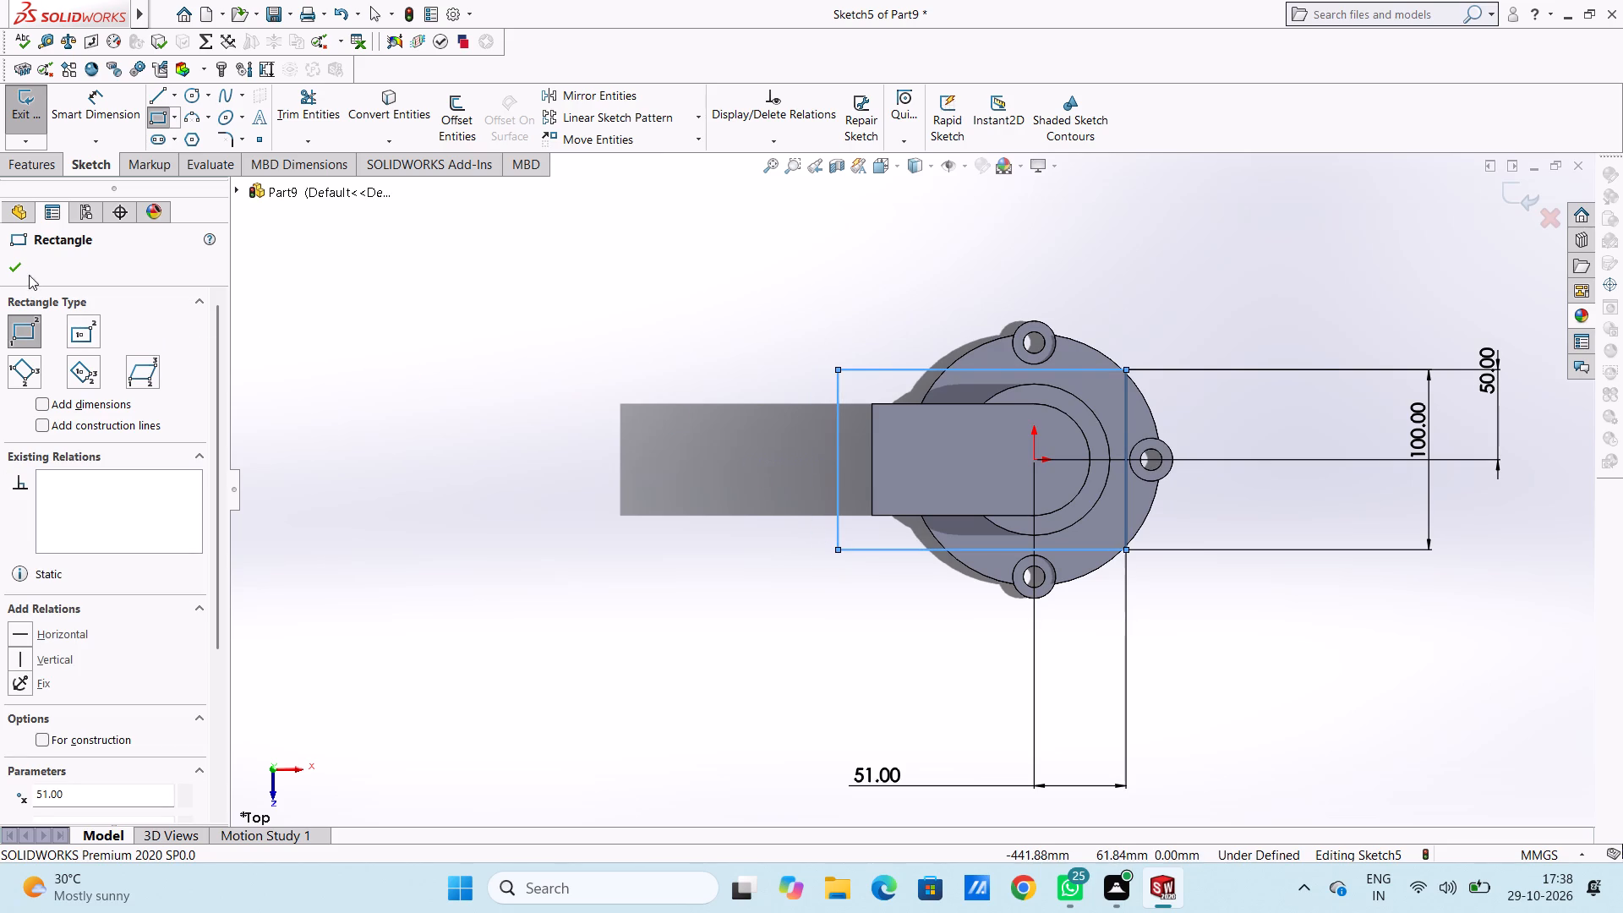
{"action": "left_click", "coordinate": [24, 268]}
{"action": "left_click", "coordinate": [489, 347]}
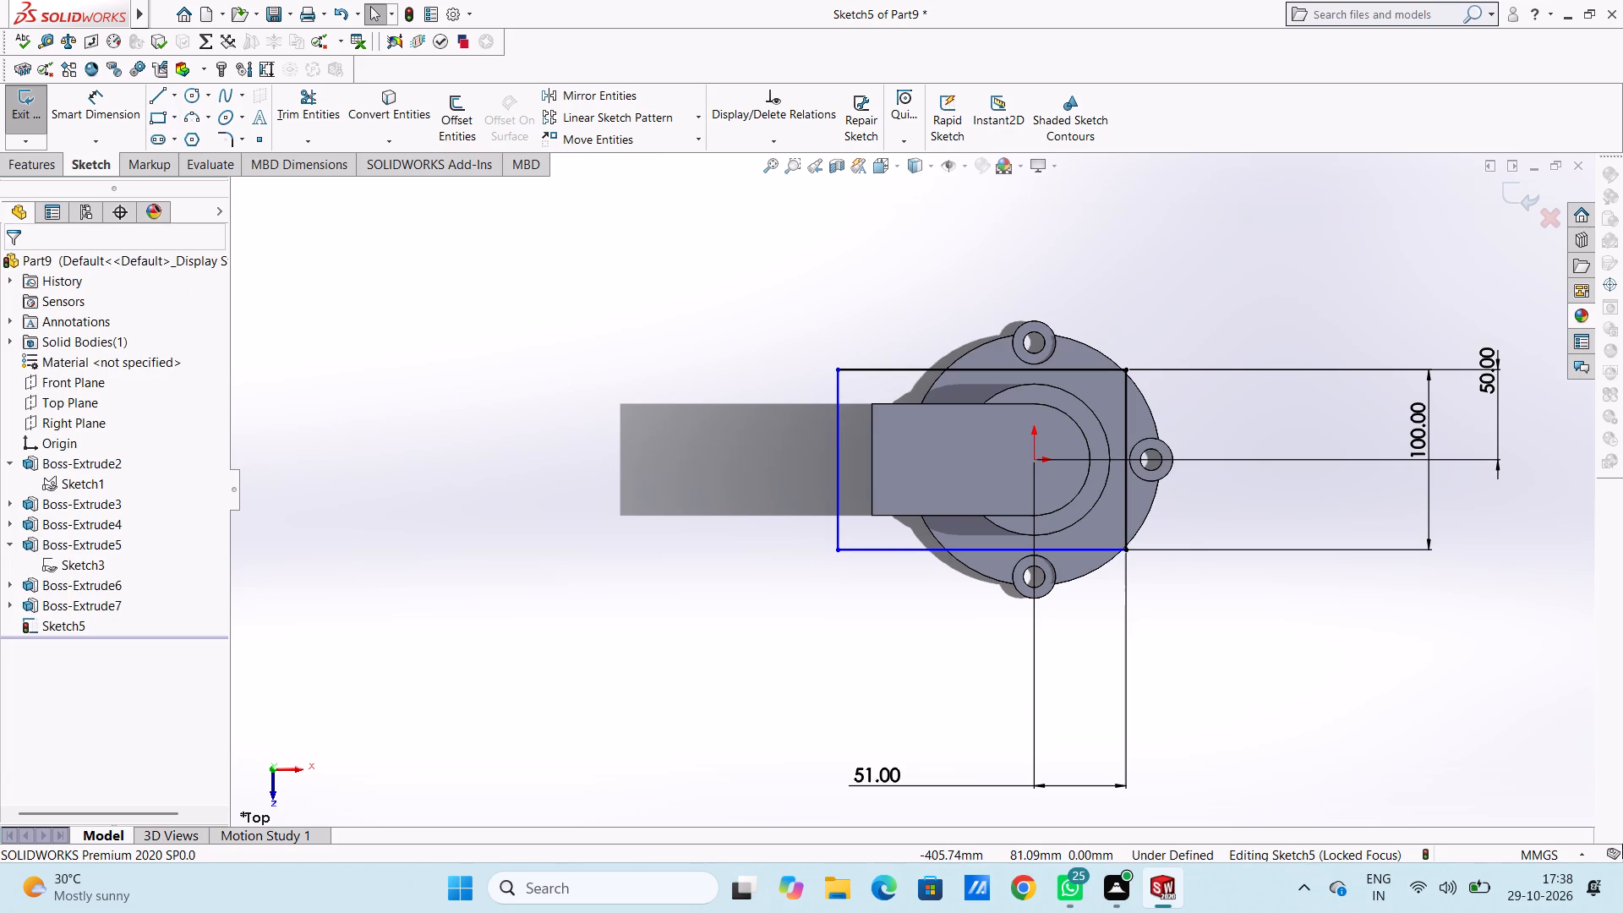
Dimension the length of the rectangle's upper horizontal edge, placing the dimension above the part.
{"action": "left_click", "coordinate": [96, 103]}
{"action": "left_click", "coordinate": [876, 365]}
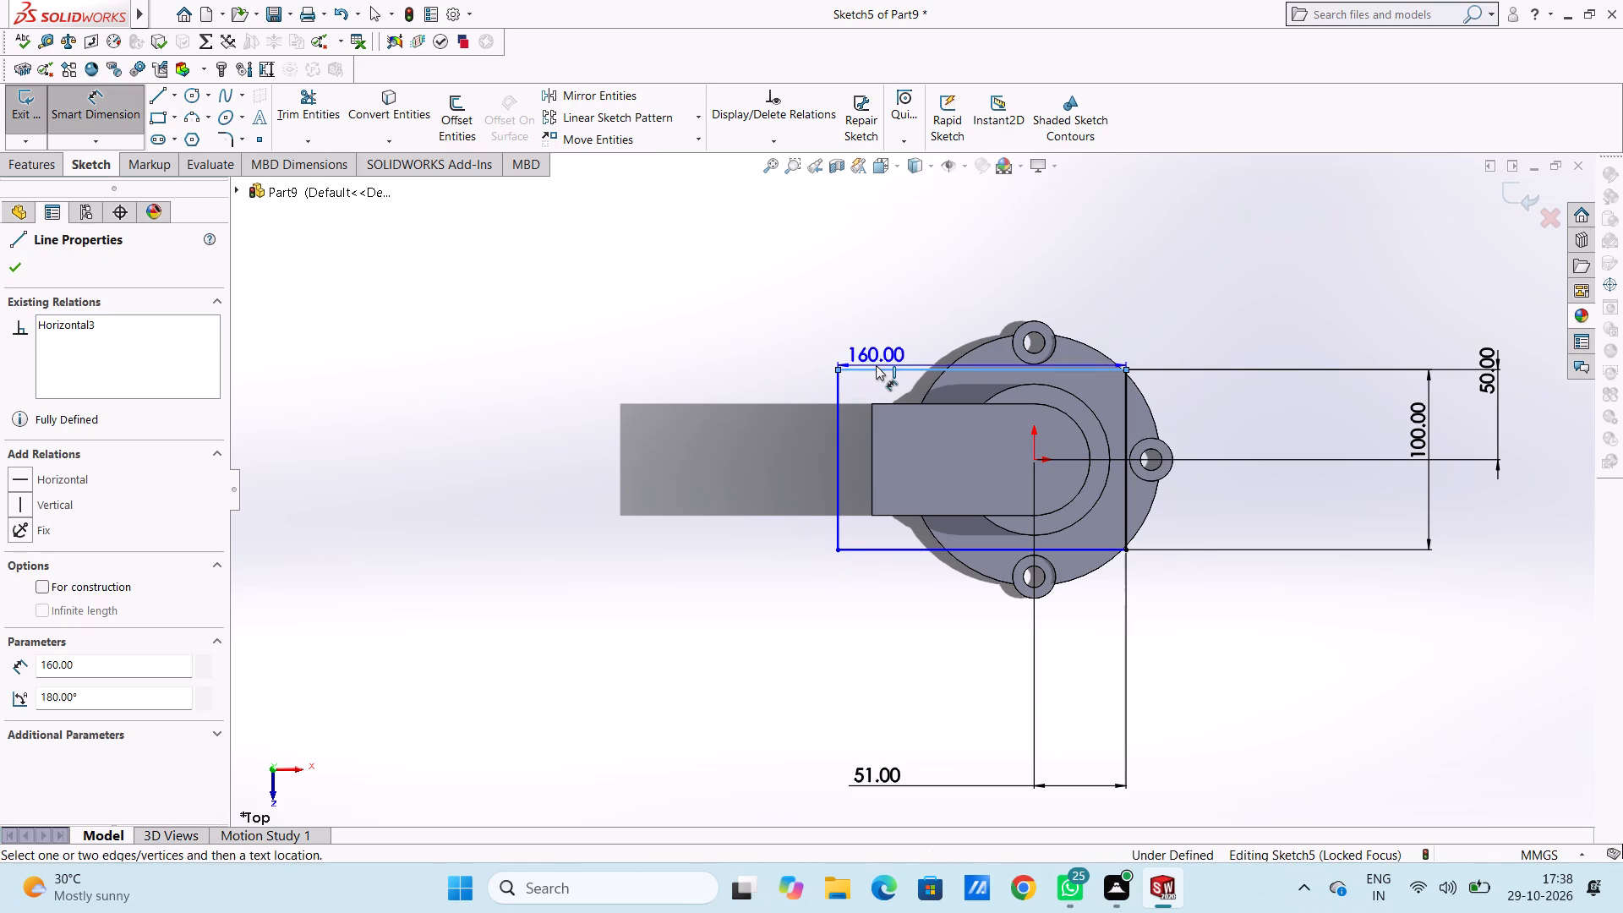
{"action": "scroll", "coordinate": [929, 303], "scroll_direction": "up", "scroll_amount": 3}
{"action": "left_click", "coordinate": [1178, 268]}
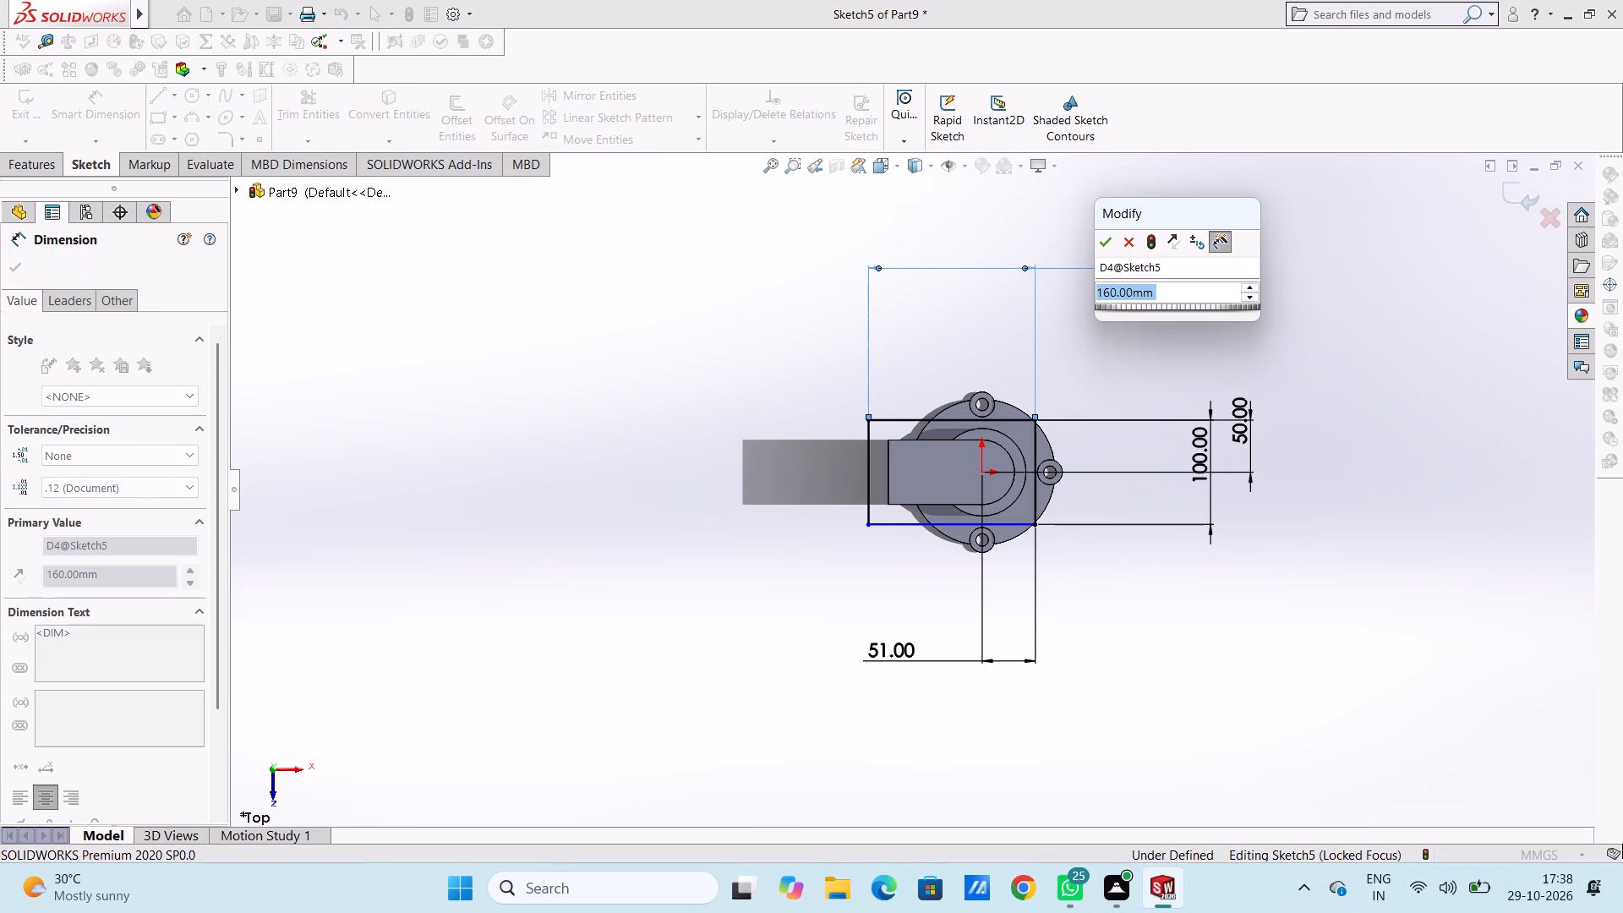
{"action": "left_click", "coordinate": [1107, 238]}
{"action": "left_click", "coordinate": [930, 212]}
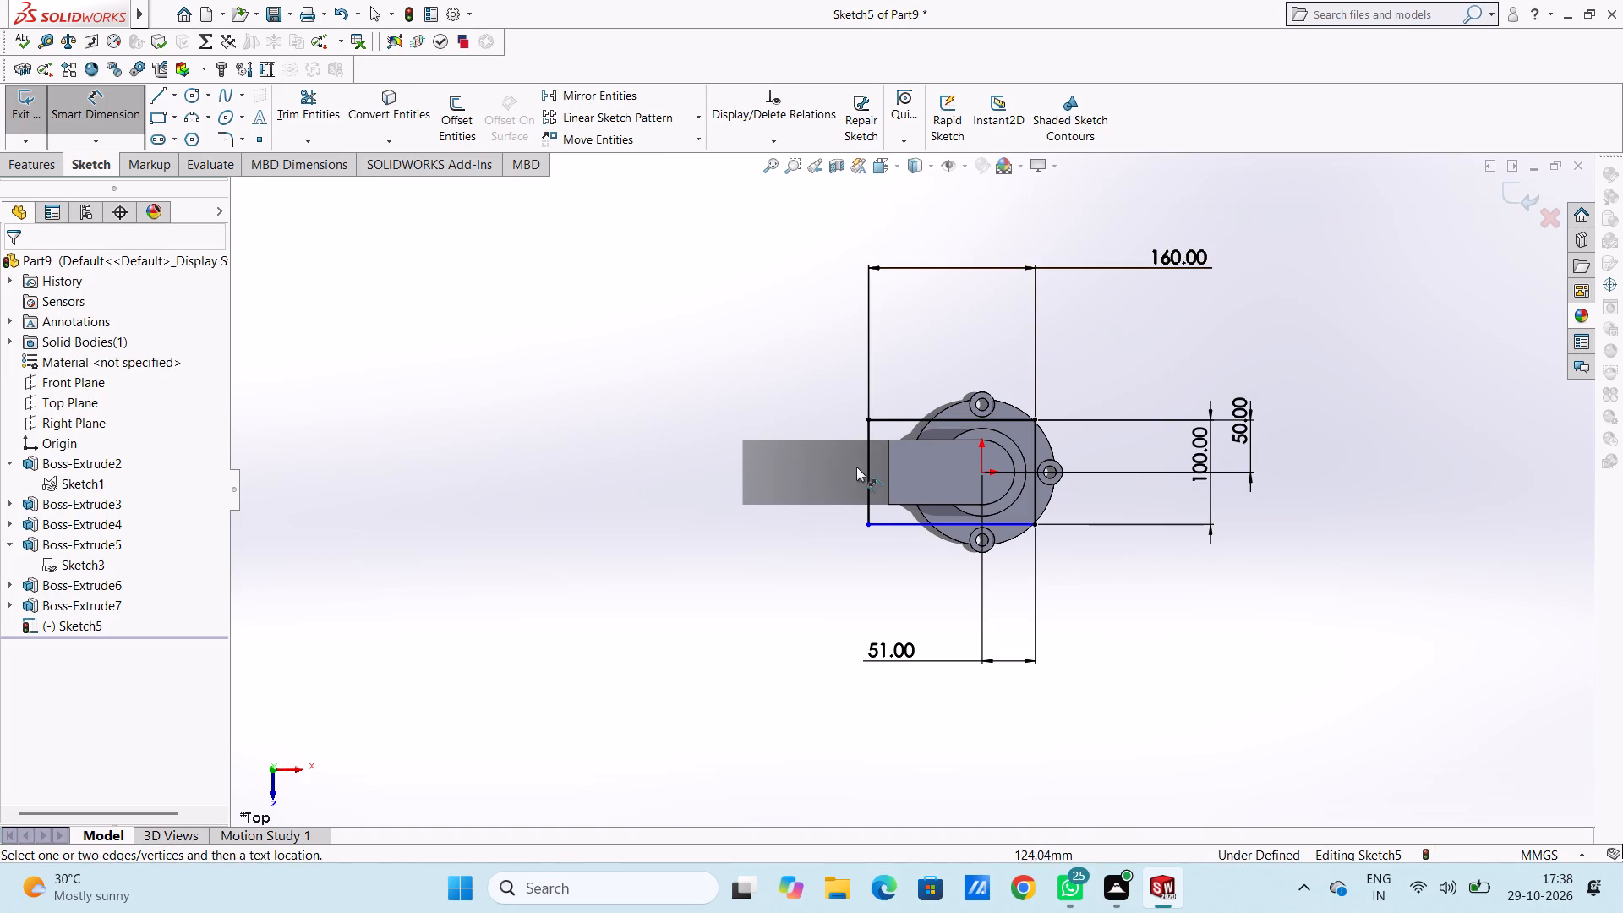
Dimension the length of the rectangle's vertical edge opposite the original vertical line, placing the dimension beyond the block.
{"action": "left_click", "coordinate": [871, 477]}
{"action": "left_click", "coordinate": [555, 449]}
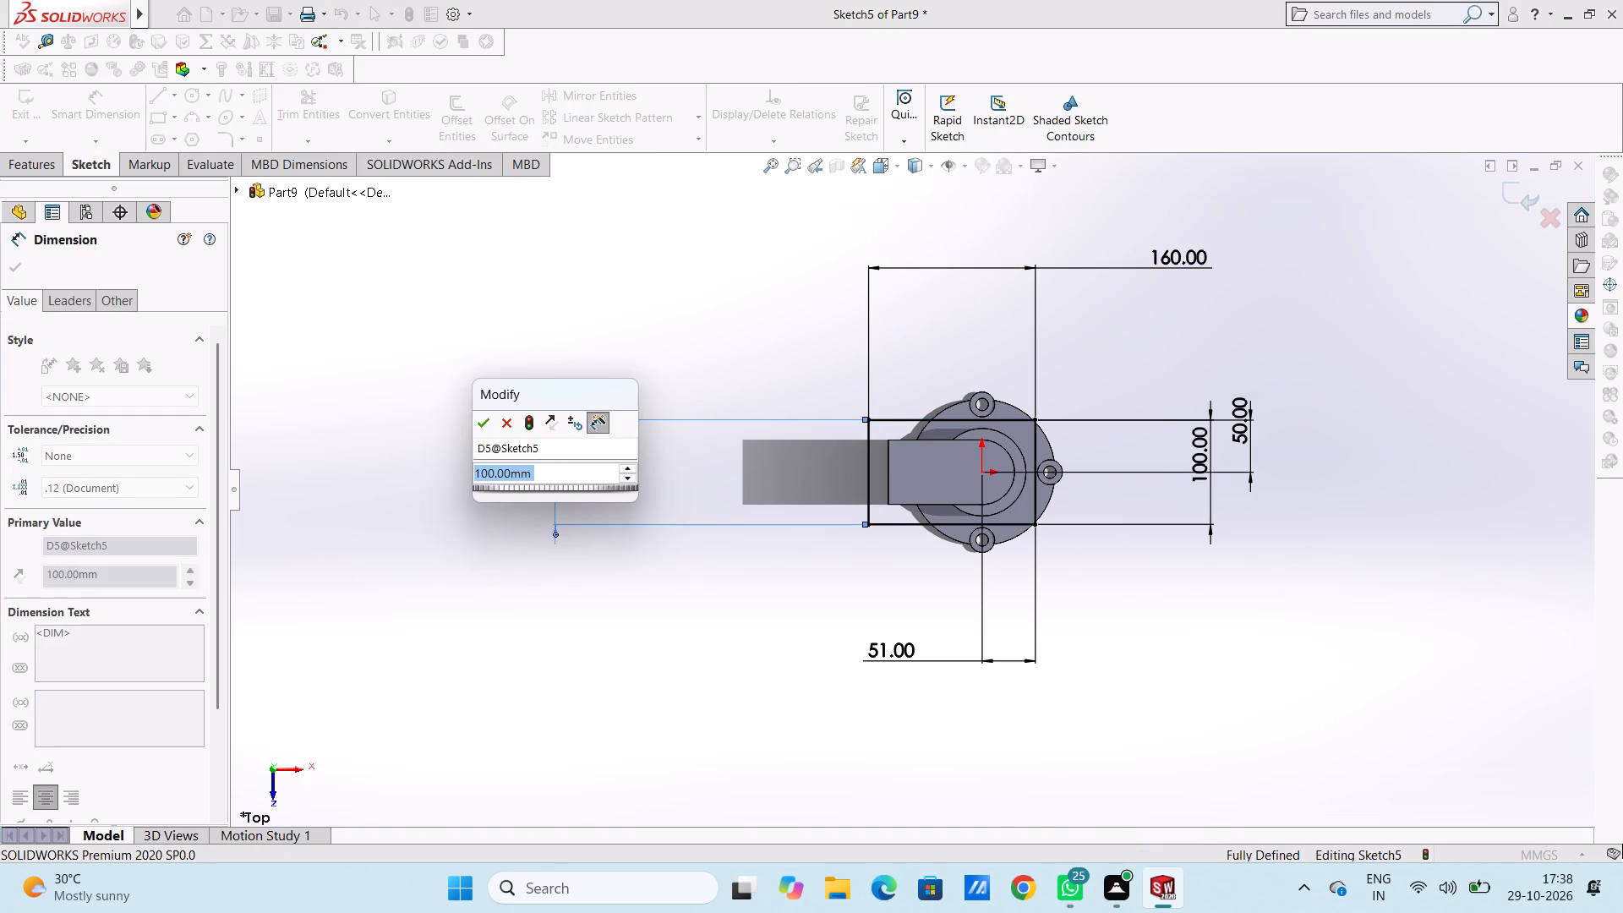
{"action": "left_click", "coordinate": [480, 430]}
{"action": "left_click", "coordinate": [445, 386]}
{"action": "scroll", "coordinate": [1062, 460], "scroll_direction": "down", "scroll_amount": 2}
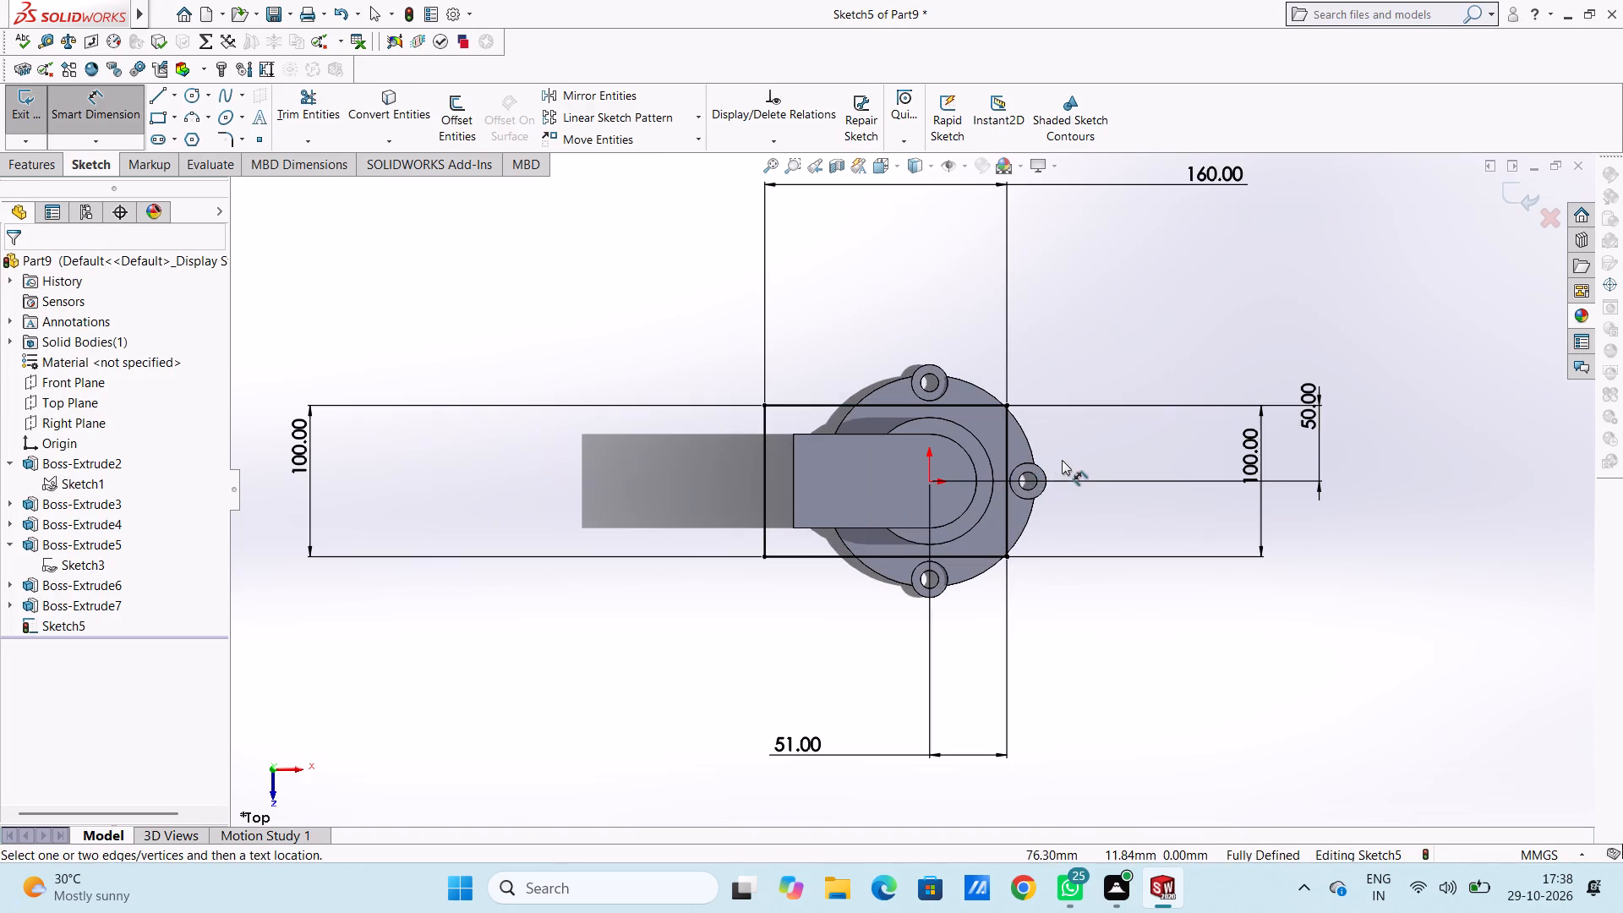
{"action": "left_click", "coordinate": [112, 117]}
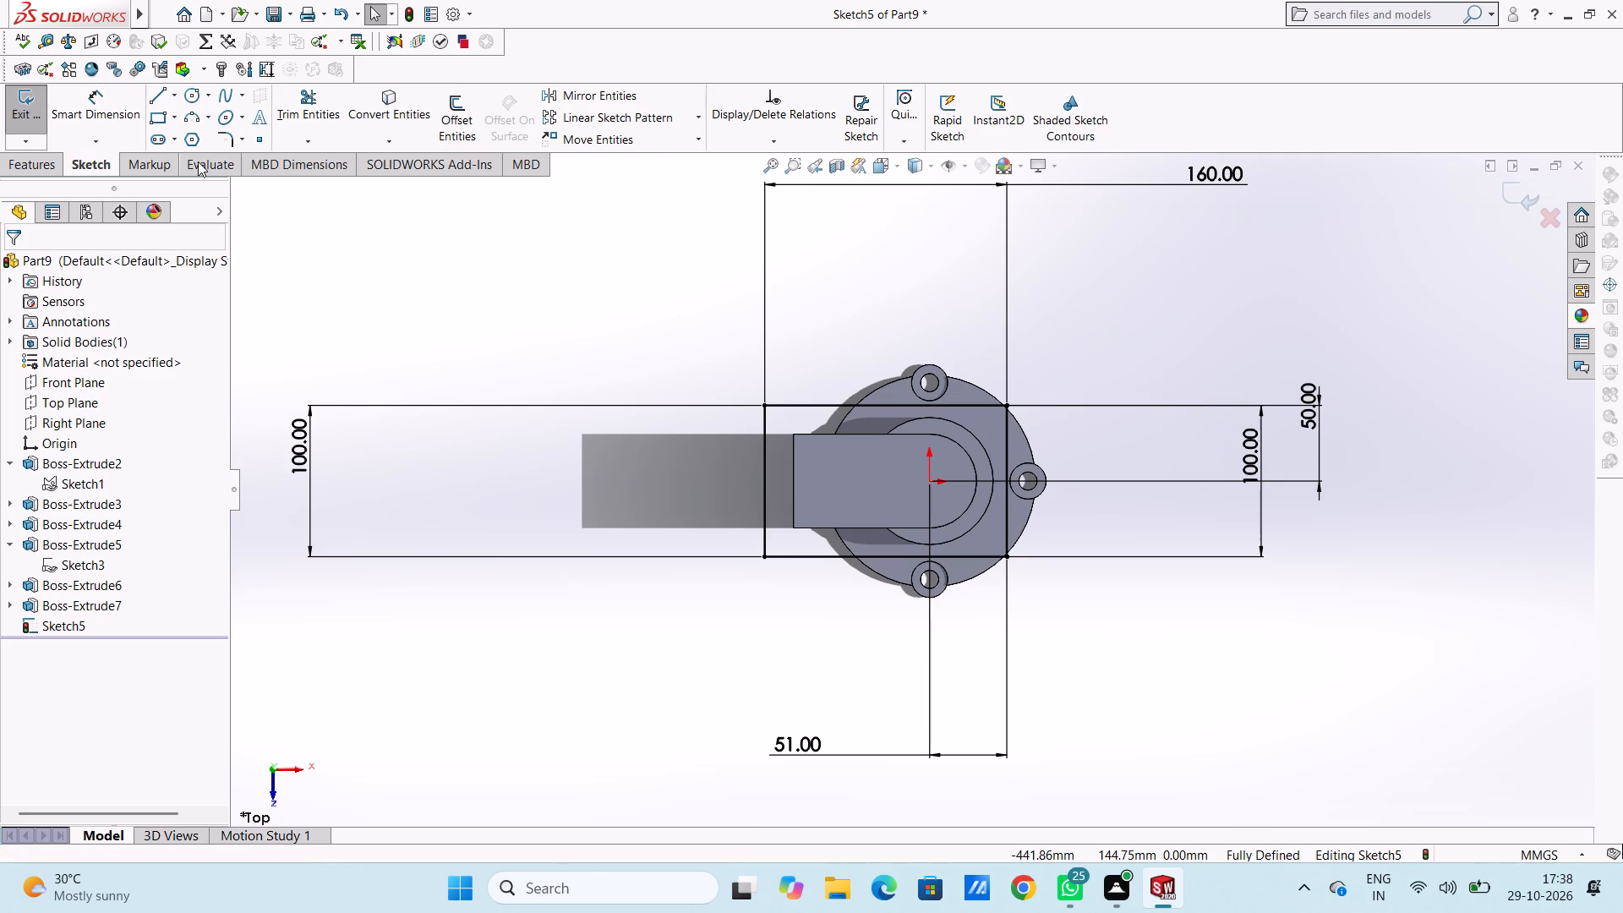
Apply 16 mm sketch fillets to the rectangle's two upper corners and its lower-left corner.
{"action": "left_click", "coordinate": [216, 139]}
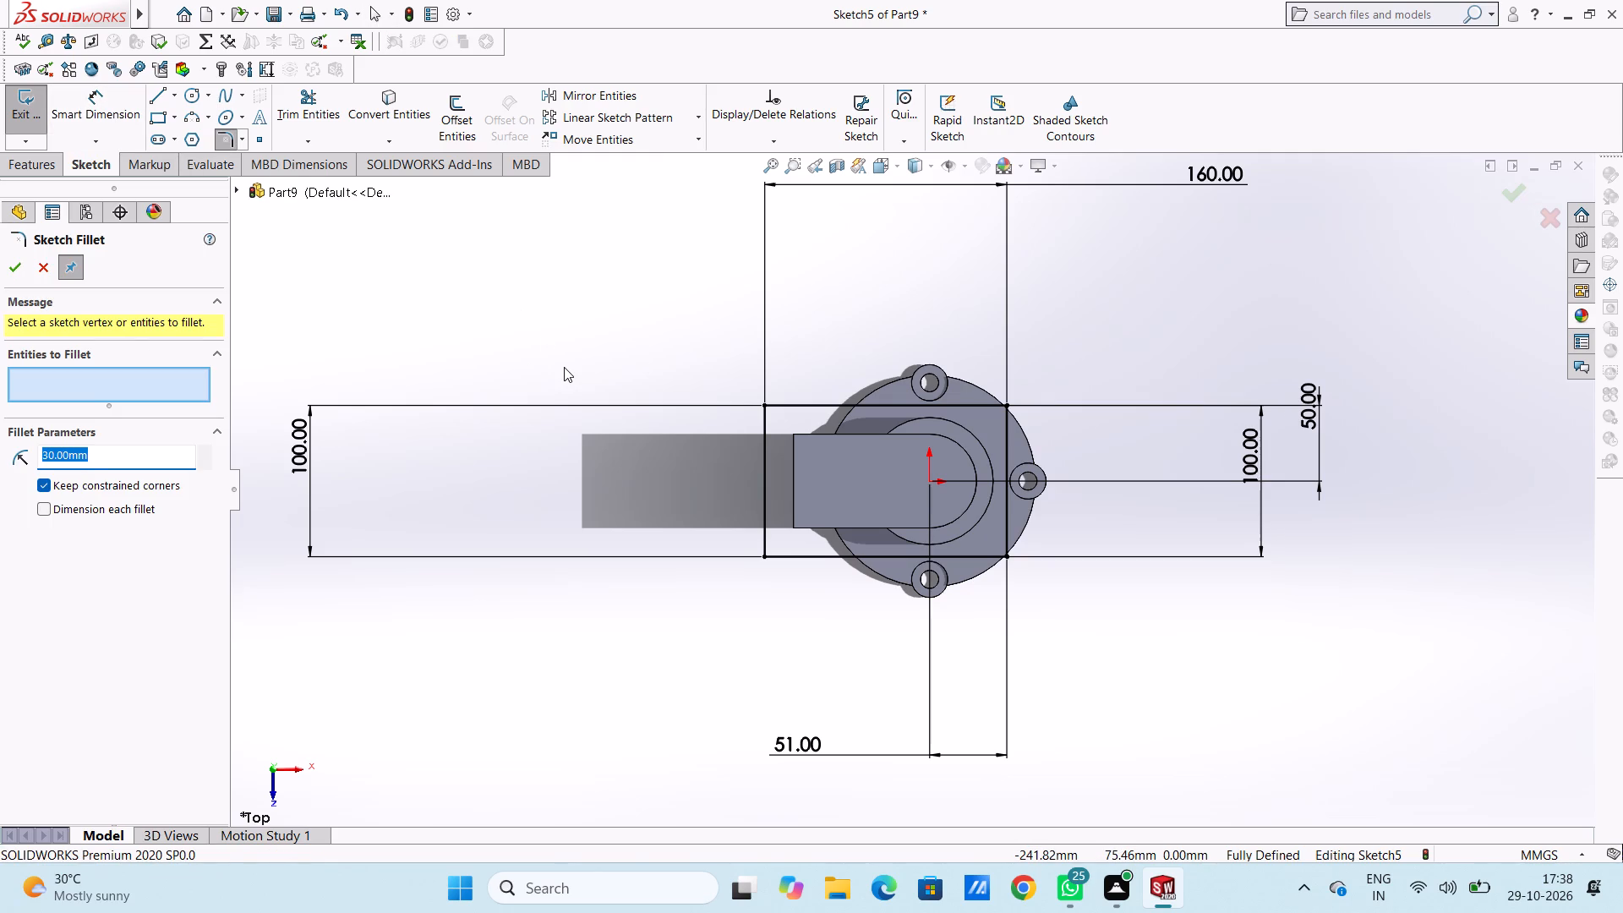
{"action": "type", "text": "16"}
{"action": "key", "text": "Return"}
{"action": "left_click", "coordinate": [1006, 403]}
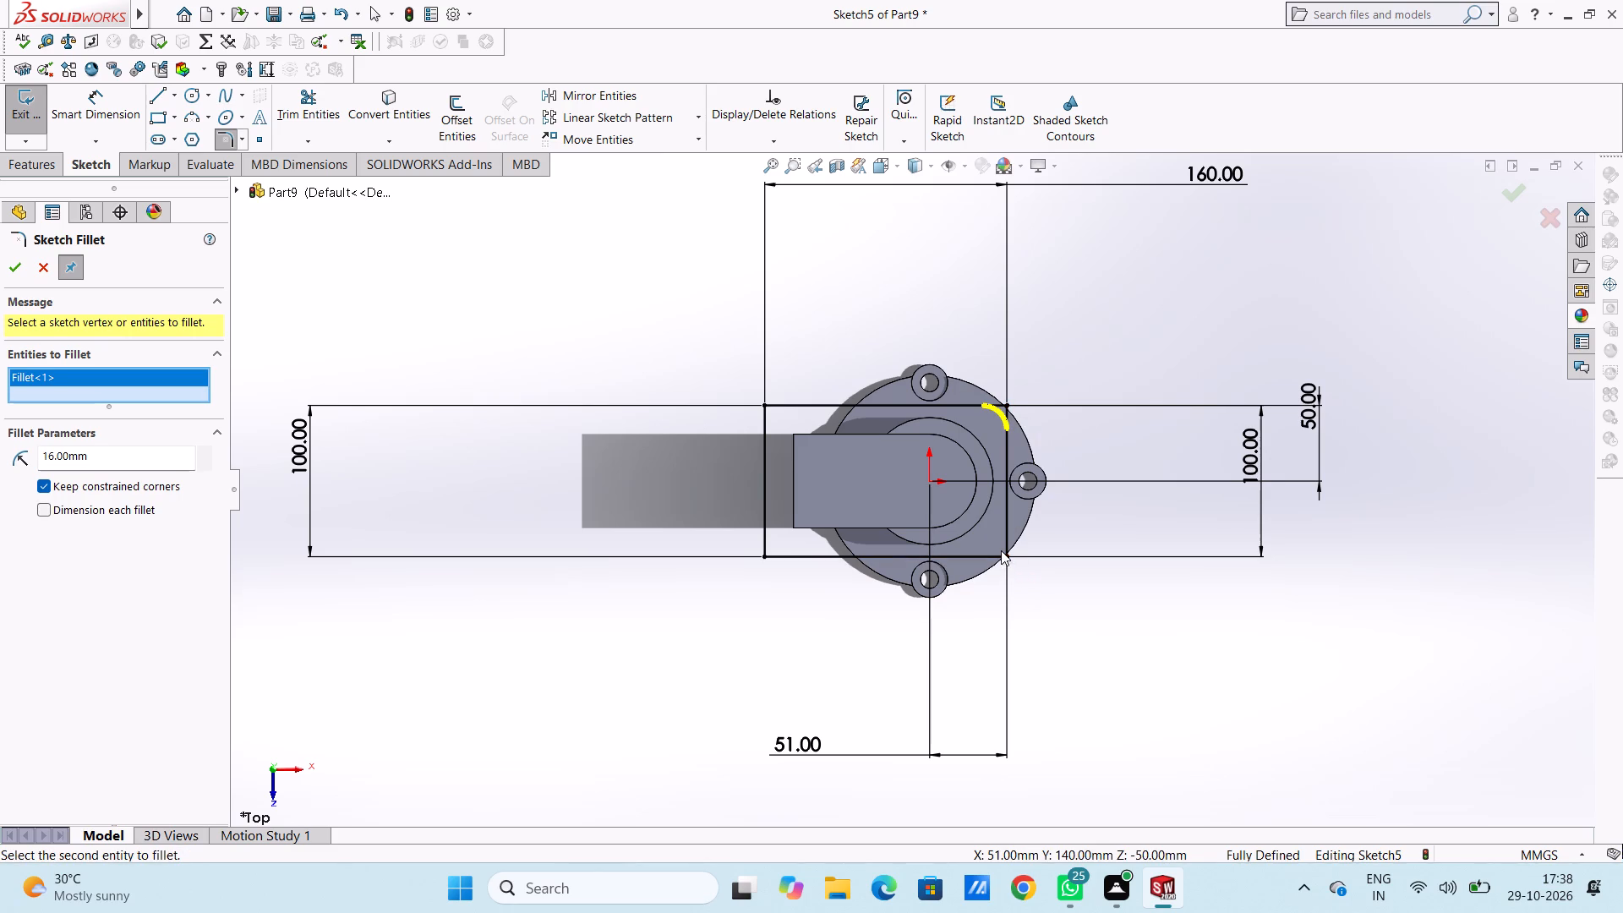
{"action": "left_click", "coordinate": [764, 406]}
{"action": "left_click", "coordinate": [765, 558]}
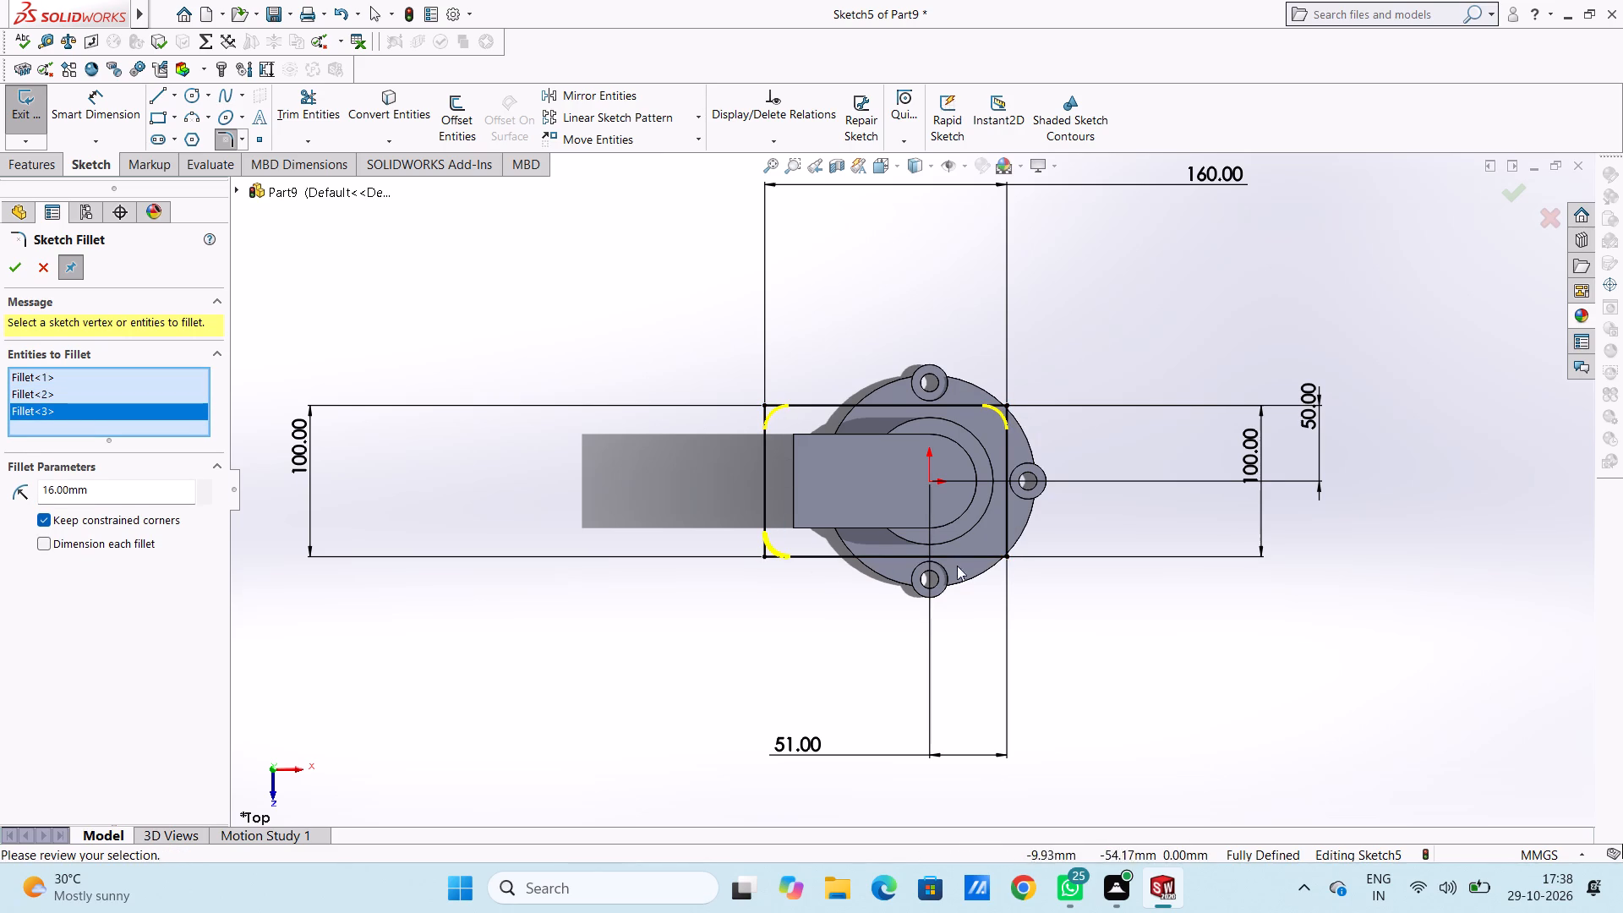
{"action": "left_click", "coordinate": [8, 270]}
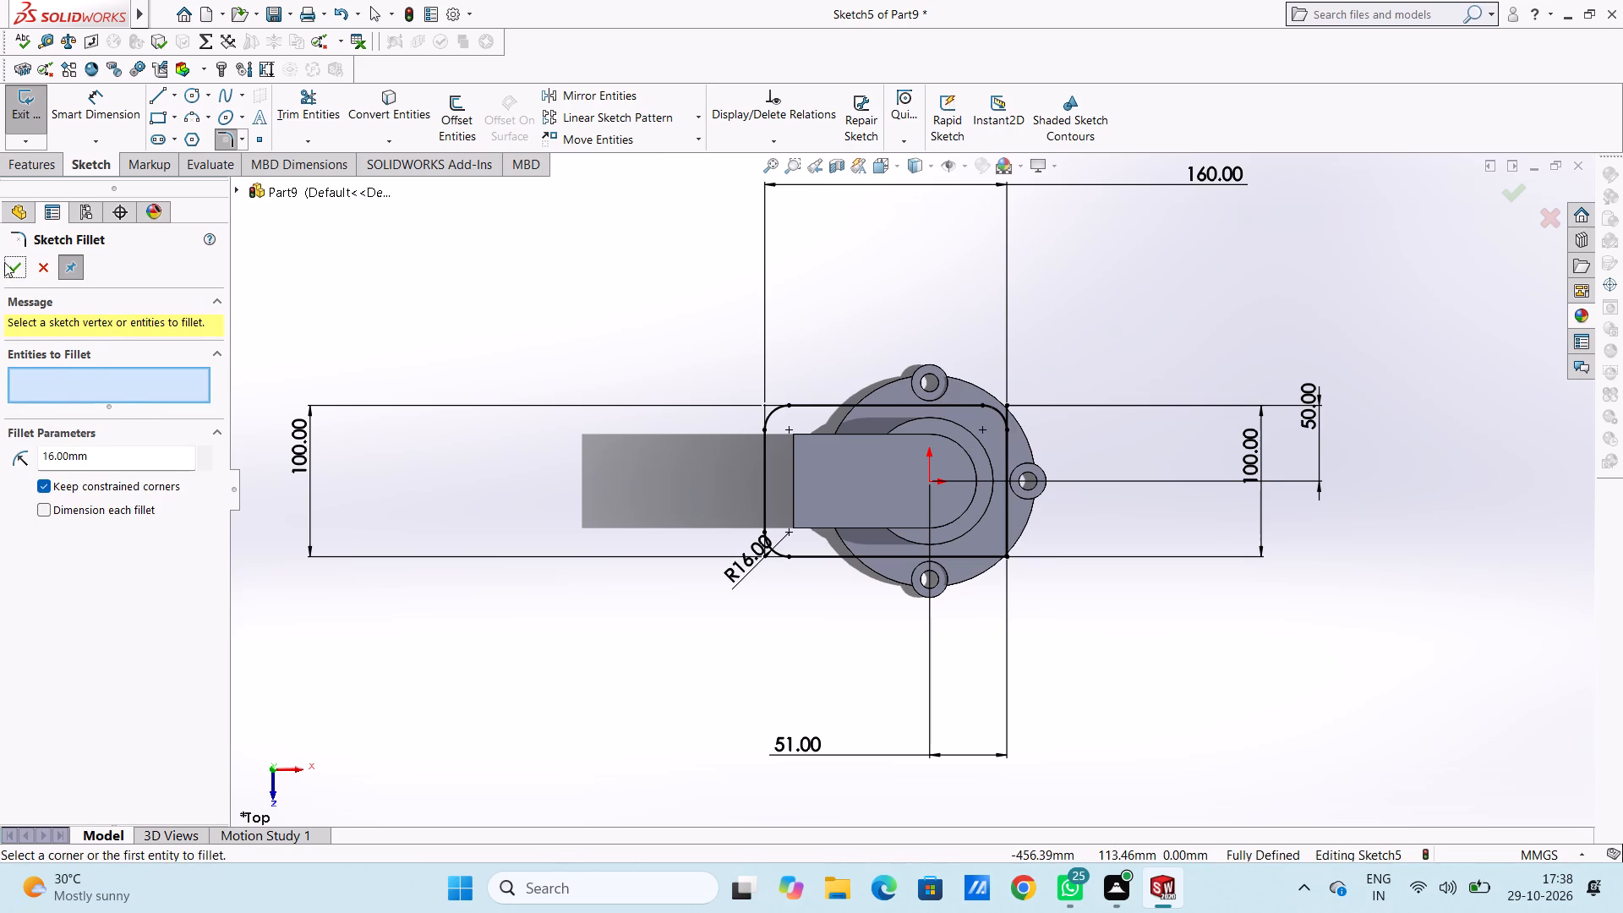
{"action": "left_click", "coordinate": [4, 262]}
{"action": "left_click", "coordinate": [380, 332]}
Move the R16 fillet dimension diagonally away from the rectangle's lower-left corner, clear of the geometry.
{"action": "left_click_drag", "start_coordinate": [750, 575], "coordinate": [707, 610]}
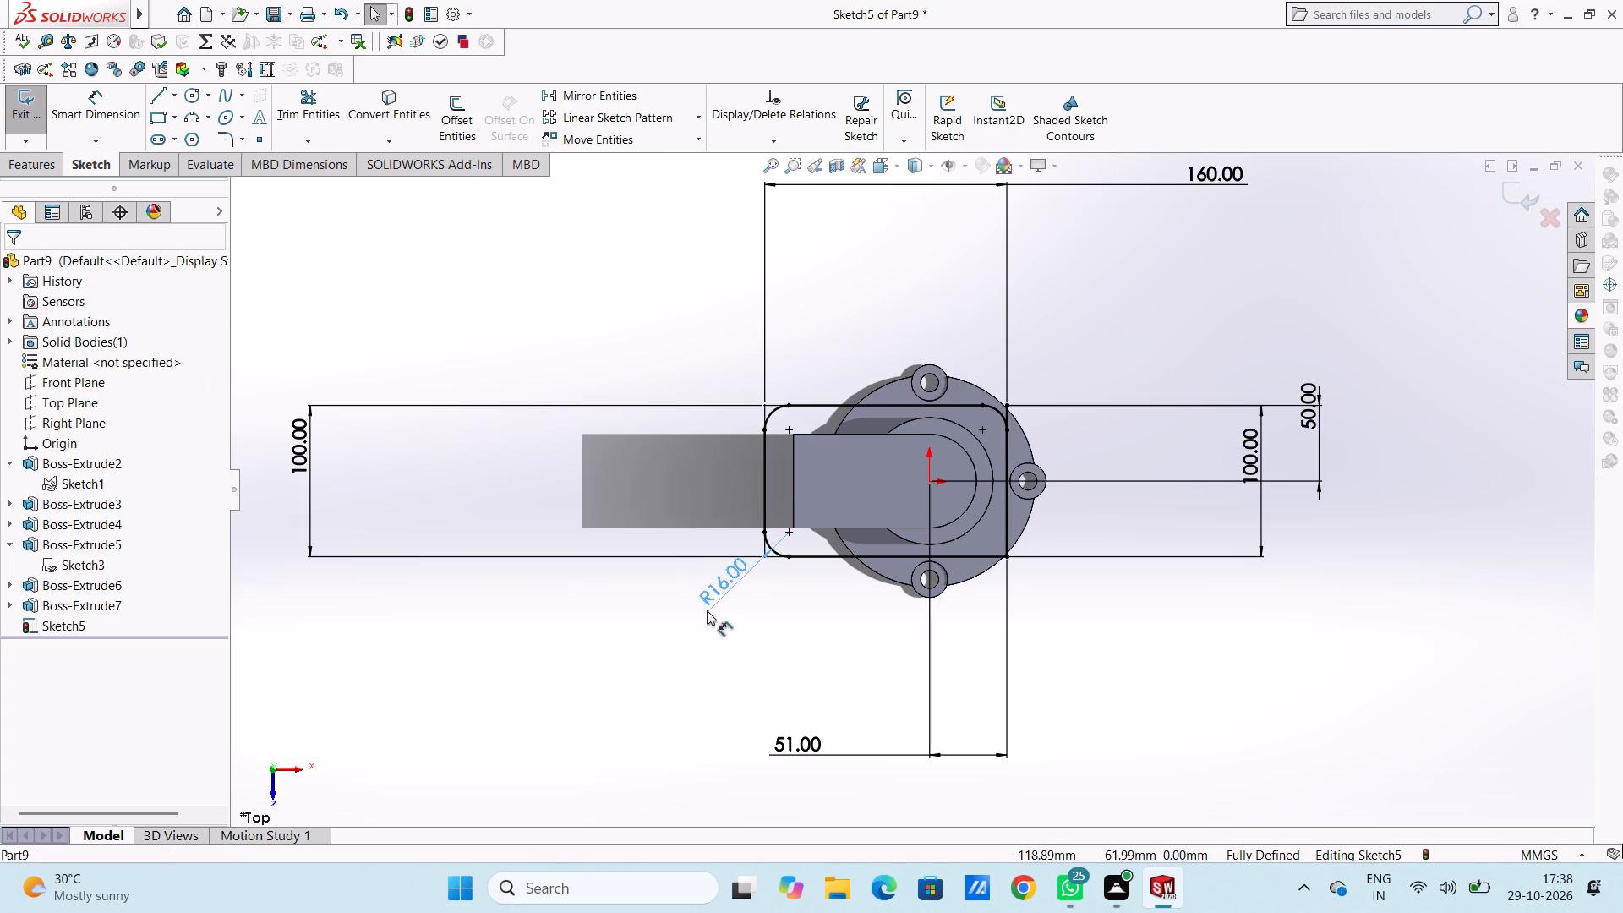
{"action": "left_click_drag", "start_coordinate": [707, 610], "coordinate": [575, 711]}
{"action": "left_click", "coordinate": [656, 492]}
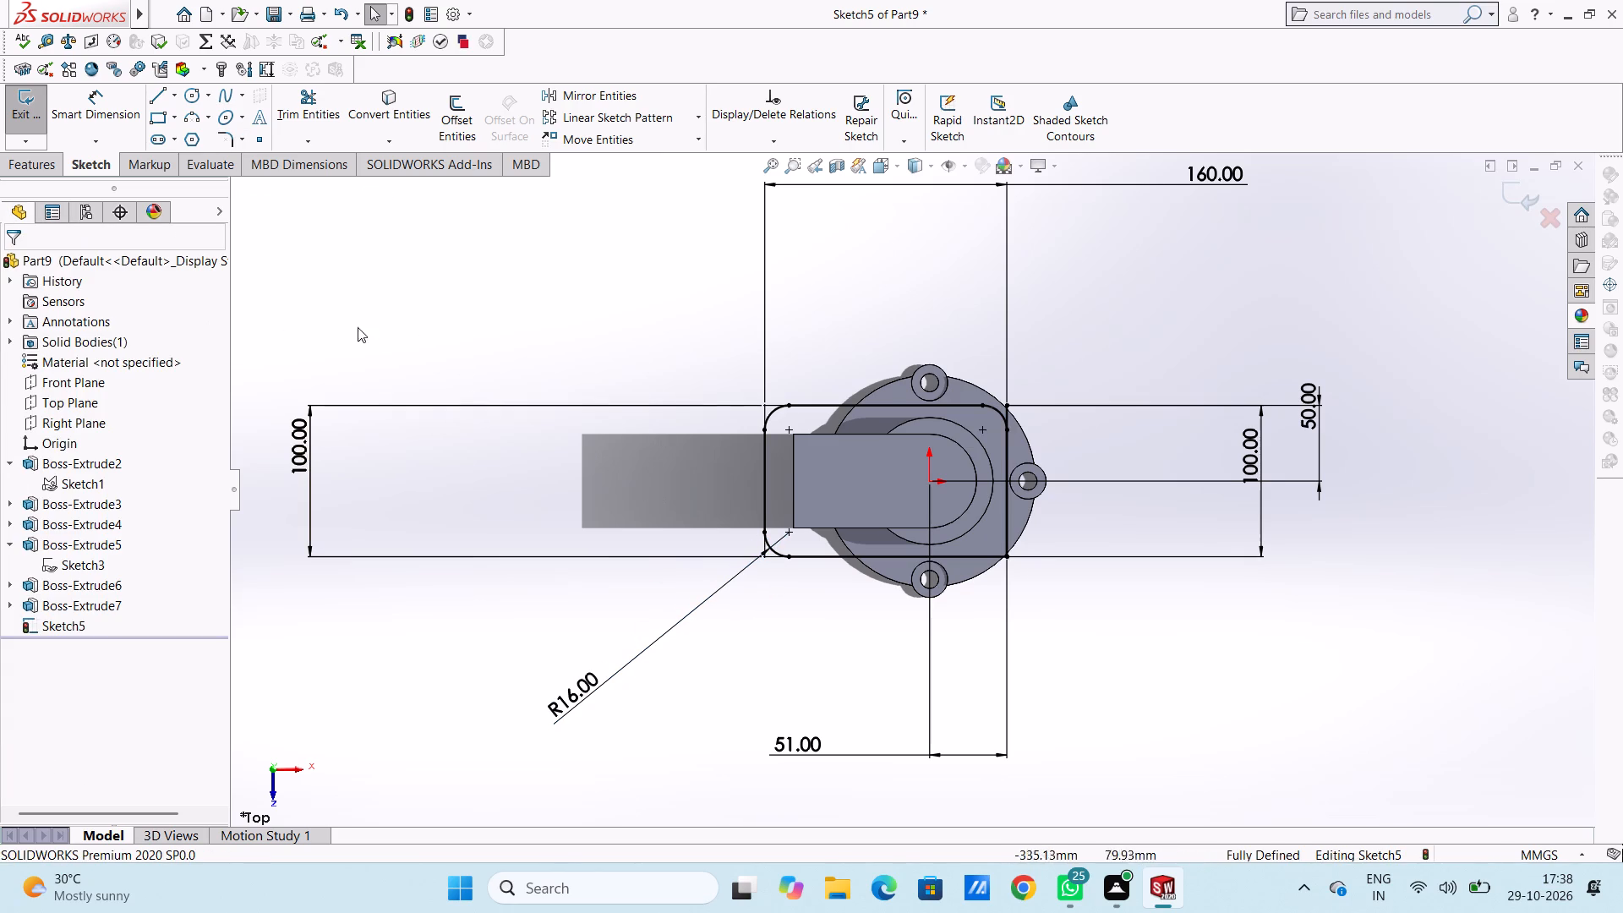
Sketch a 16 mm radius three-point arc across the rectangle's unfilleted lower-right corner, from the lower edge to the vertical edge.
{"action": "left_click", "coordinate": [192, 118]}
{"action": "scroll", "coordinate": [963, 600], "scroll_direction": "down", "scroll_amount": 2}
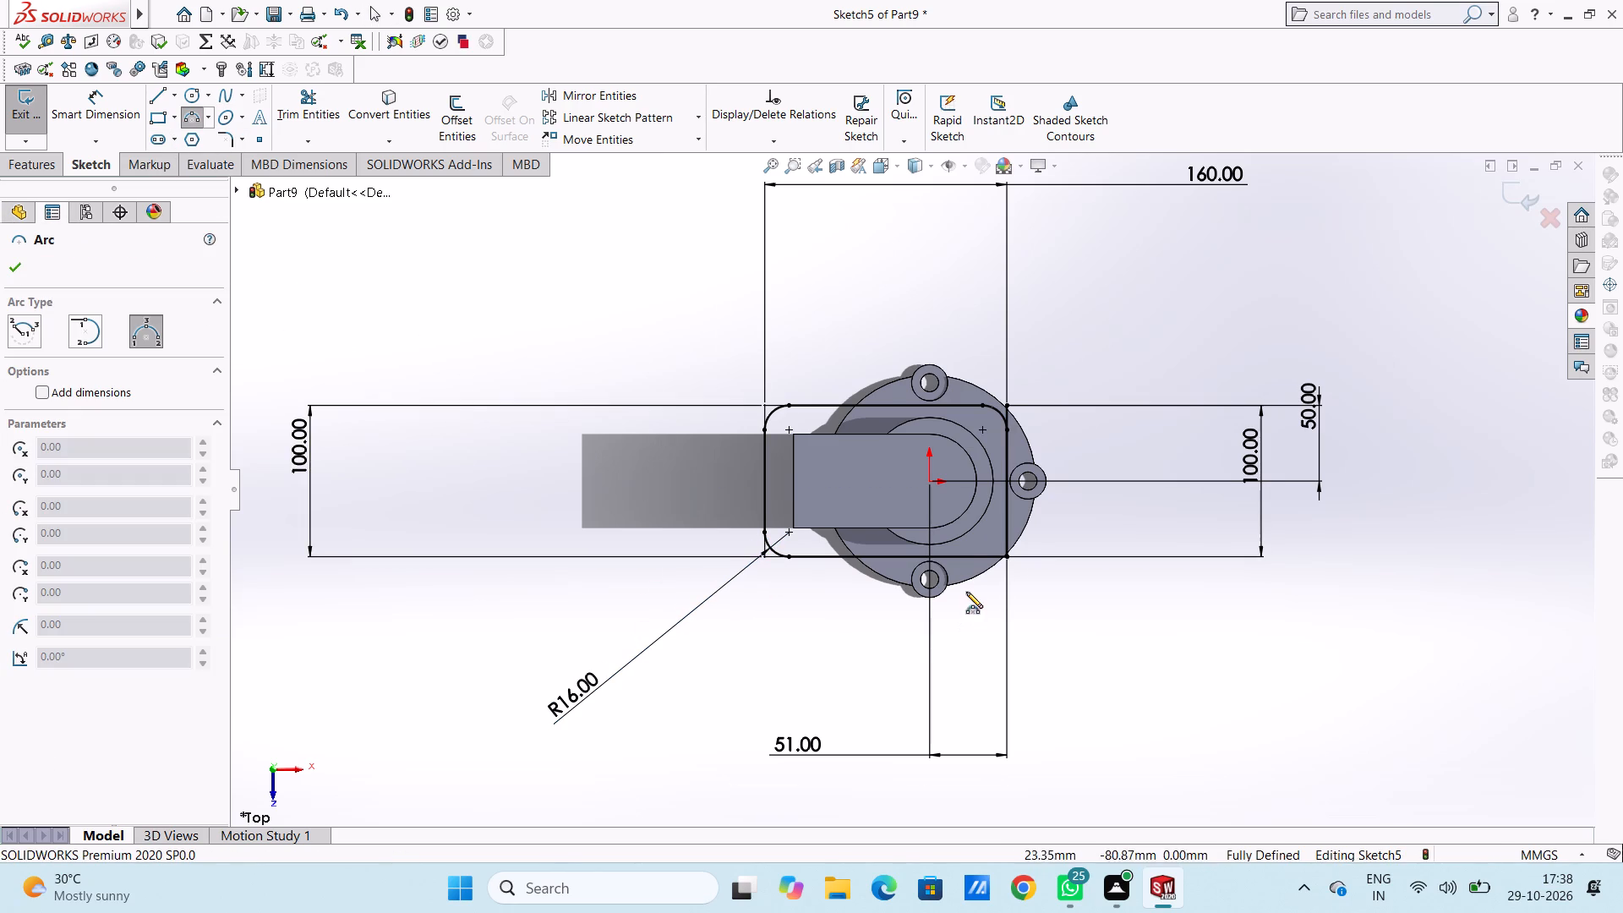
{"action": "scroll", "coordinate": [966, 592], "scroll_direction": "down", "scroll_amount": 2}
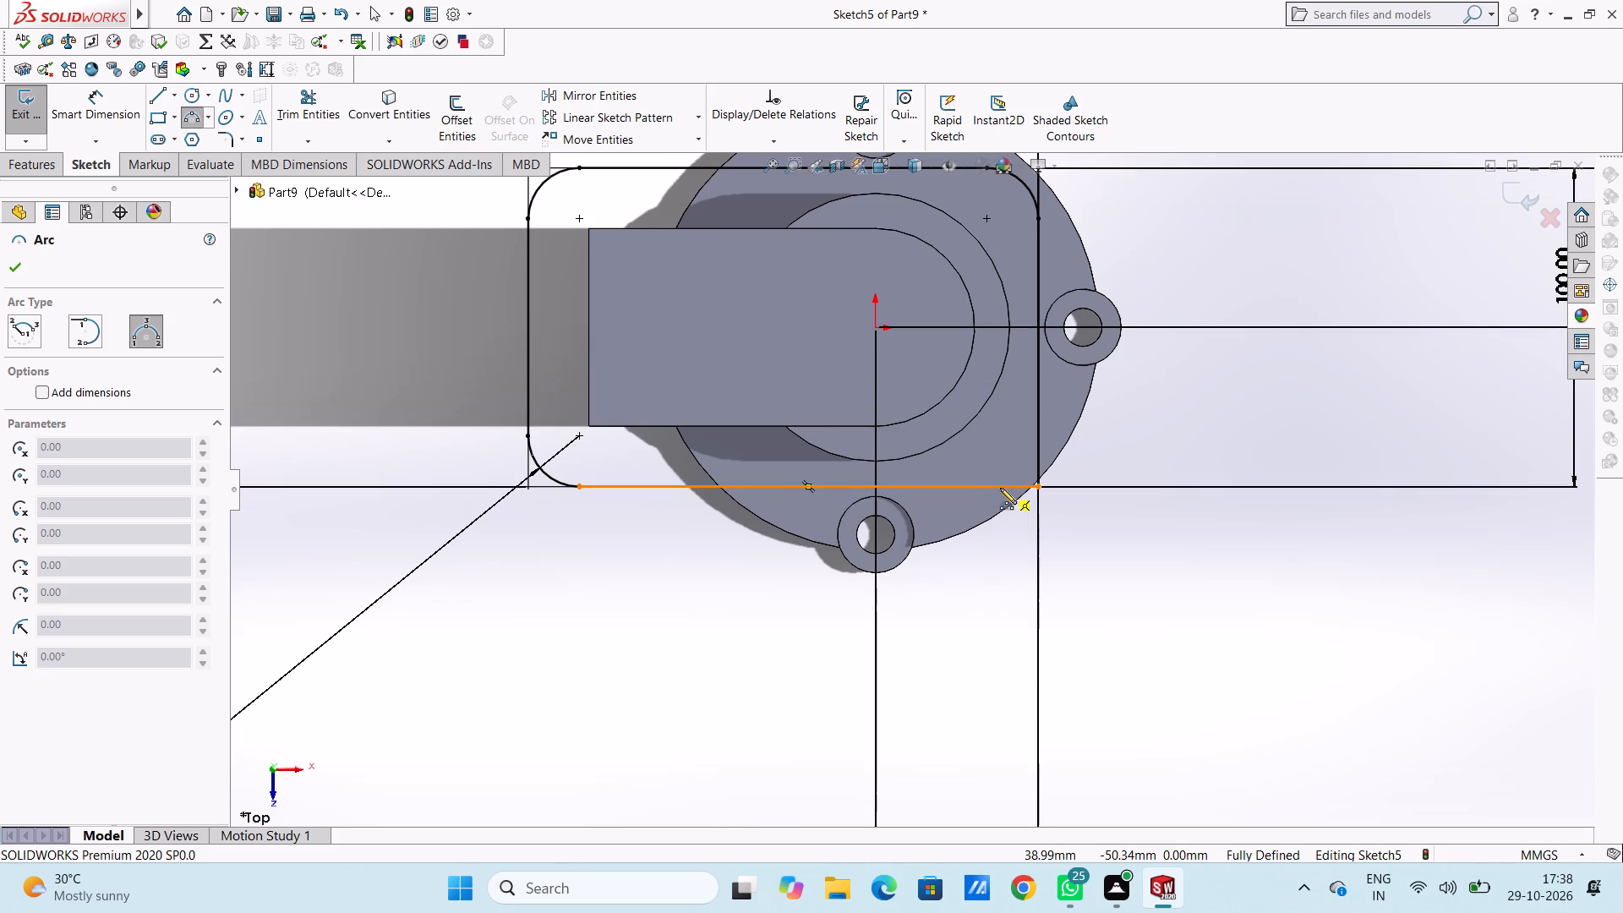
{"action": "left_click", "coordinate": [986, 488]}
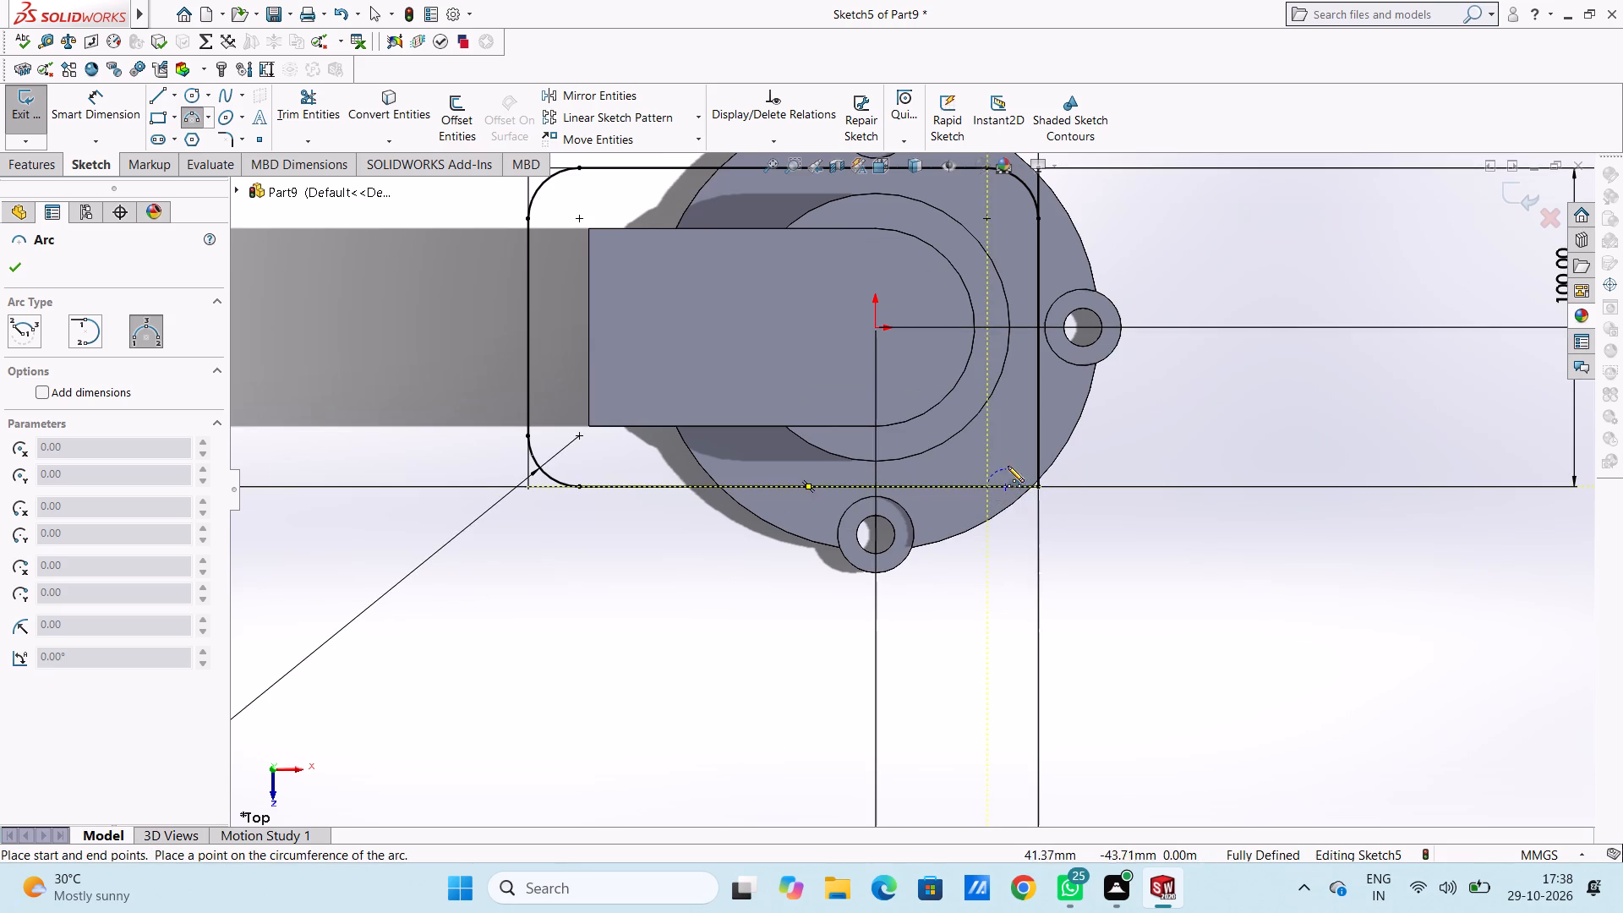
{"action": "left_click", "coordinate": [1037, 435]}
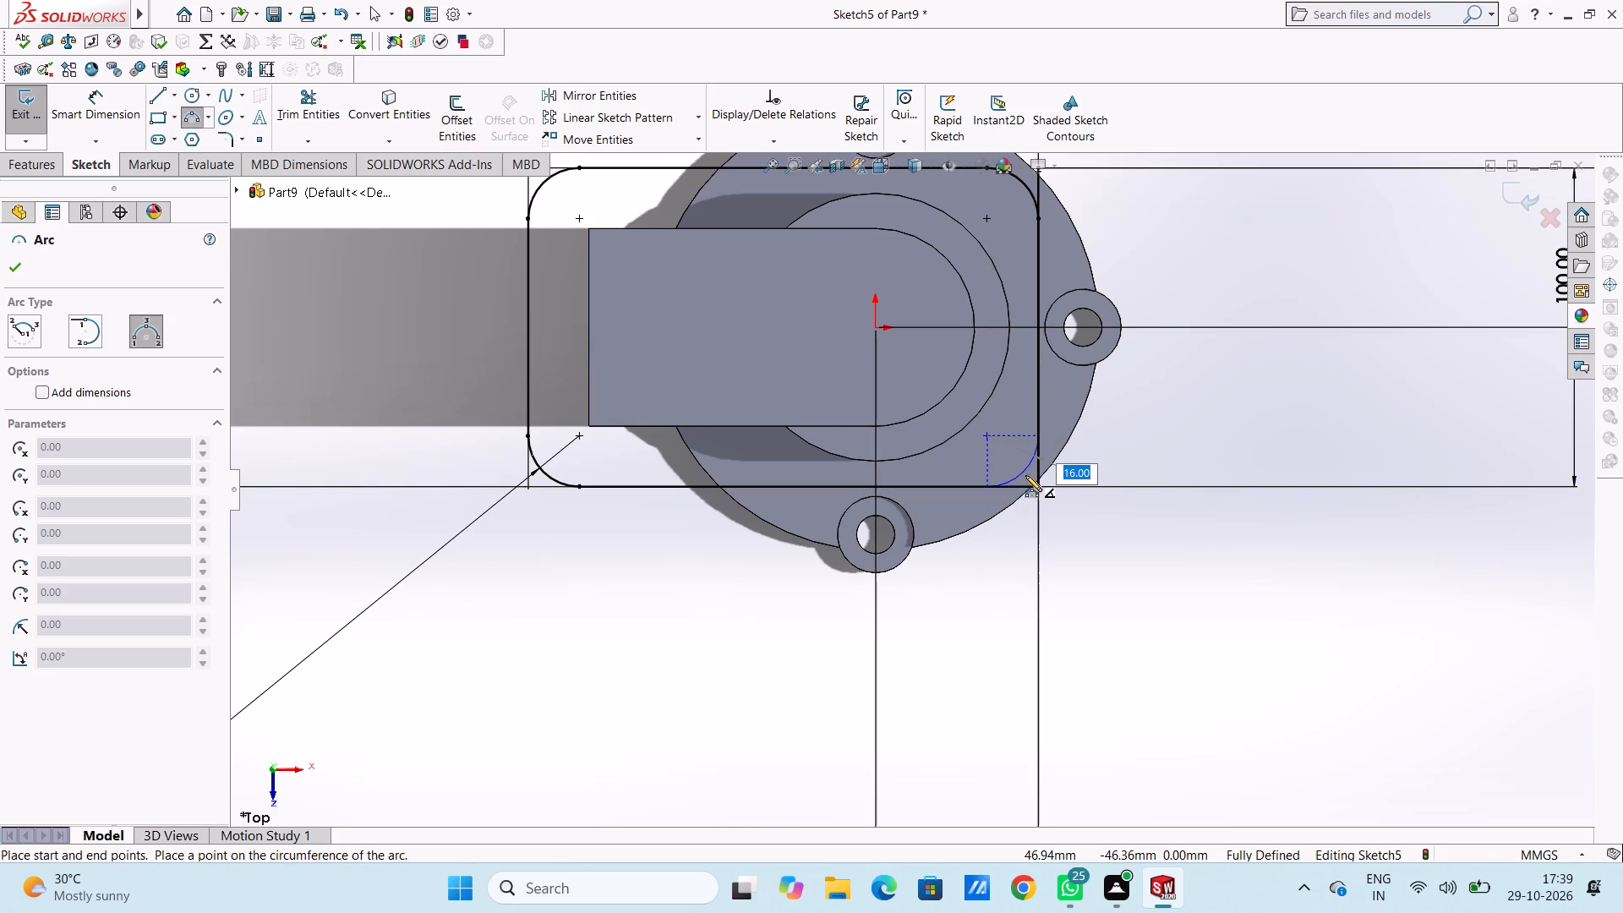
{"action": "left_click", "coordinate": [1025, 475]}
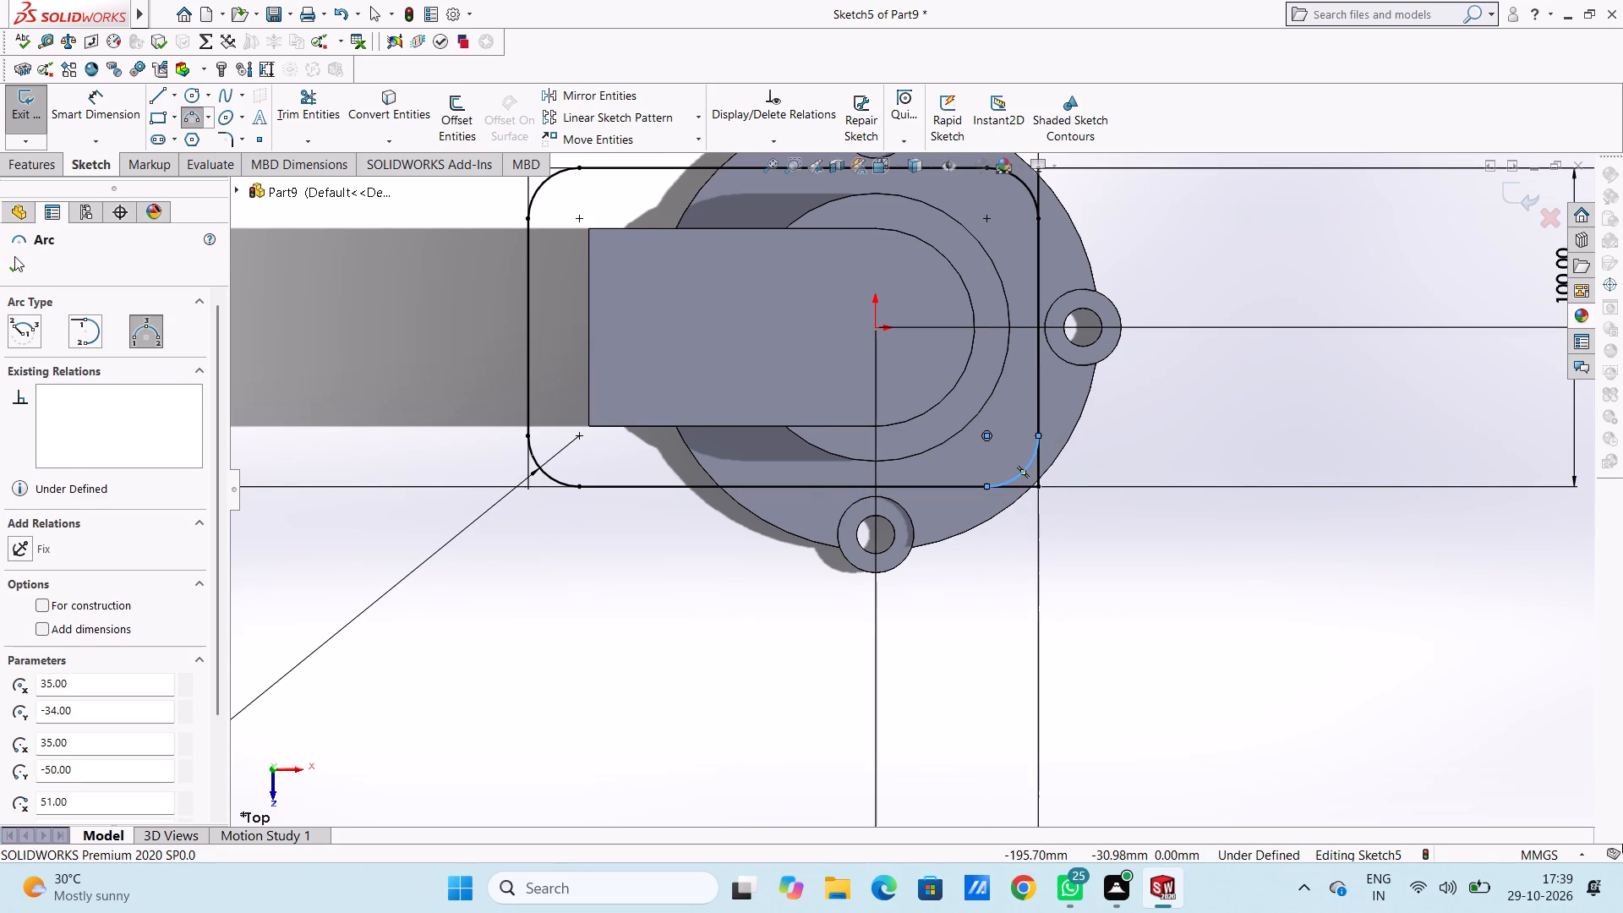
{"action": "left_click", "coordinate": [17, 265]}
{"action": "left_click", "coordinate": [369, 396]}
Dimension the radius of the lower-right corner arc, placing the dimension diagonally outside the part.
{"action": "scroll", "coordinate": [370, 396], "scroll_direction": "up", "scroll_amount": 2}
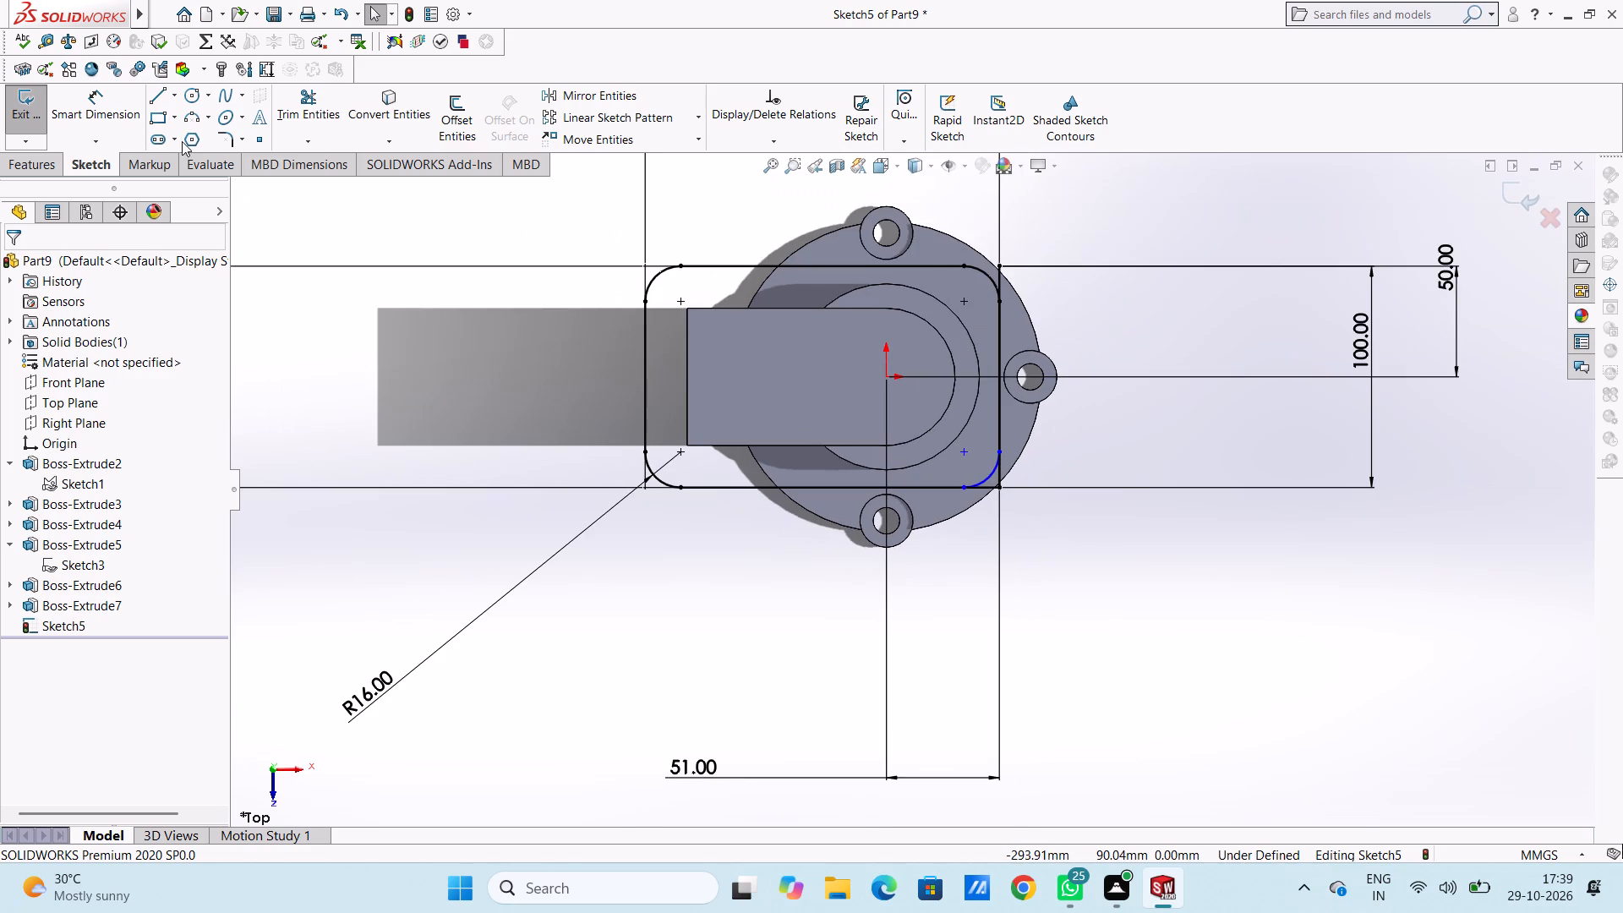
{"action": "left_click", "coordinate": [117, 105]}
{"action": "scroll", "coordinate": [1001, 571], "scroll_direction": "down", "scroll_amount": 2}
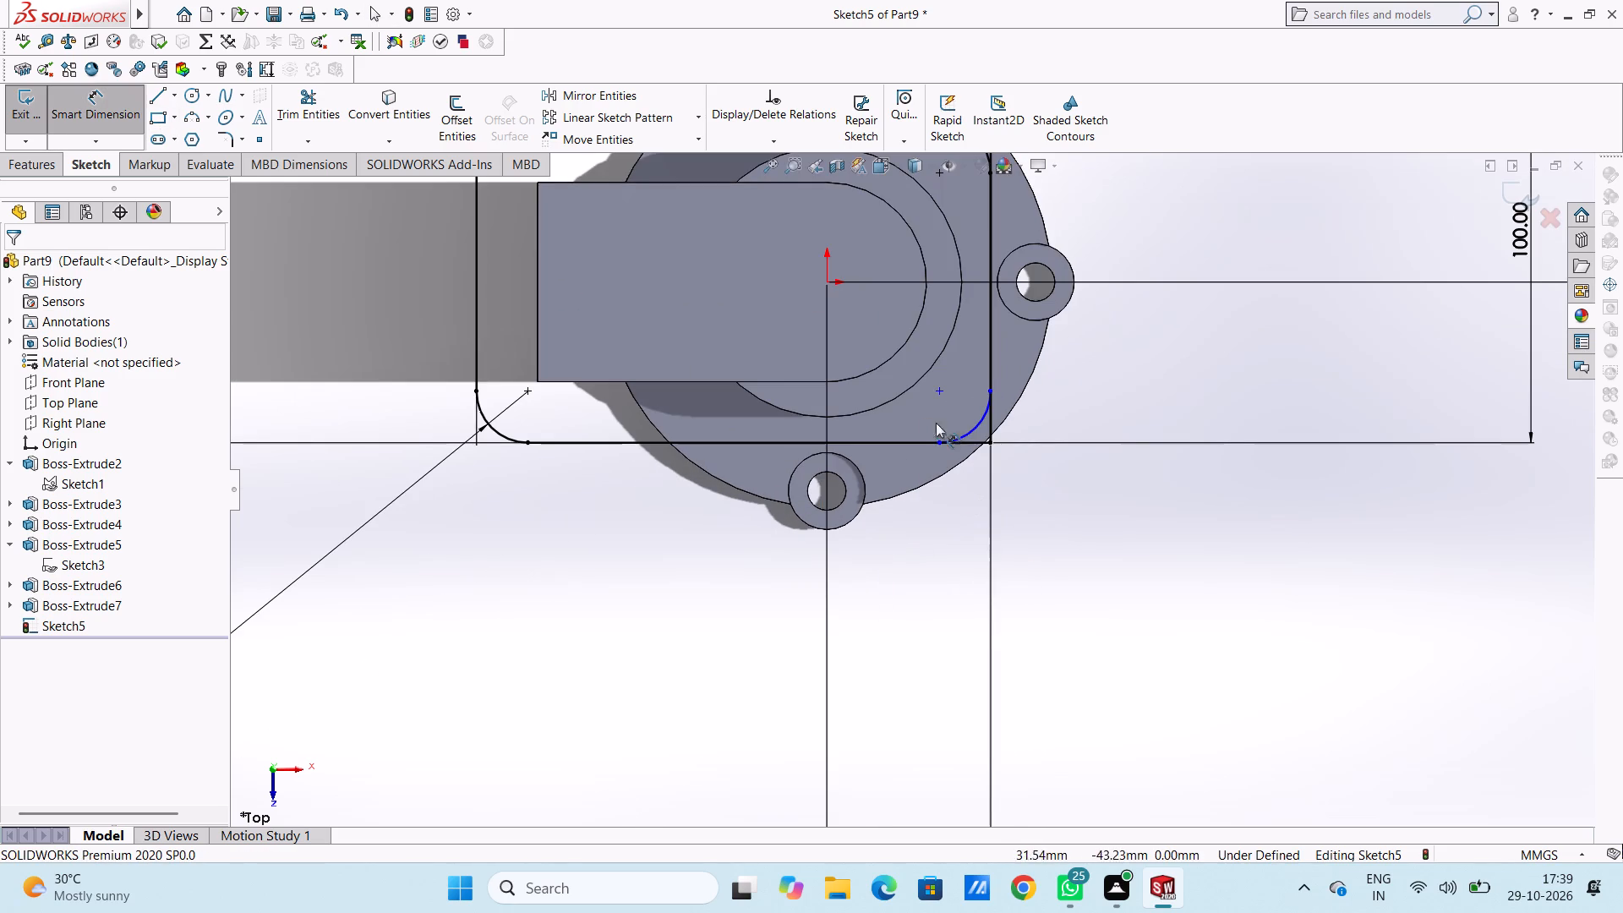
{"action": "left_click", "coordinate": [963, 435]}
{"action": "scroll", "coordinate": [1156, 590], "scroll_direction": "up", "scroll_amount": 2}
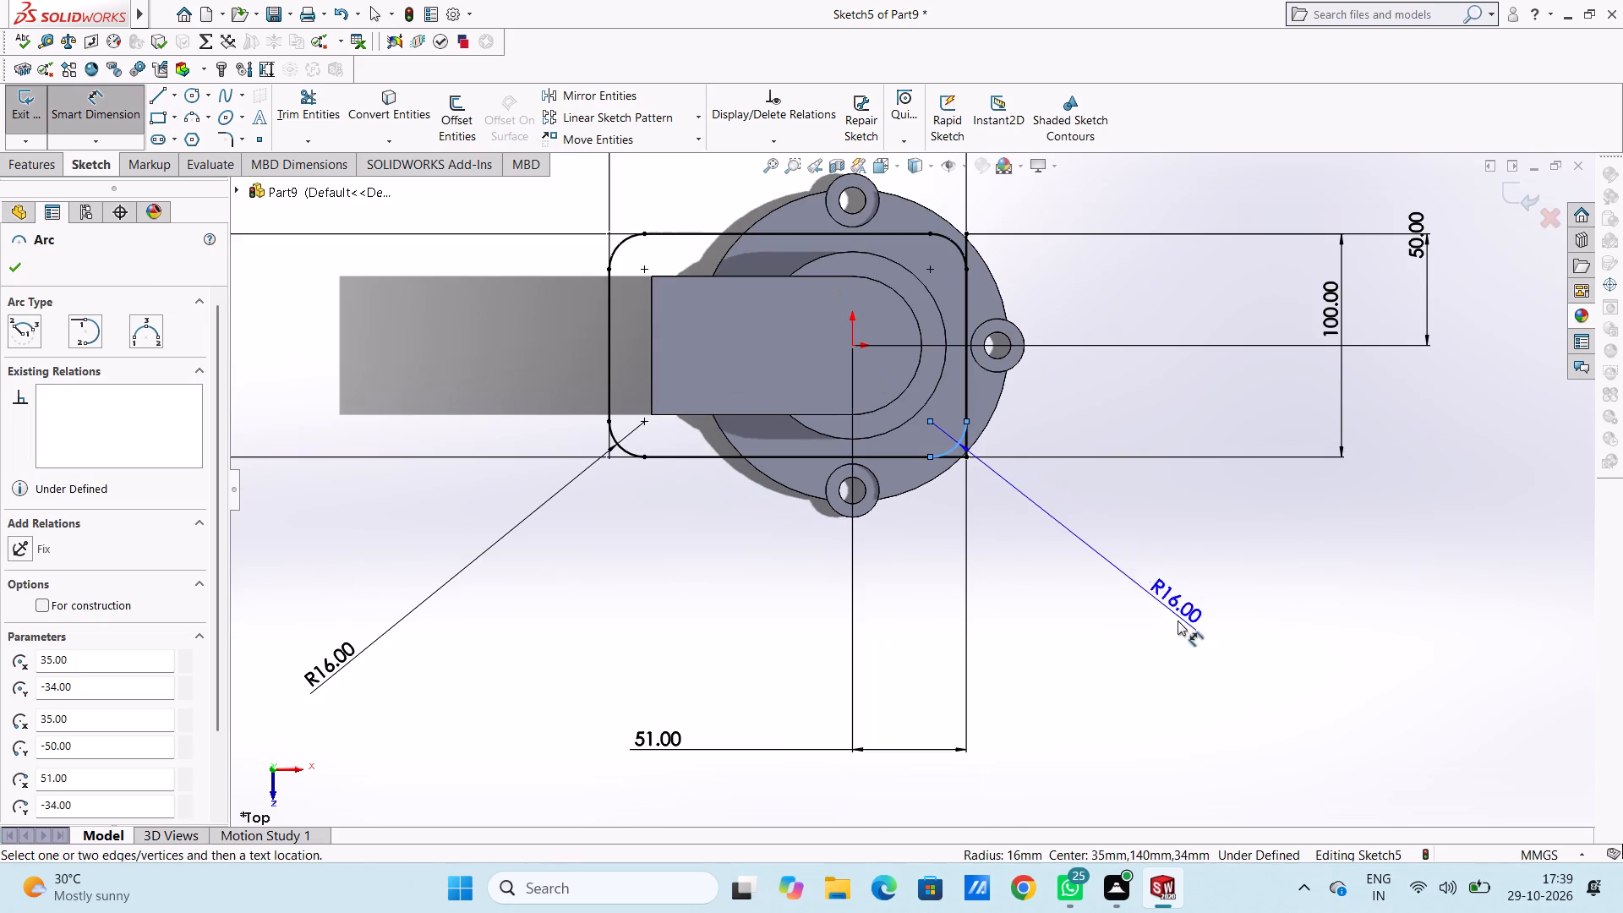
{"action": "left_click", "coordinate": [1273, 717]}
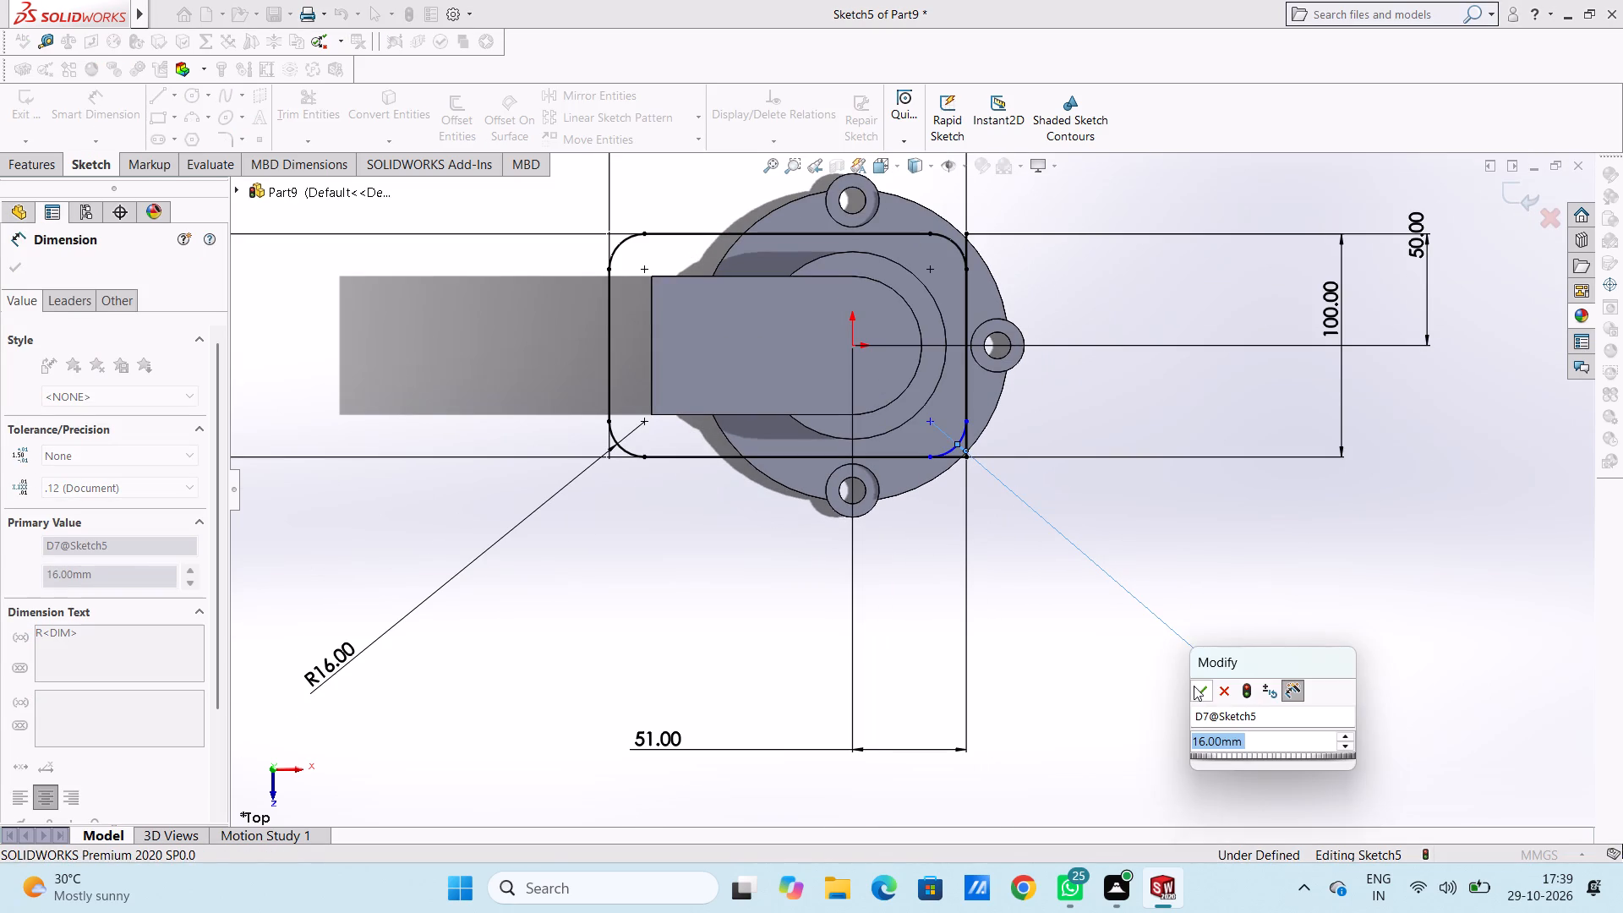
{"action": "left_click", "coordinate": [1194, 686]}
{"action": "left_click", "coordinate": [1047, 646]}
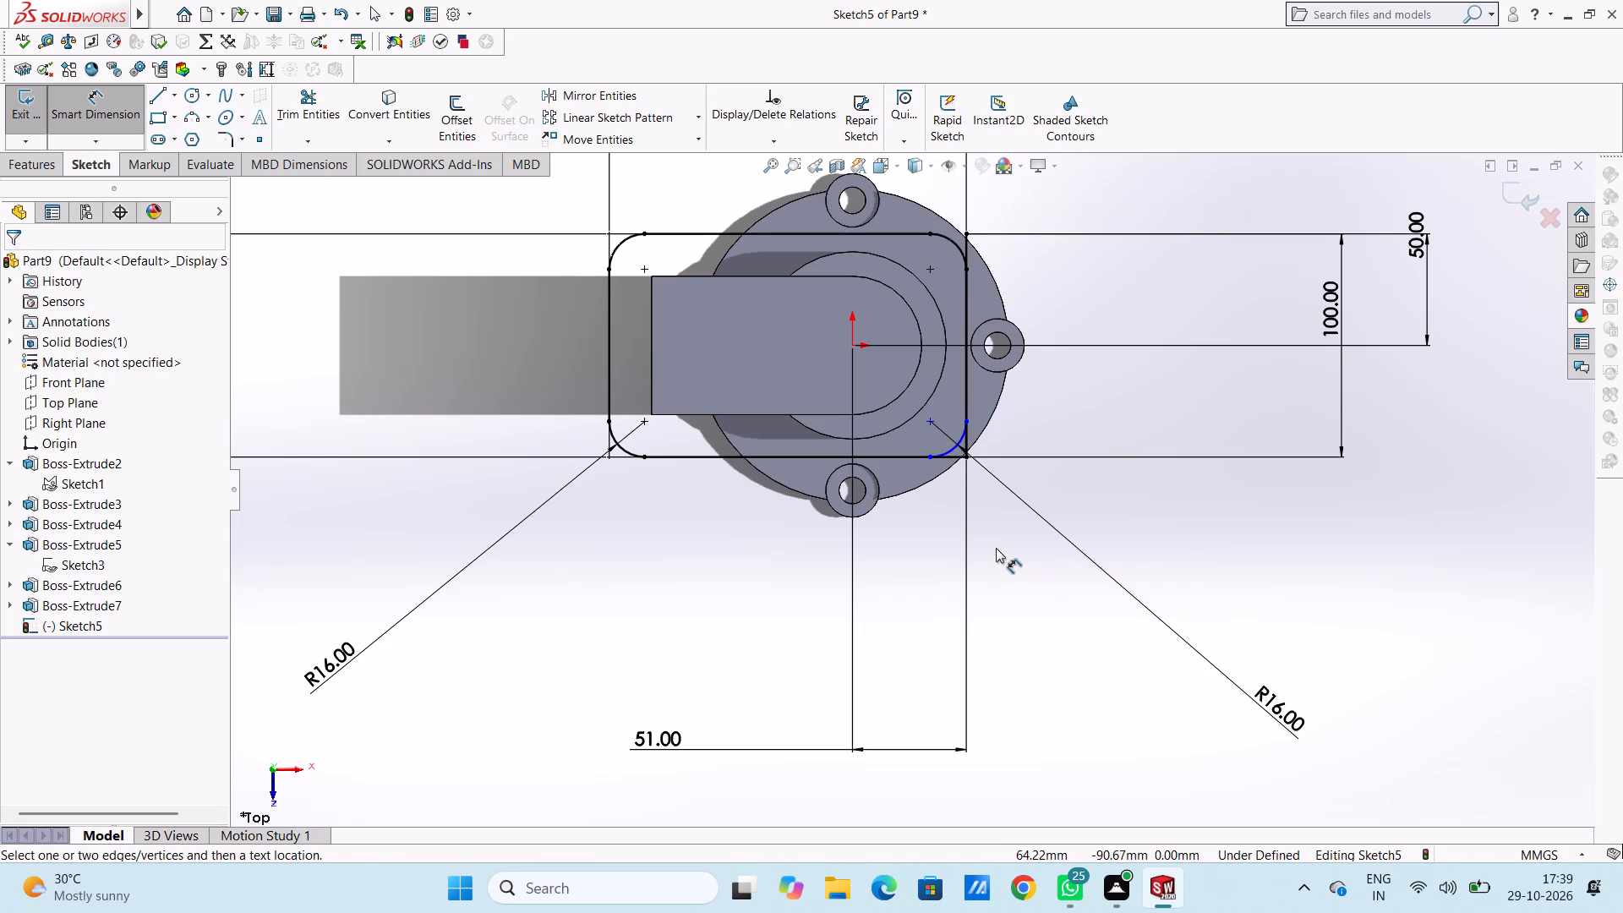
Make the lower-right corner arc tangent to the rectangle's vertical edge and to its lower edge.
{"action": "key", "text": "Escape"}
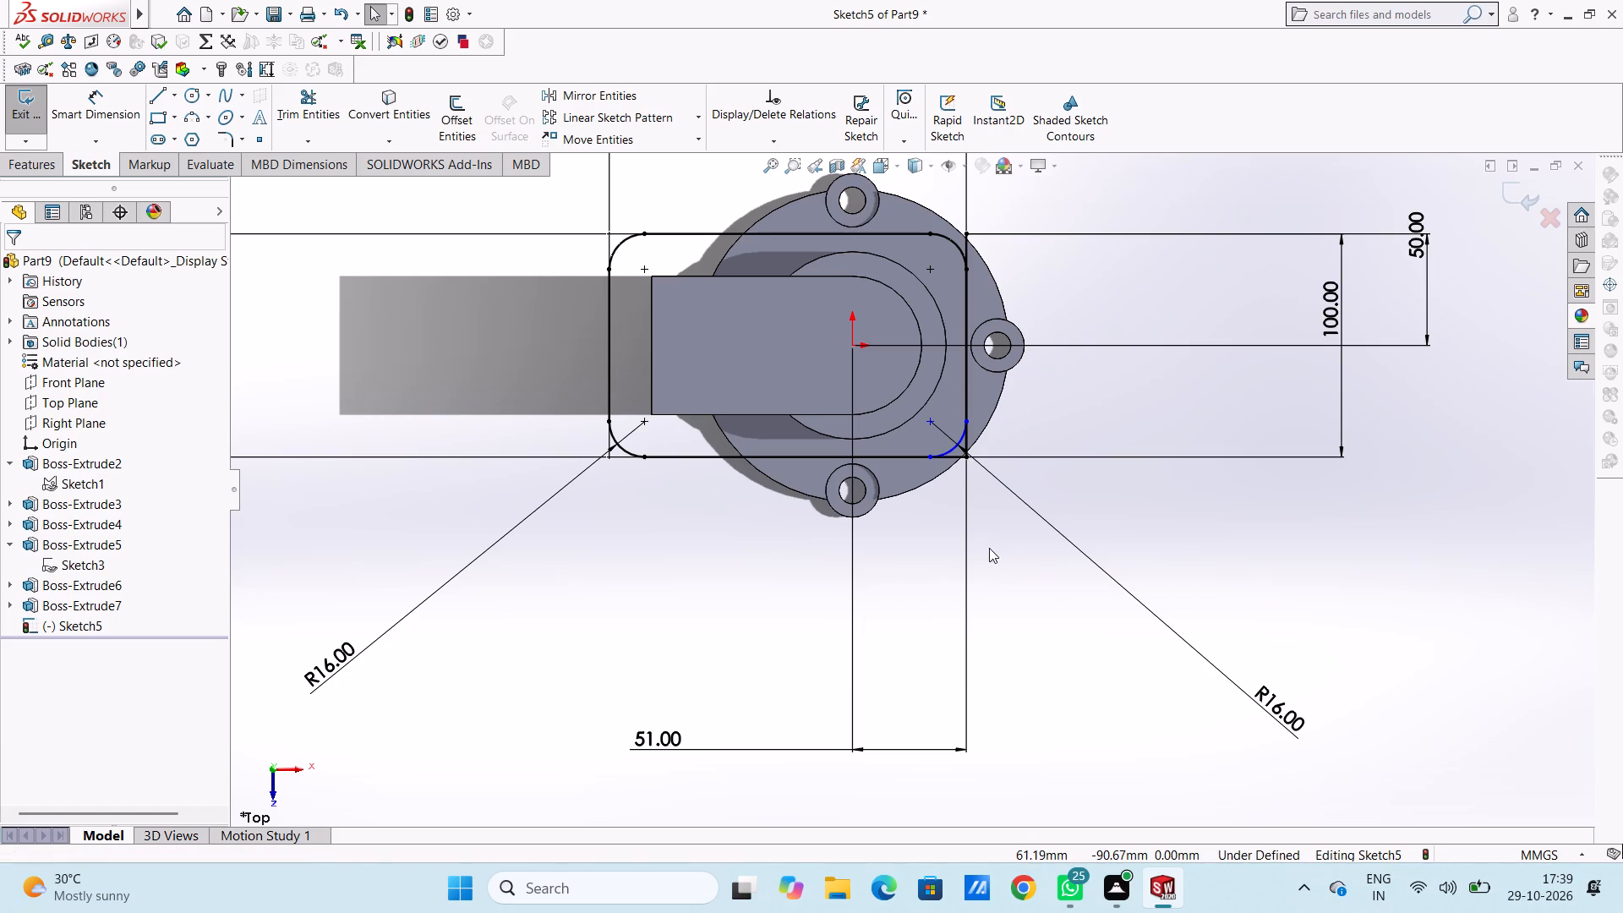
{"action": "scroll", "coordinate": [964, 464], "scroll_direction": "down", "scroll_amount": 6}
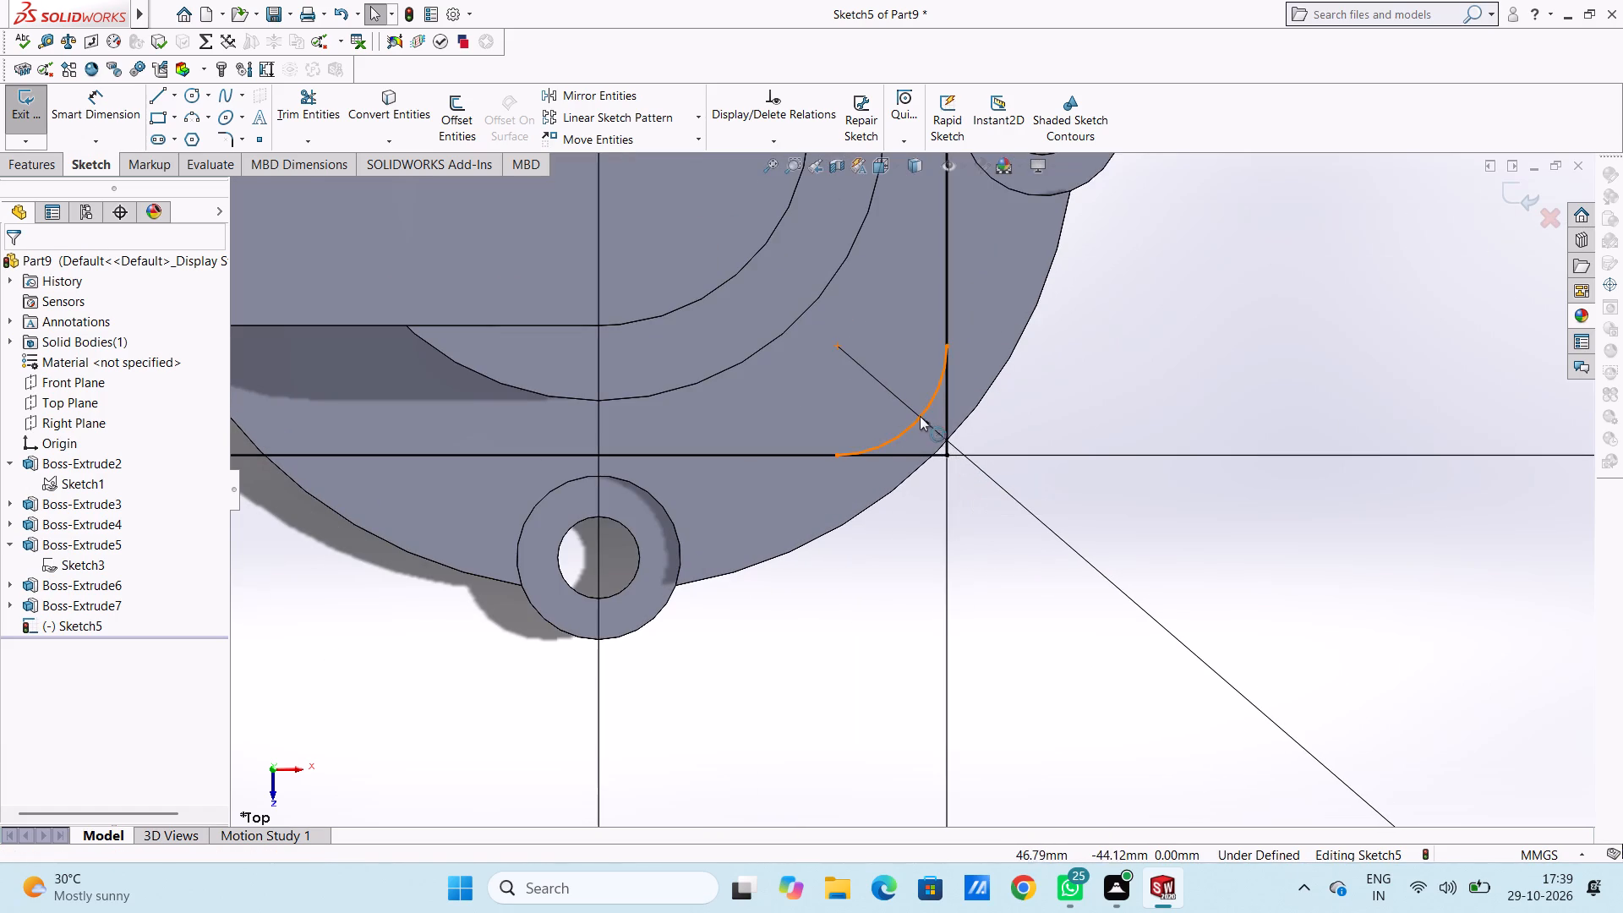
{"action": "left_click", "coordinate": [925, 420]}
{"action": "left_click", "coordinate": [1134, 390]}
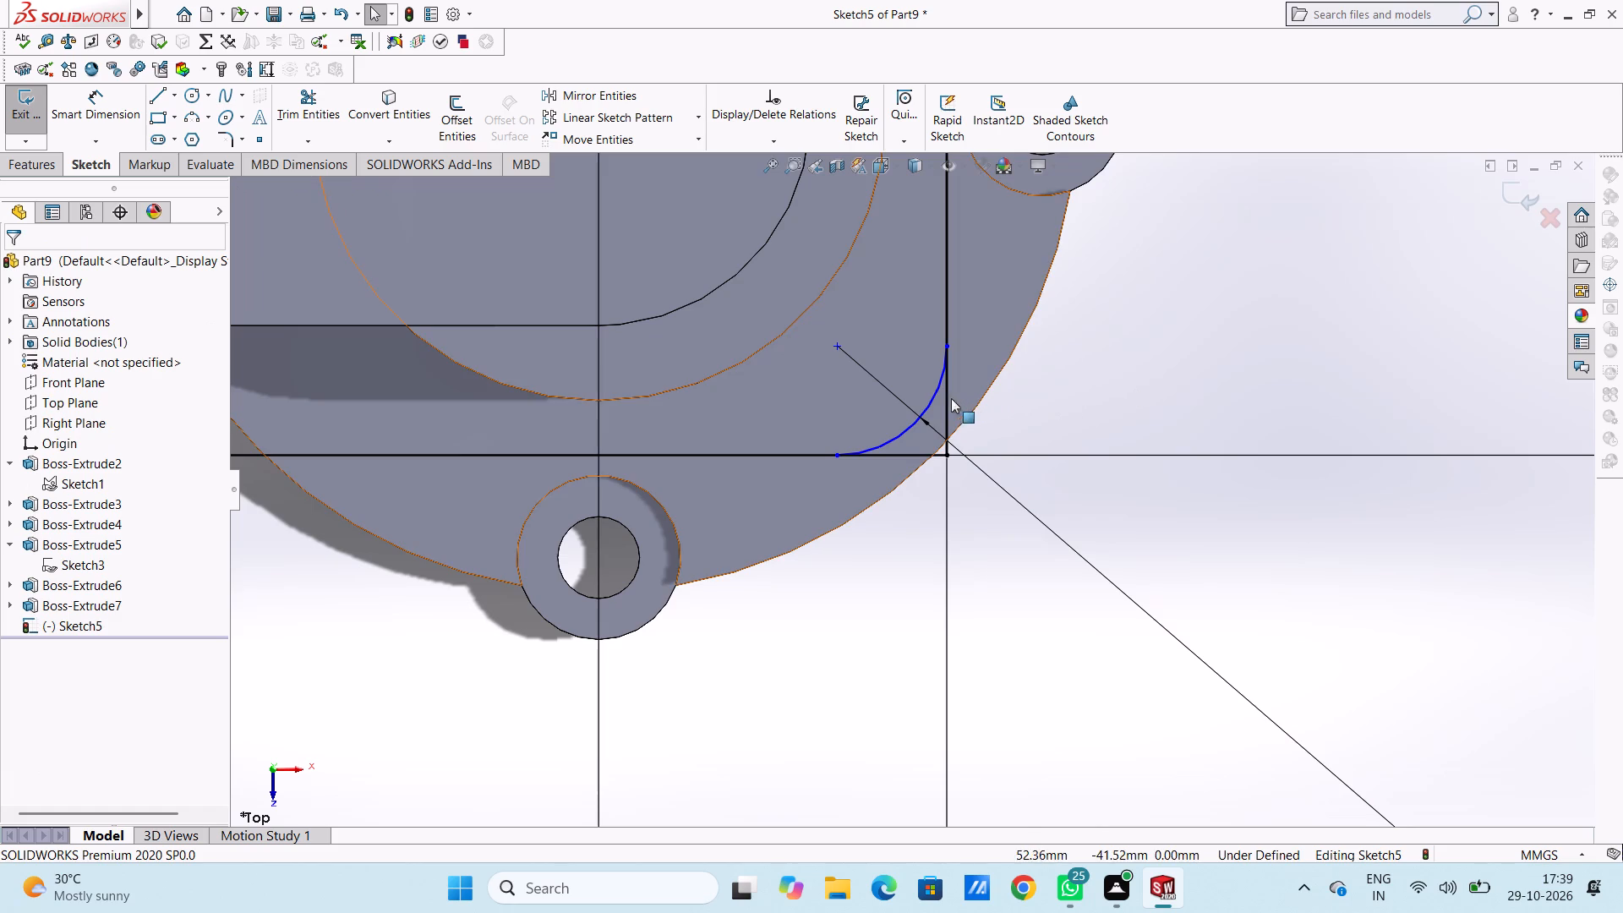
{"action": "left_click", "coordinate": [928, 404]}
{"action": "left_click", "coordinate": [943, 310], "text": "ctrl"}
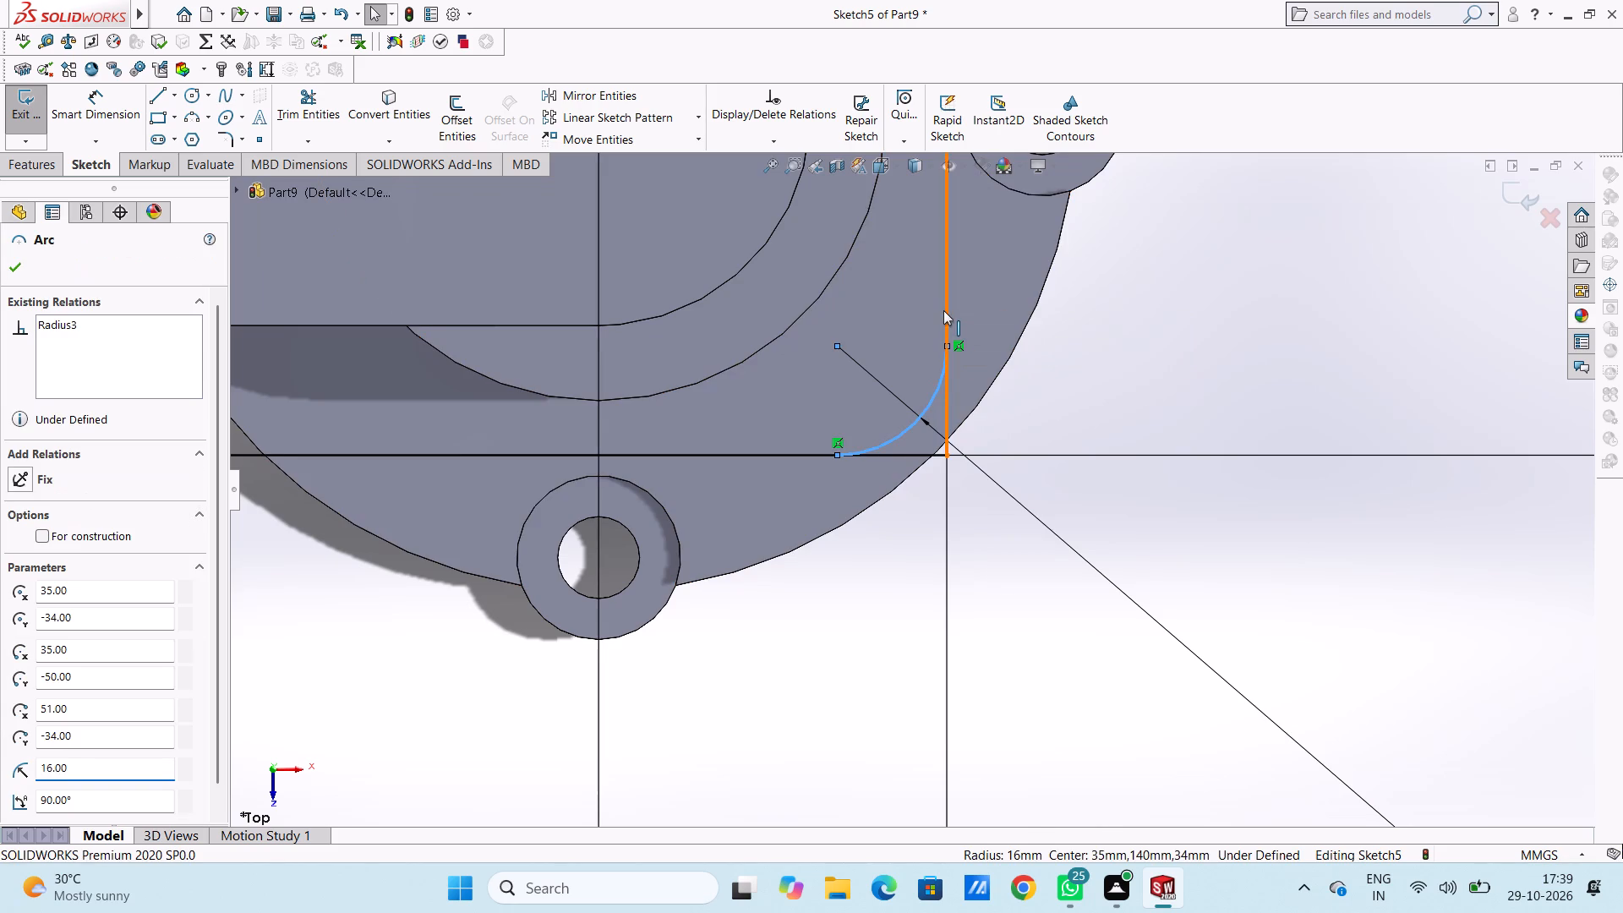
{"action": "left_click", "coordinate": [26, 565]}
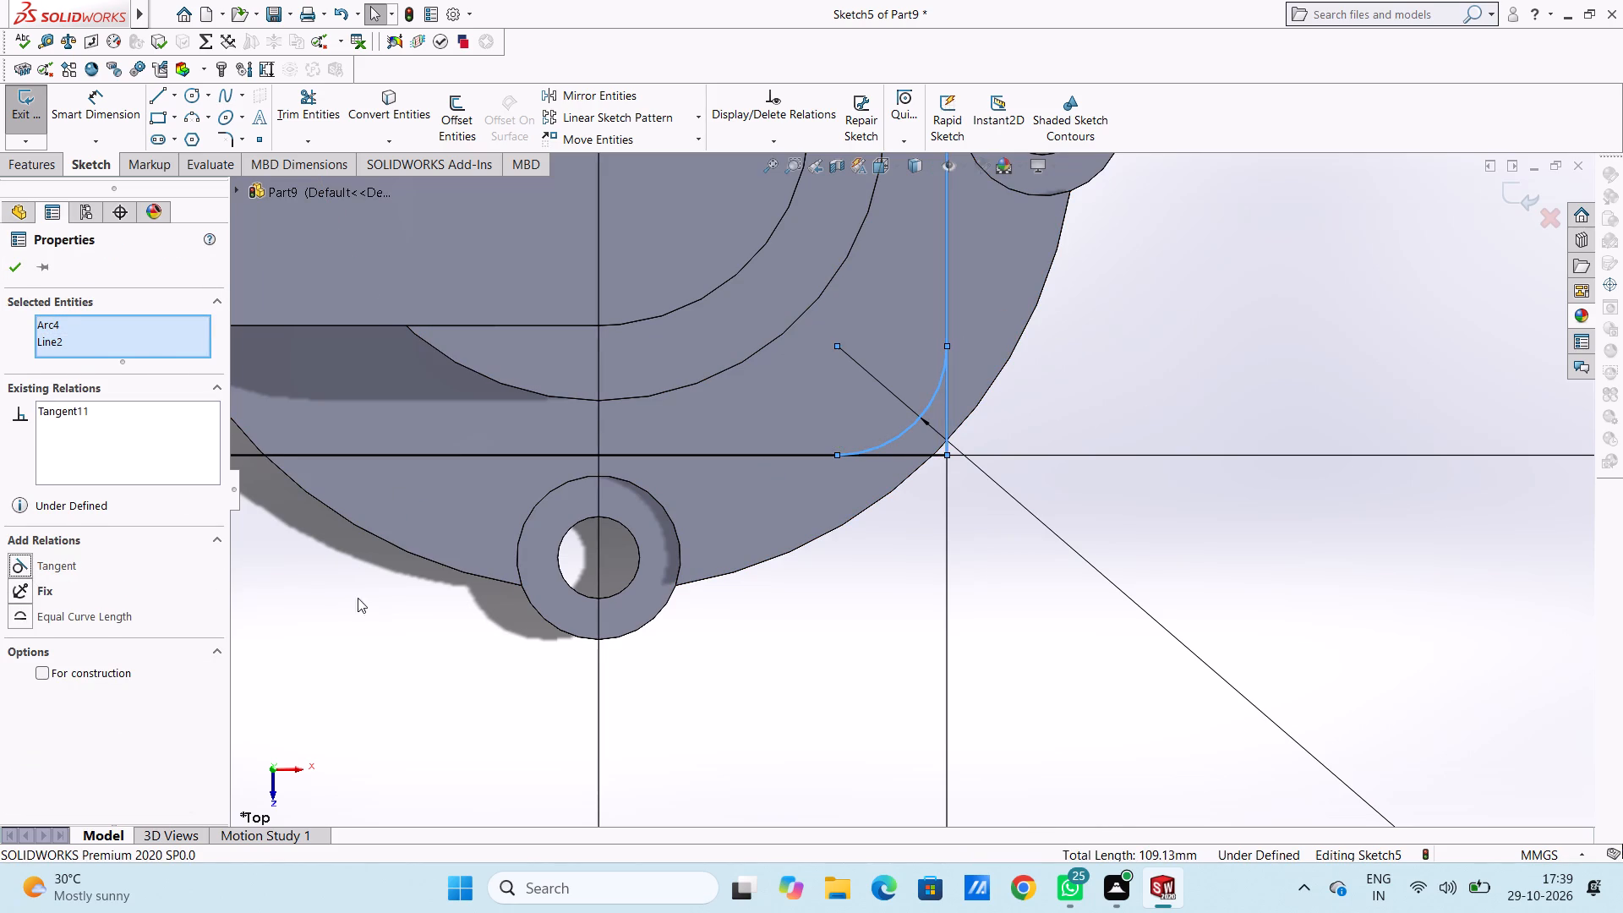
{"action": "left_click", "coordinate": [370, 600]}
{"action": "left_click", "coordinate": [876, 444]}
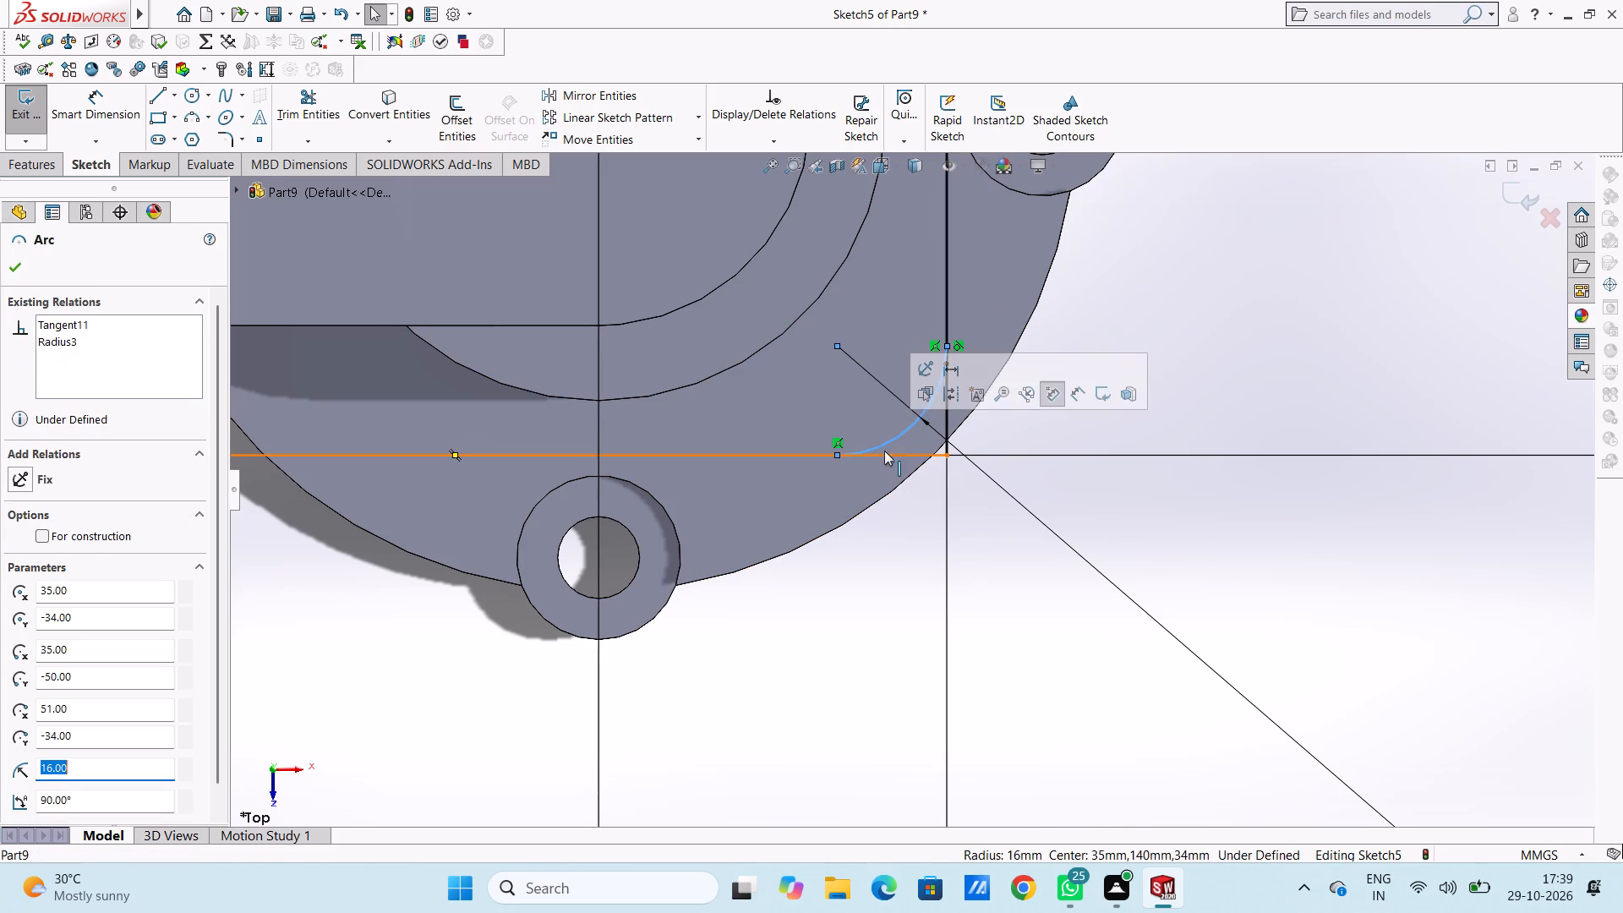
{"action": "left_click", "coordinate": [886, 456], "text": "ctrl"}
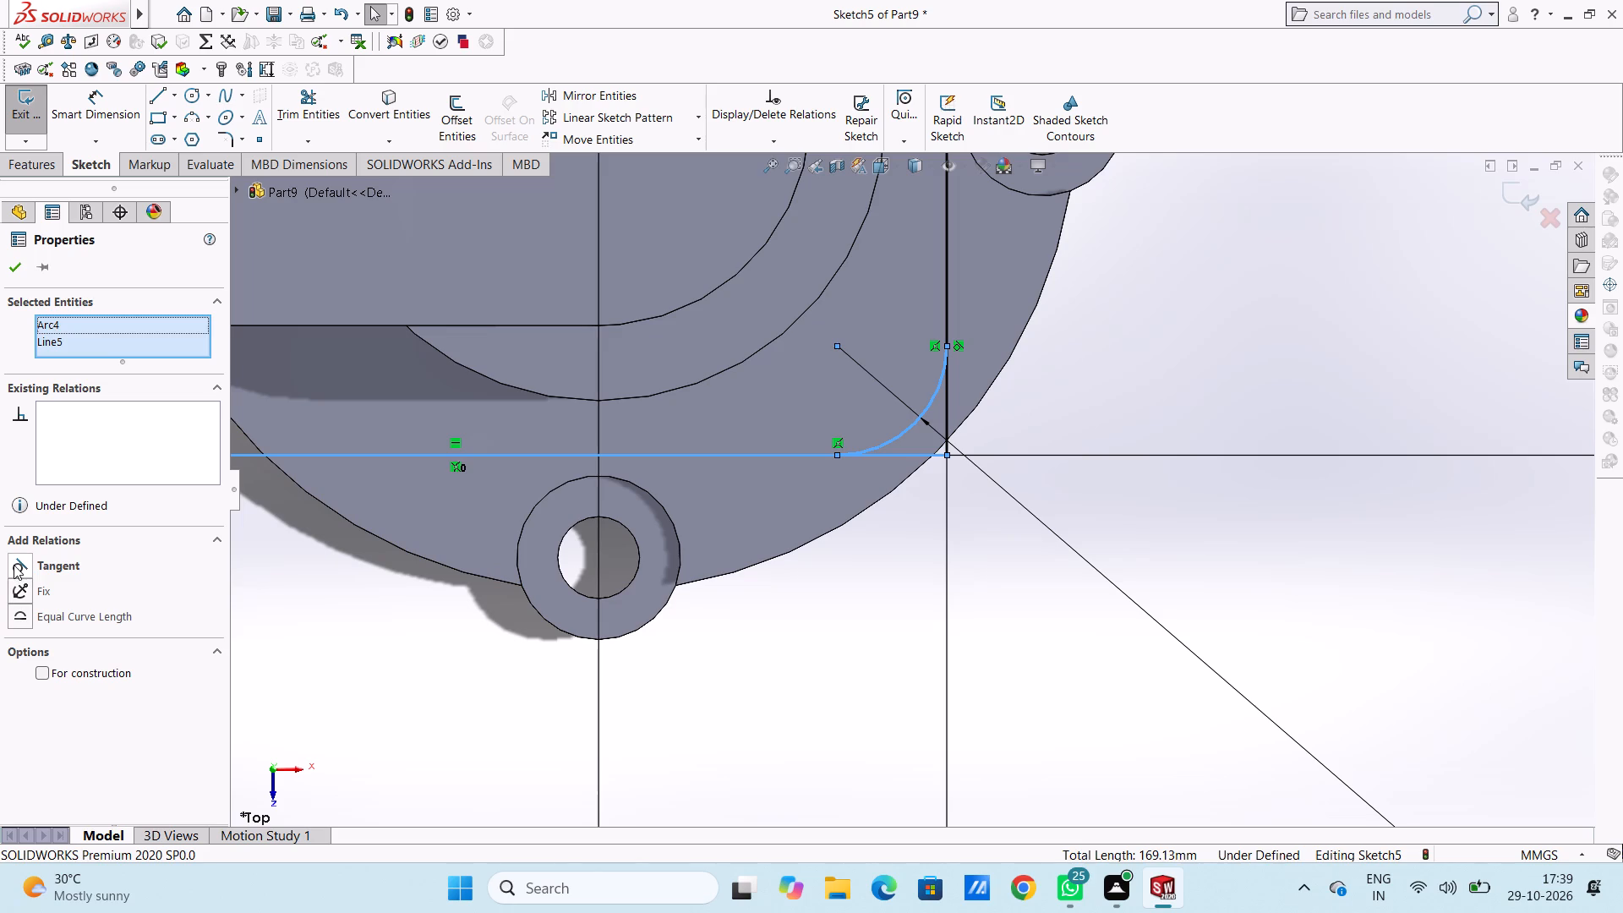
{"action": "left_click", "coordinate": [14, 564]}
{"action": "left_click", "coordinate": [329, 635]}
{"action": "scroll", "coordinate": [574, 610], "scroll_direction": "up", "scroll_amount": 7}
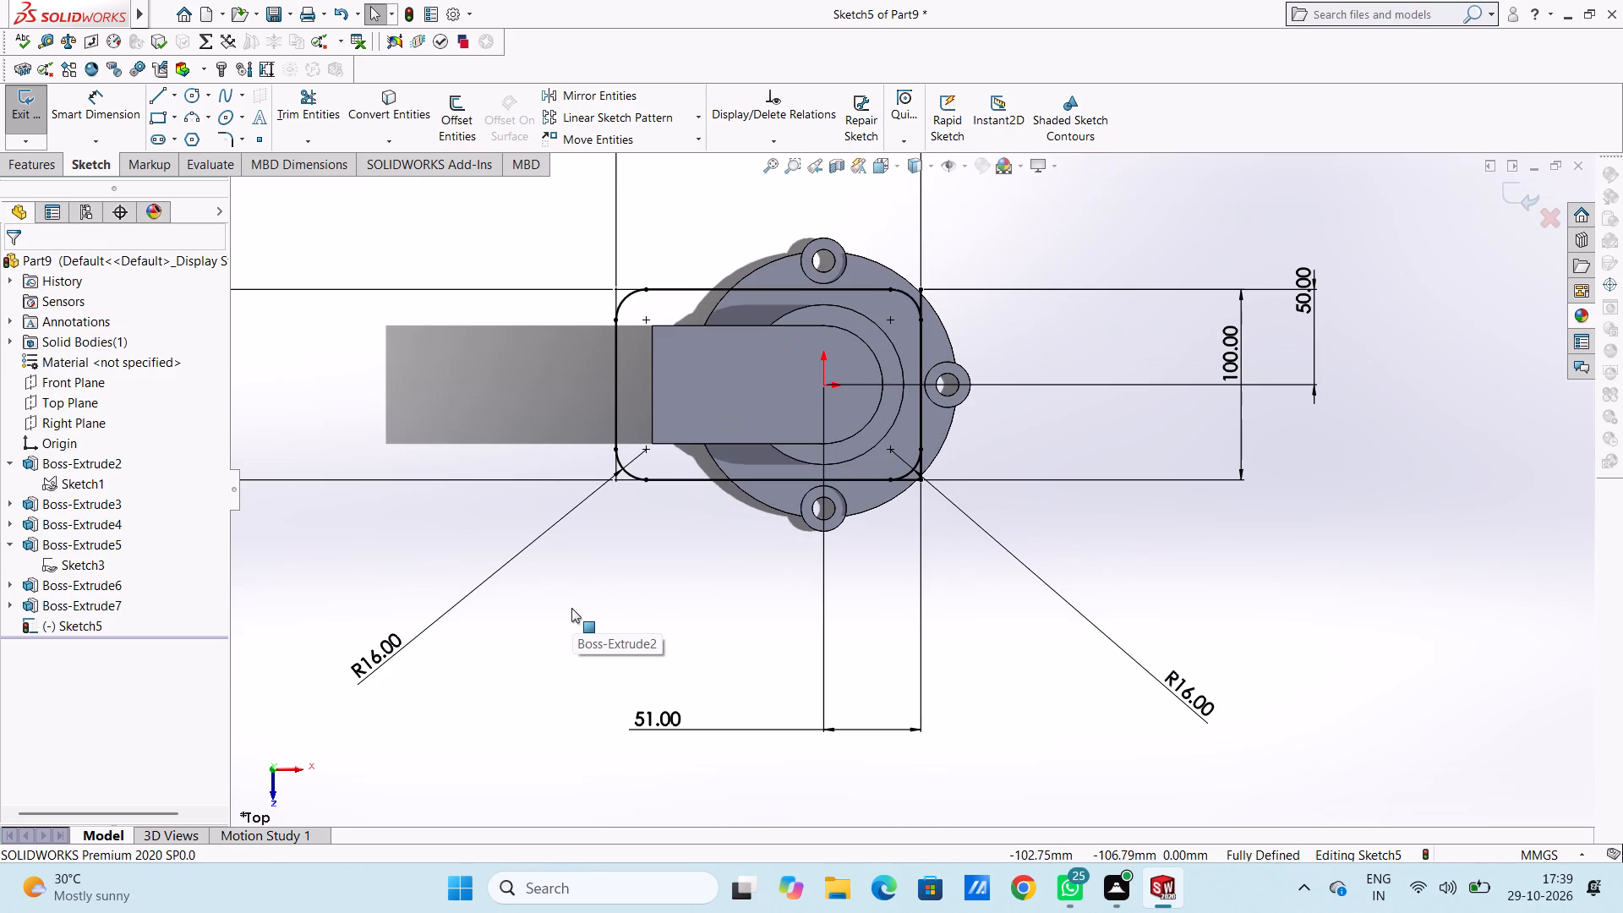
Trim the leftover line stubs outside the rectangle's upper-right and lower-right corner arcs, accepting deletion of the associated dimensions.
{"action": "scroll", "coordinate": [960, 383], "scroll_direction": "down", "scroll_amount": 2}
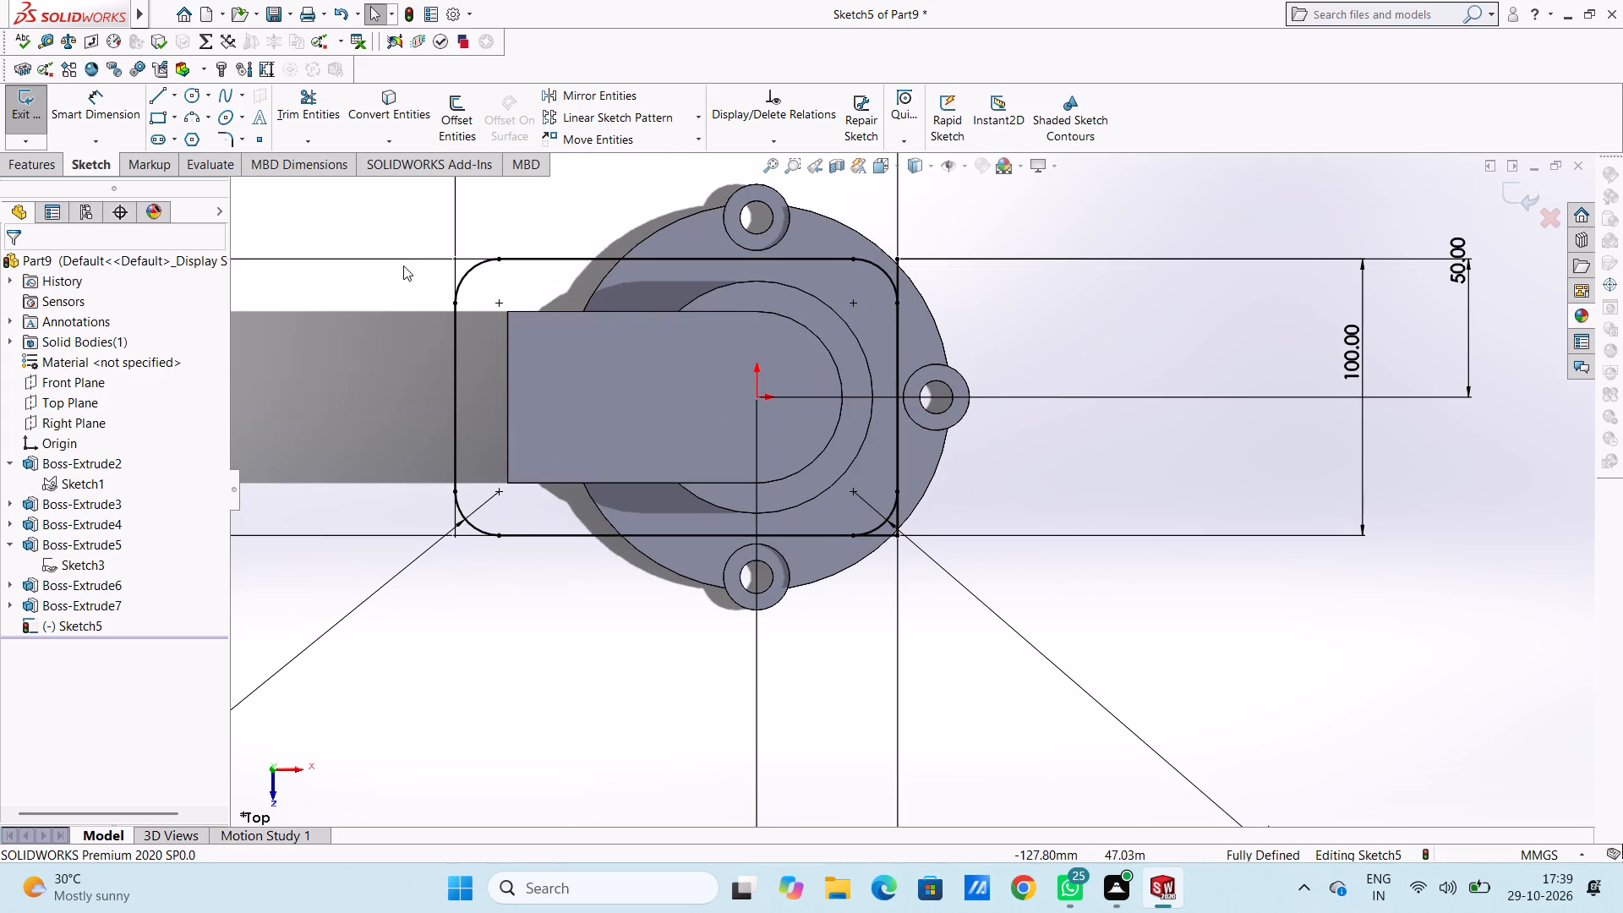
{"action": "left_click", "coordinate": [319, 96]}
{"action": "scroll", "coordinate": [906, 293], "scroll_direction": "down", "scroll_amount": 2}
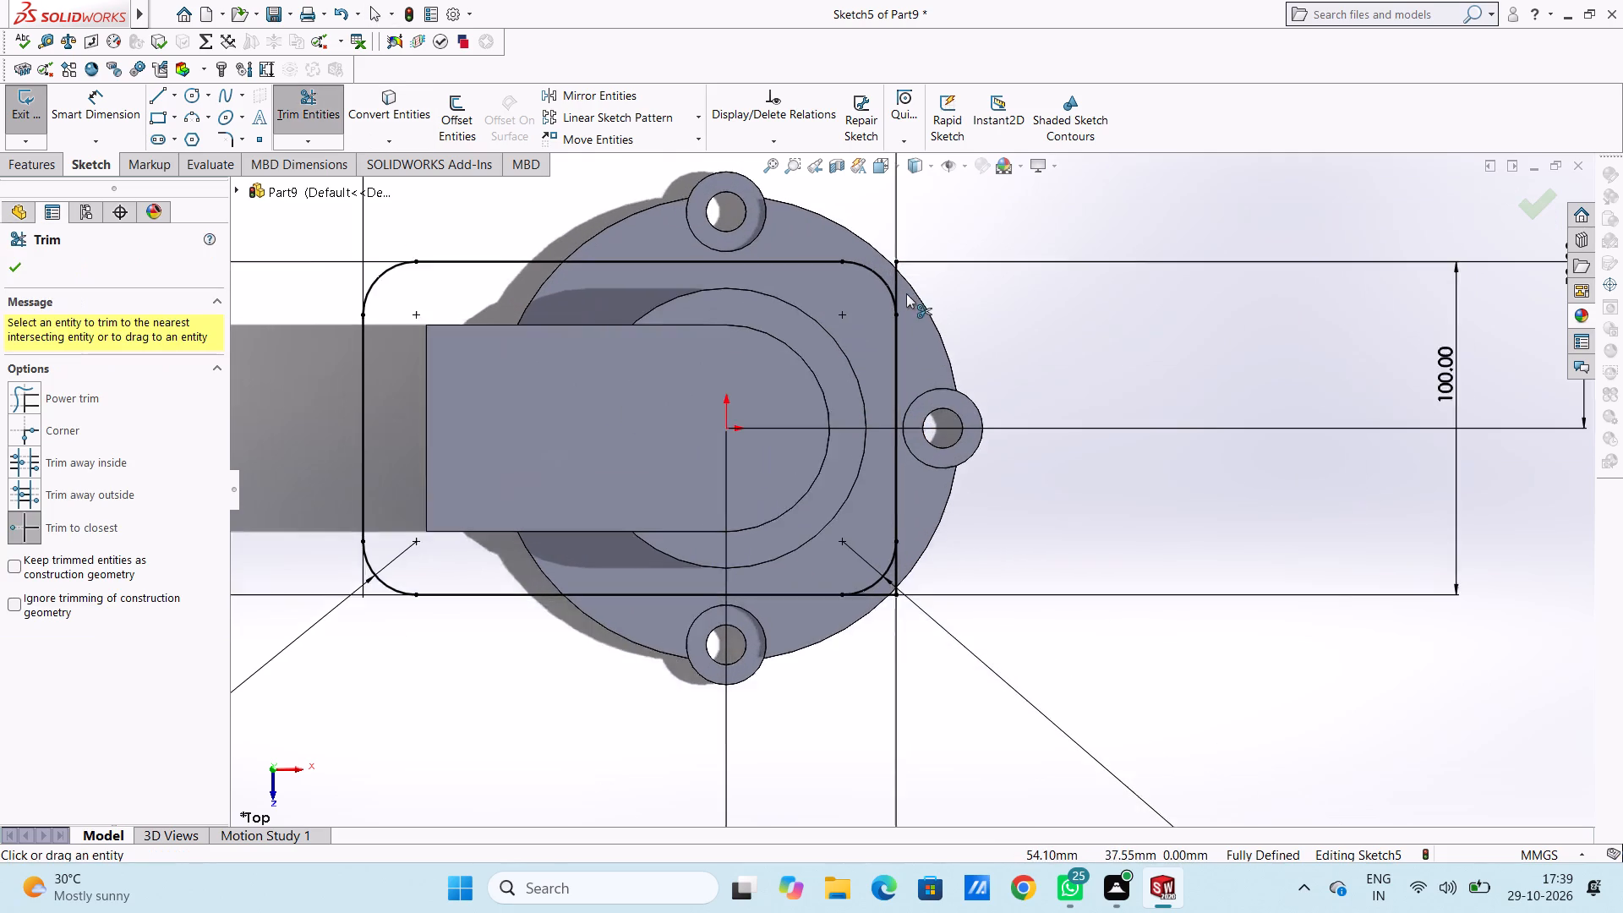
{"action": "scroll", "coordinate": [906, 293], "scroll_direction": "down", "scroll_amount": 3}
{"action": "left_click", "coordinate": [889, 291]}
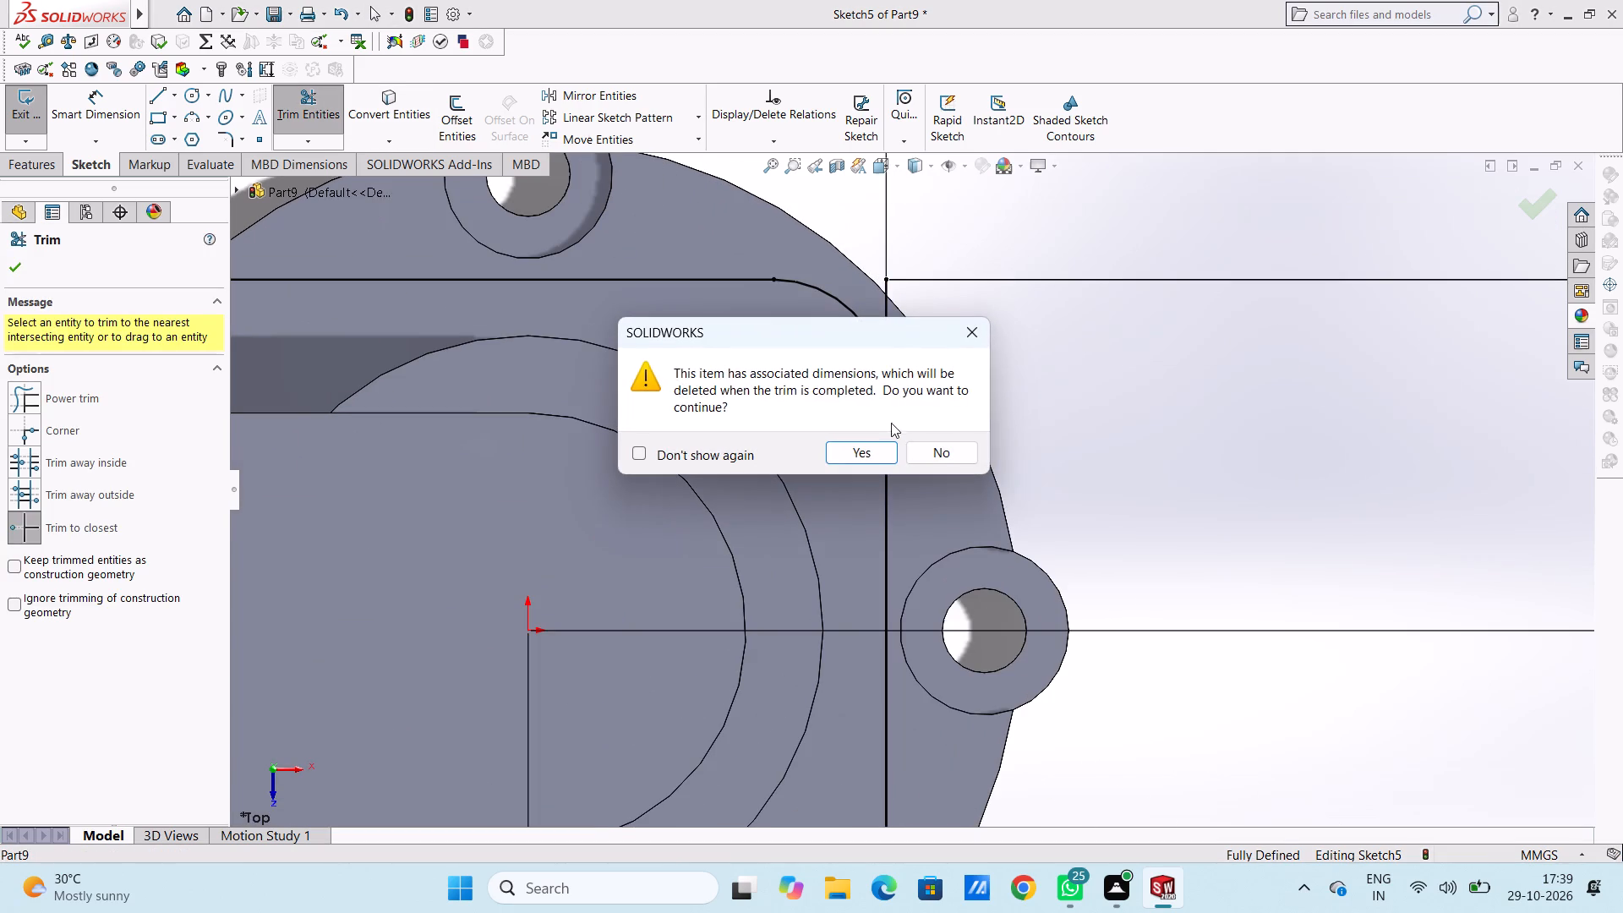
{"action": "left_click", "coordinate": [858, 451]}
{"action": "scroll", "coordinate": [858, 451], "scroll_direction": "up", "scroll_amount": 4}
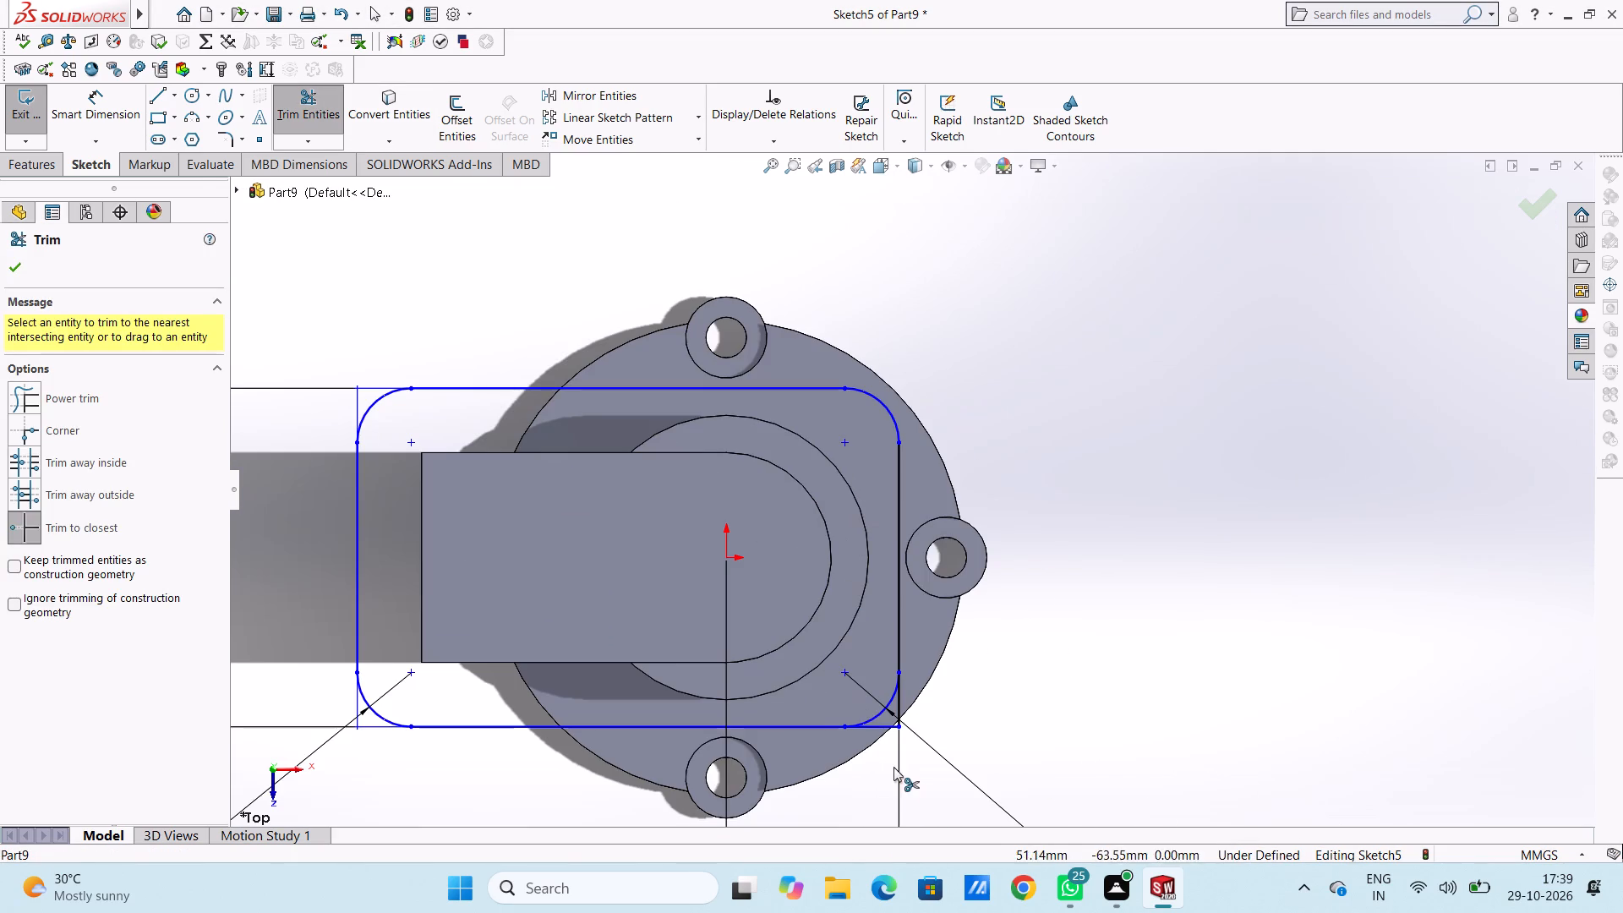
{"action": "left_click", "coordinate": [884, 724]}
{"action": "left_click", "coordinate": [897, 721]}
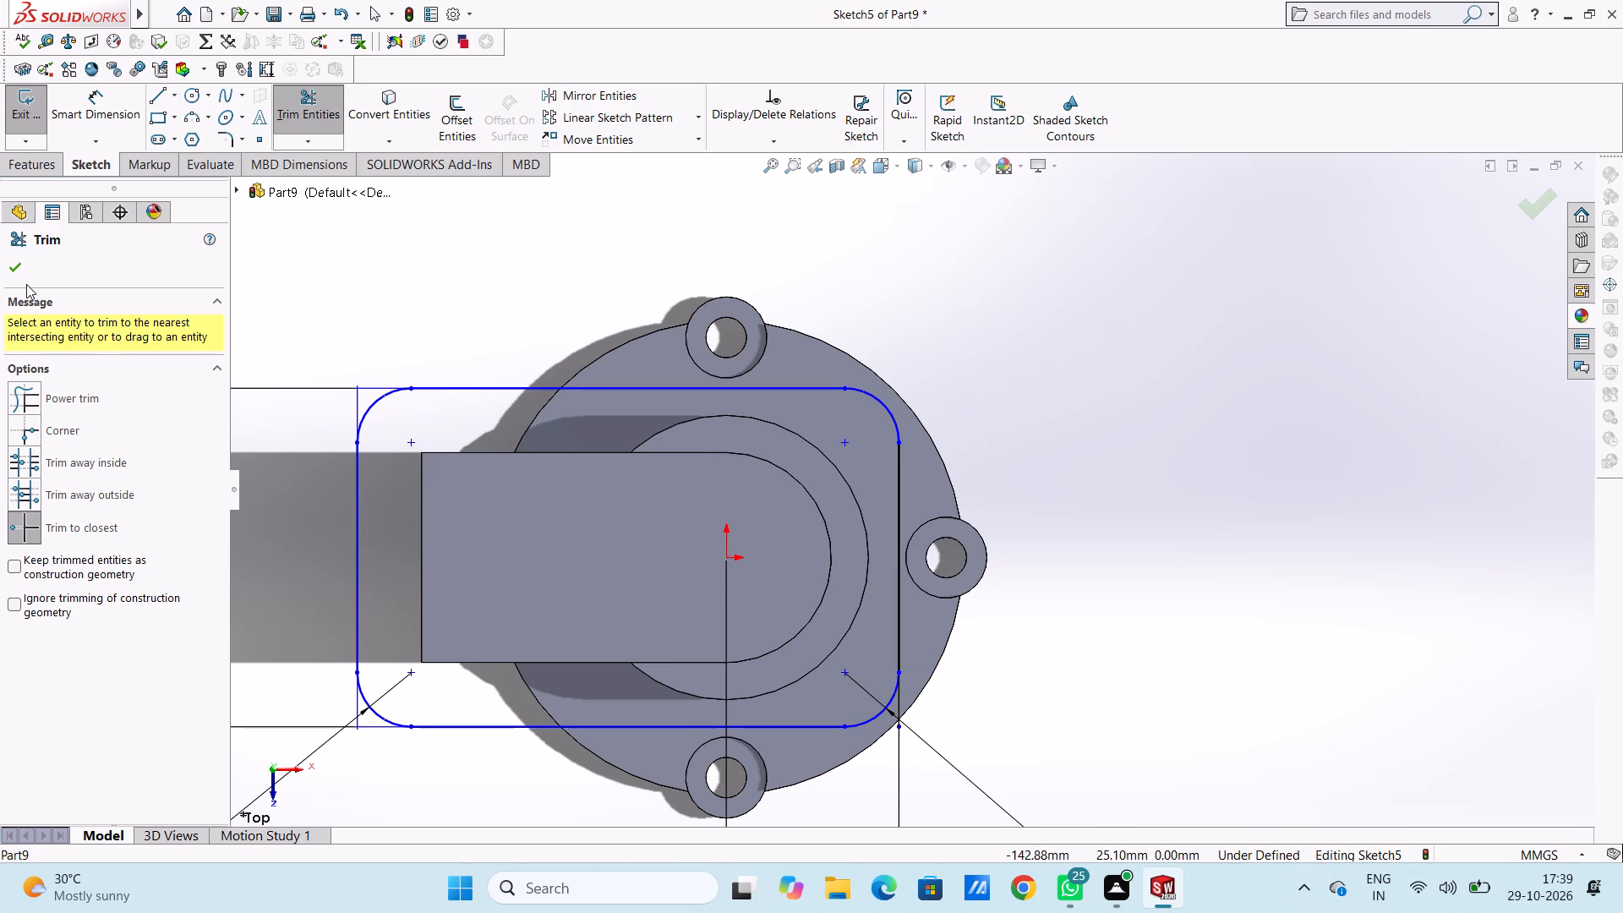
{"action": "left_click", "coordinate": [0, 264]}
{"action": "left_click_drag", "start_coordinate": [14, 268], "coordinate": [27, 272]}
{"action": "left_click", "coordinate": [345, 329]}
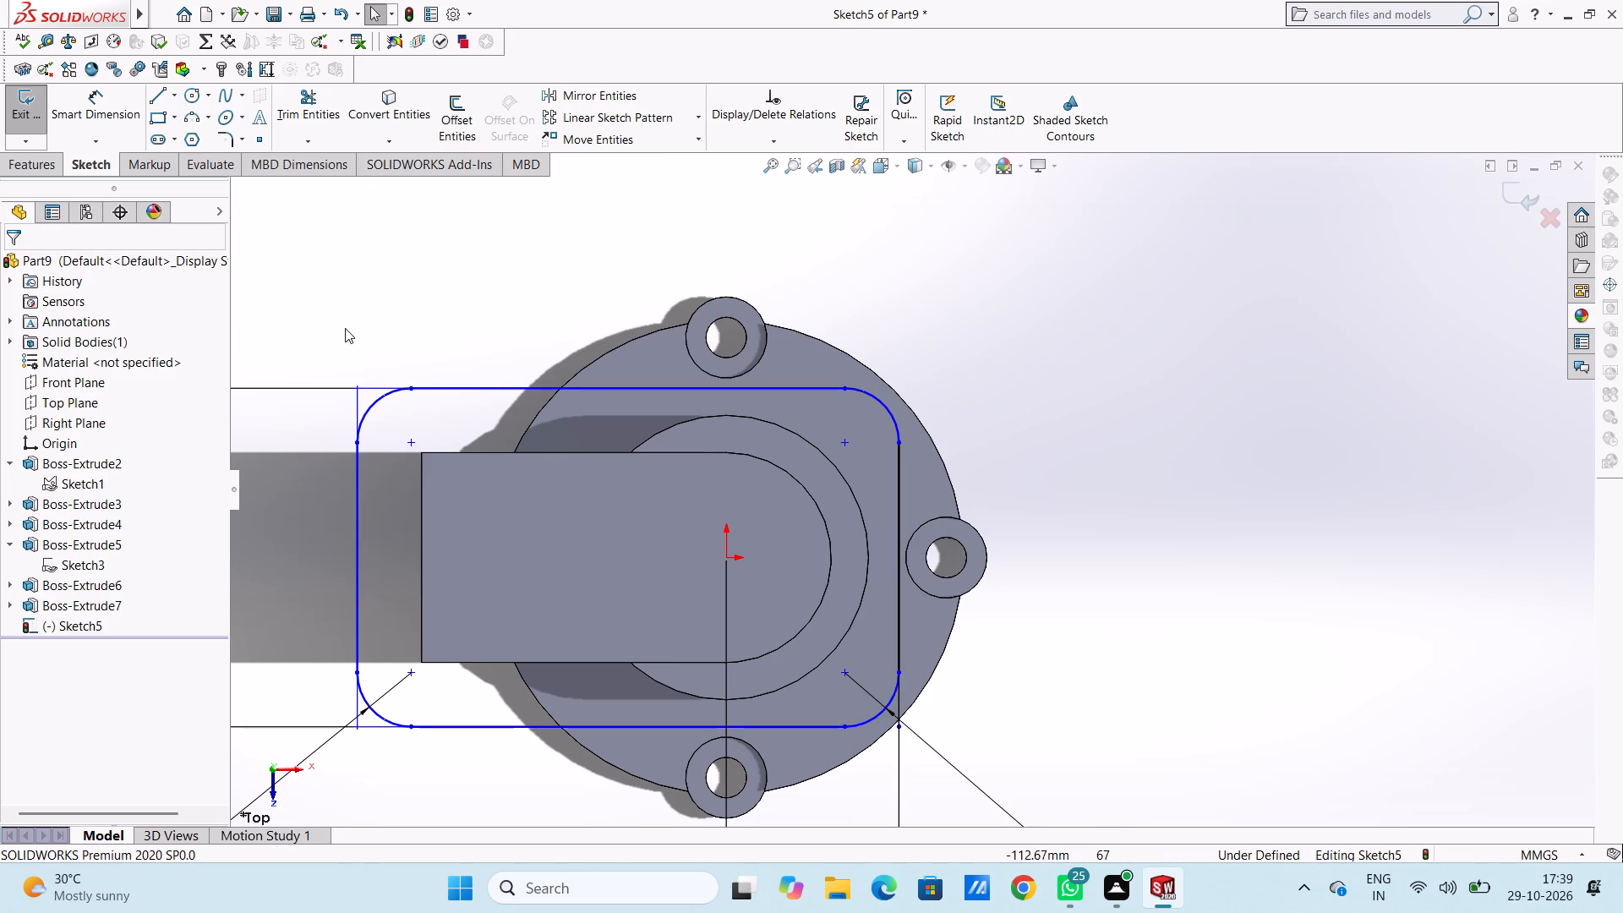
Dimension the 160 mm width between the profile's two vertical edges, placing it below the part.
{"action": "scroll", "coordinate": [569, 494], "scroll_direction": "up", "scroll_amount": 4}
{"action": "scroll", "coordinate": [805, 742], "scroll_direction": "down", "scroll_amount": 3}
{"action": "scroll", "coordinate": [802, 700], "scroll_direction": "up", "scroll_amount": 2}
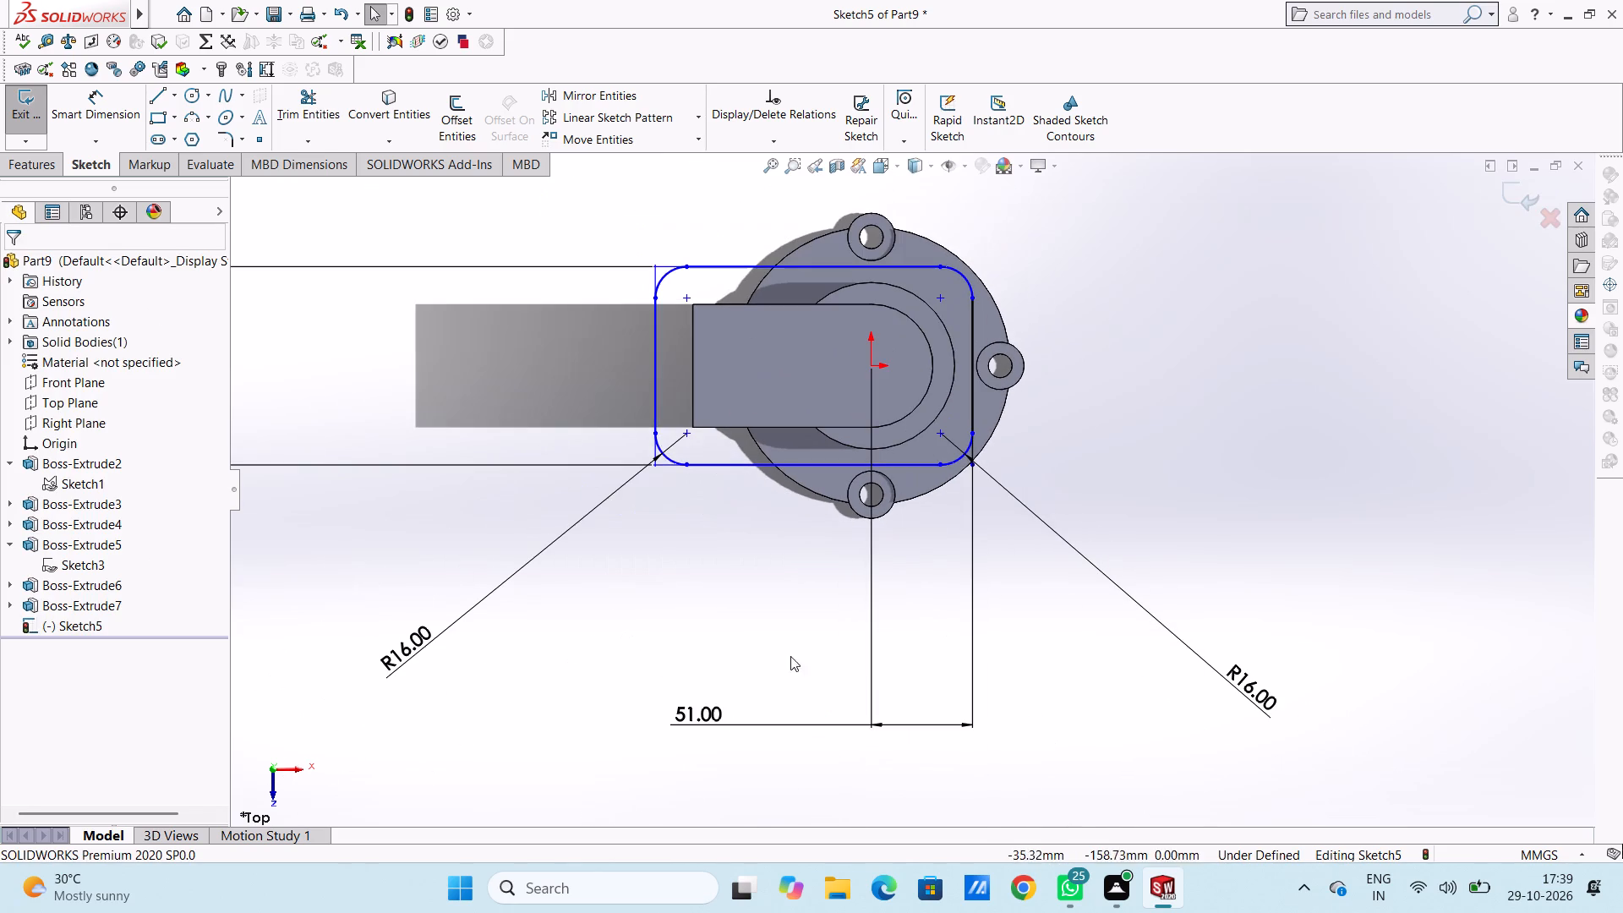
{"action": "left_click", "coordinate": [92, 107]}
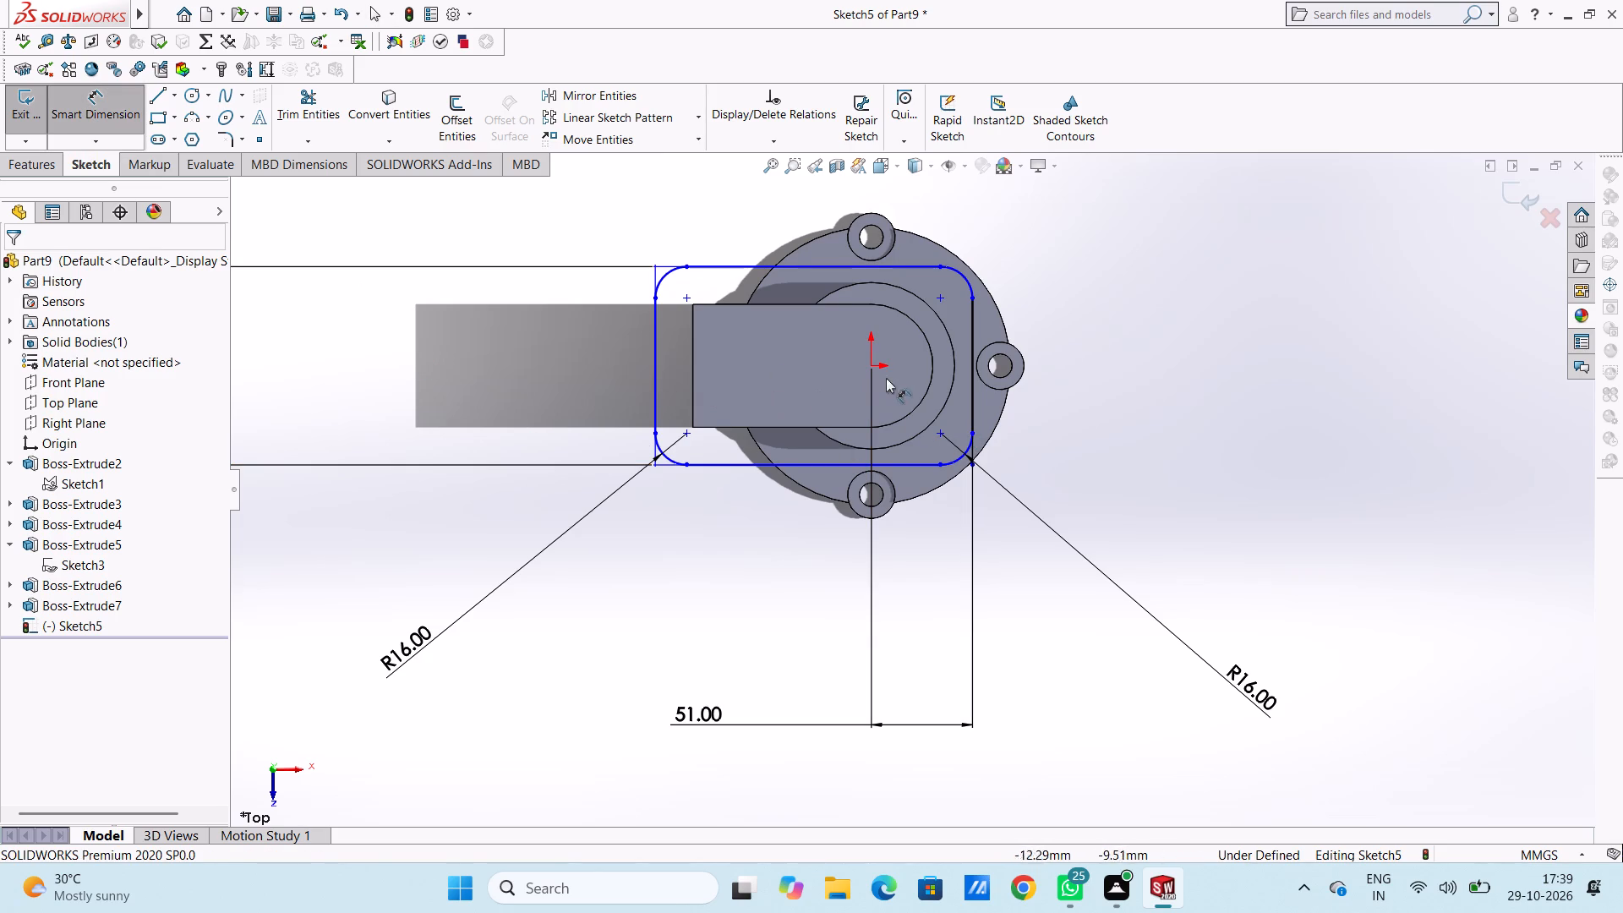
{"action": "left_click", "coordinate": [971, 366]}
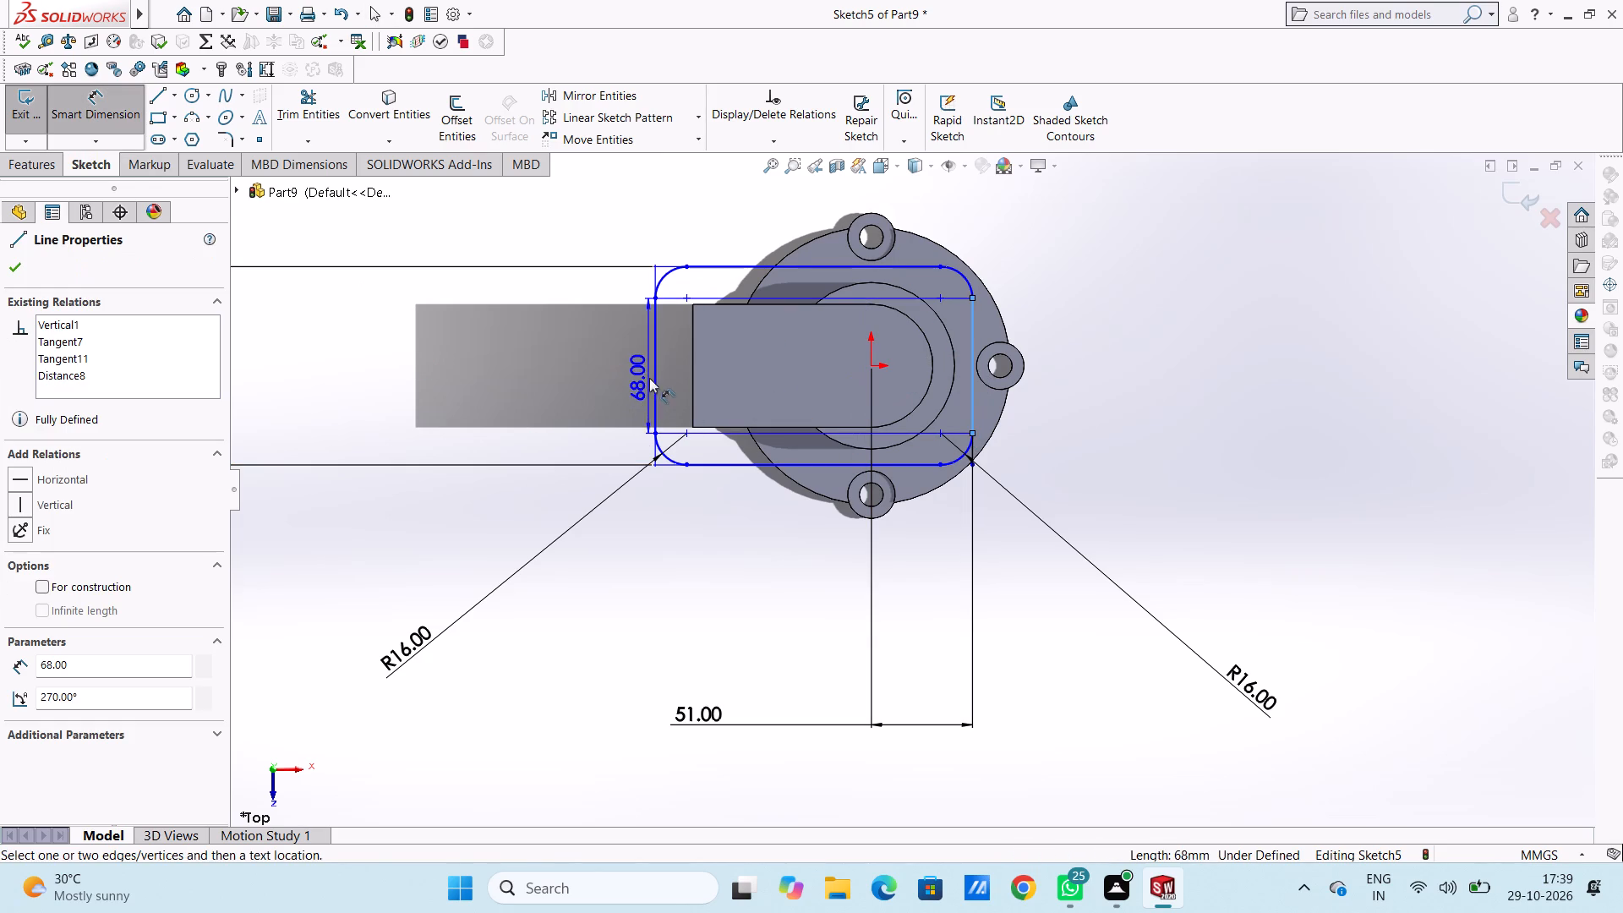
{"action": "left_click", "coordinate": [655, 372]}
{"action": "left_click", "coordinate": [576, 681]}
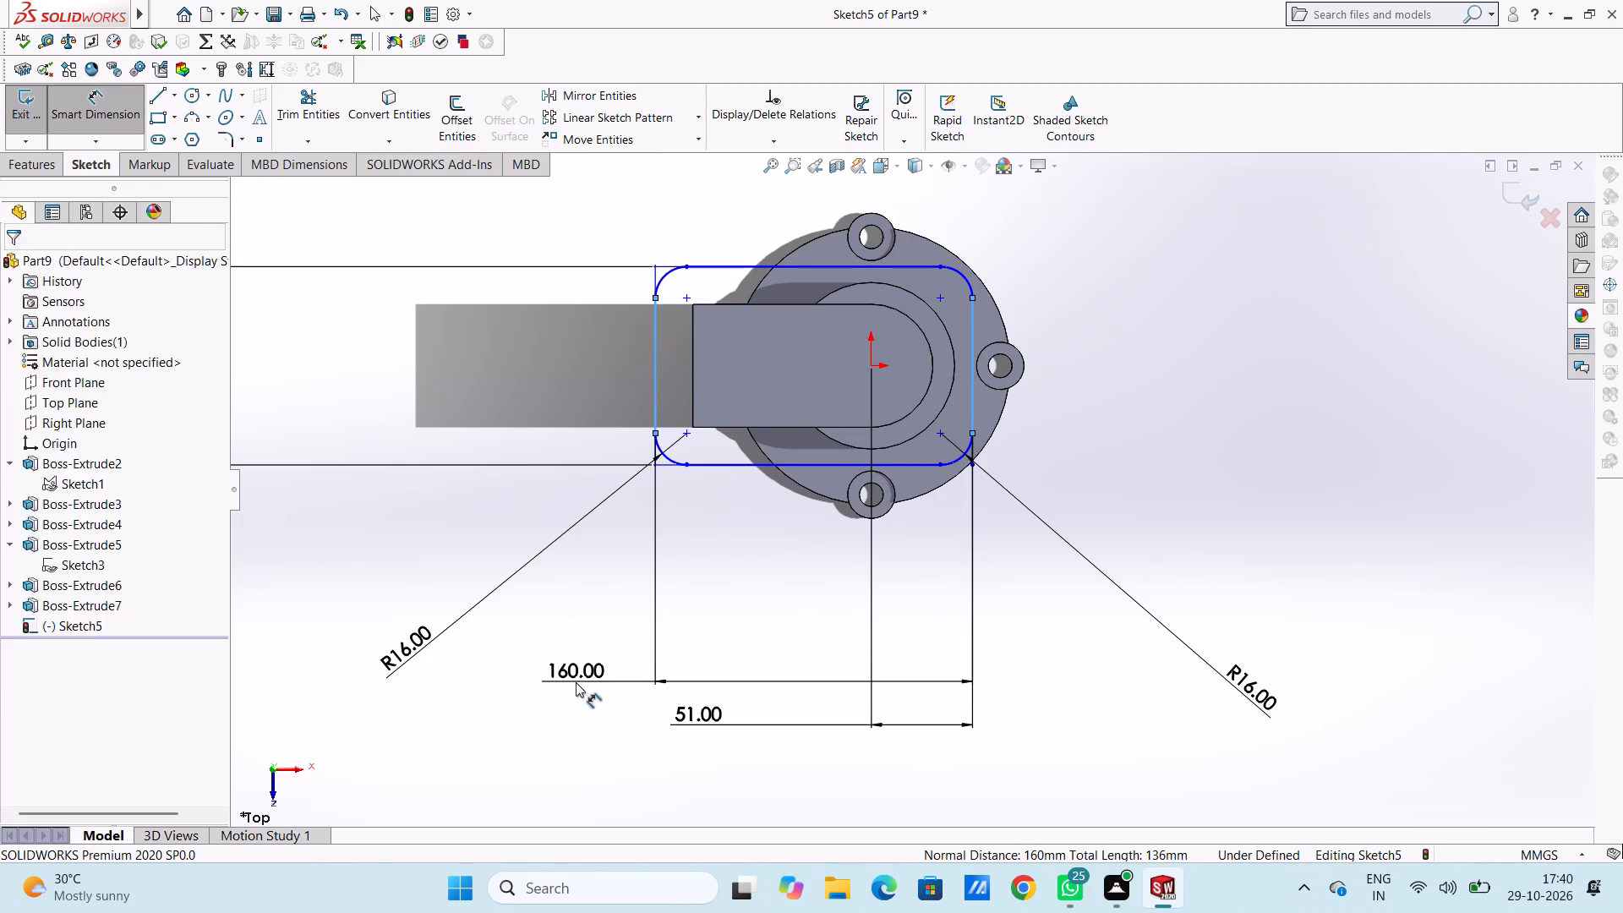
{"action": "left_click", "coordinate": [509, 647]}
{"action": "left_click", "coordinate": [475, 583]}
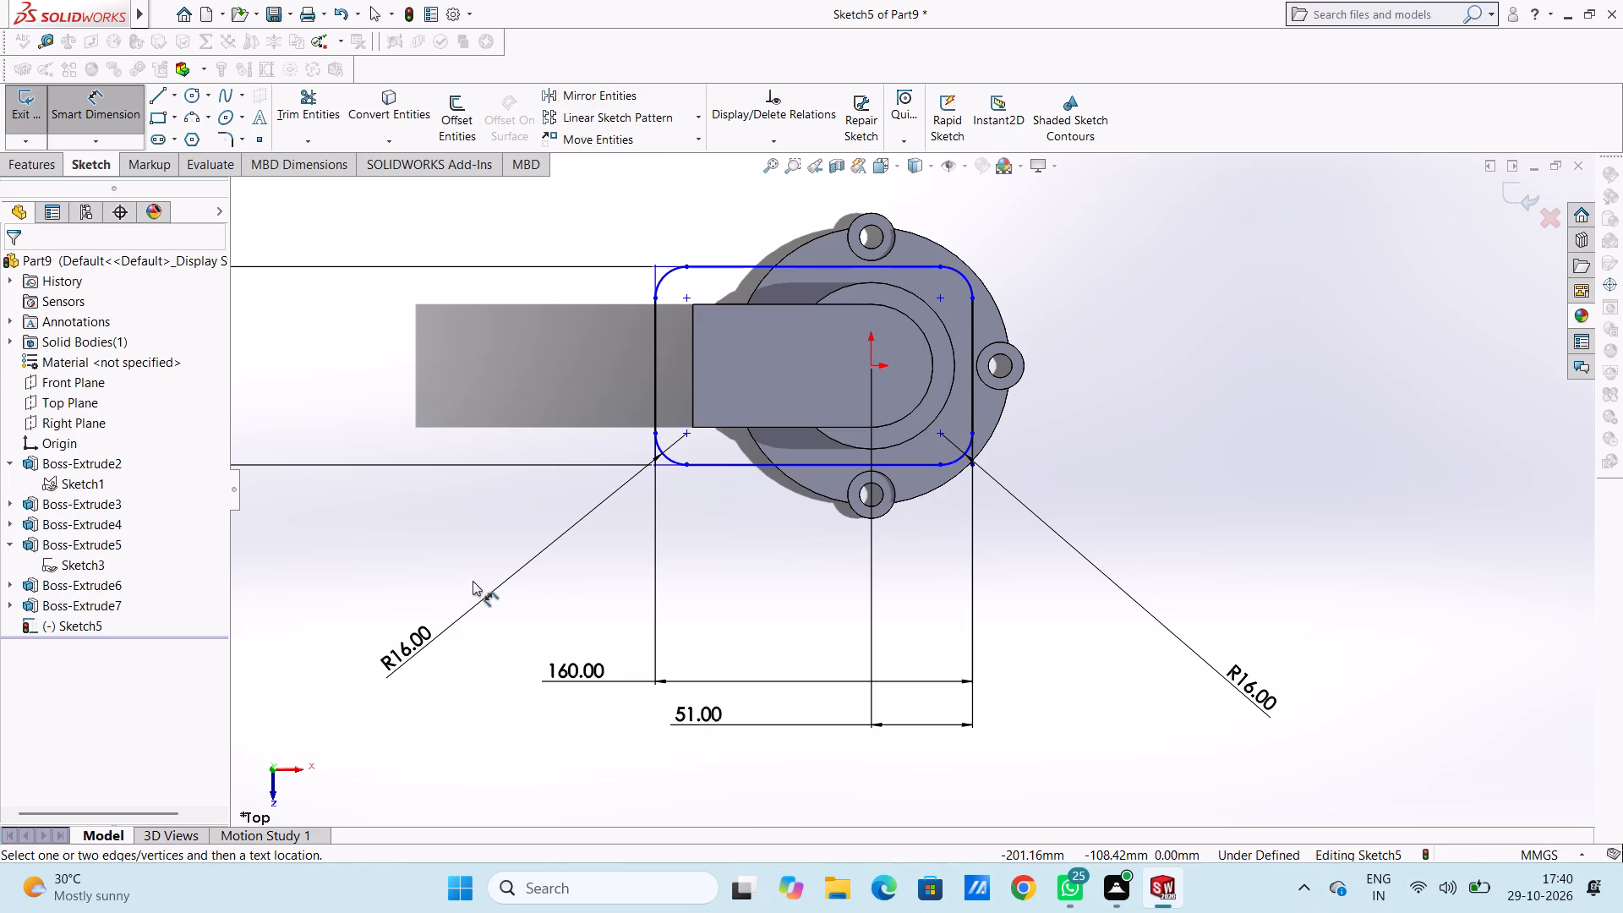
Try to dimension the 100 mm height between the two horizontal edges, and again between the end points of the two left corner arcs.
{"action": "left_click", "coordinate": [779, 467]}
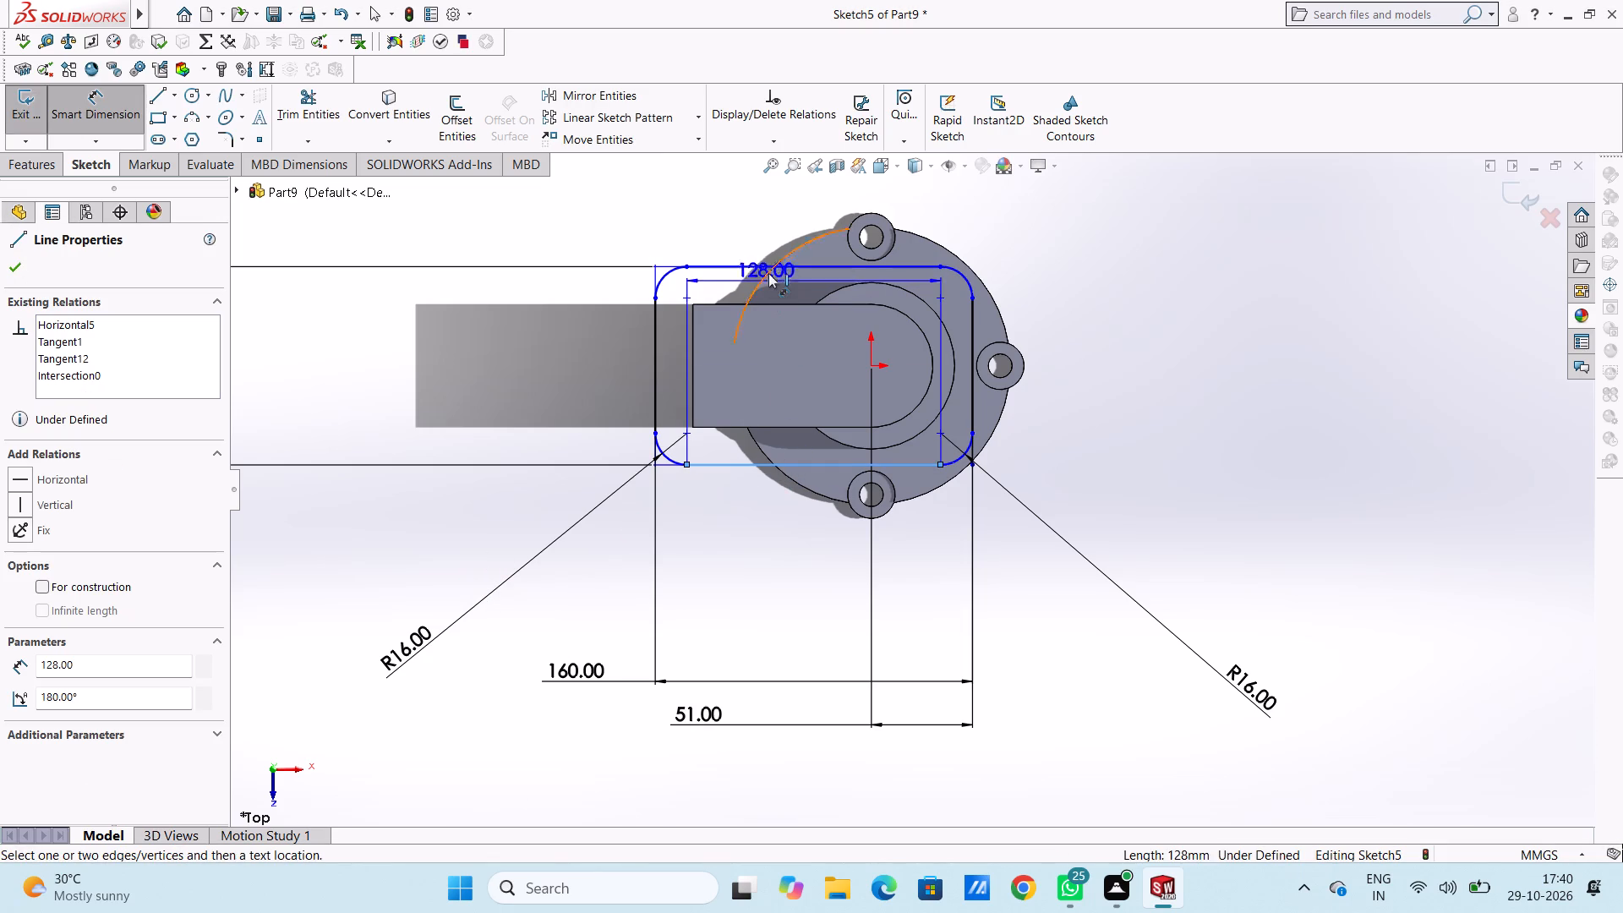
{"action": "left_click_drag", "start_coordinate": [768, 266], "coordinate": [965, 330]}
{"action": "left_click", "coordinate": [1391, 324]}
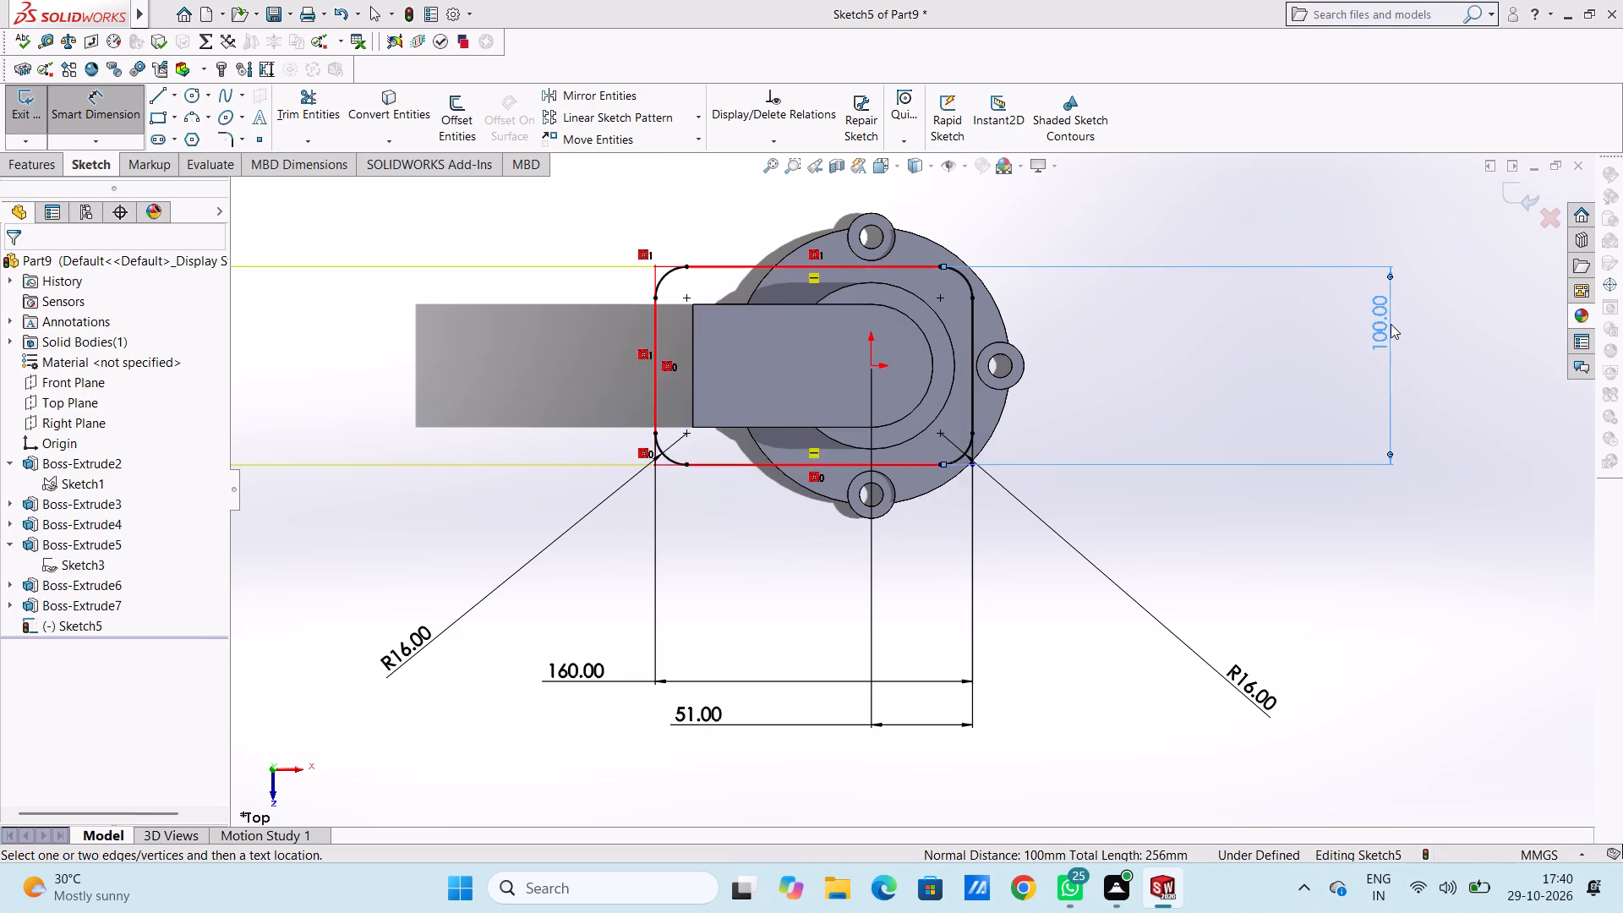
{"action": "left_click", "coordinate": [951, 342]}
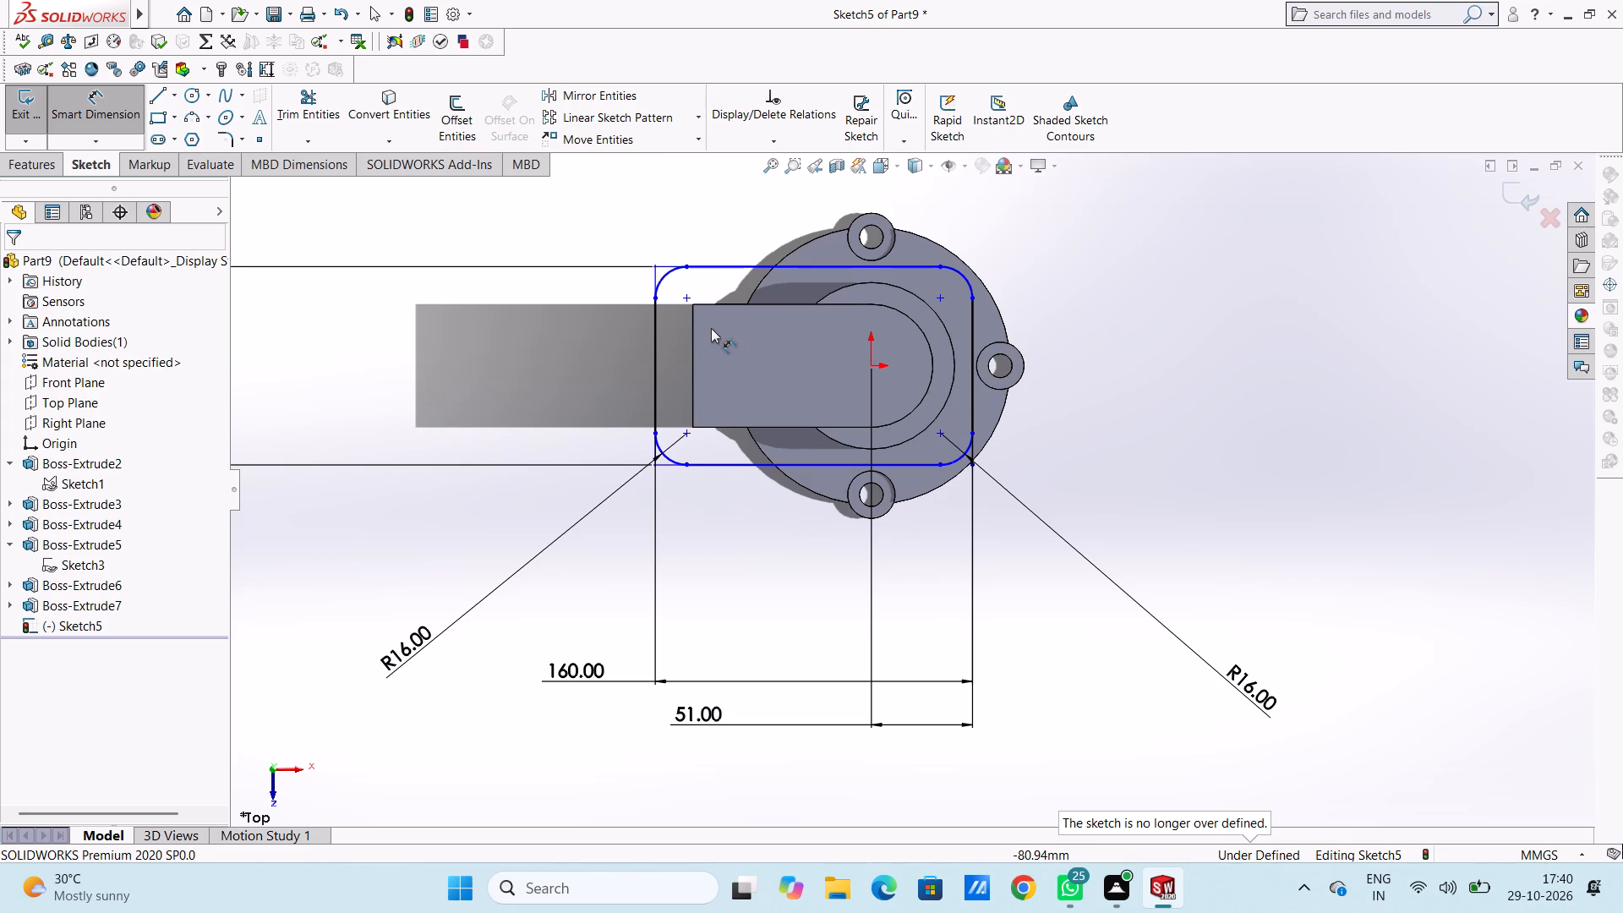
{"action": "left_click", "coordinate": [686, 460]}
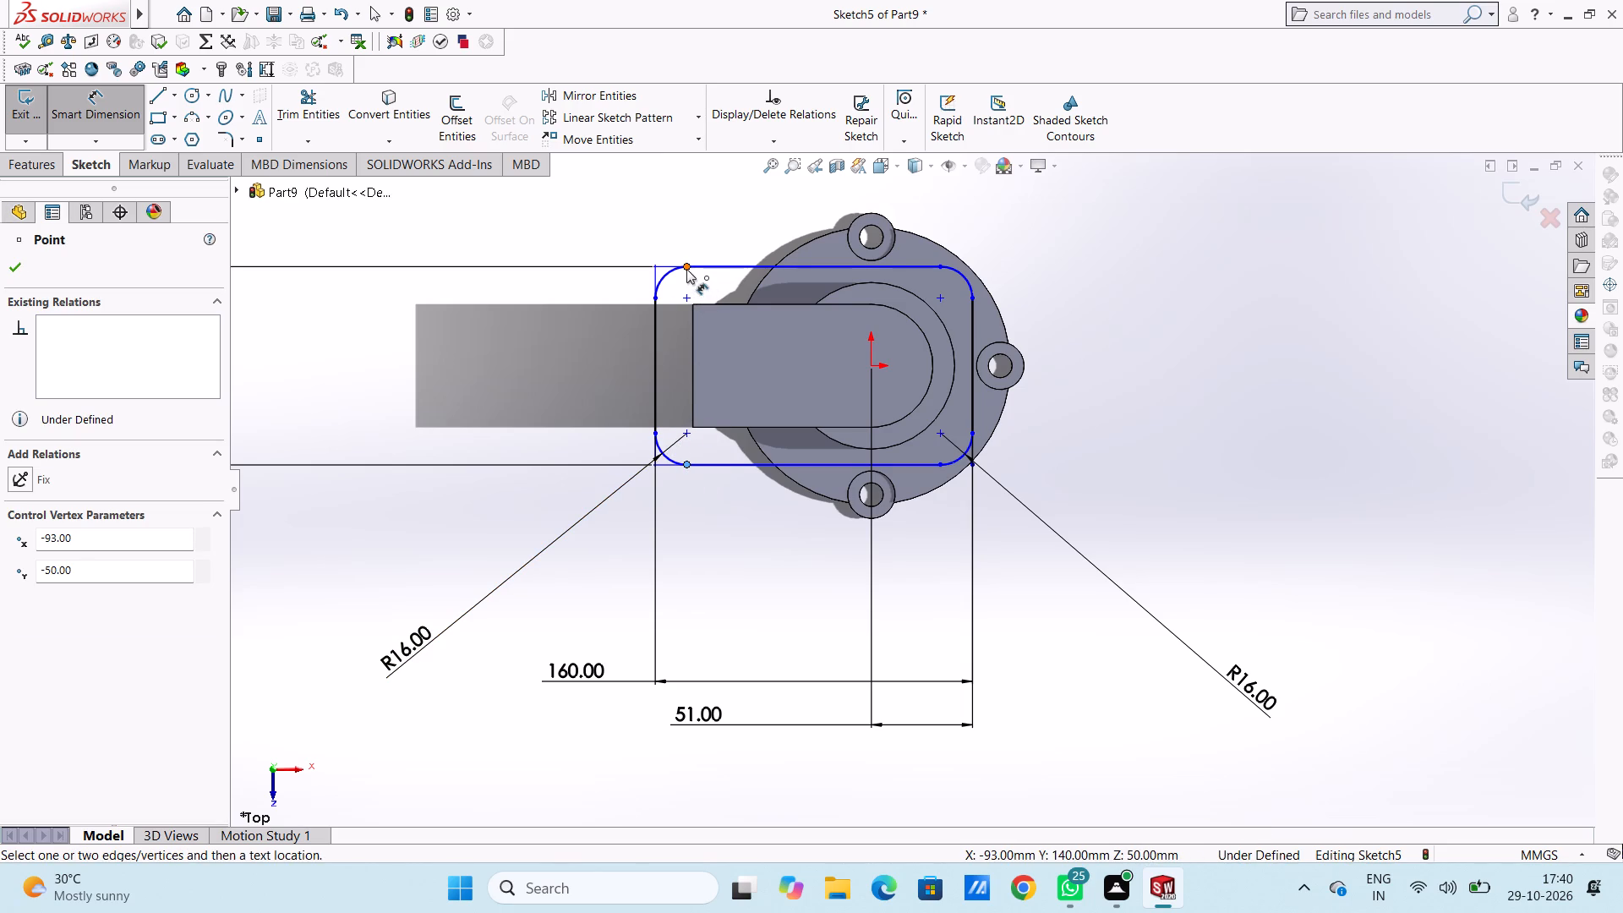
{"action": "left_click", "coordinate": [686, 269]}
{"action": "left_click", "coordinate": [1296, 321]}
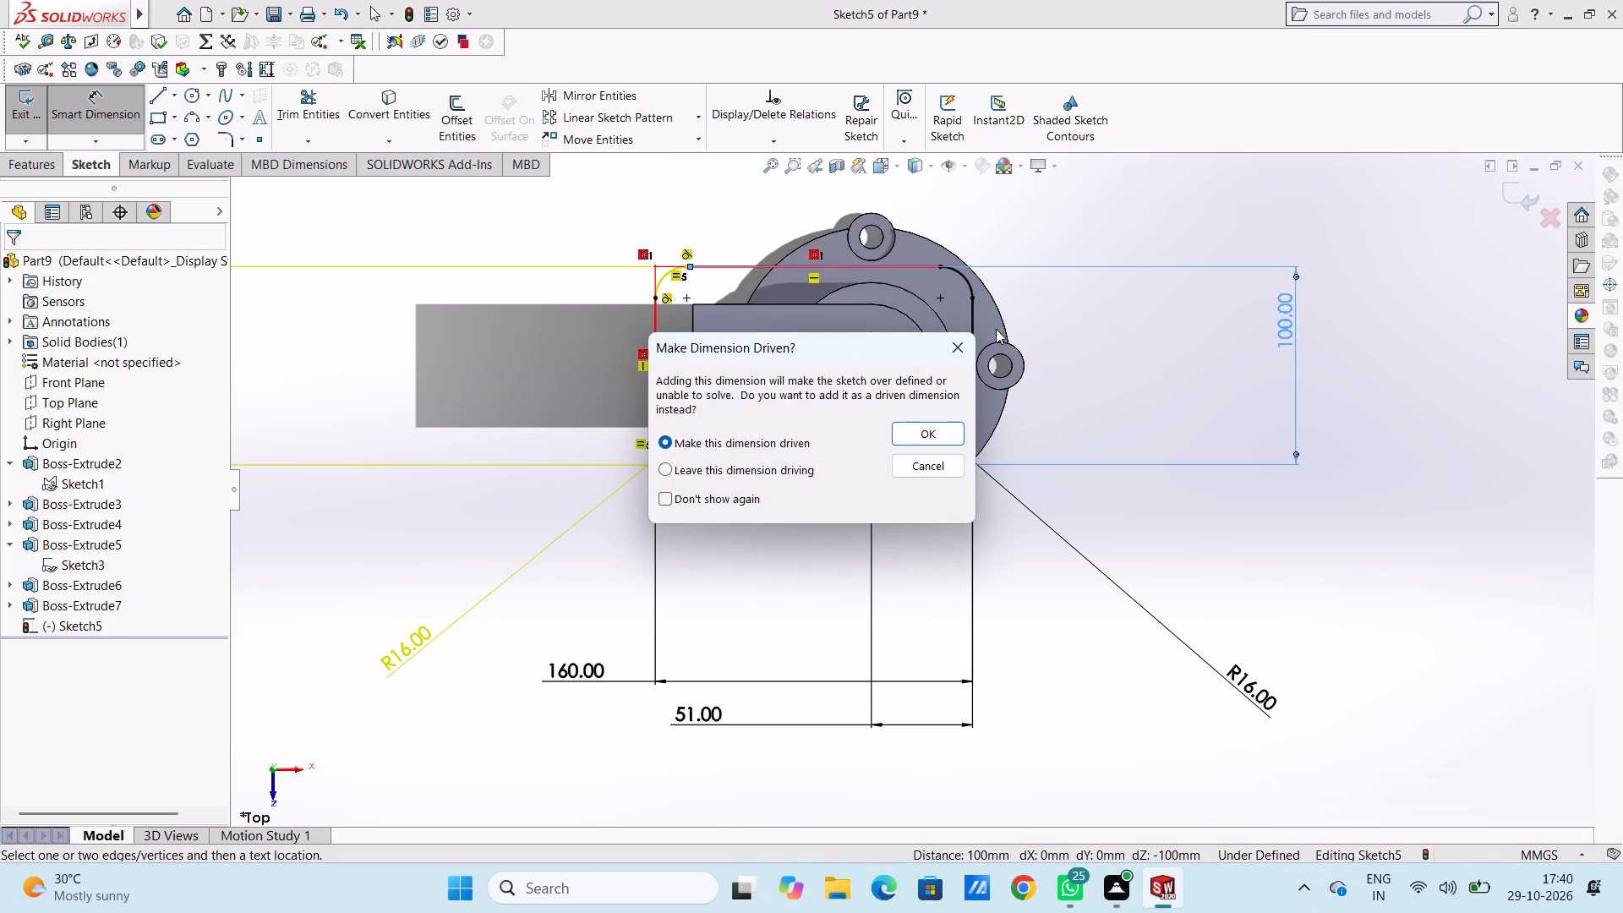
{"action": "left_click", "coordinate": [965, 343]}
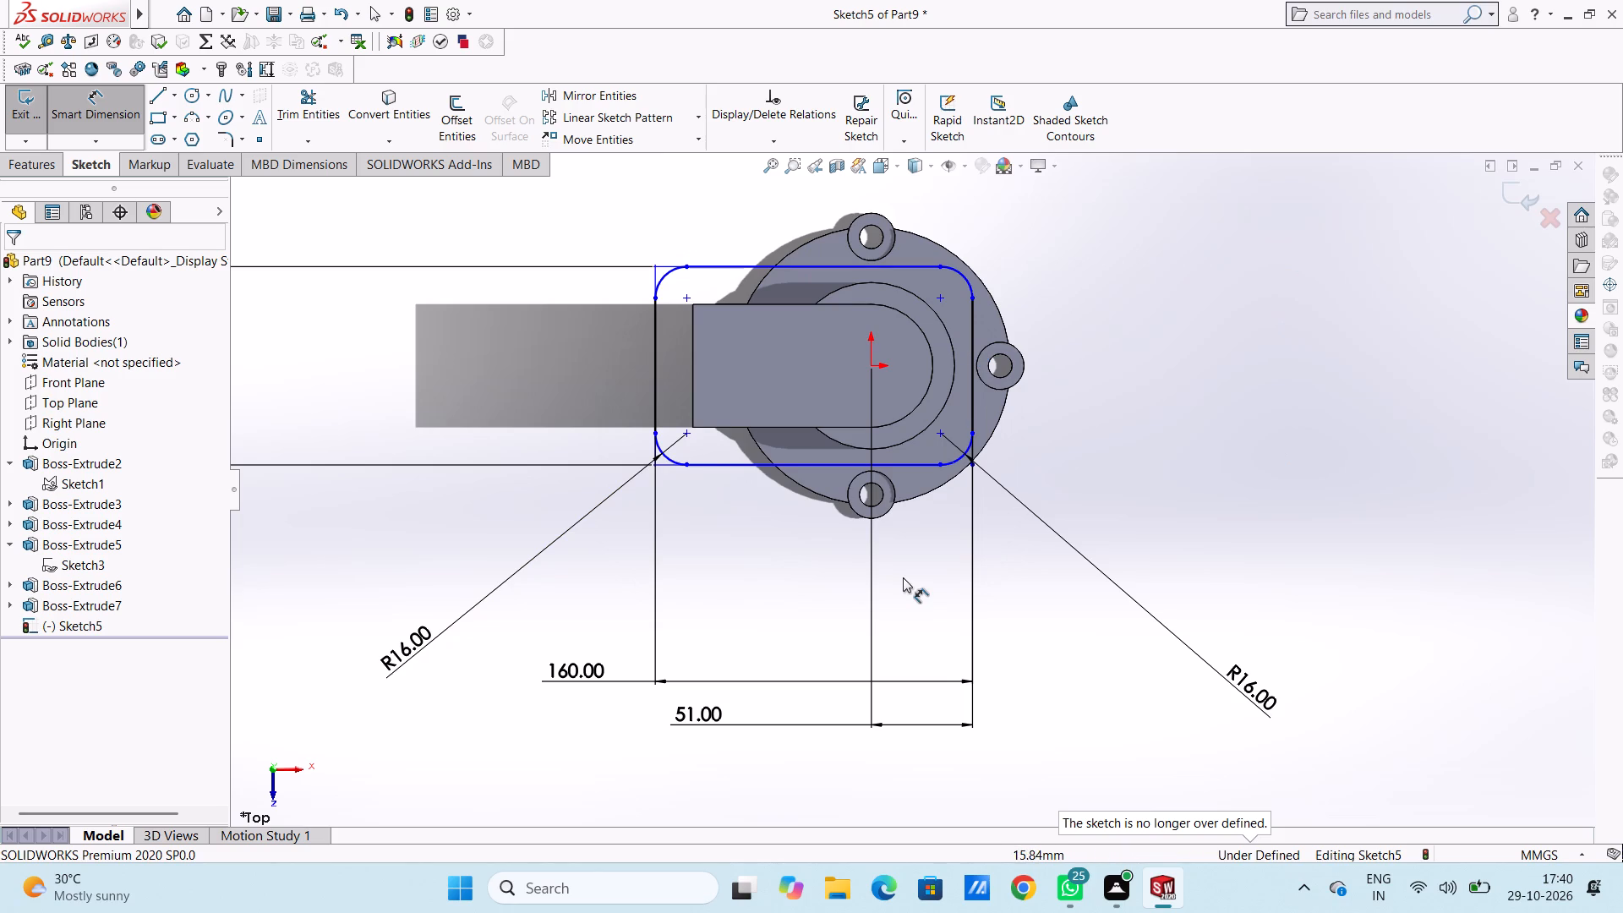
Dimension the profile's lower edge 50 mm from the origin, placing the dimension to the right of the part.
{"action": "left_click", "coordinate": [871, 367]}
{"action": "left_click", "coordinate": [881, 465]}
{"action": "left_click", "coordinate": [1361, 402]}
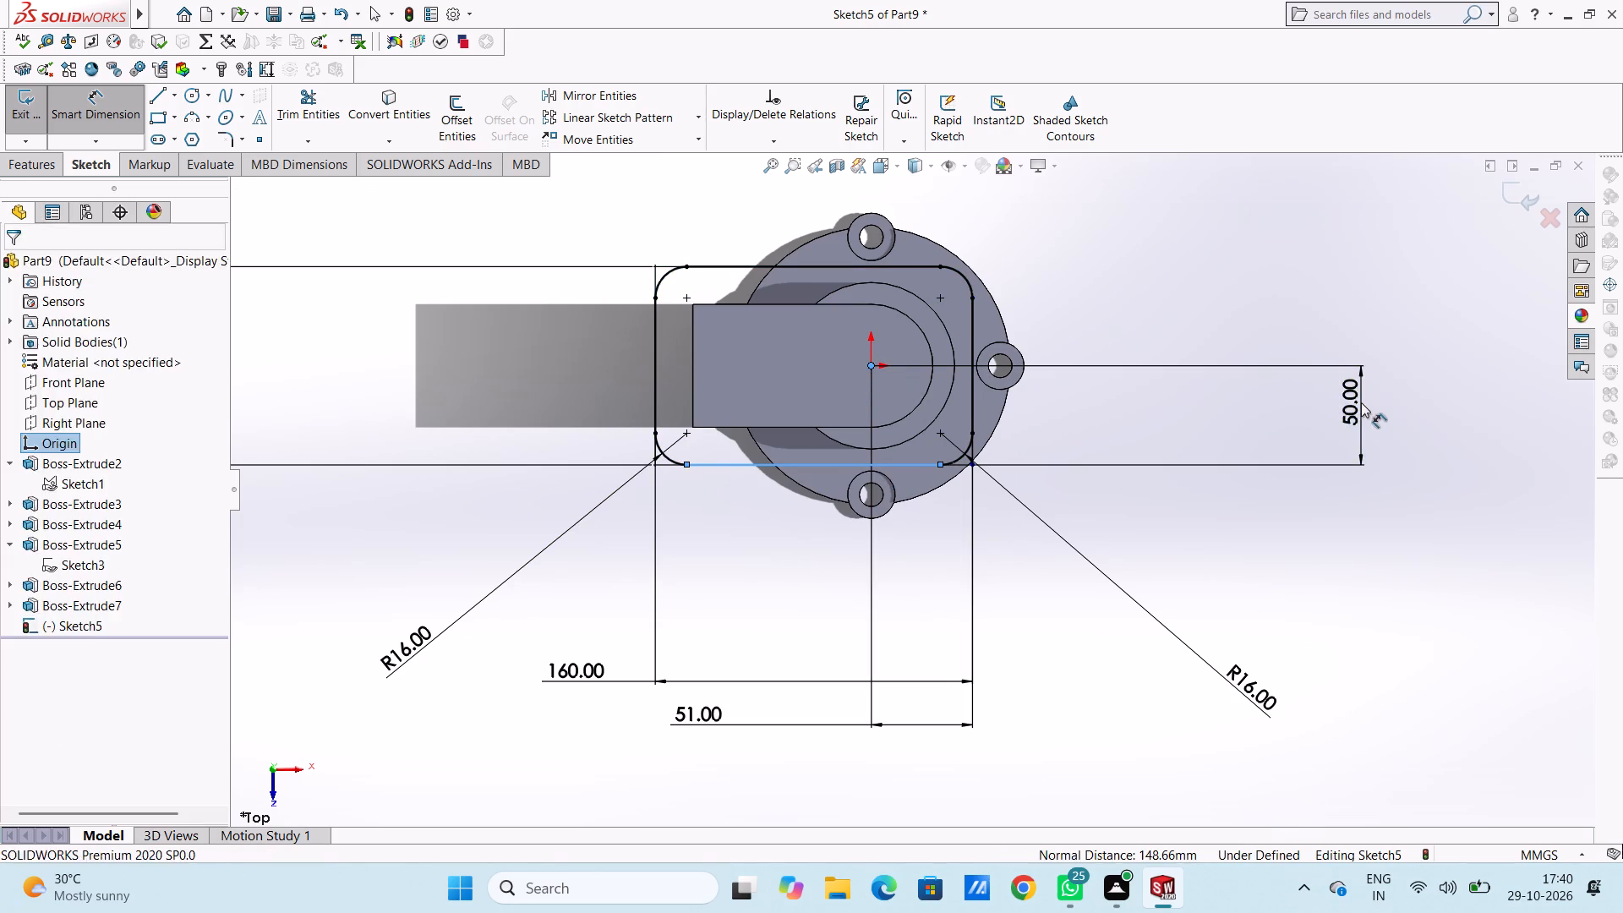
{"action": "left_click", "coordinate": [1284, 374]}
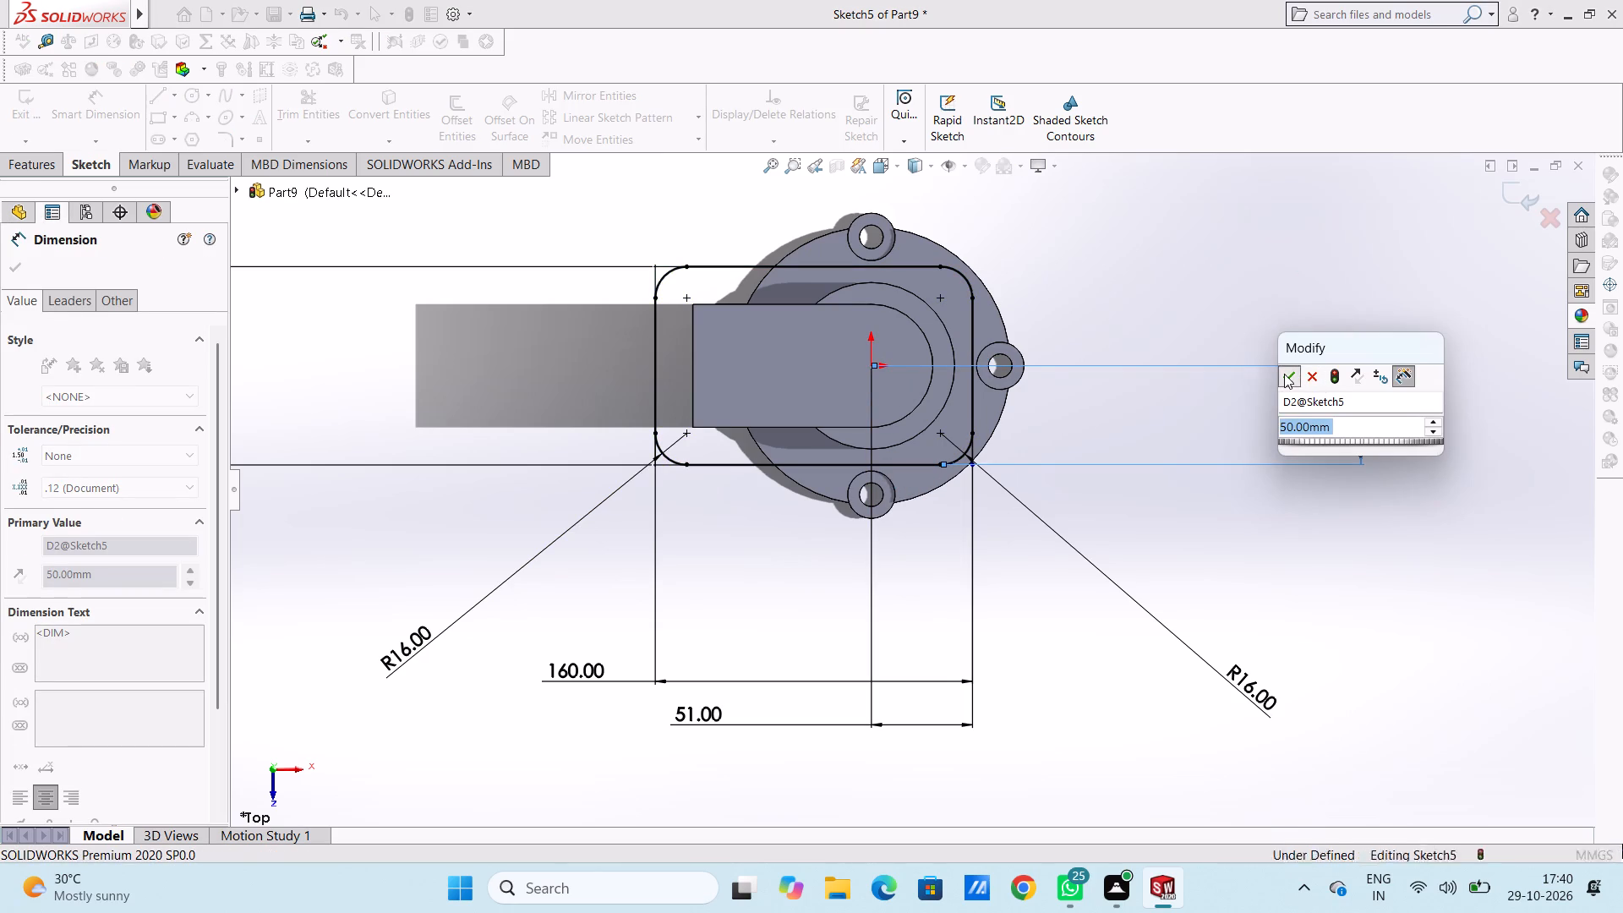
{"action": "left_click", "coordinate": [1155, 448]}
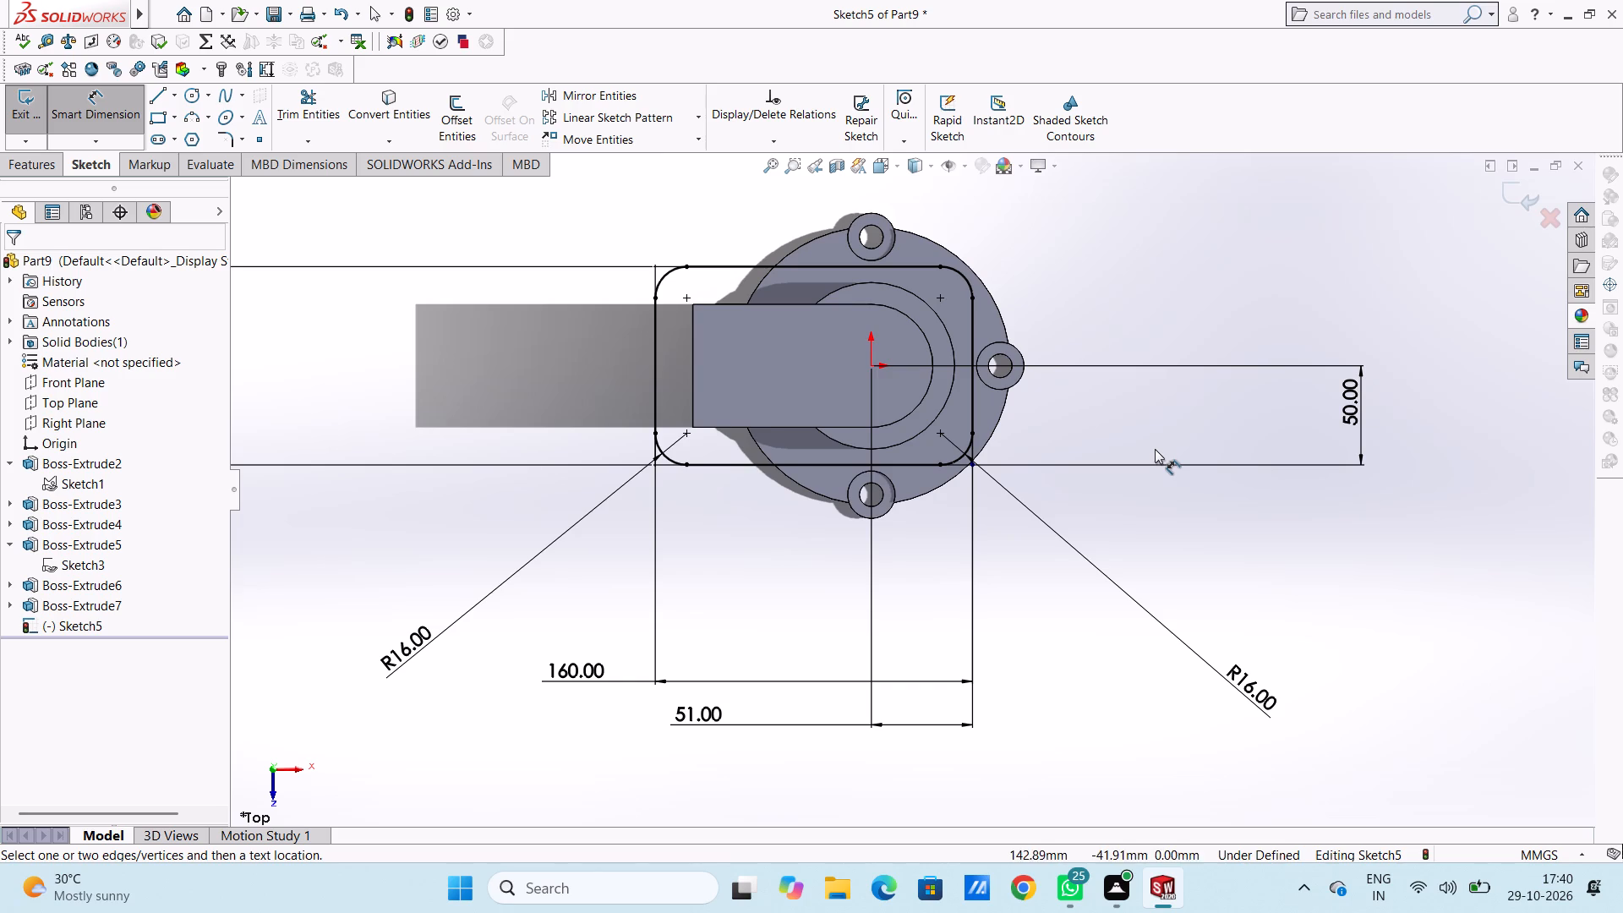
Sketch four circles centred on the profile's corner arc centres, with radii of about 7, 8, 9 and 10 mm clockwise from the upper-left corner.
{"action": "left_click", "coordinate": [202, 94]}
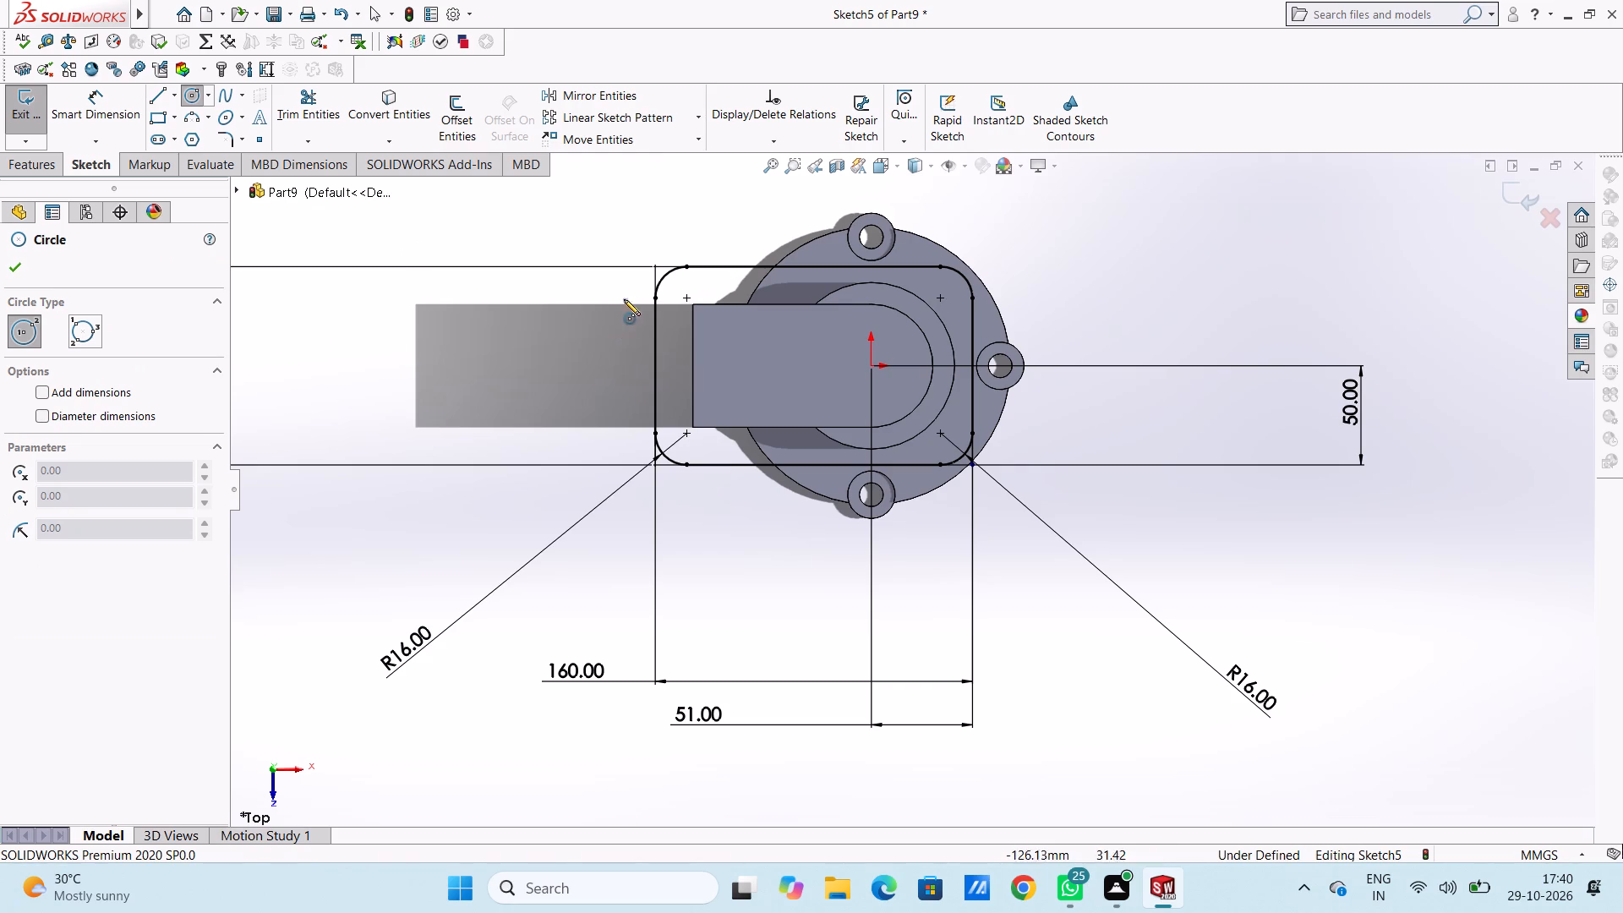
{"action": "left_click", "coordinate": [686, 302]}
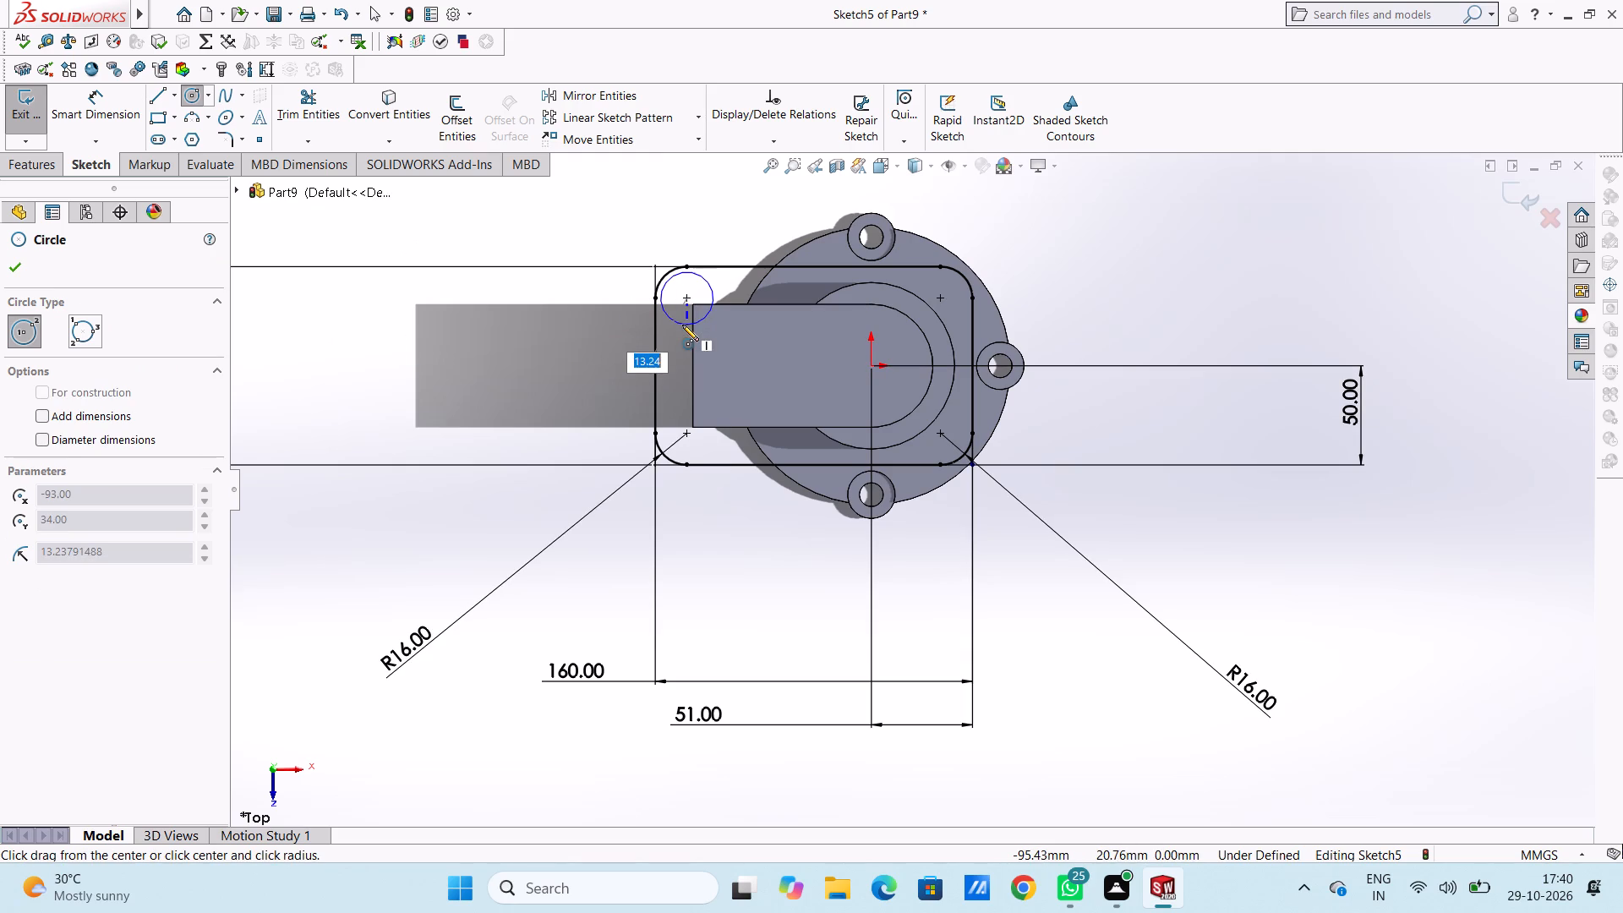
{"action": "left_click", "coordinate": [685, 312]}
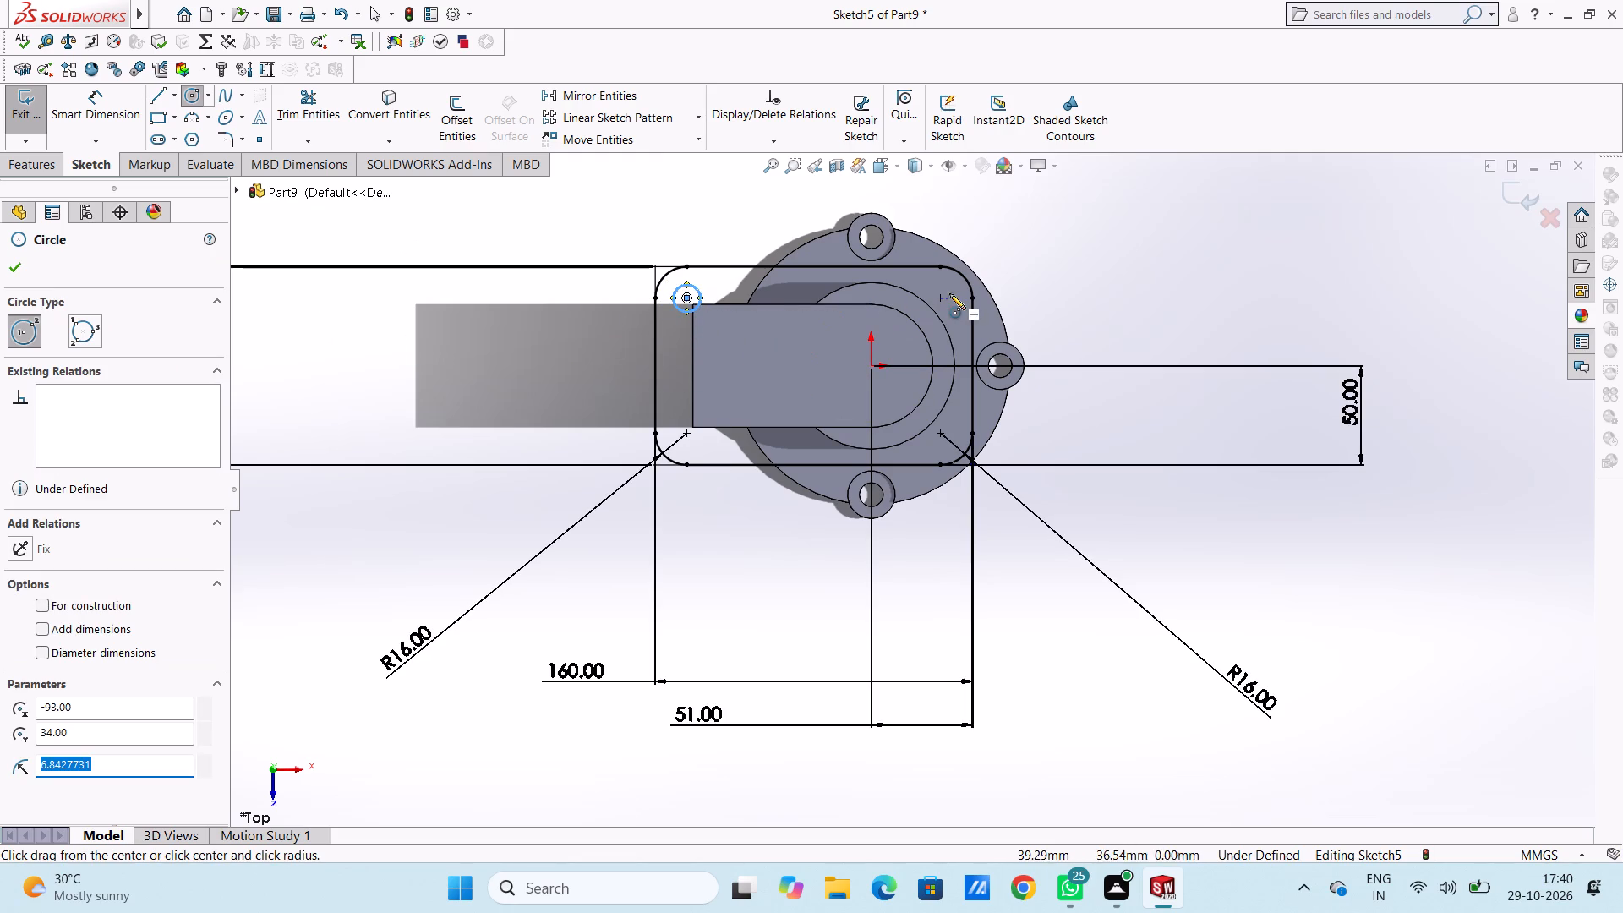
{"action": "left_click", "coordinate": [939, 295]}
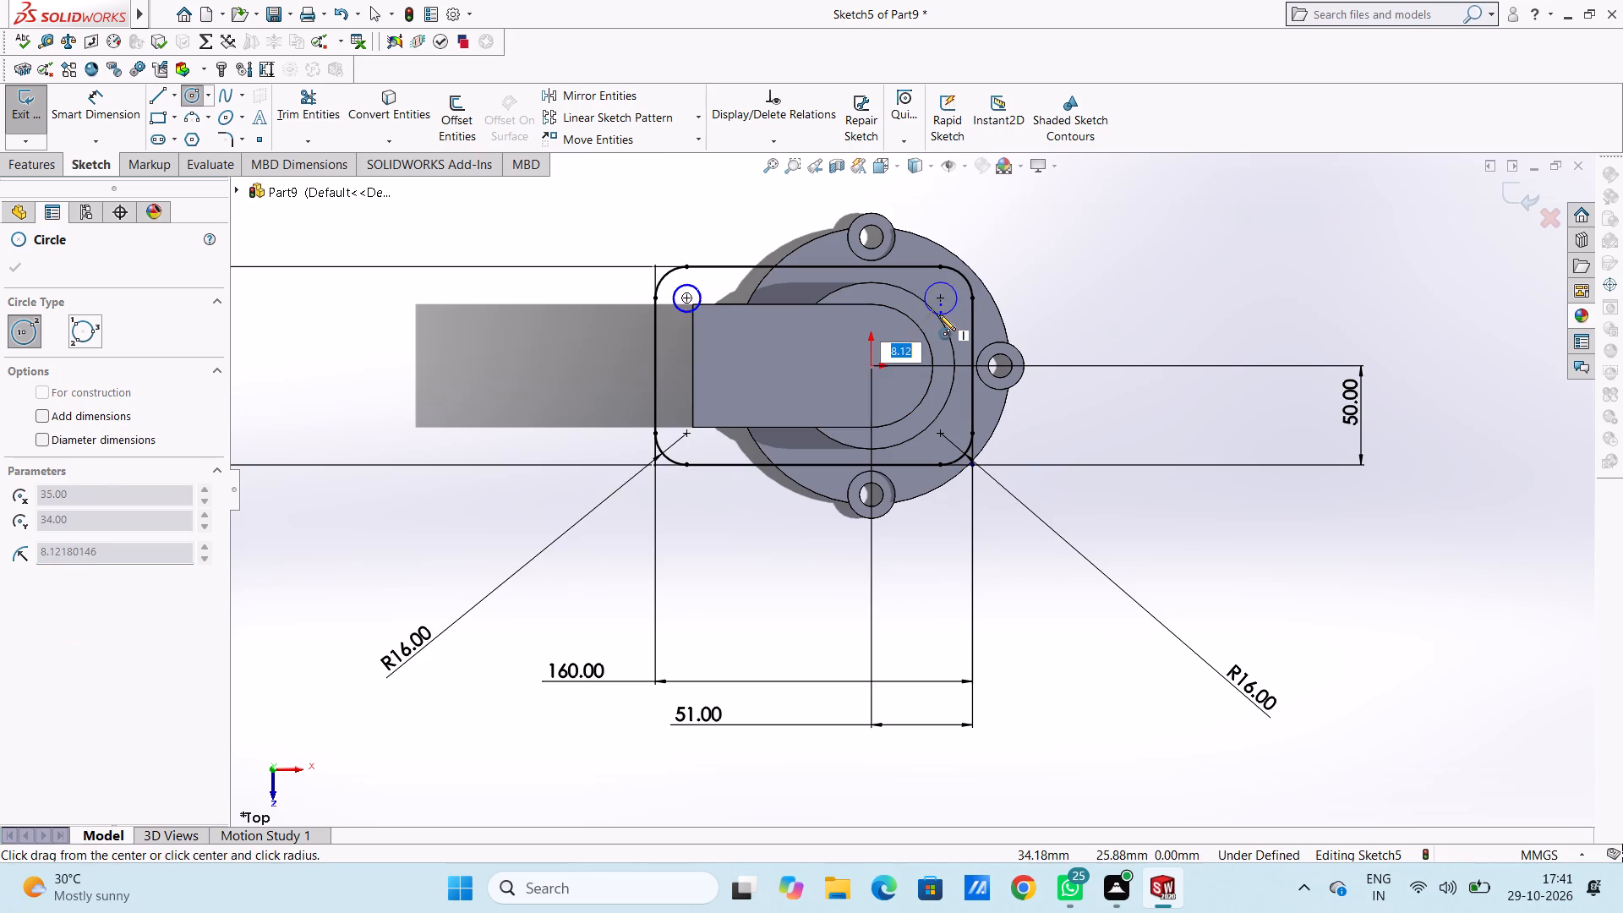
{"action": "left_click", "coordinate": [940, 314]}
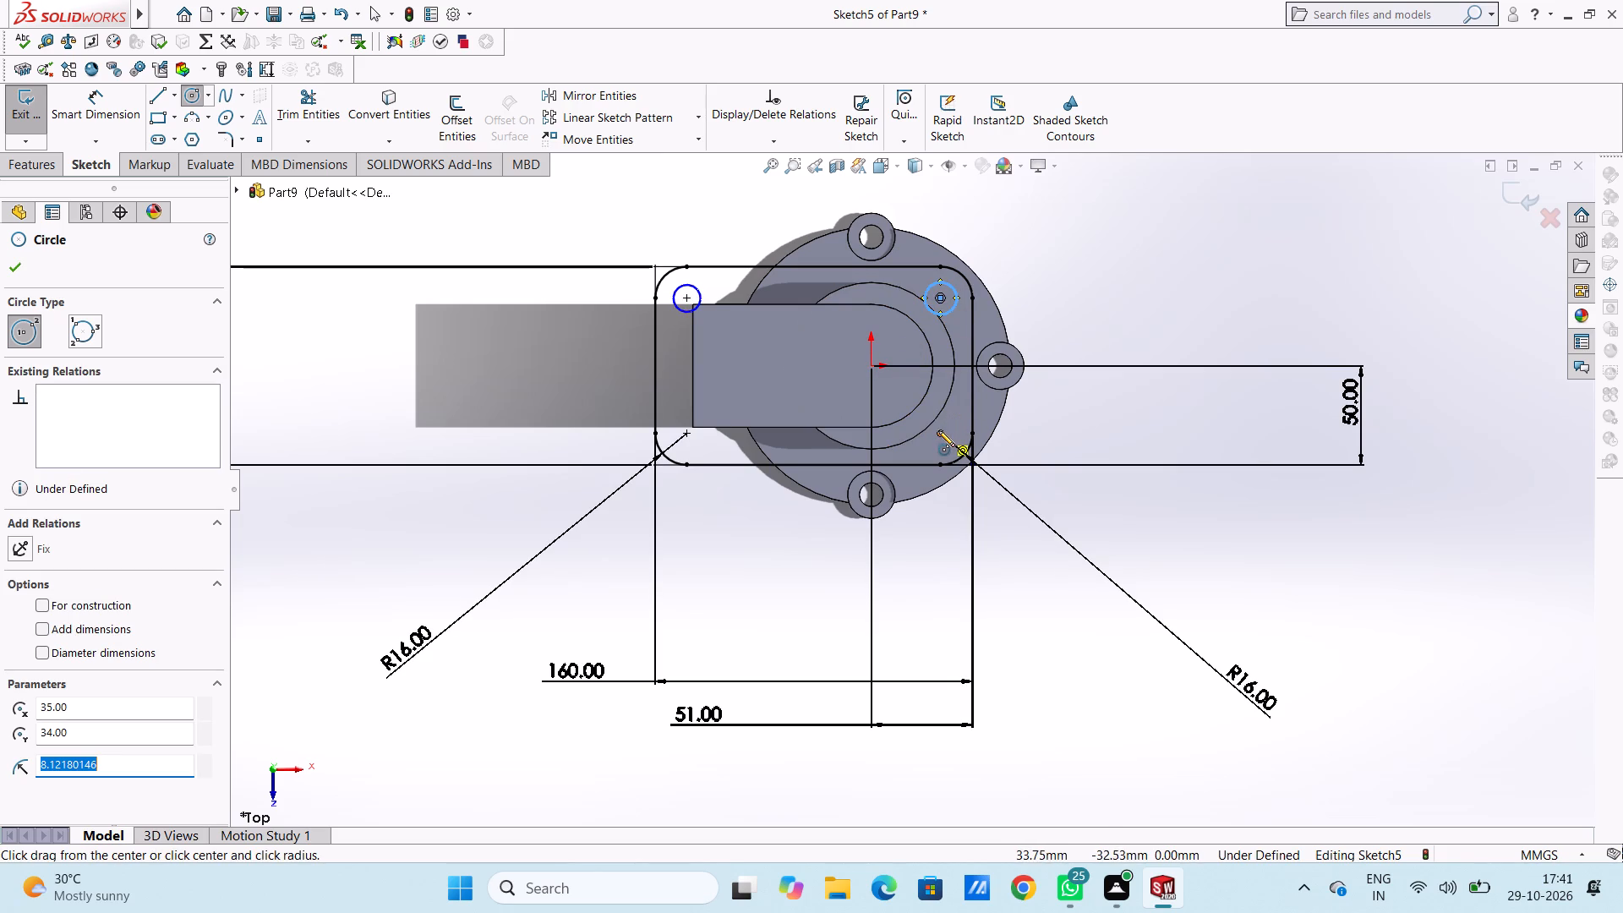
{"action": "left_click", "coordinate": [939, 431]}
{"action": "left_click", "coordinate": [948, 449]}
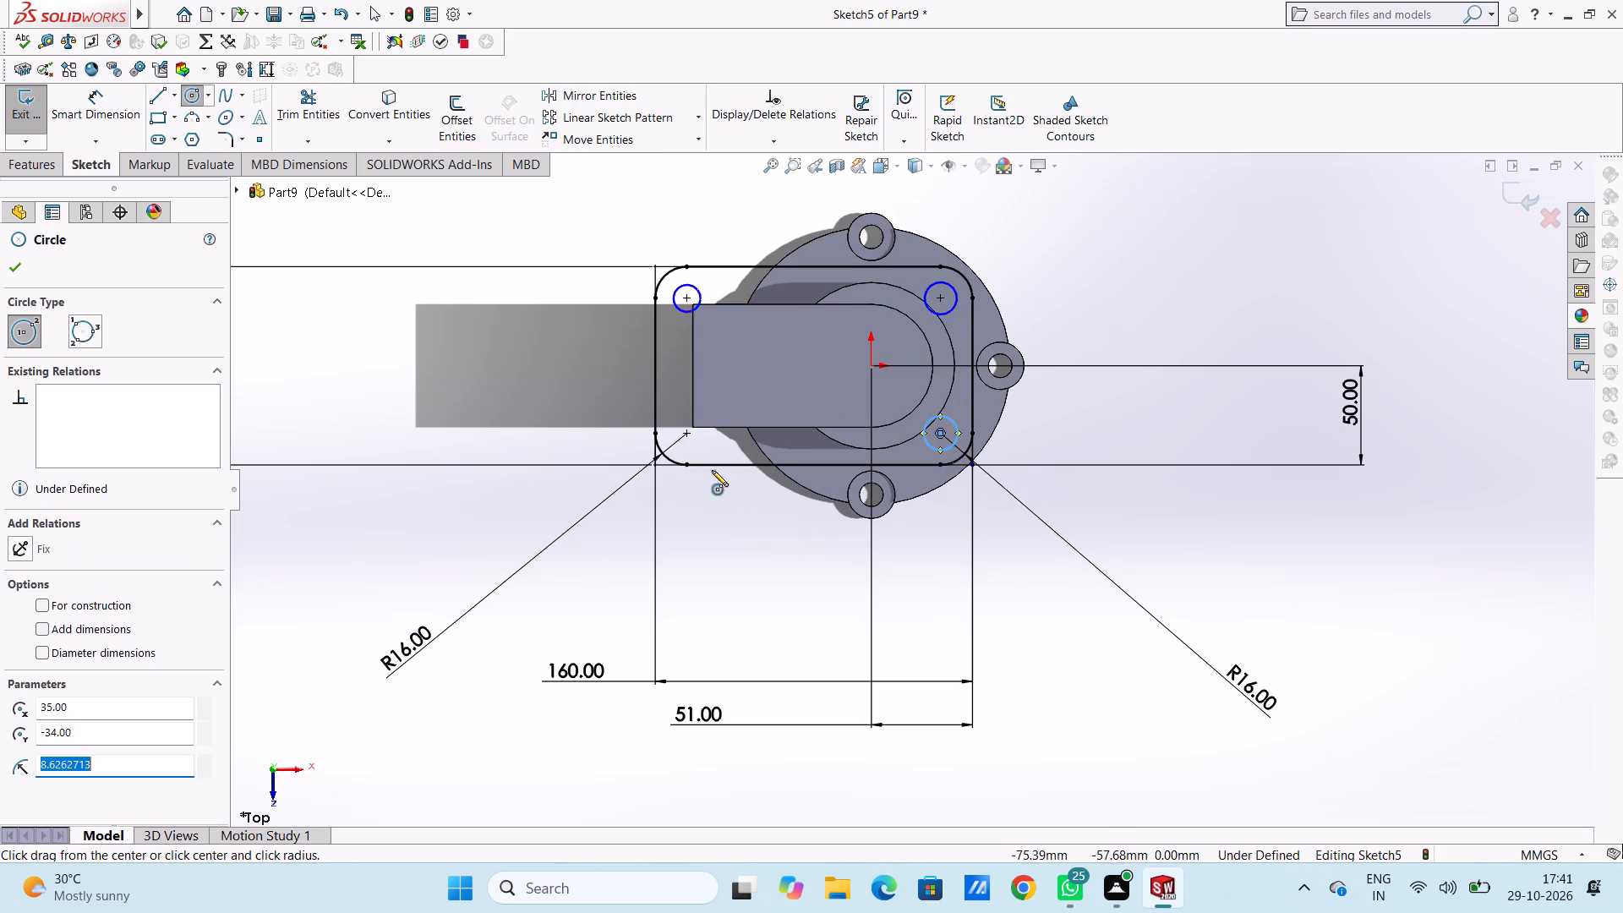
{"action": "left_click", "coordinate": [686, 436]}
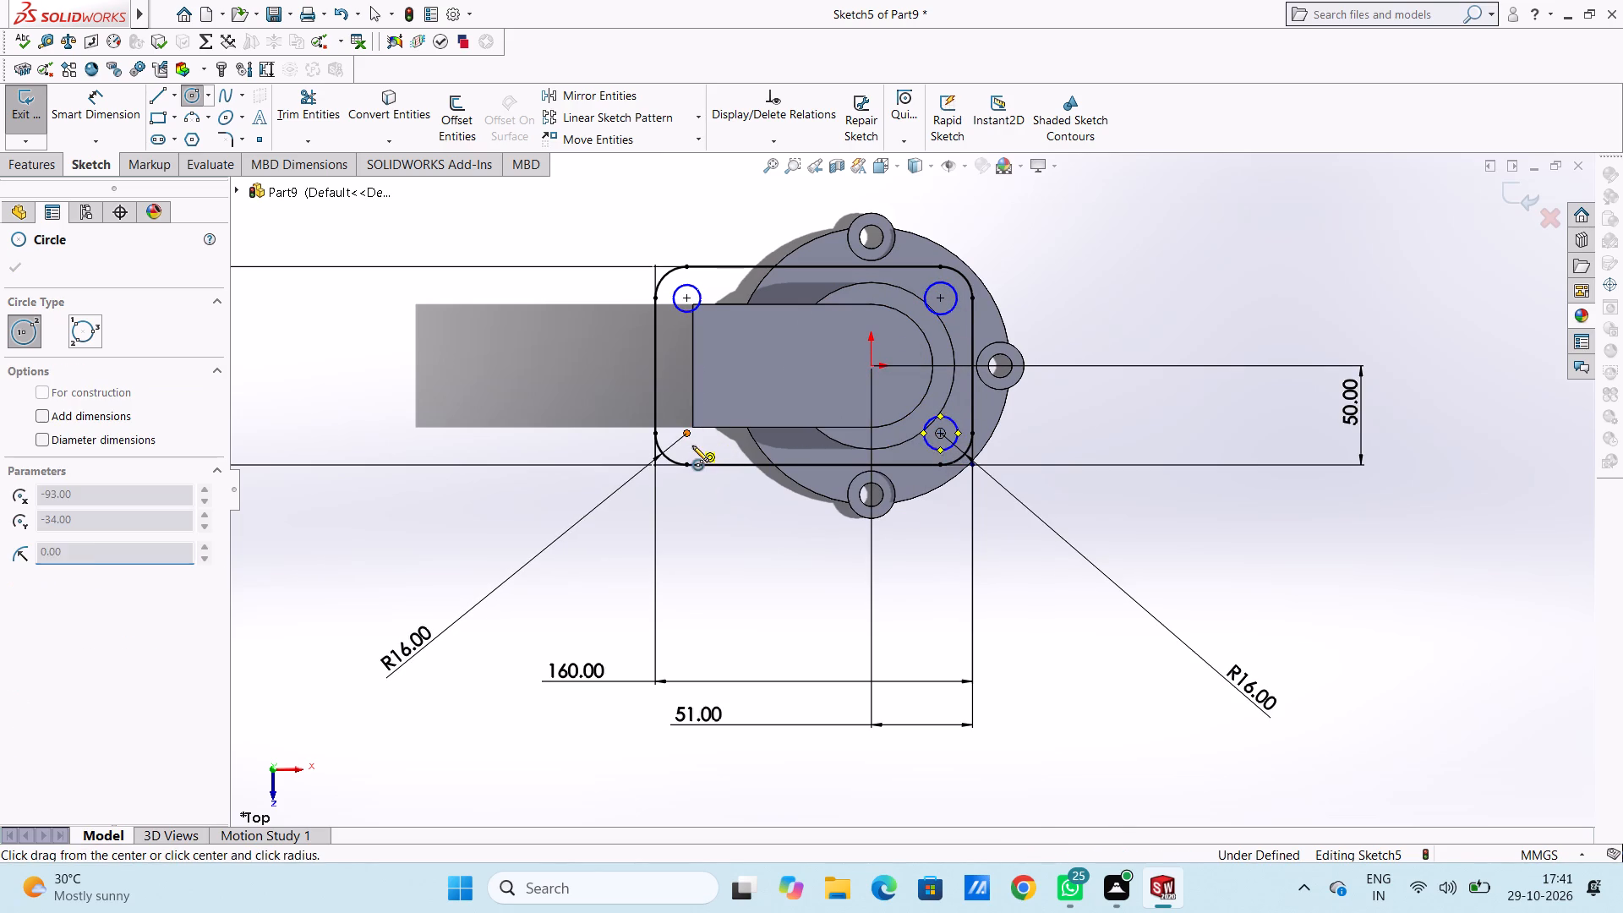
{"action": "left_click", "coordinate": [699, 450]}
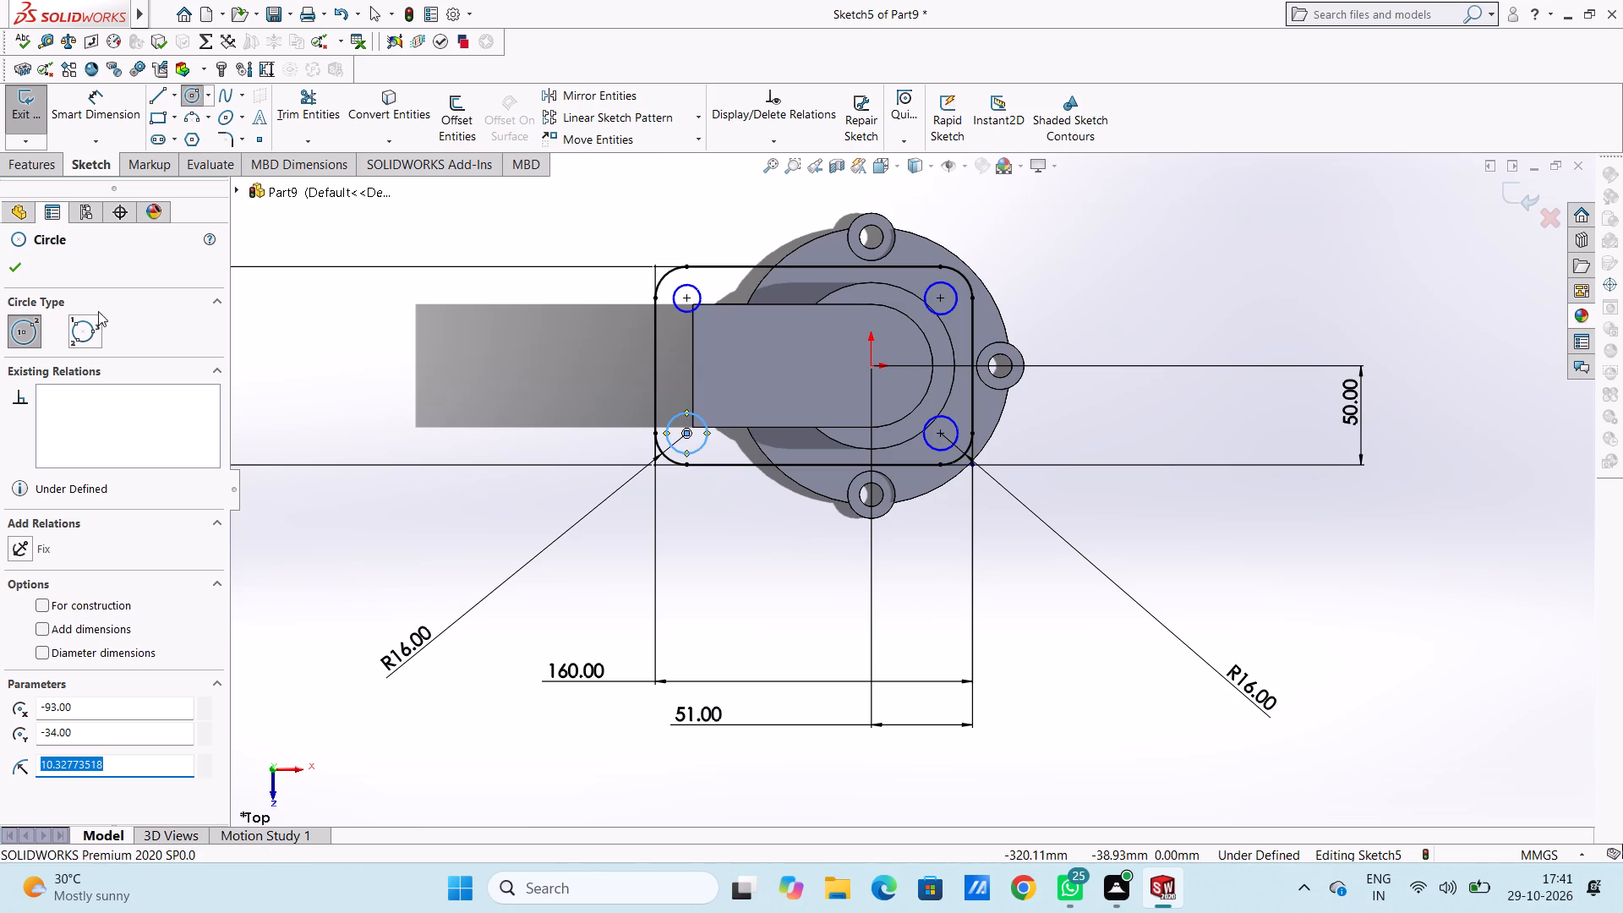
{"action": "left_click", "coordinate": [26, 268]}
{"action": "left_click", "coordinate": [354, 339]}
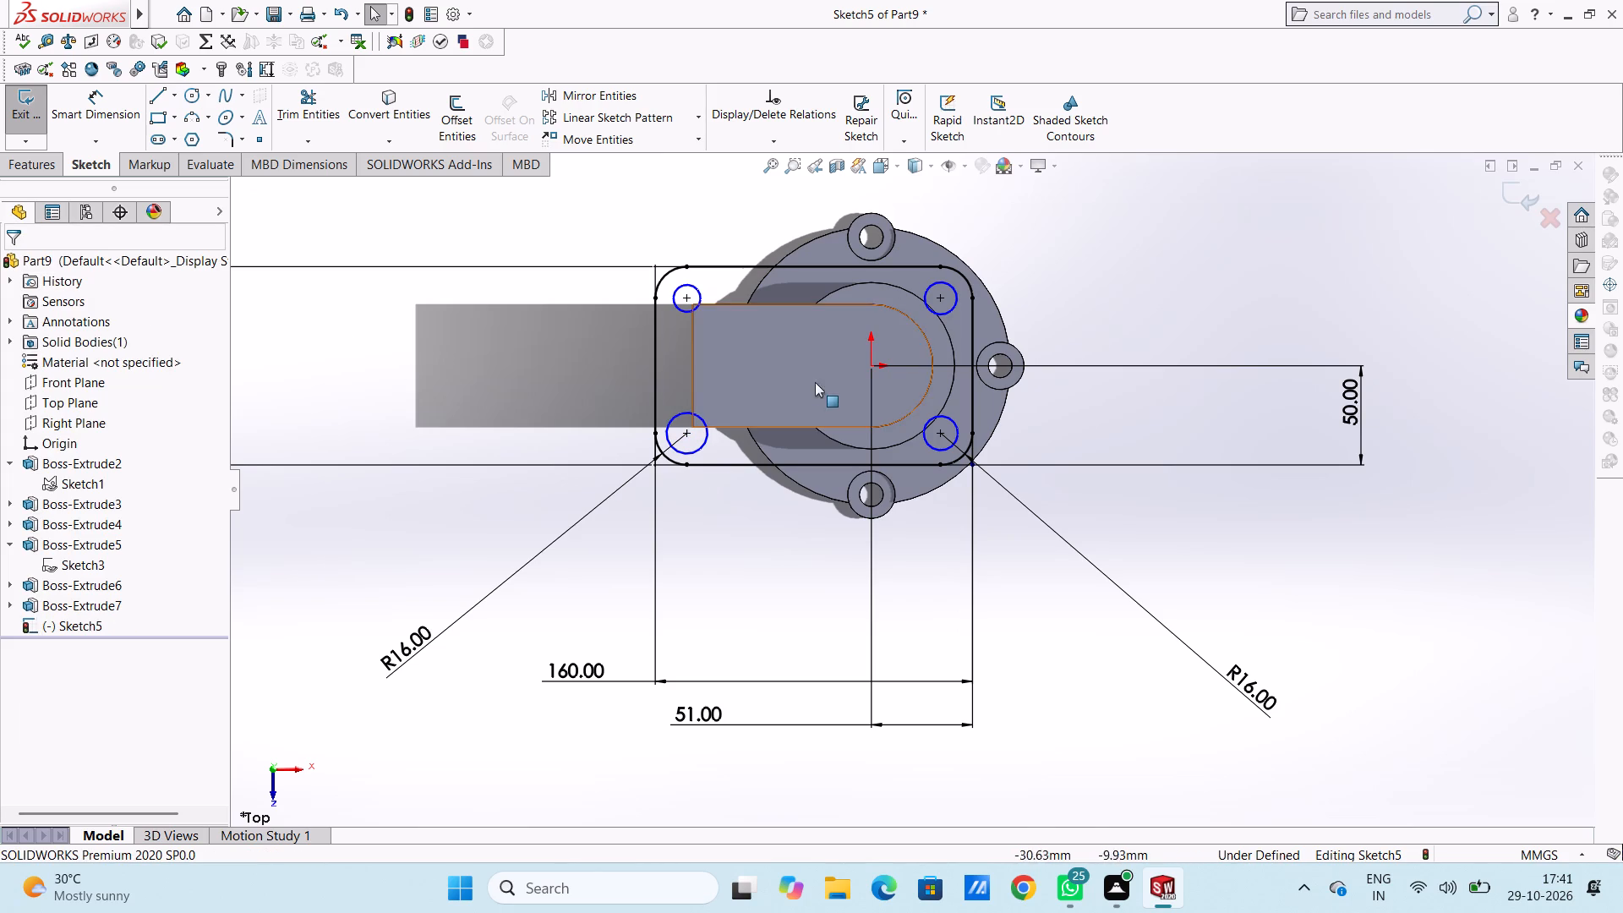
Dimension the two left corner circles, upper and lower, to a 12 mm diameter each.
{"action": "left_click", "coordinate": [82, 101]}
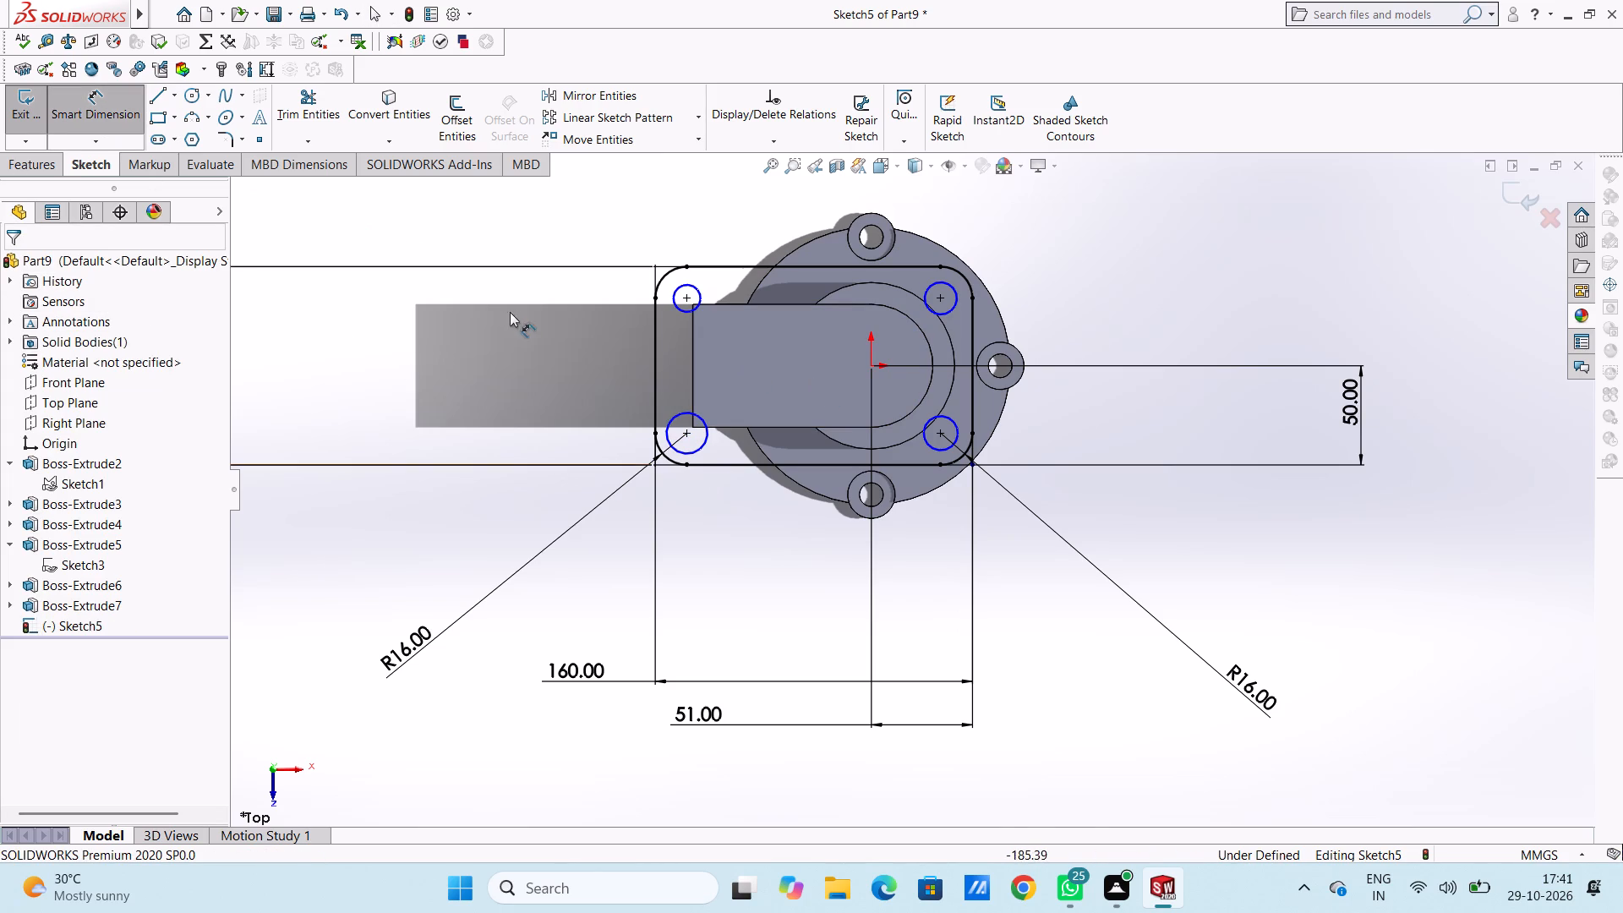
{"action": "left_click", "coordinate": [675, 309]}
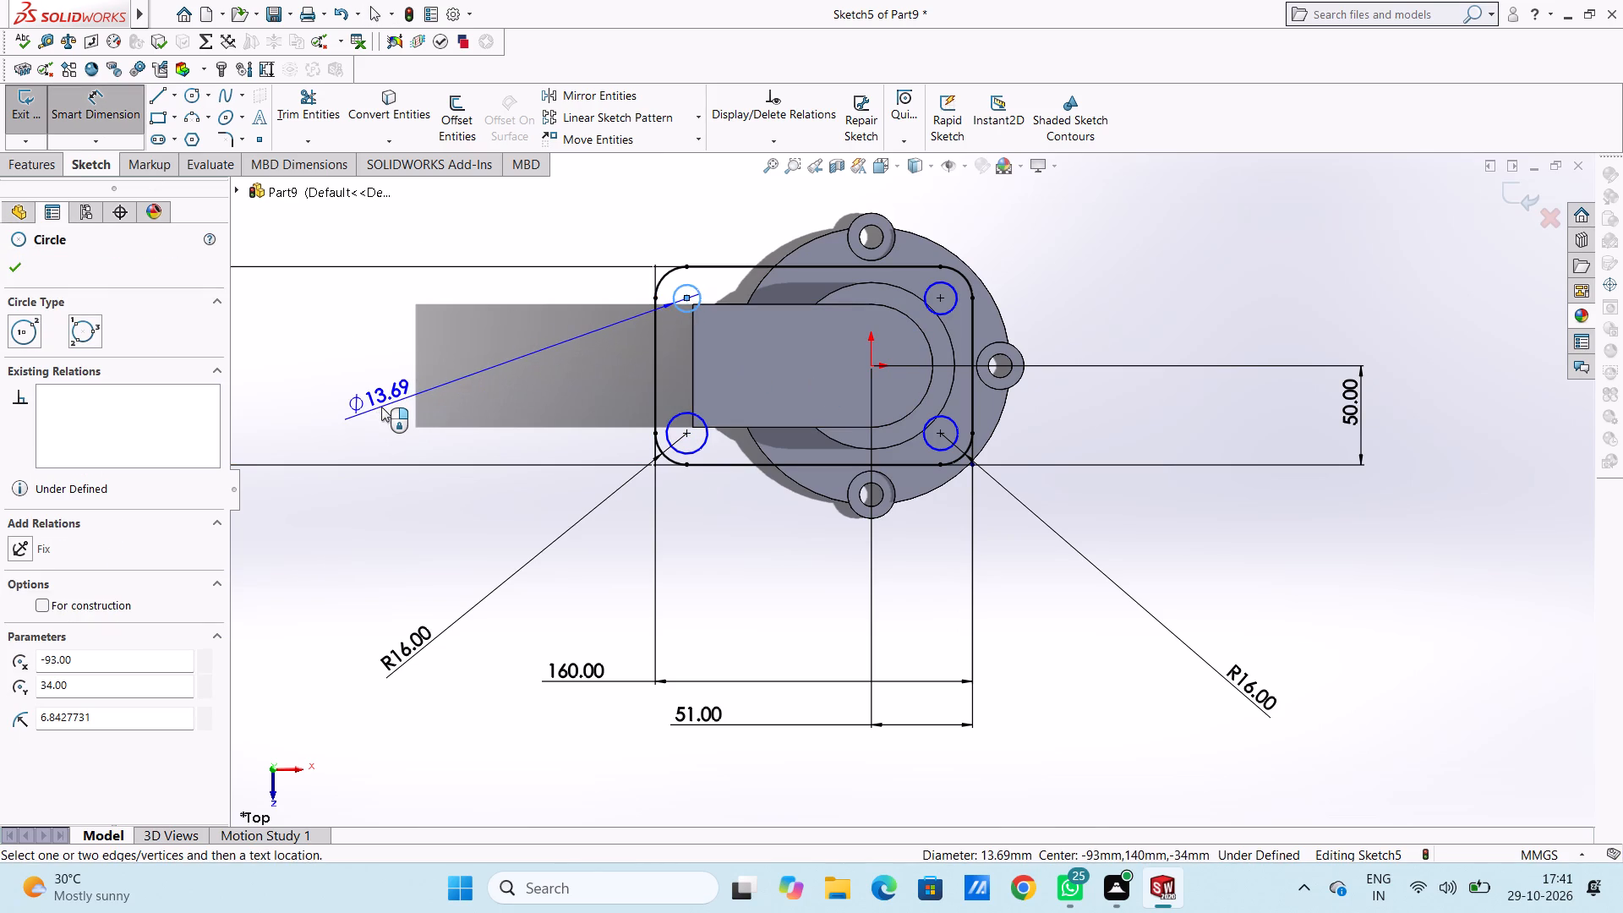
{"action": "left_click", "coordinate": [381, 406]}
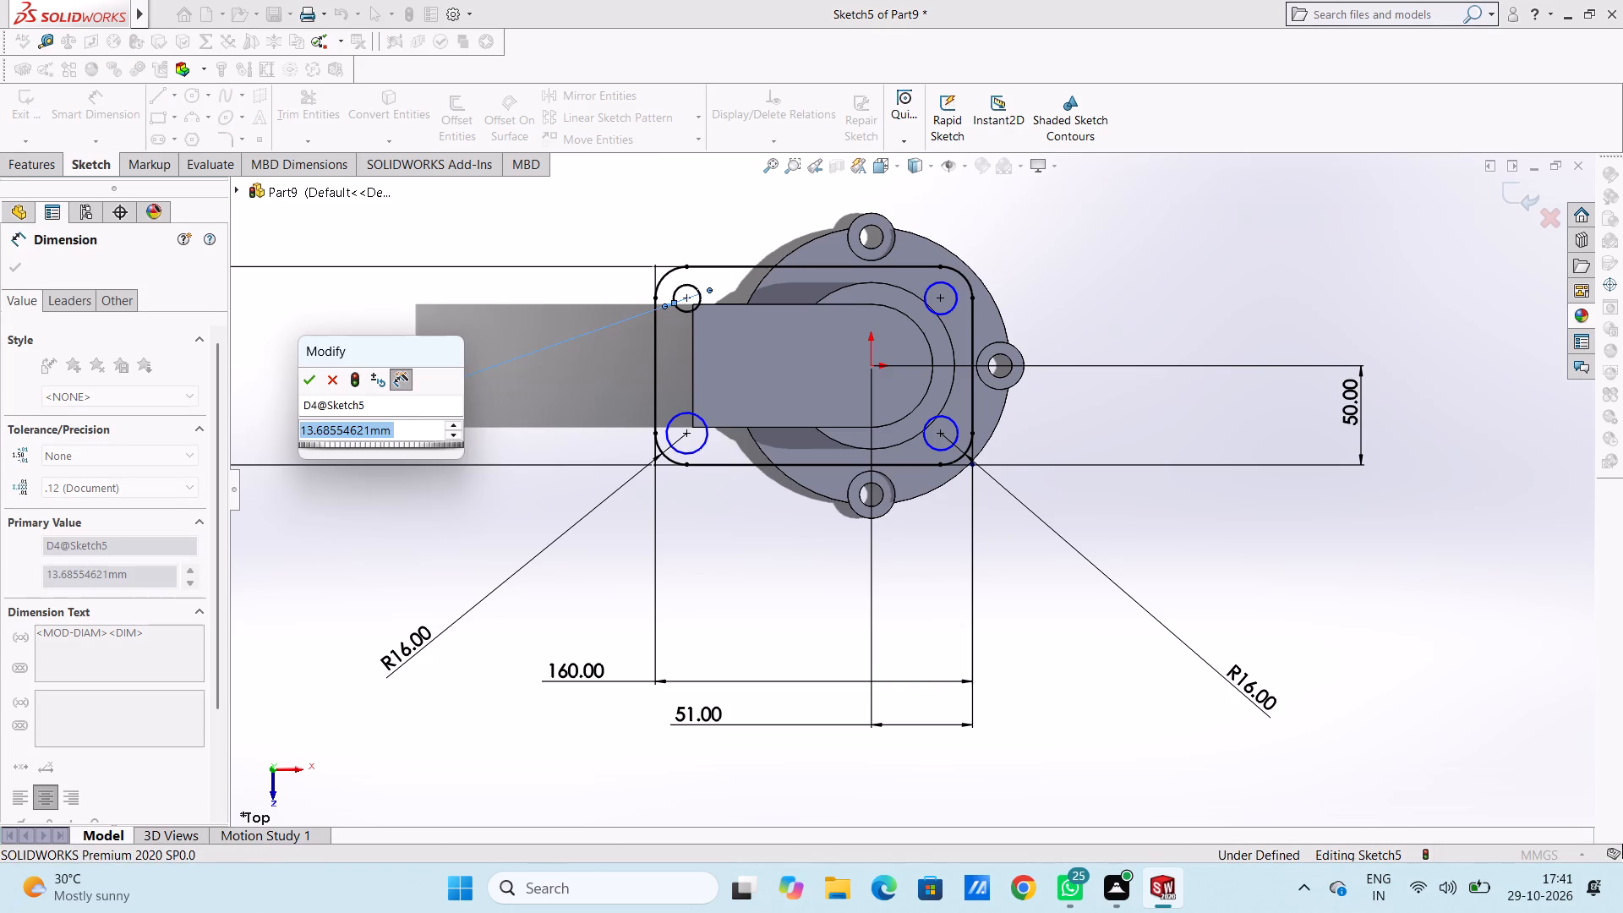
{"action": "type", "text": "12"}
{"action": "key", "text": "Return"}
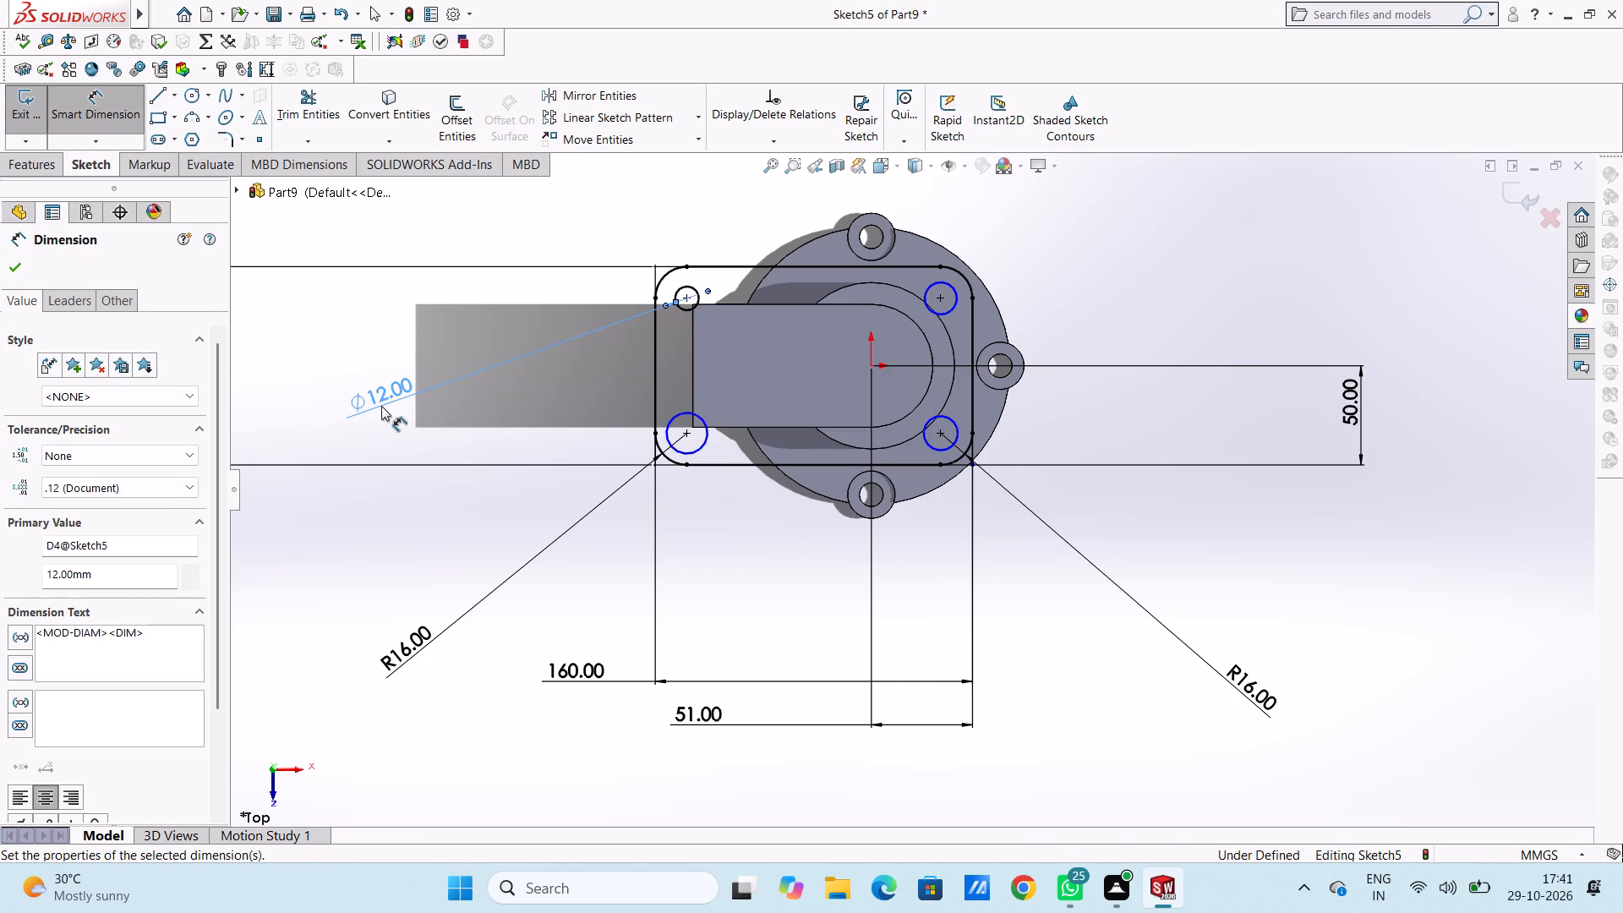
{"action": "left_click", "coordinate": [576, 392]}
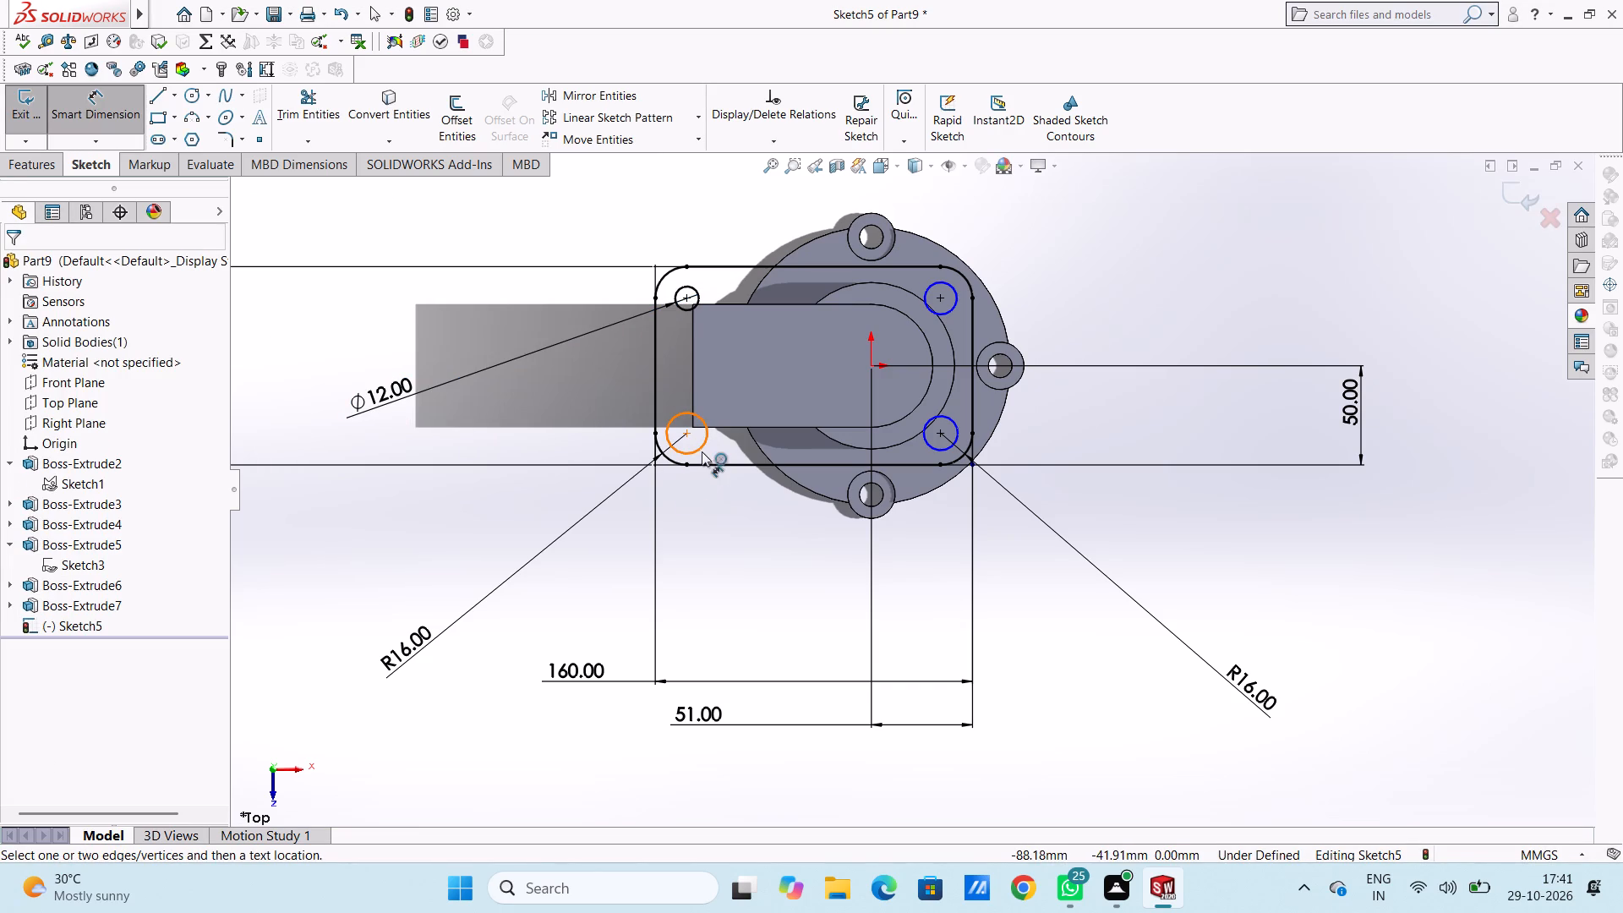
{"action": "left_click_drag", "start_coordinate": [700, 447], "coordinate": [700, 456]}
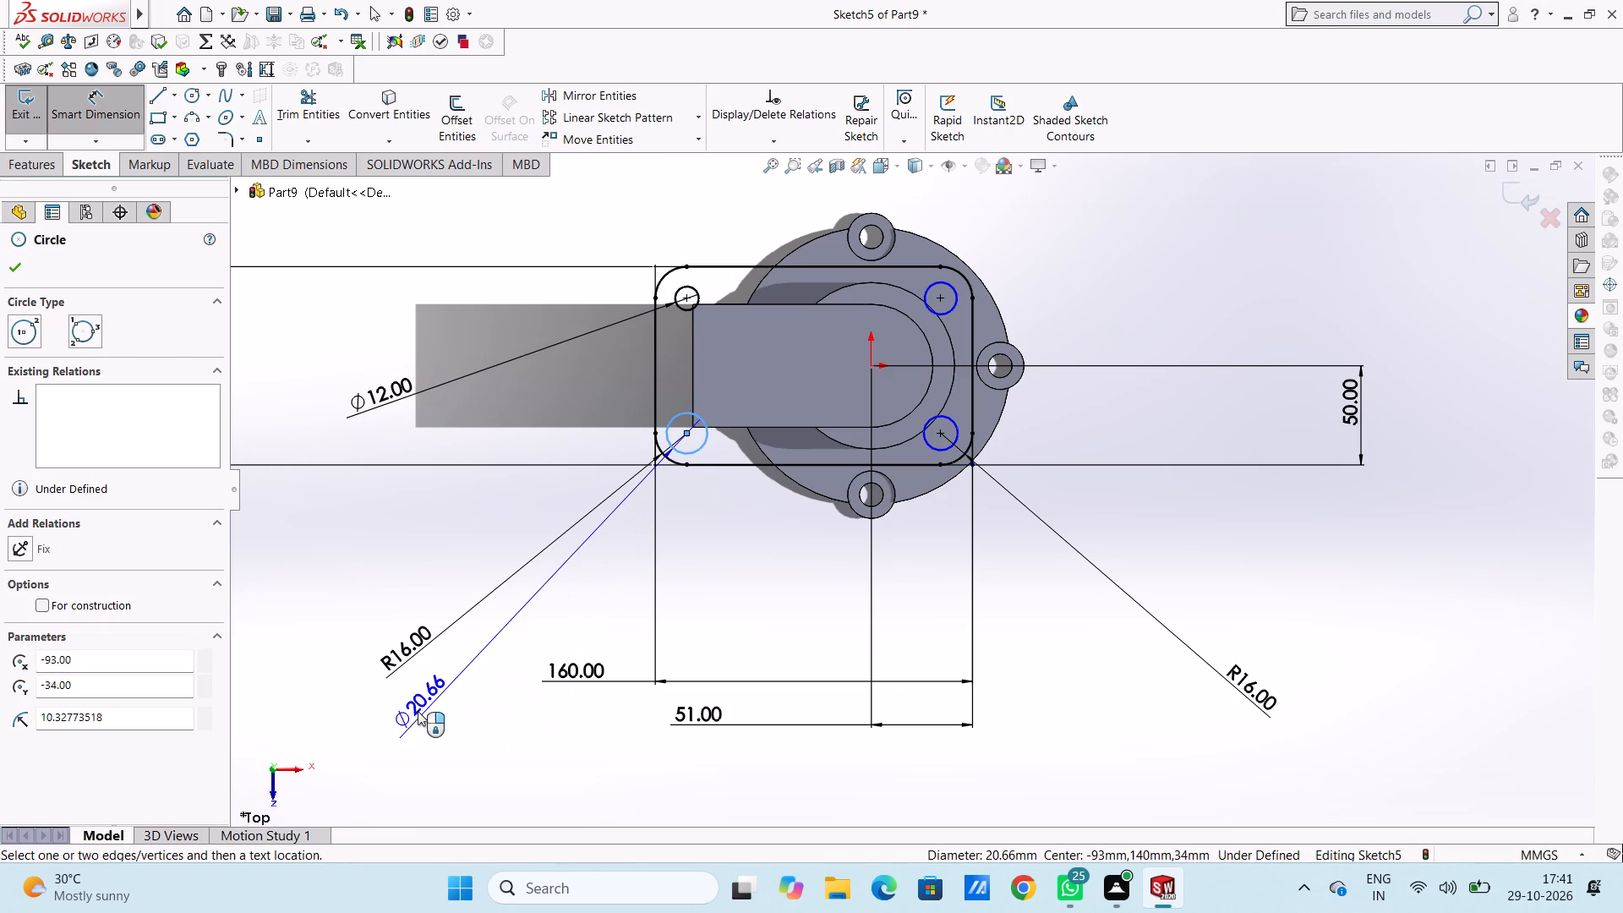
{"action": "left_click", "coordinate": [418, 711]}
{"action": "type", "text": "12"}
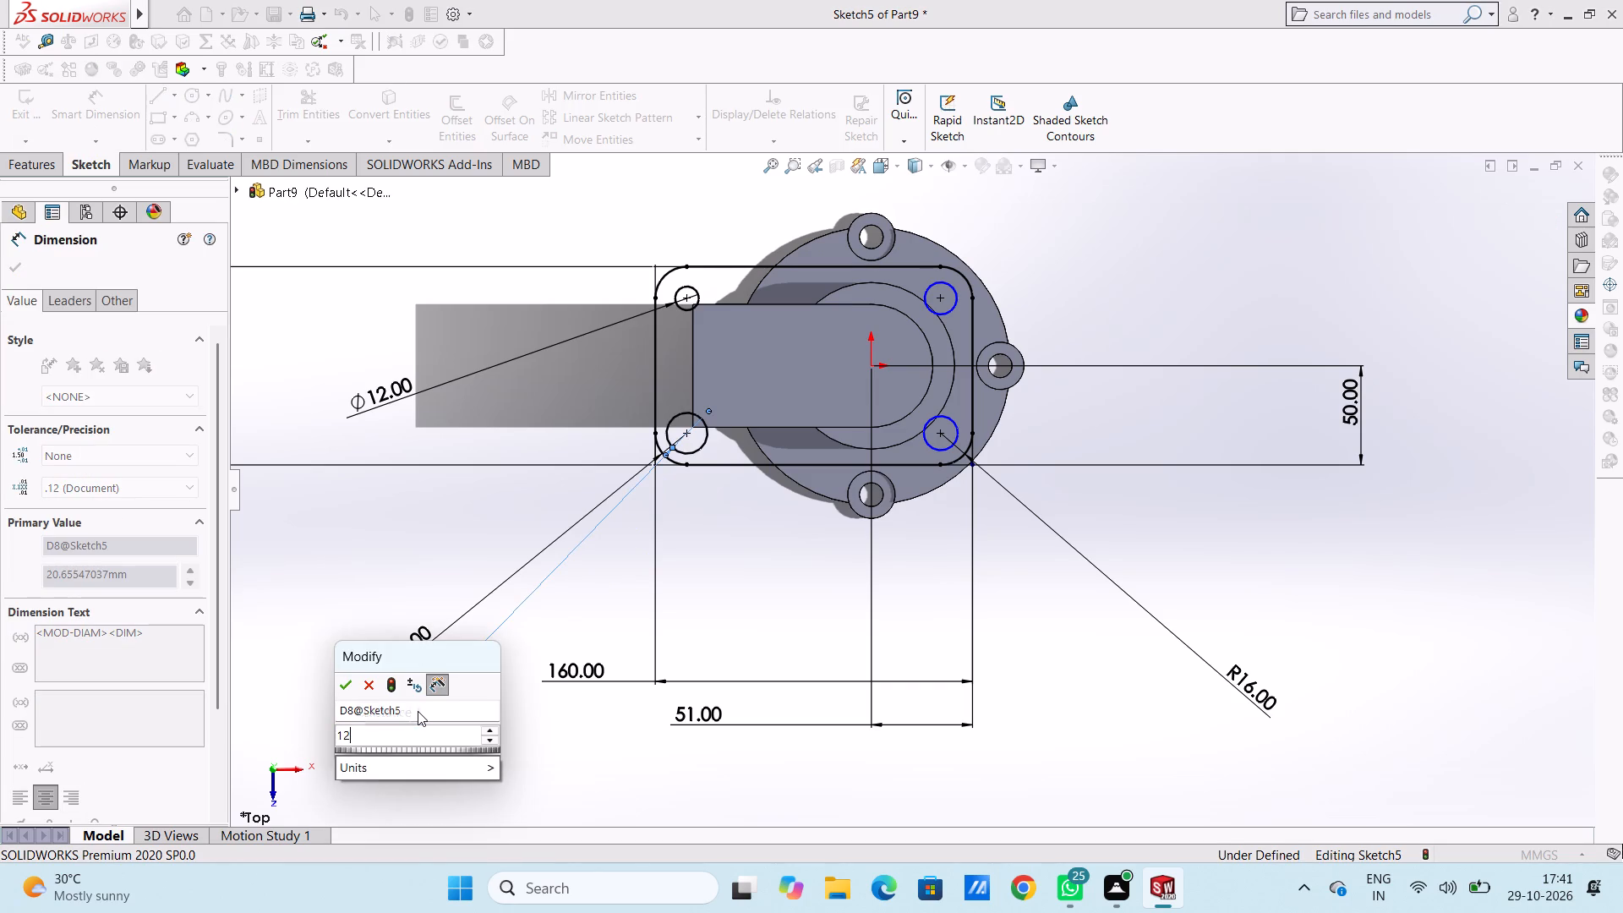
{"action": "key", "text": "Return"}
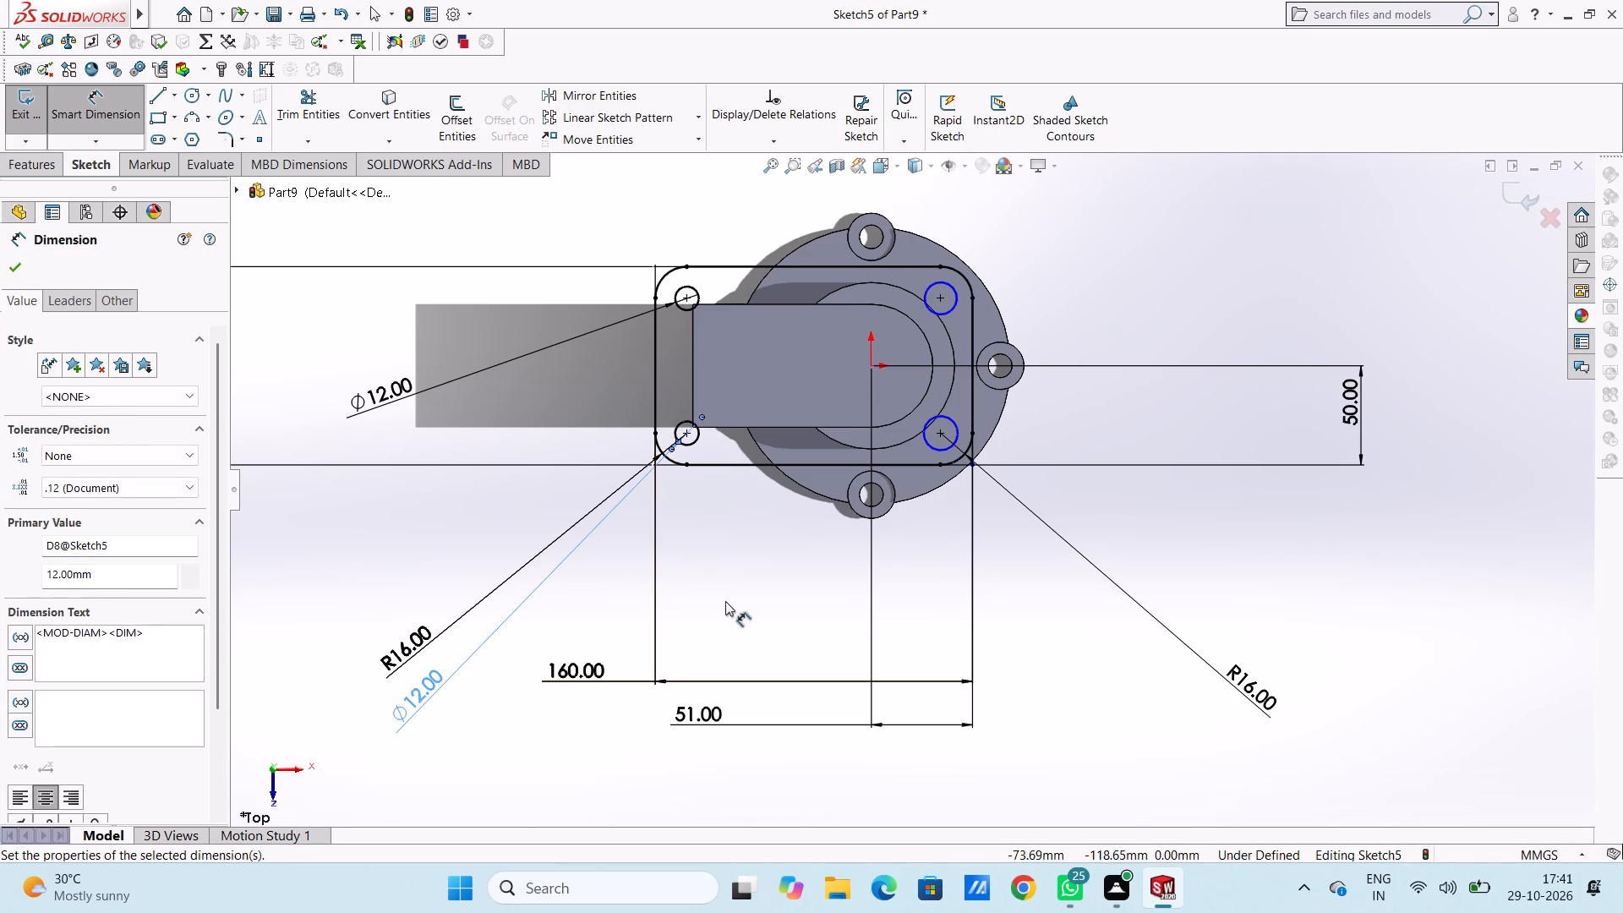
{"action": "left_click", "coordinate": [725, 601]}
Dimension the two right corner circles, upper and lower, to a 12 mm diameter each.
{"action": "left_click", "coordinate": [954, 309]}
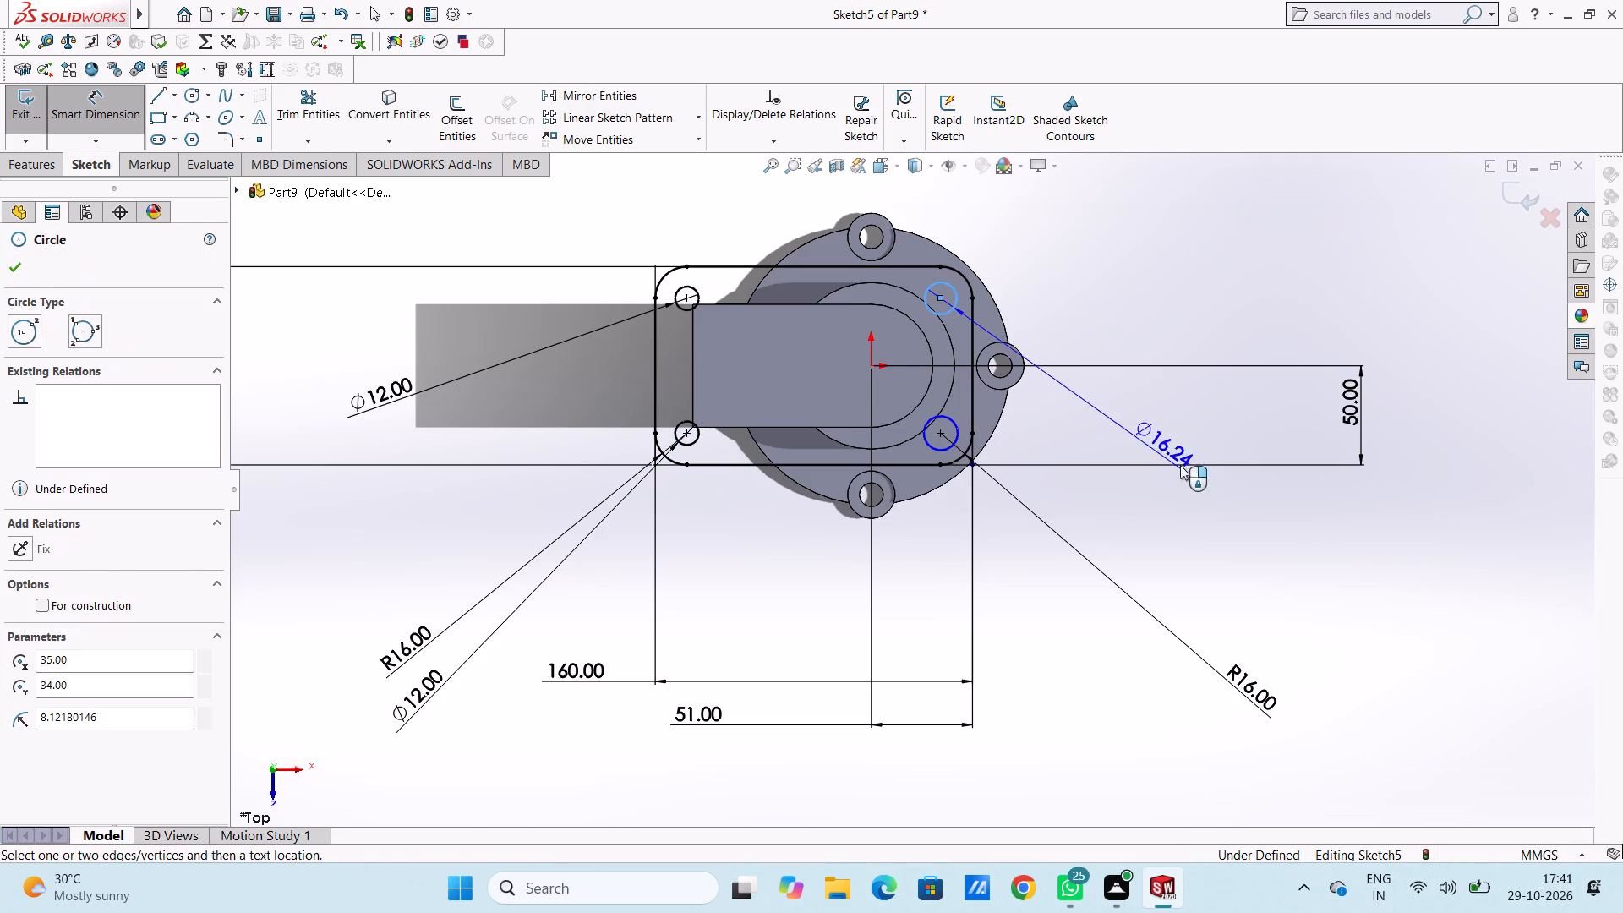
{"action": "left_click", "coordinate": [1303, 560]}
{"action": "type", "text": "12"}
{"action": "key", "text": "Return"}
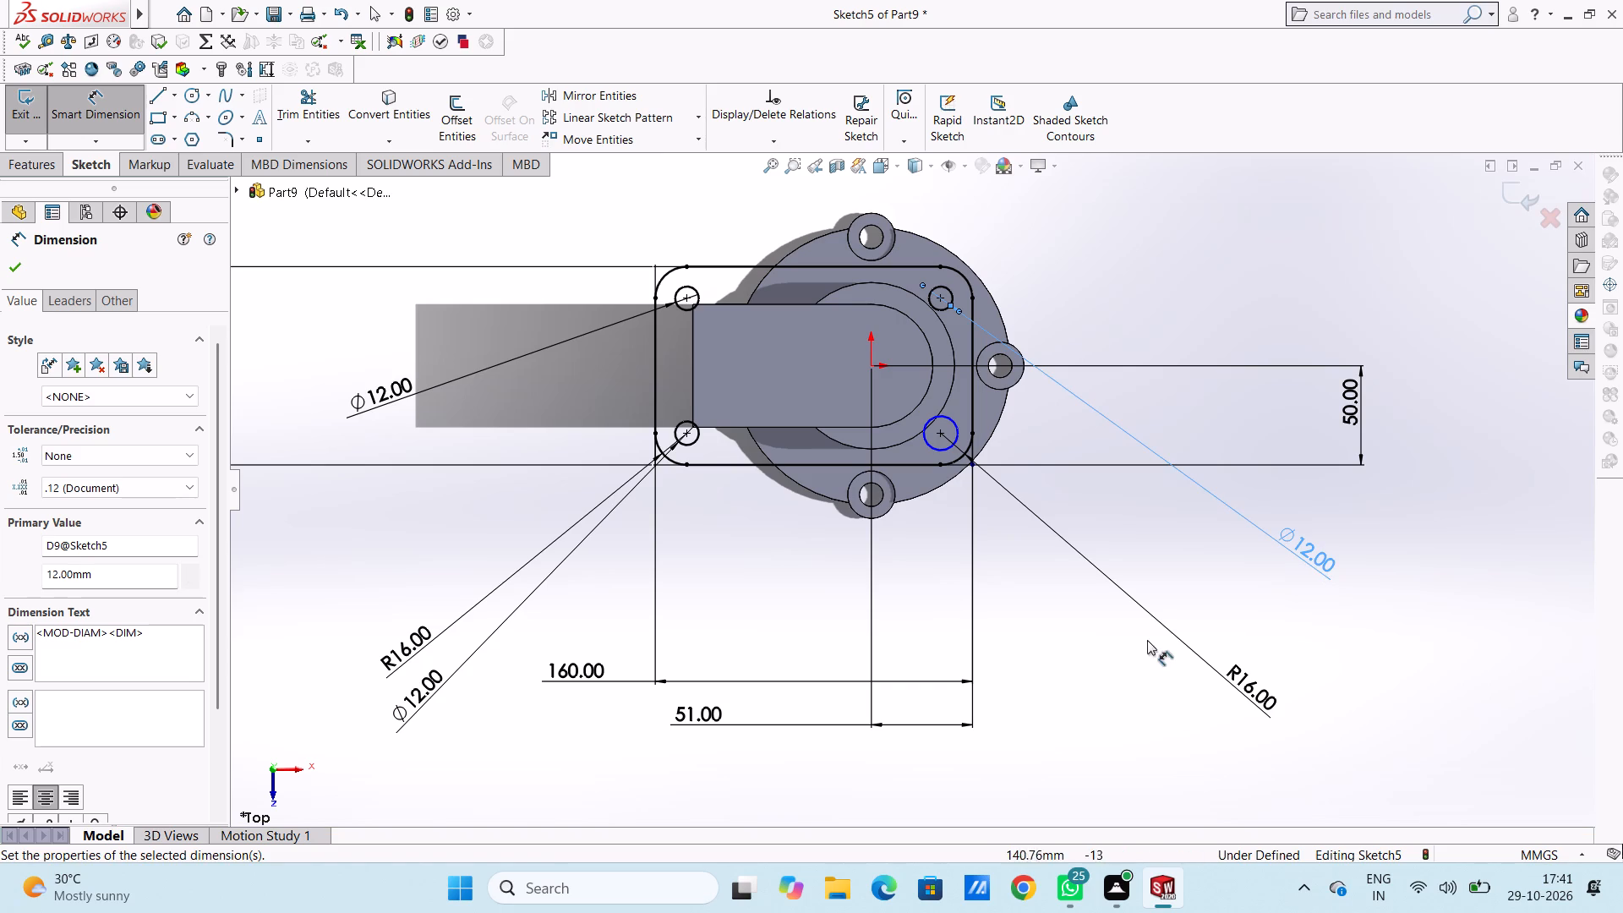
{"action": "left_click", "coordinate": [1131, 511]}
{"action": "left_click", "coordinate": [939, 449]}
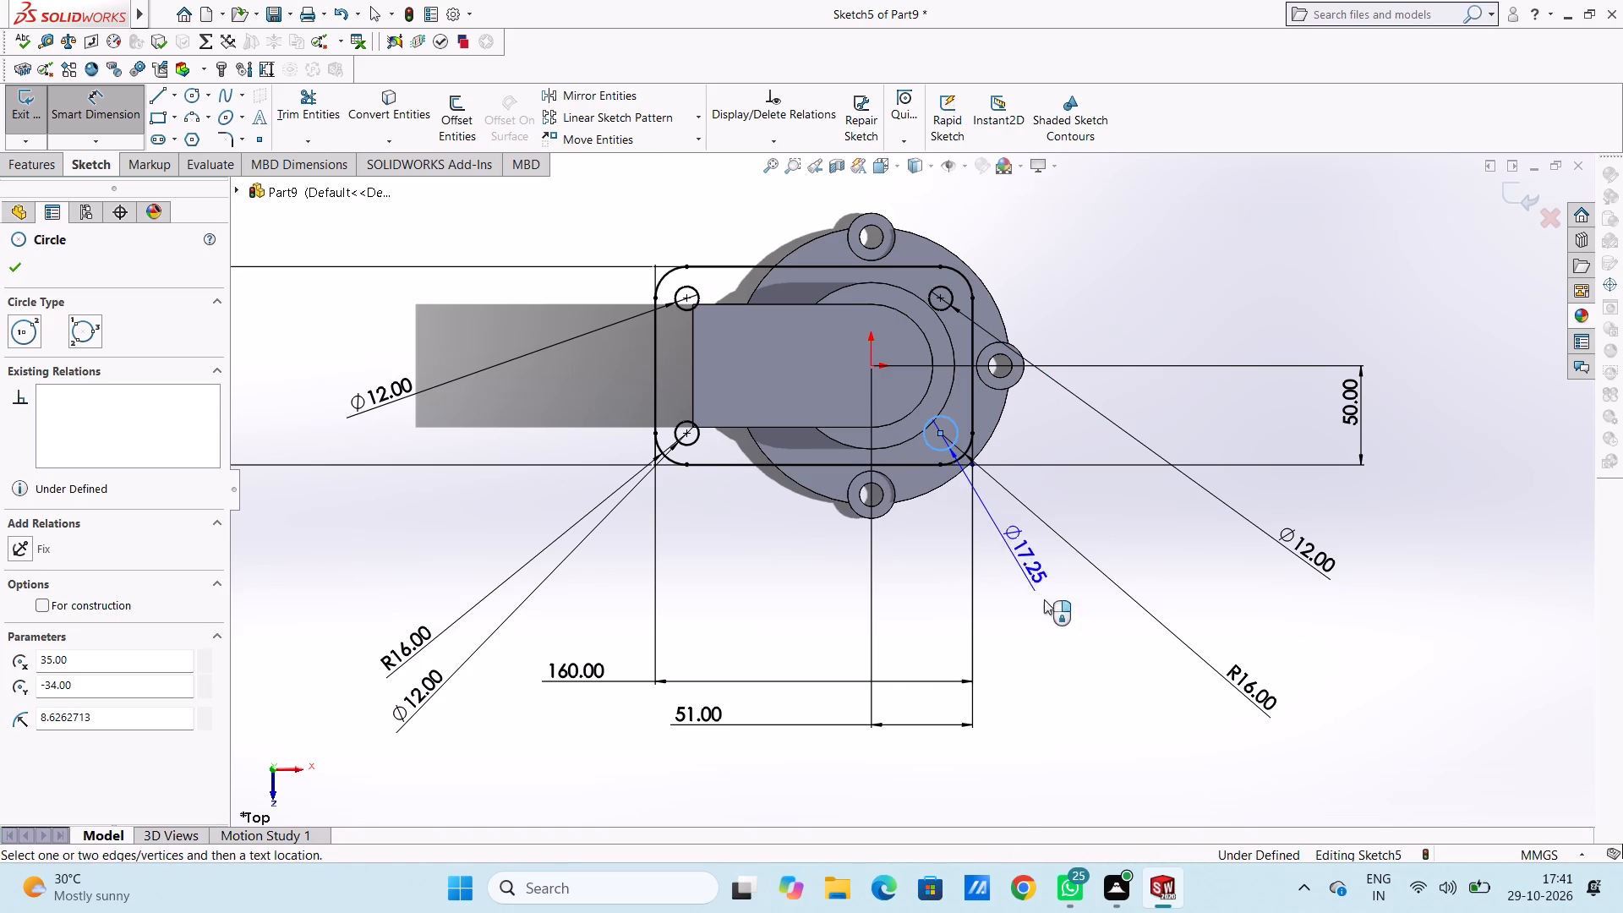
{"action": "left_click", "coordinate": [1121, 703]}
{"action": "type", "text": "12"}
{"action": "key", "text": "Return"}
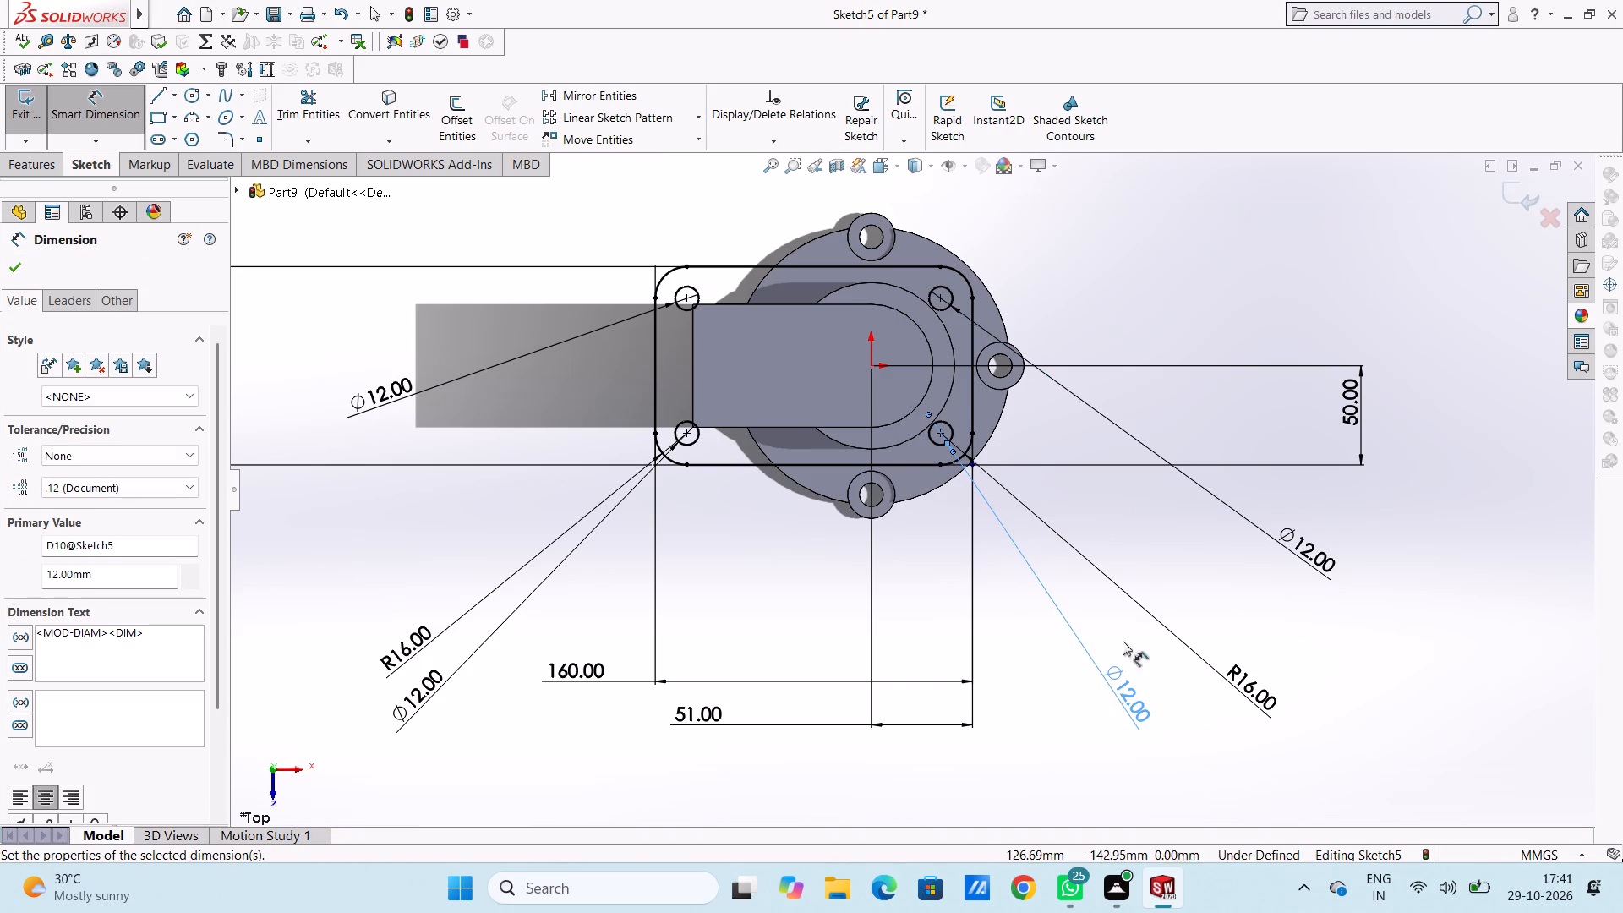
{"action": "left_click", "coordinate": [1131, 550]}
Start a Boss-Extrude of the flange sketch, selecting the region around the block outline and reversing the direction towards the lower plate.
{"action": "middle_click_drag", "start_coordinate": [1014, 642], "coordinate": [1014, 467]}
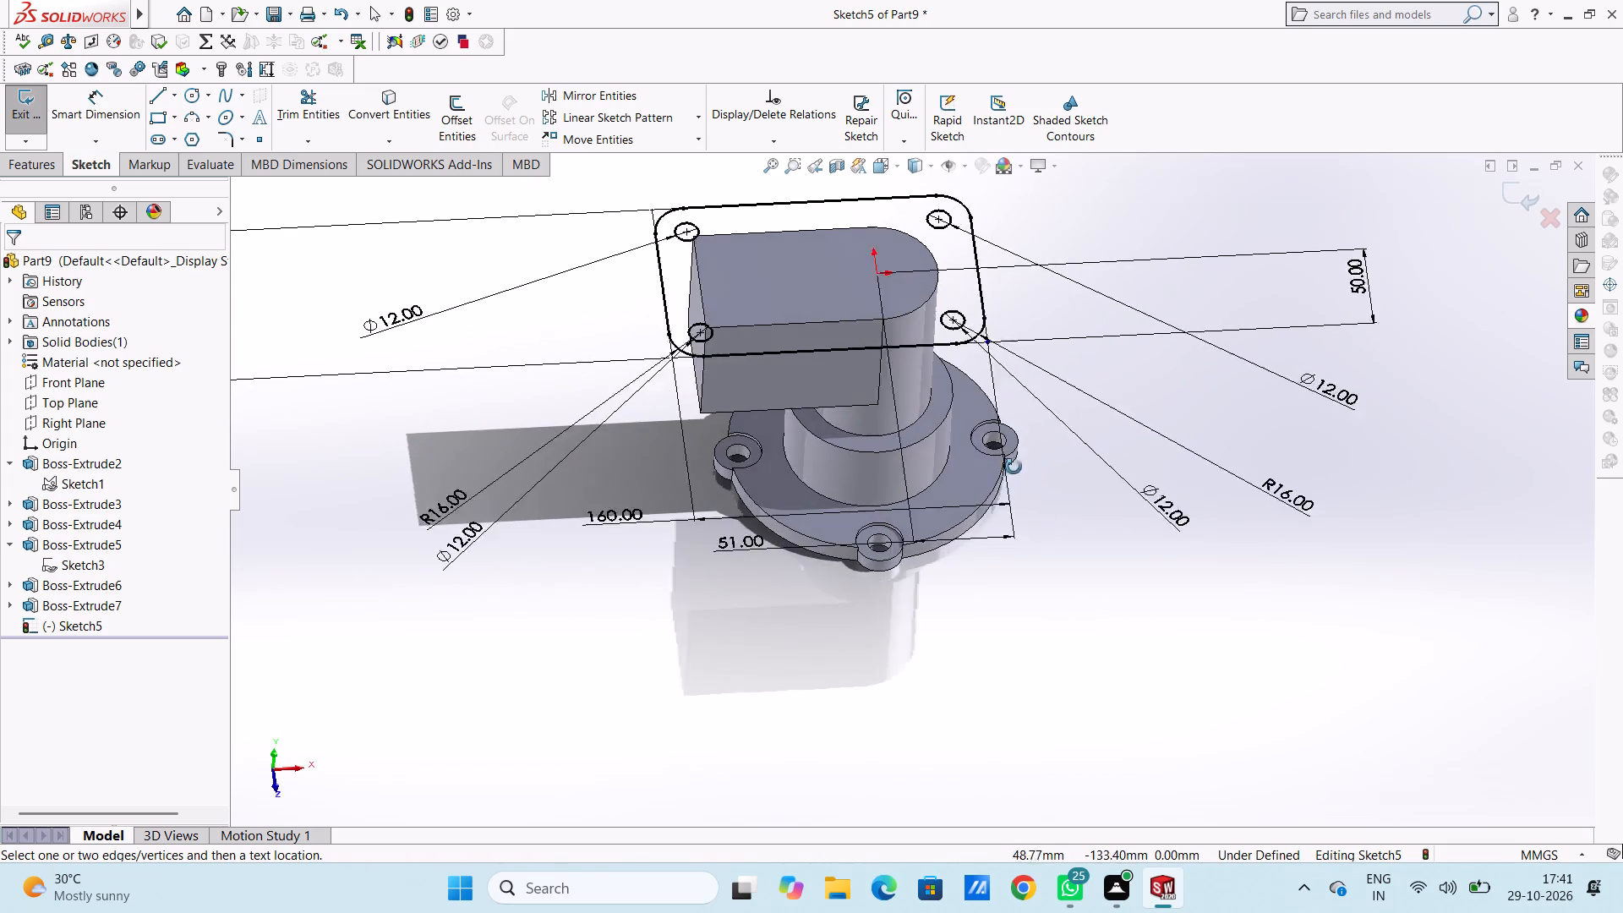
{"action": "middle_click_drag", "start_coordinate": [1014, 467], "coordinate": [1007, 469]}
{"action": "scroll", "coordinate": [1002, 470], "scroll_direction": "up", "scroll_amount": 1}
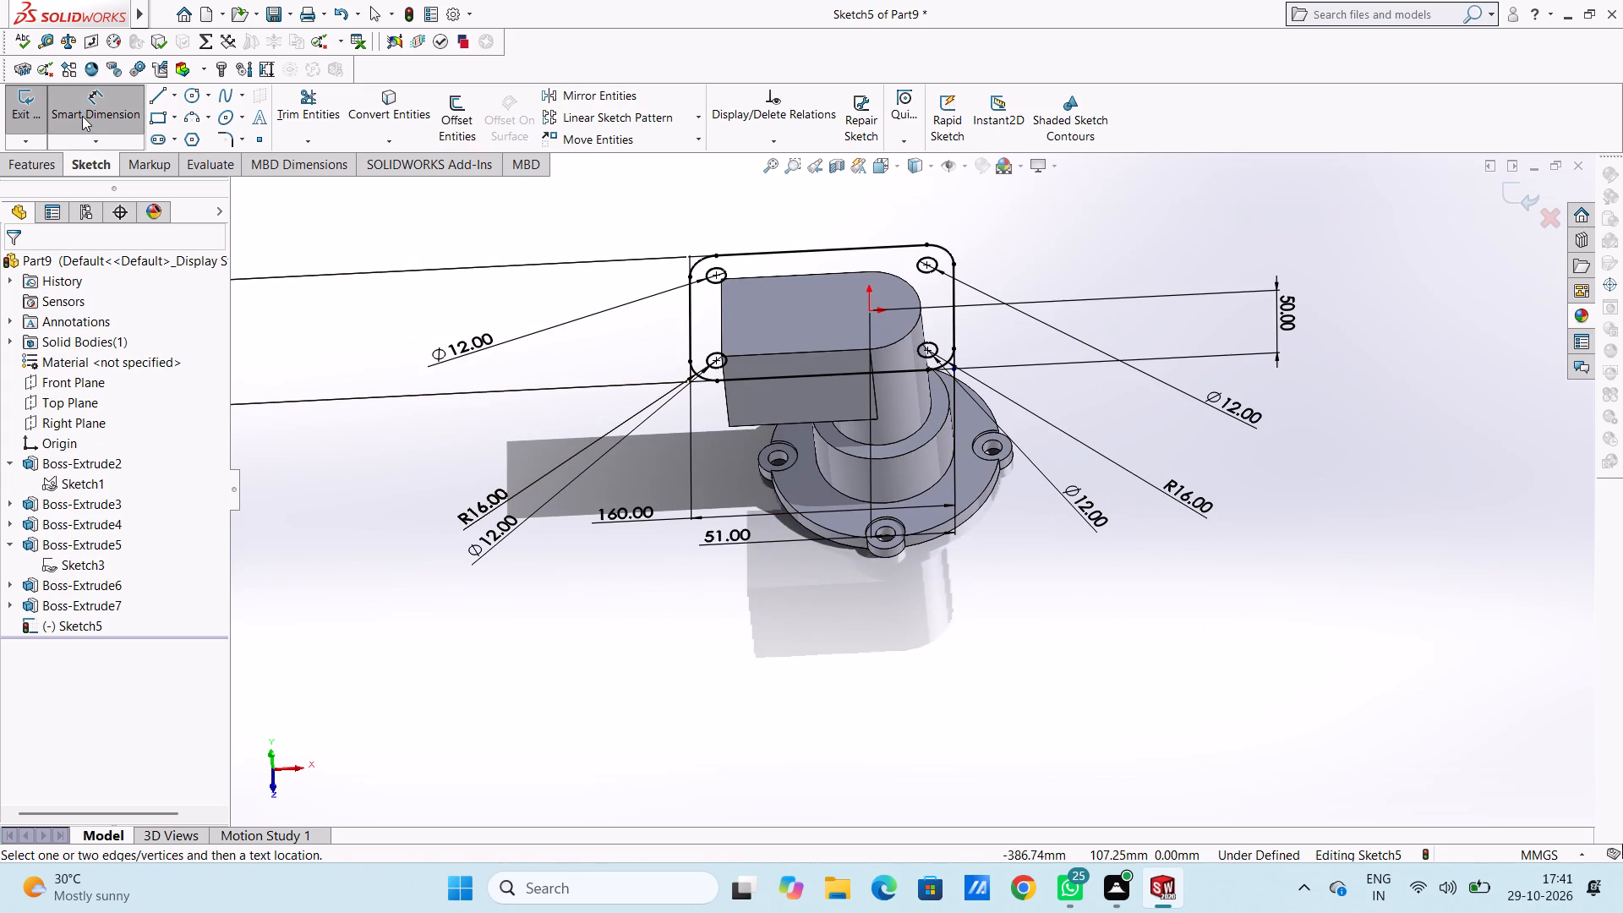
{"action": "left_click", "coordinate": [85, 122]}
{"action": "left_click", "coordinate": [37, 172]}
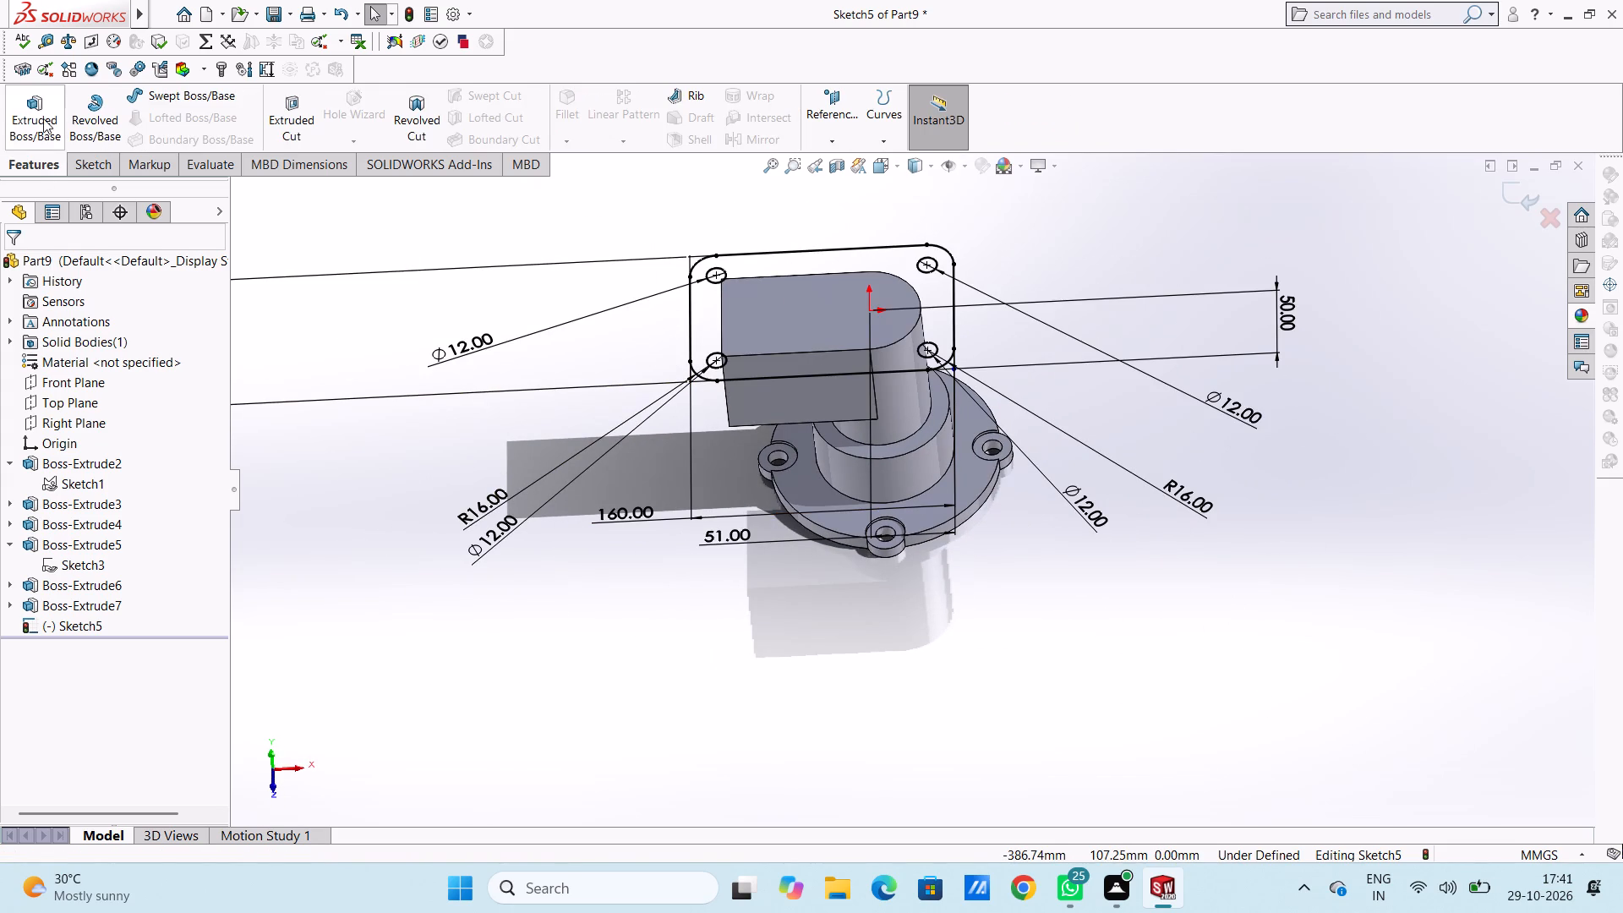
{"action": "left_click", "coordinate": [25, 117]}
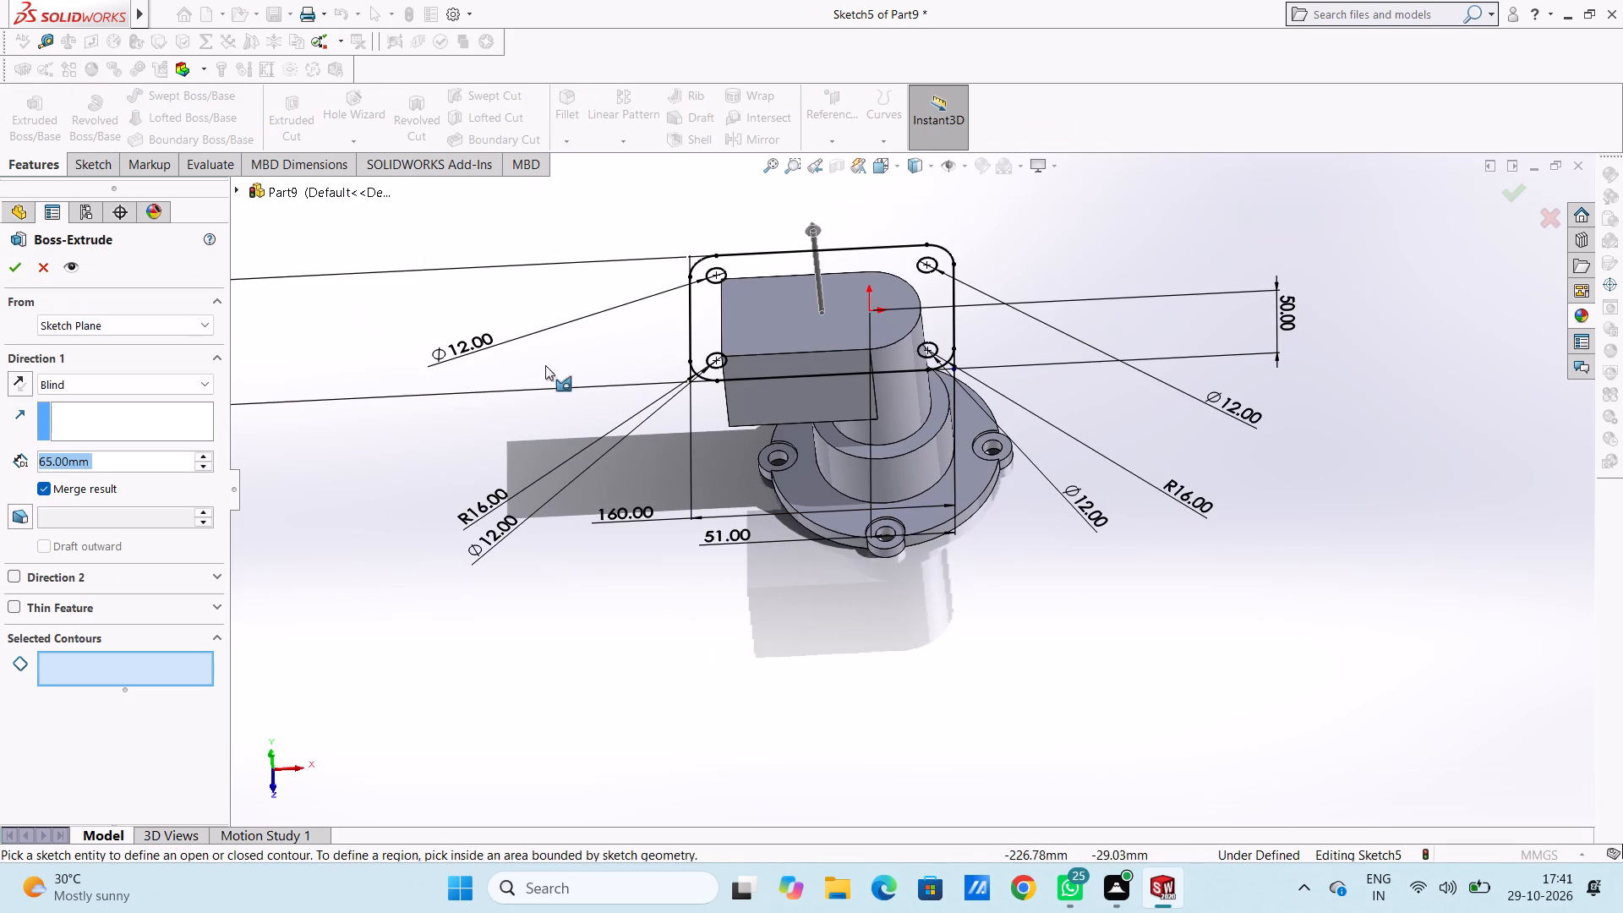
{"action": "left_click", "coordinate": [703, 312]}
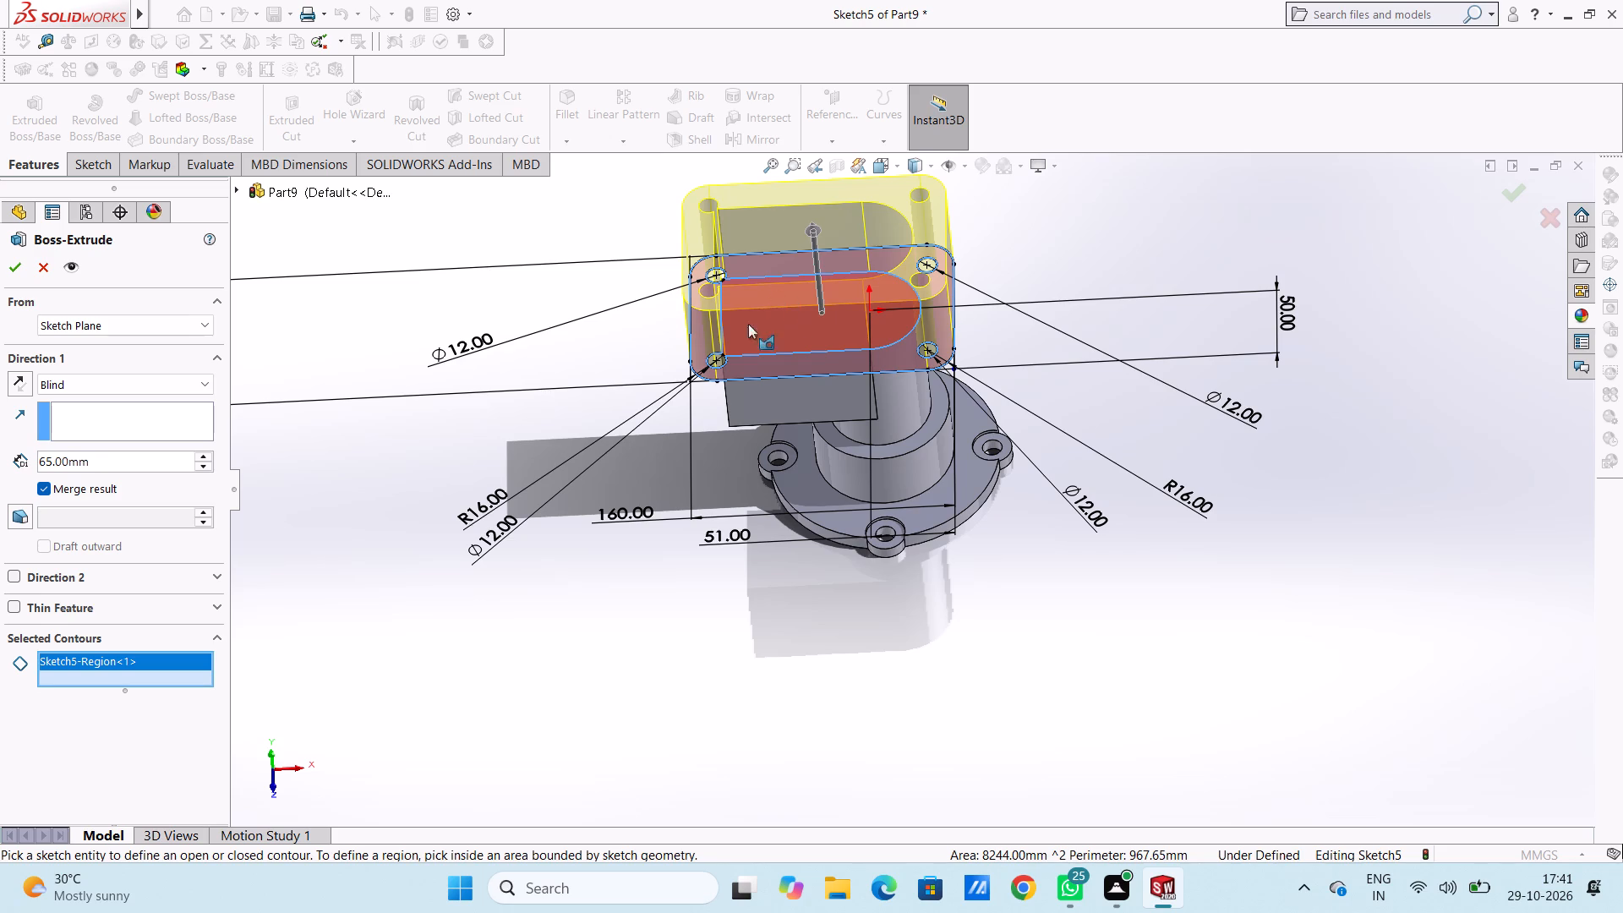
{"action": "left_click", "coordinate": [25, 379]}
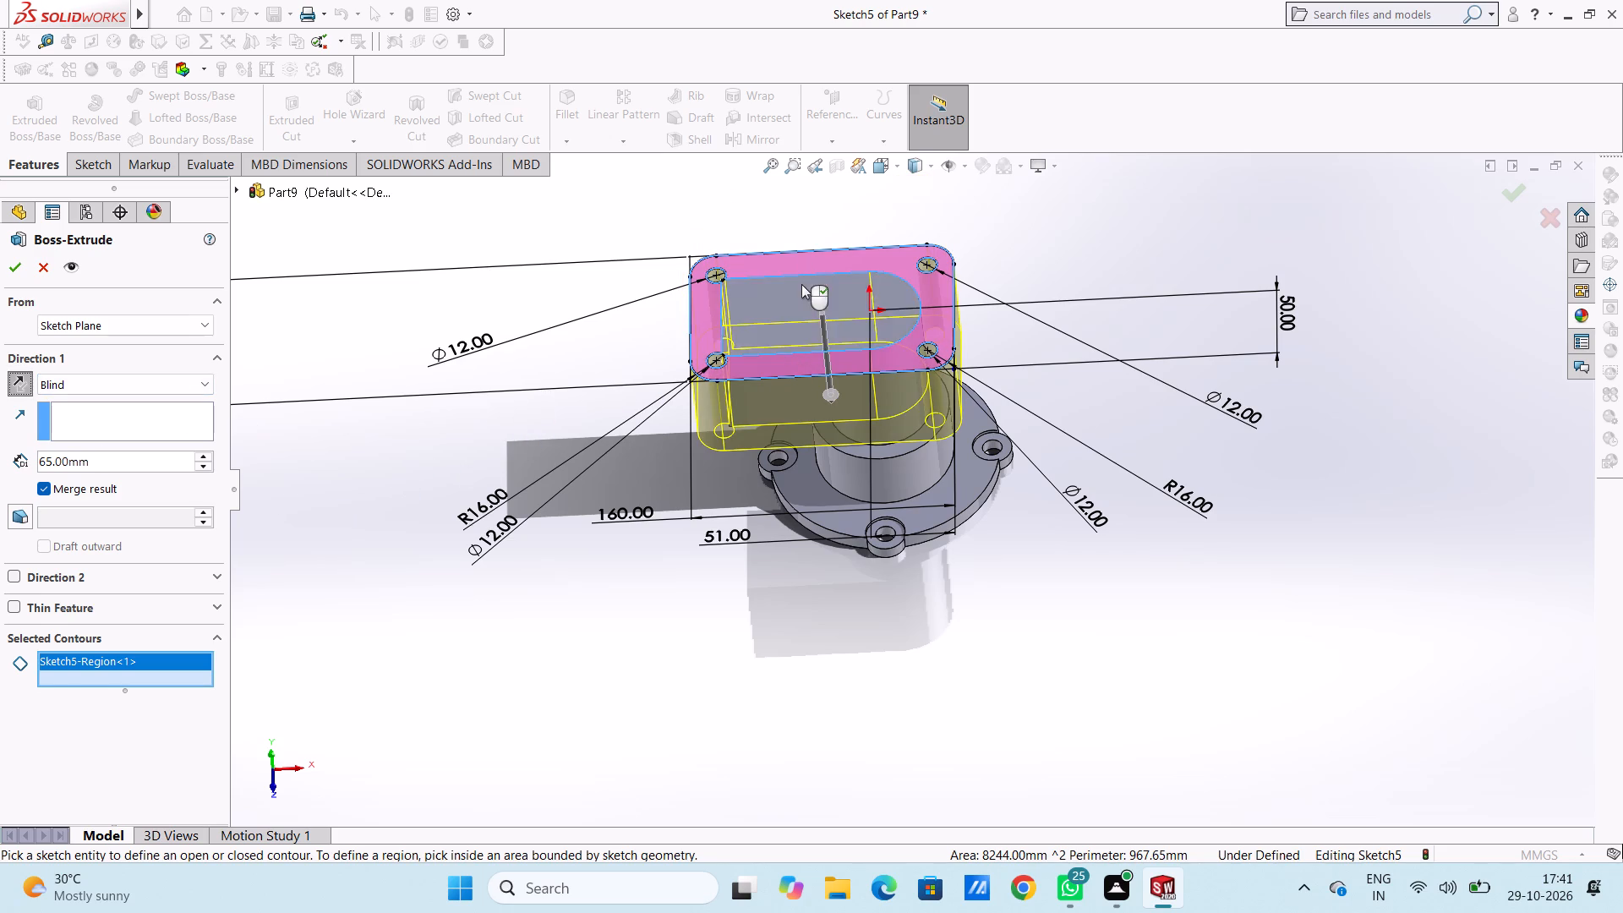
Add the round-ended block region and the small block-corner areas beside the two left holes to the extrude's selected contours.
{"action": "left_click", "coordinate": [801, 292]}
{"action": "middle_click_drag", "start_coordinate": [804, 213], "coordinate": [815, 404]}
{"action": "scroll", "coordinate": [749, 402], "scroll_direction": "down", "scroll_amount": 5}
{"action": "scroll", "coordinate": [813, 325], "scroll_direction": "down", "scroll_amount": 4}
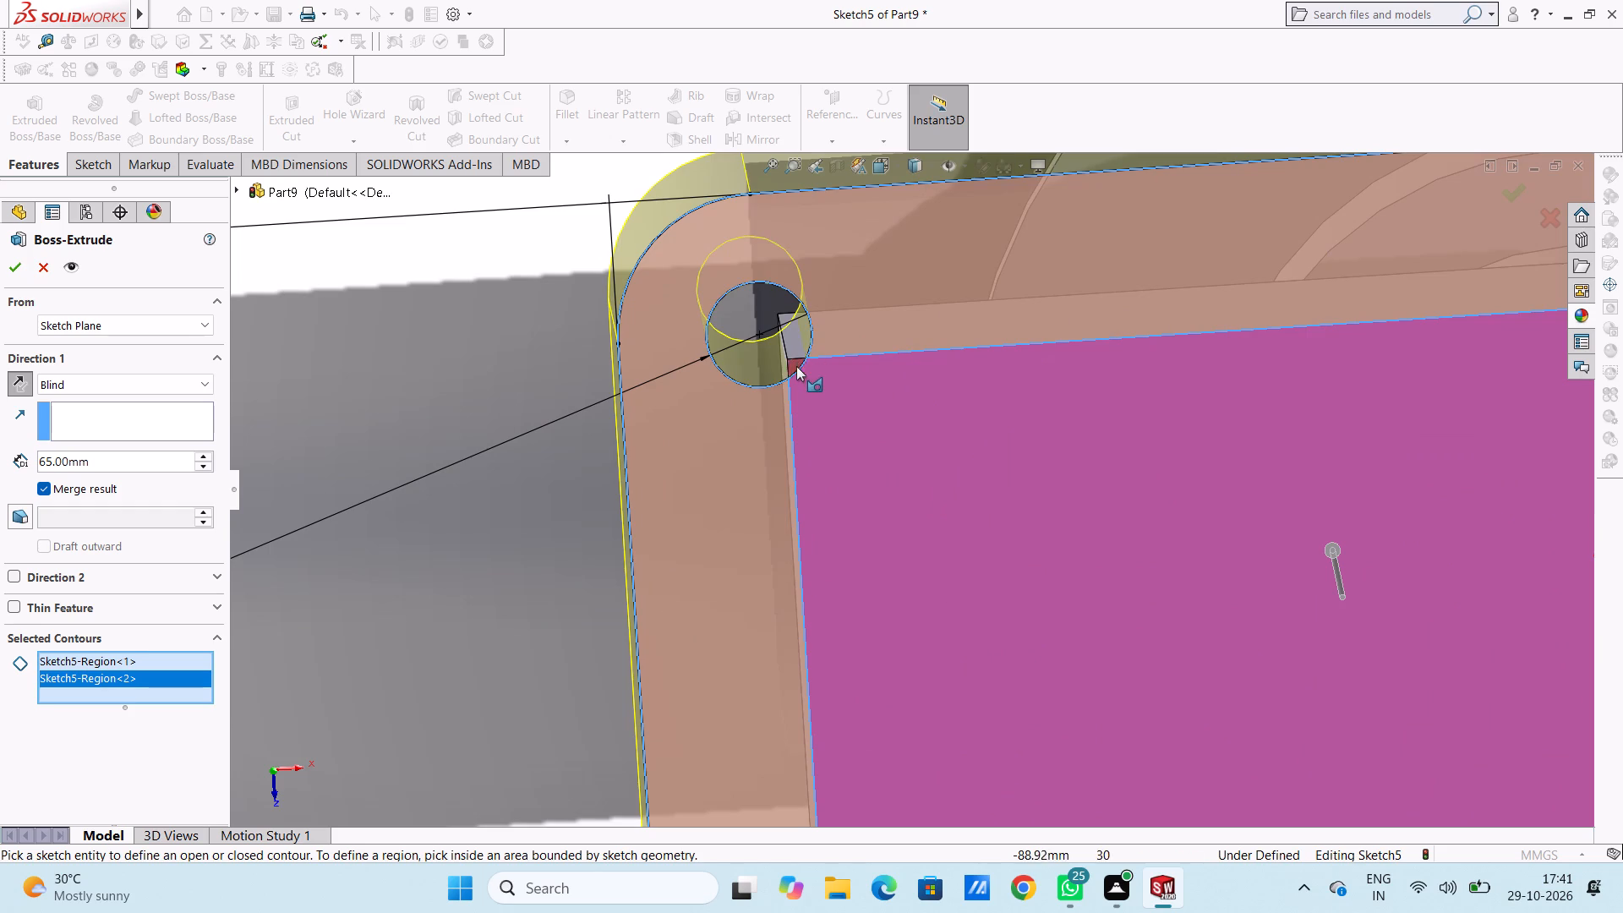
{"action": "left_click", "coordinate": [796, 366]}
{"action": "left_click", "coordinate": [796, 366]}
{"action": "left_click", "coordinate": [790, 363]}
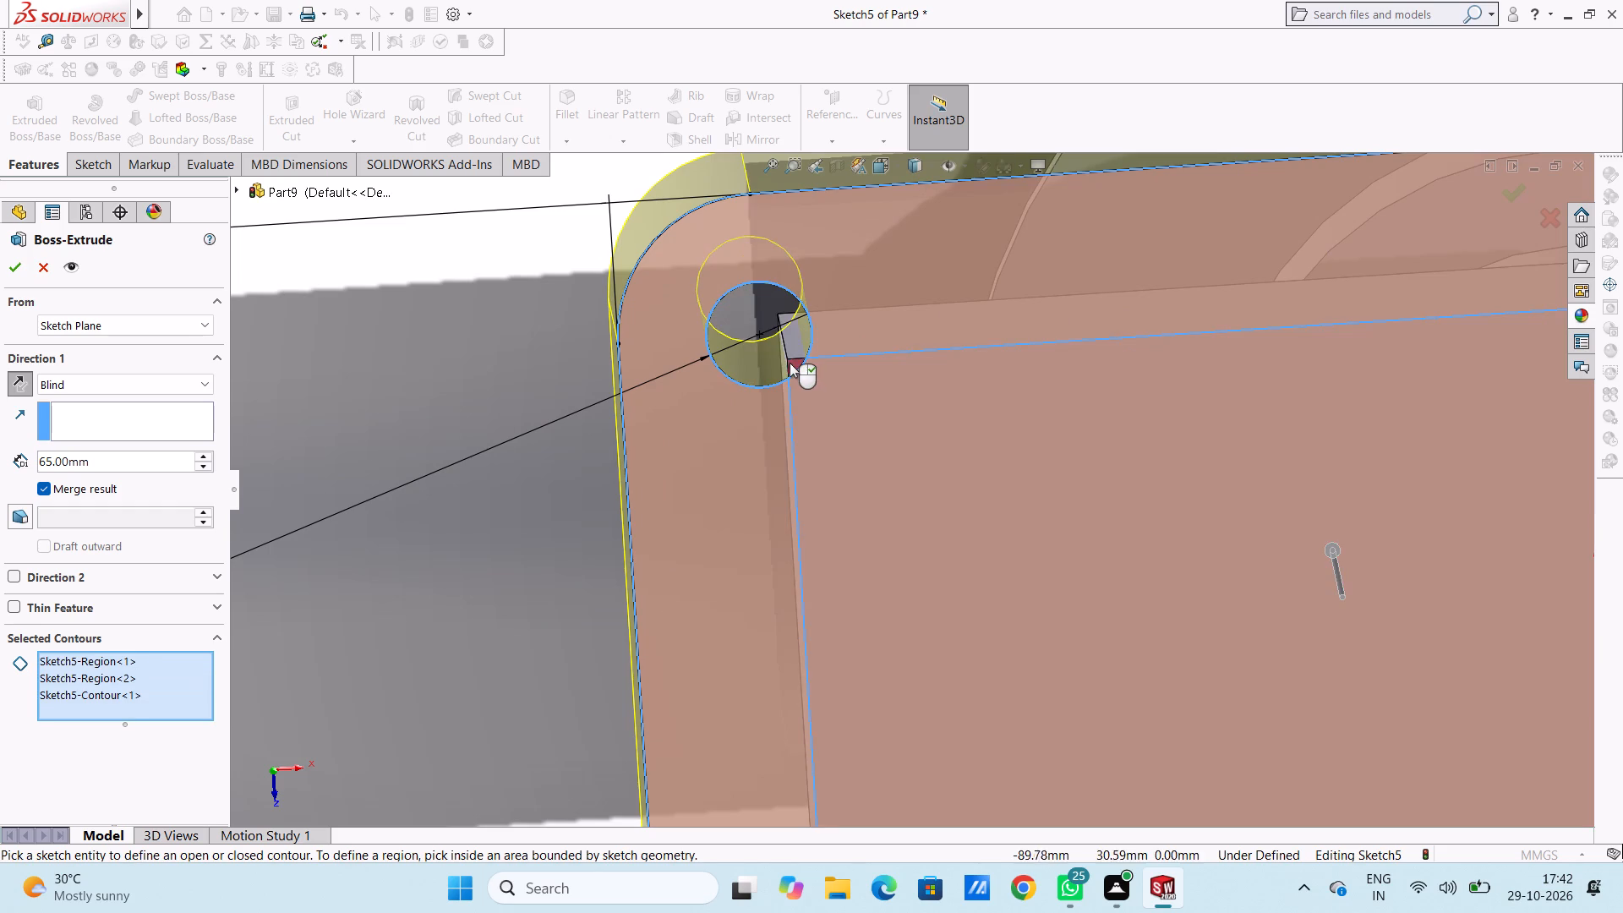
{"action": "scroll", "coordinate": [856, 462], "scroll_direction": "up", "scroll_amount": 4}
{"action": "middle_click_drag", "start_coordinate": [965, 530], "coordinate": [965, 369]}
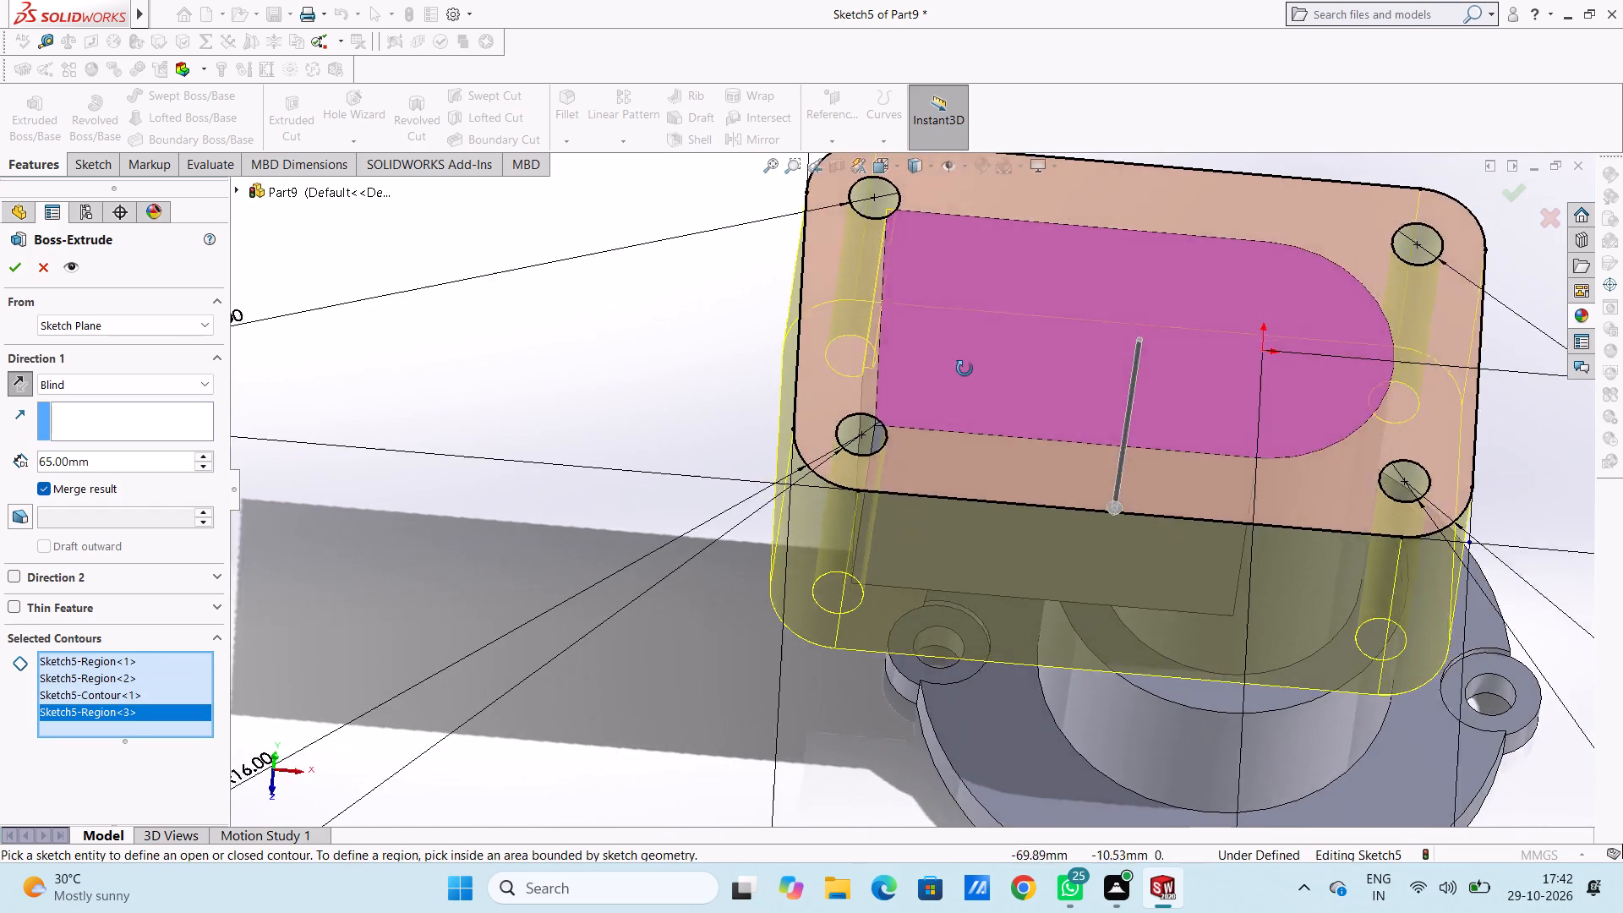
{"action": "middle_click_drag", "start_coordinate": [965, 369], "coordinate": [965, 372]}
{"action": "scroll", "coordinate": [904, 490], "scroll_direction": "down", "scroll_amount": 5}
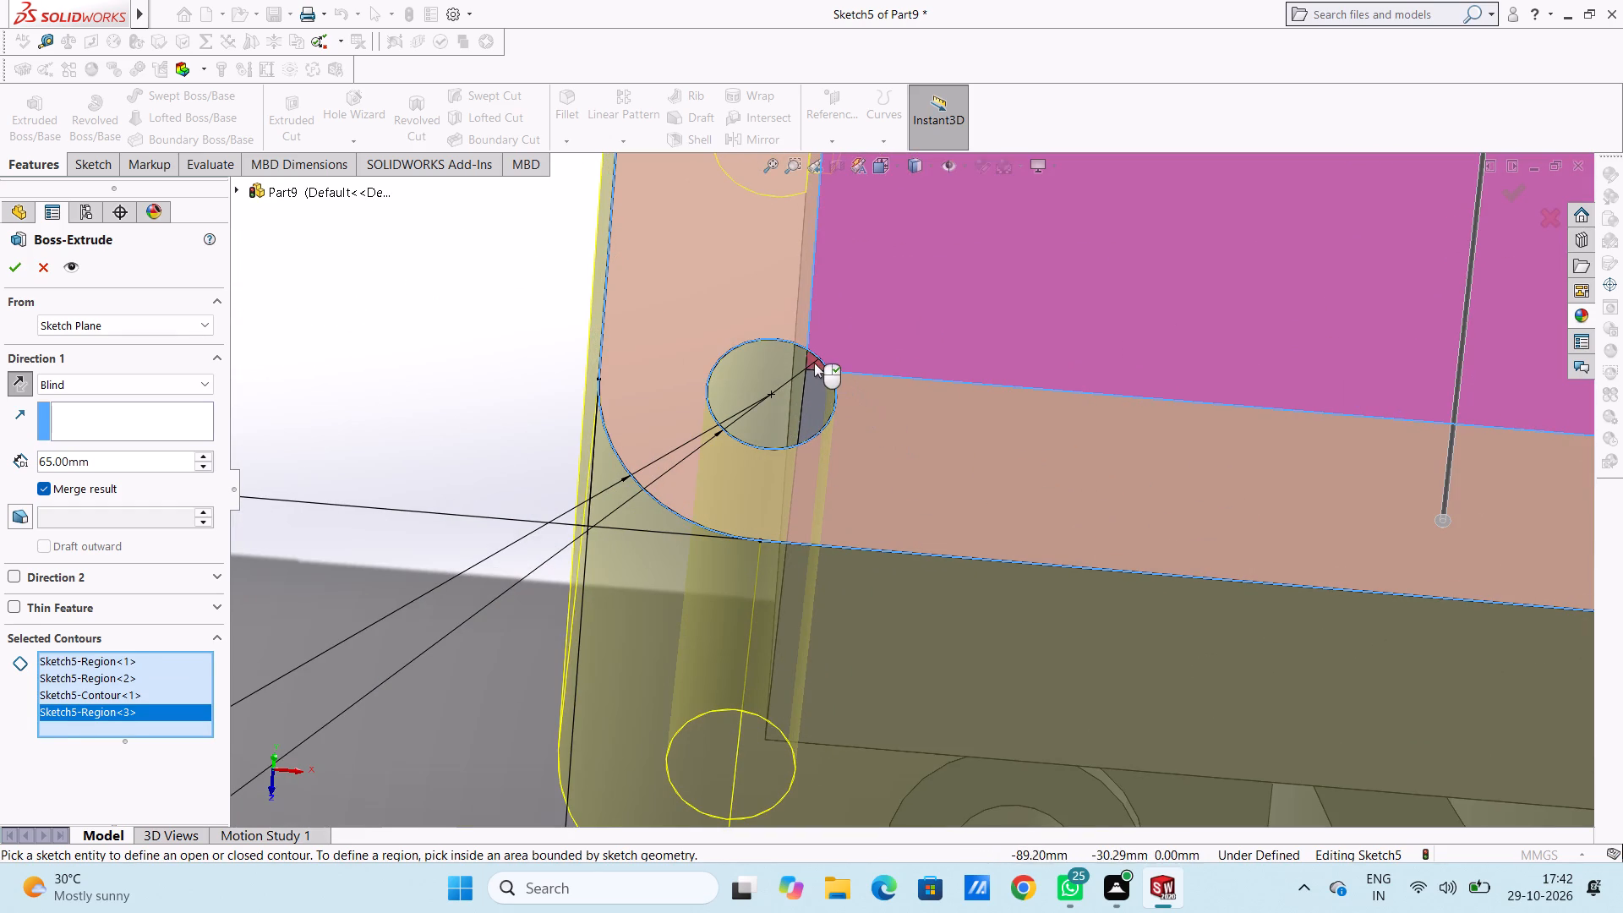
{"action": "left_click", "coordinate": [814, 363]}
{"action": "scroll", "coordinate": [840, 395], "scroll_direction": "up", "scroll_amount": 5}
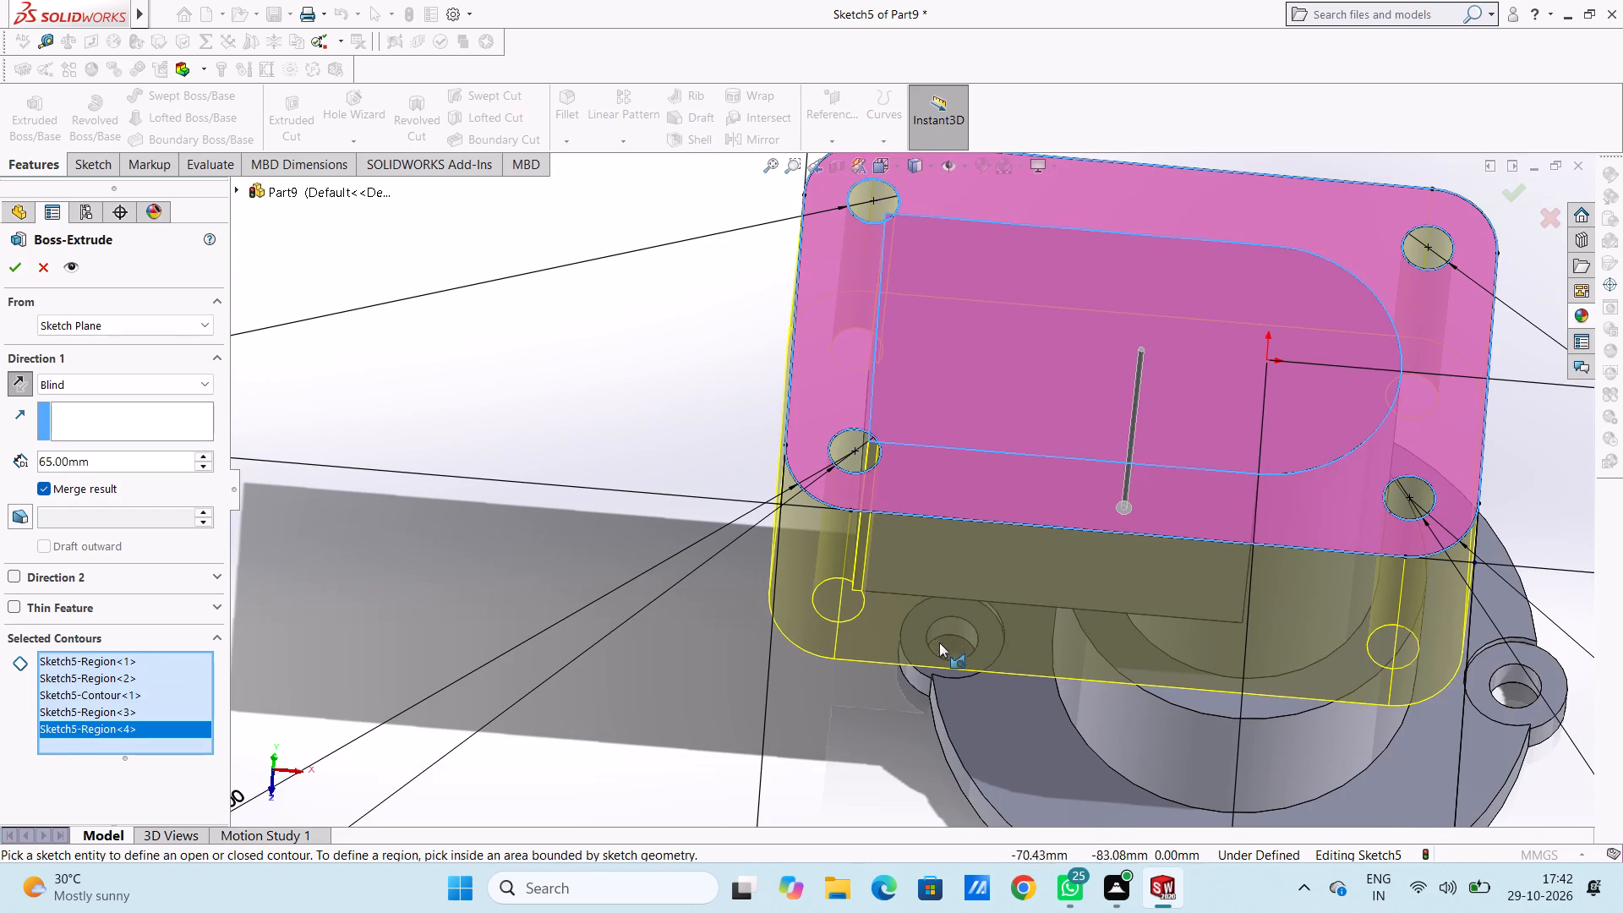
Set the flange's blind extrude depth to 10 mm and complete the Boss-Extrude.
{"action": "middle_click_drag", "start_coordinate": [937, 658], "coordinate": [936, 544]}
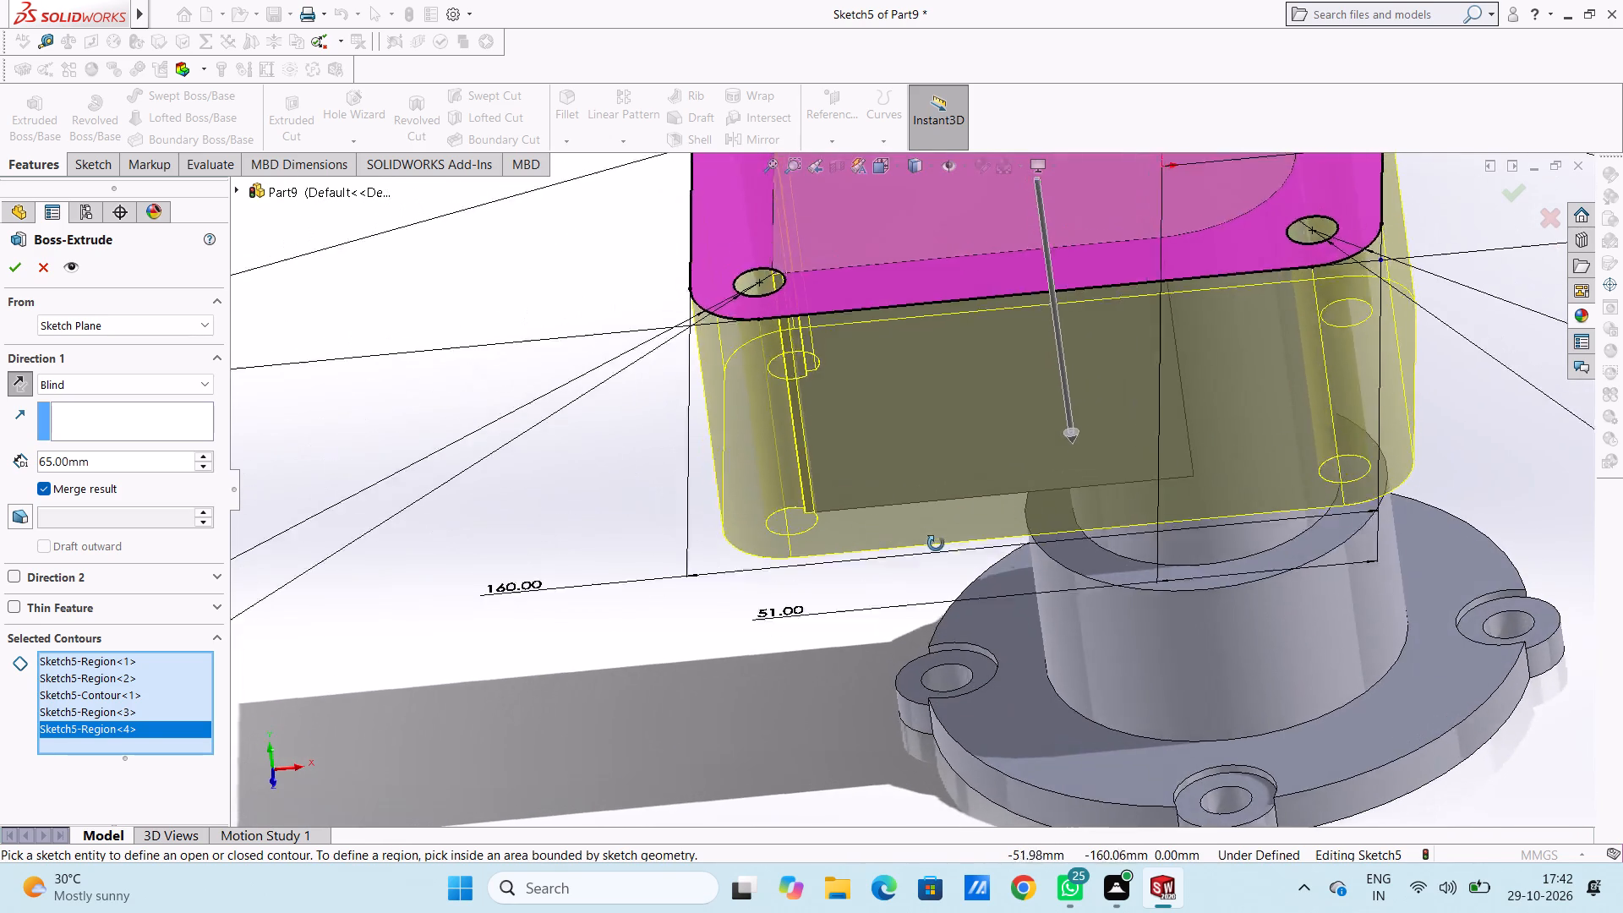
{"action": "middle_click_drag", "start_coordinate": [936, 544], "coordinate": [937, 550]}
{"action": "scroll", "coordinate": [938, 550], "scroll_direction": "up", "scroll_amount": 3}
{"action": "middle_click_drag", "start_coordinate": [828, 609], "coordinate": [850, 605]}
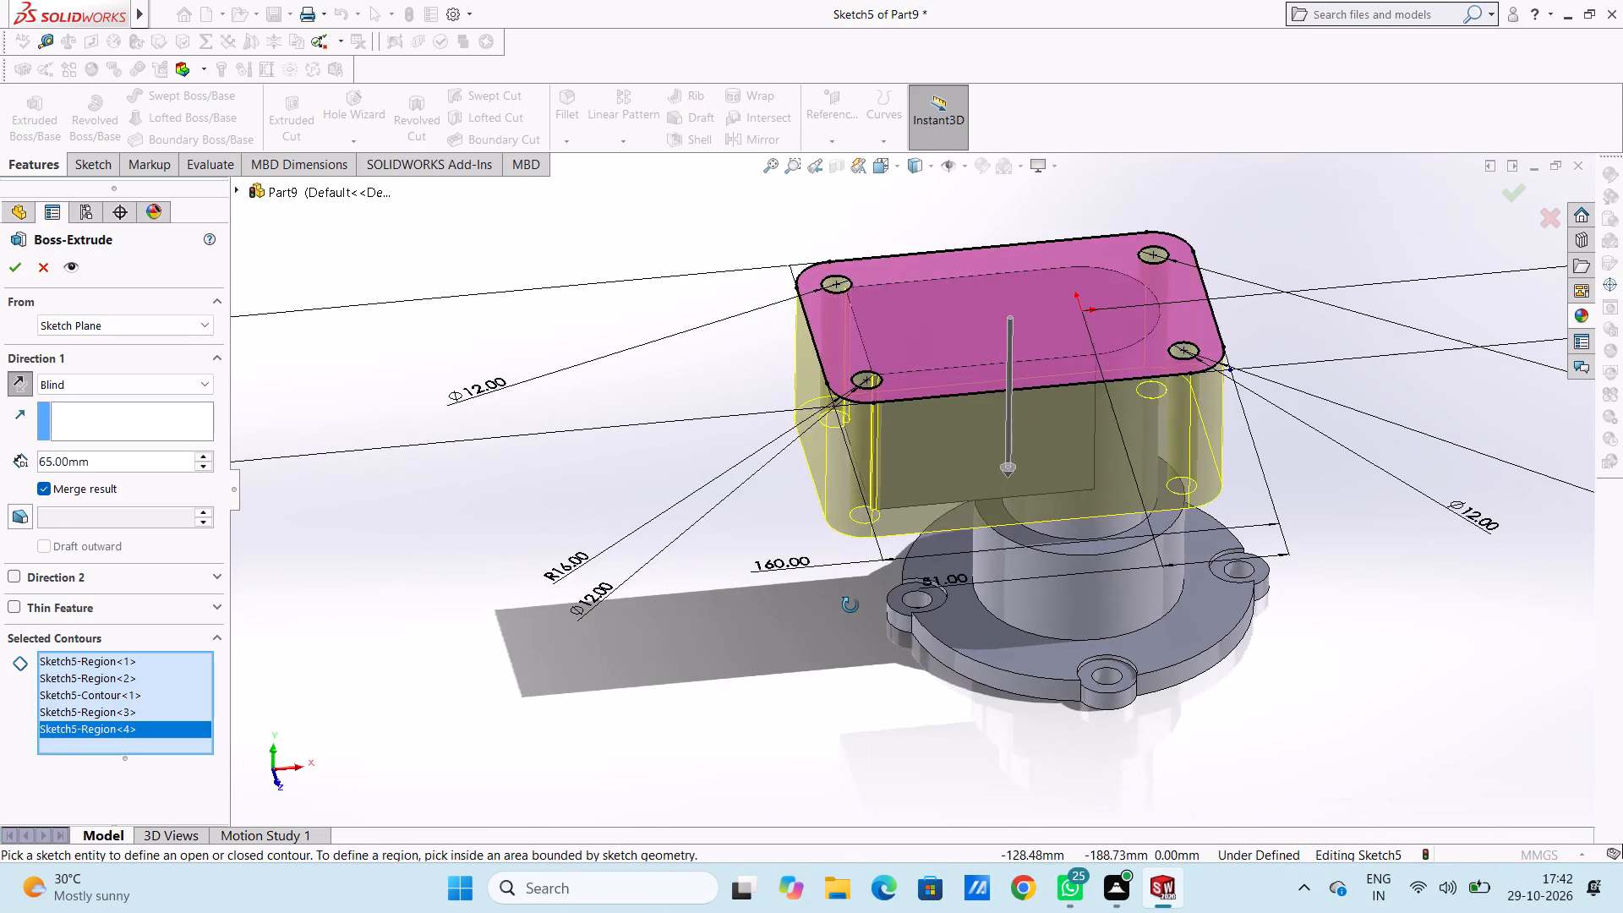
{"action": "middle_click_drag", "start_coordinate": [850, 605], "coordinate": [839, 608]}
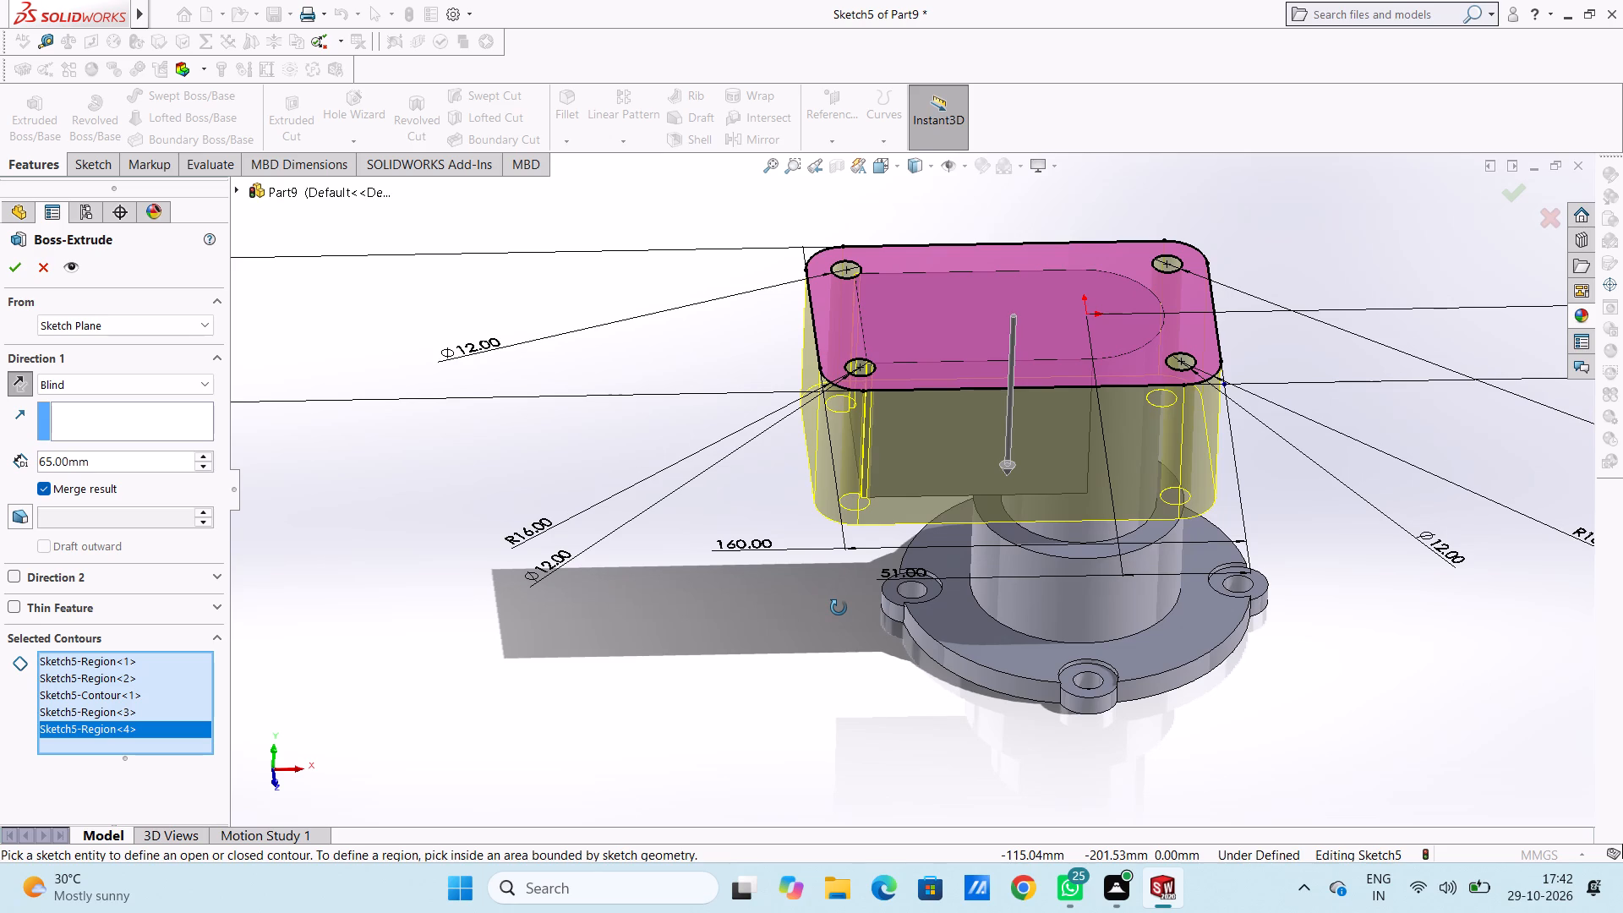
{"action": "middle_click_drag", "start_coordinate": [839, 608], "coordinate": [809, 496]}
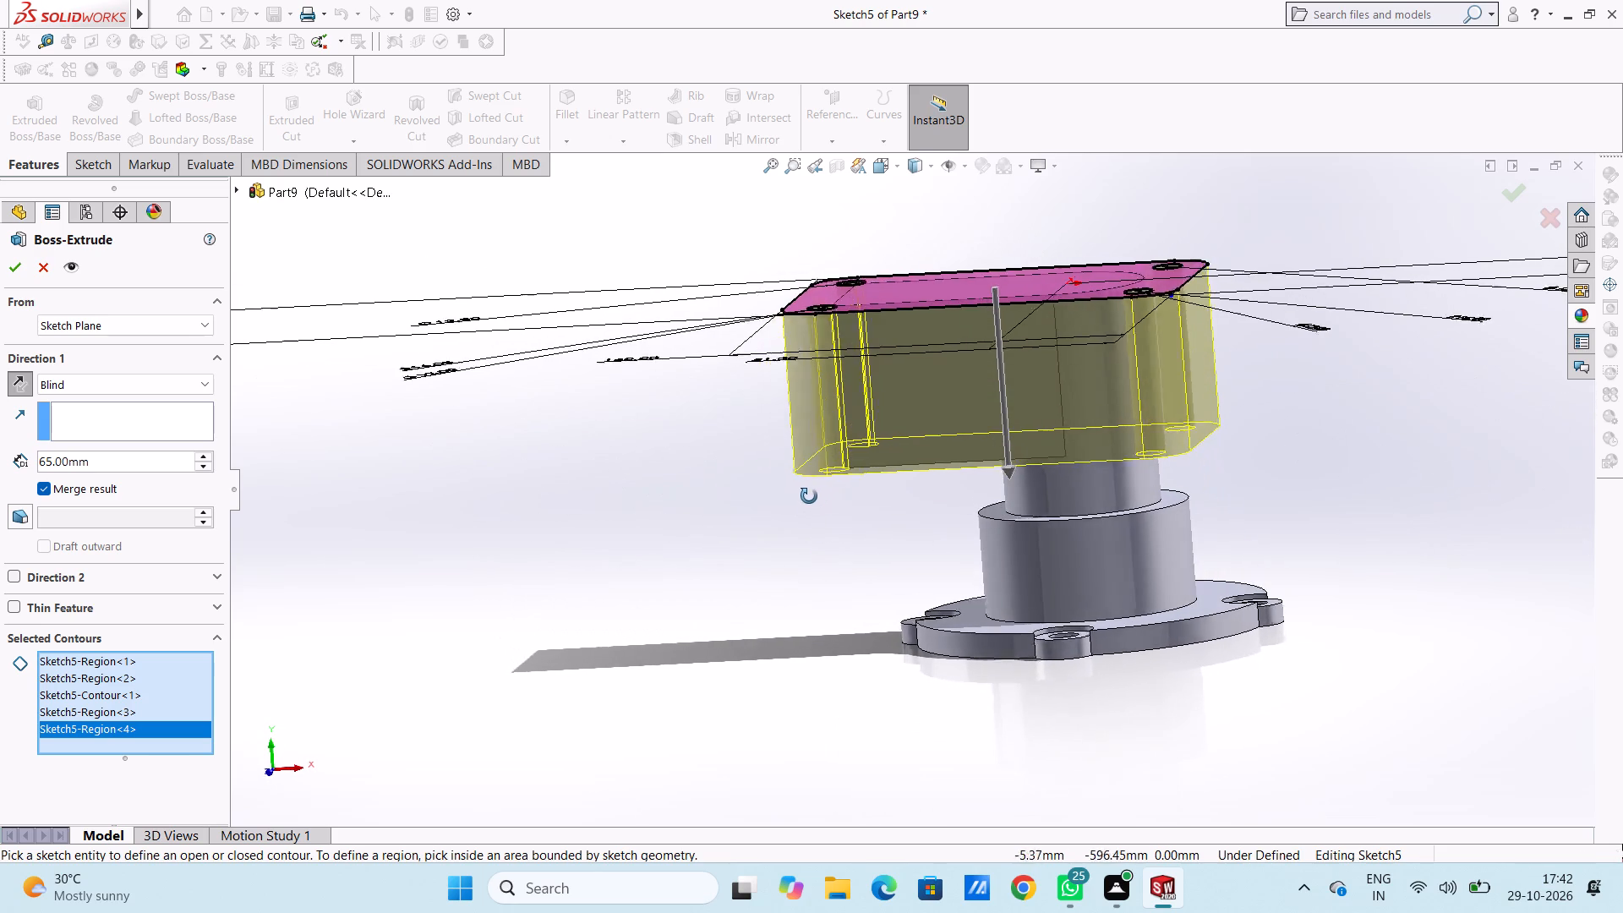
{"action": "middle_click_drag", "start_coordinate": [809, 496], "coordinate": [809, 497]}
{"action": "double_click", "coordinate": [173, 464]}
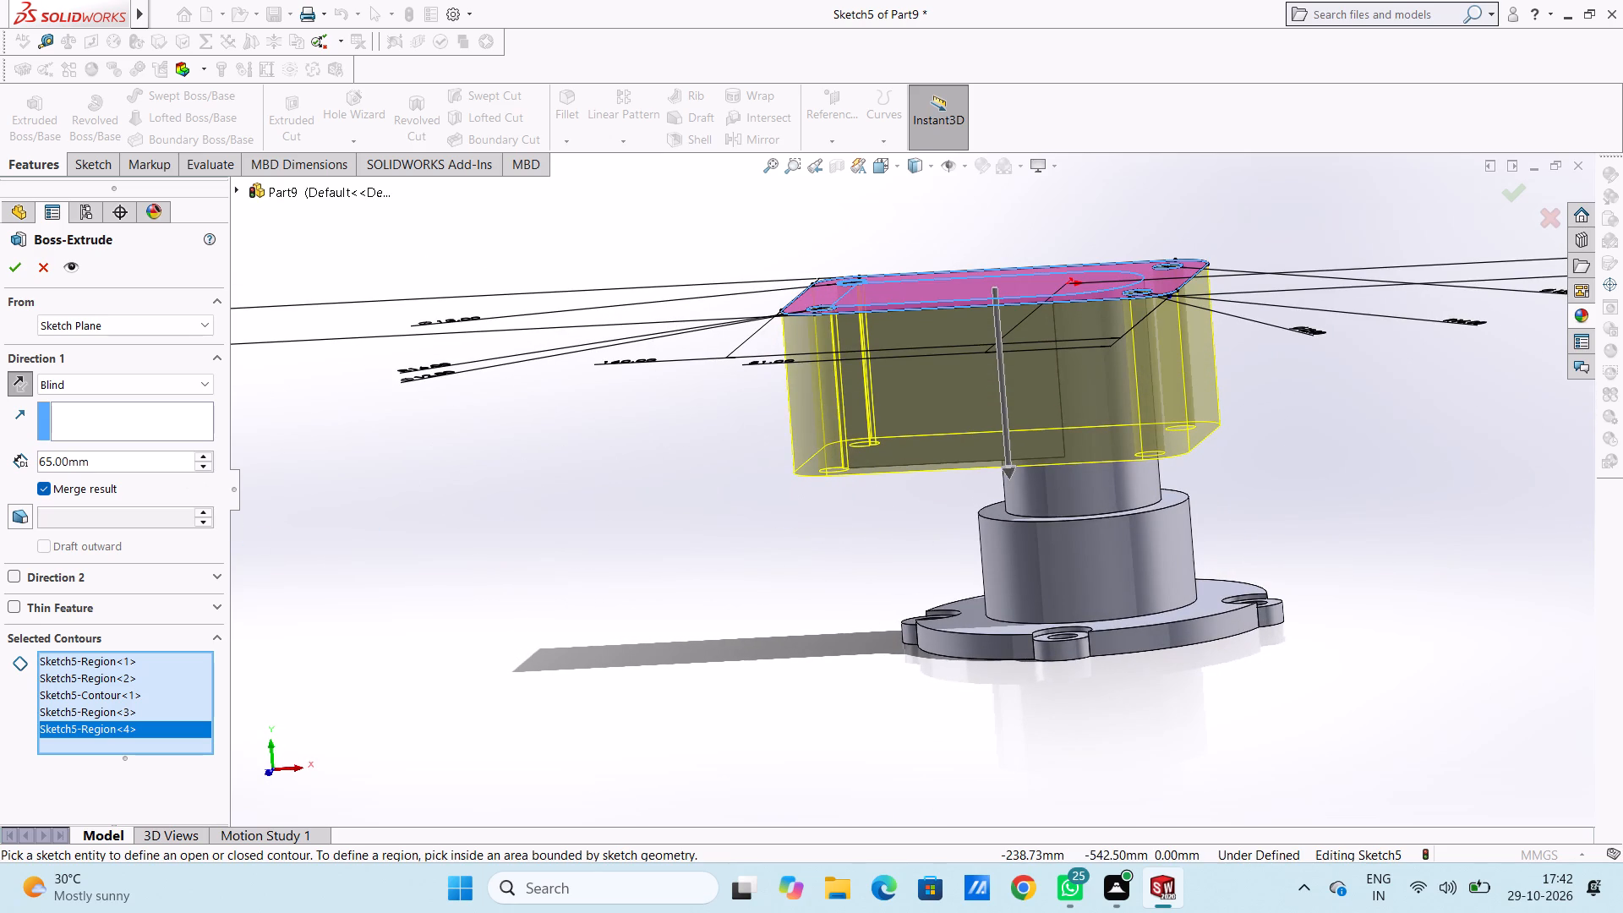
{"action": "type", "text": "10"}
{"action": "key", "text": "Return"}
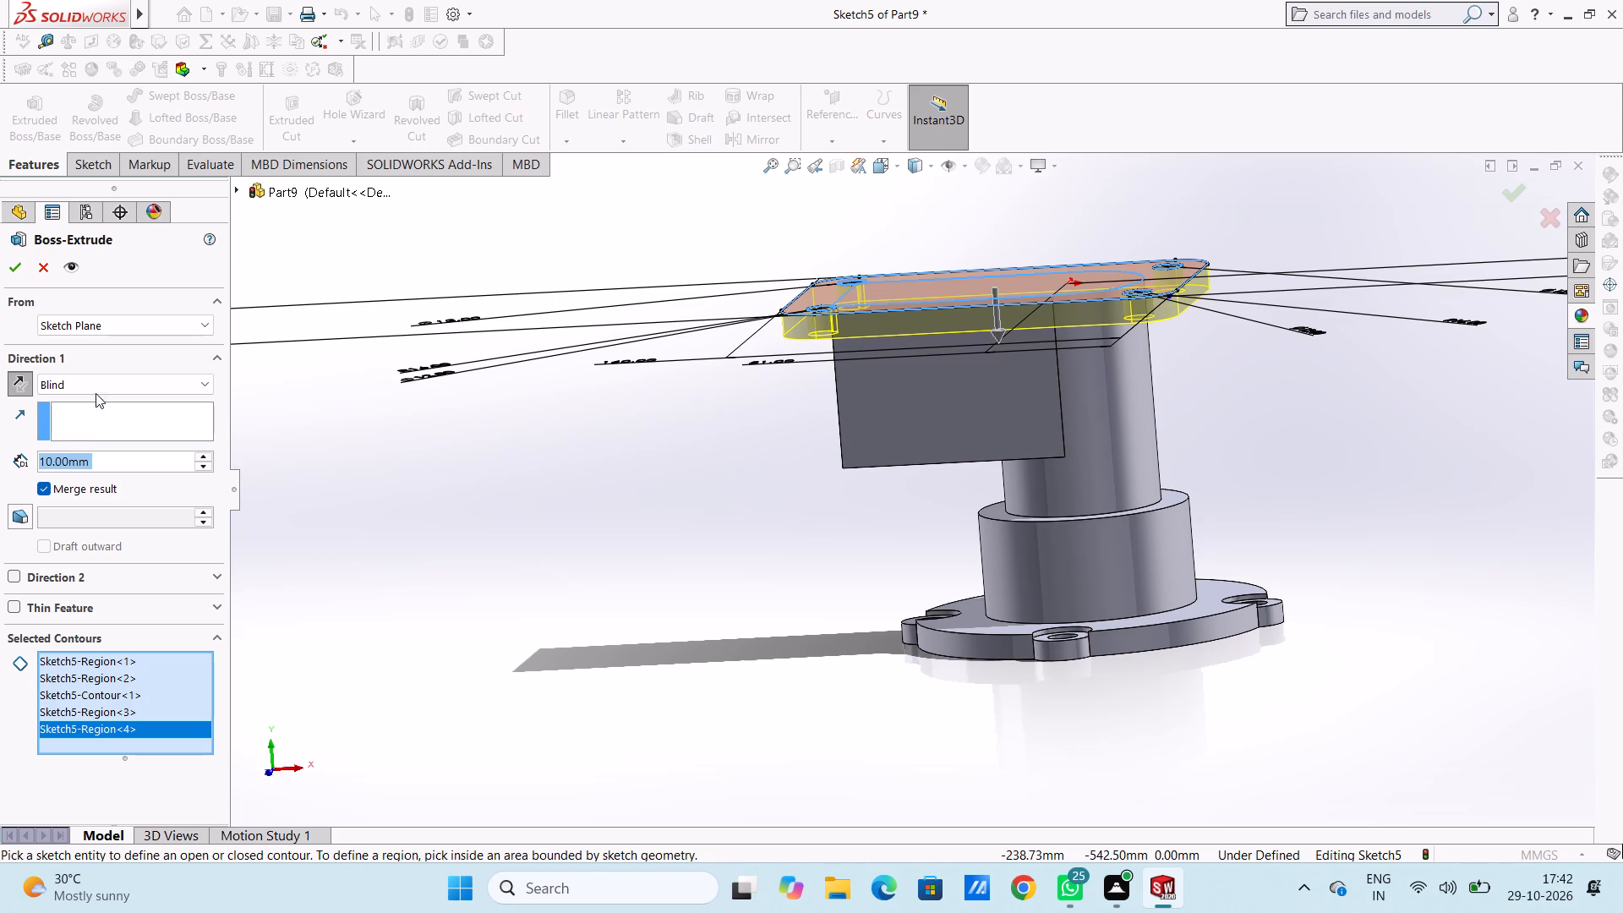
{"action": "left_click", "coordinate": [14, 273]}
{"action": "left_click", "coordinate": [406, 591]}
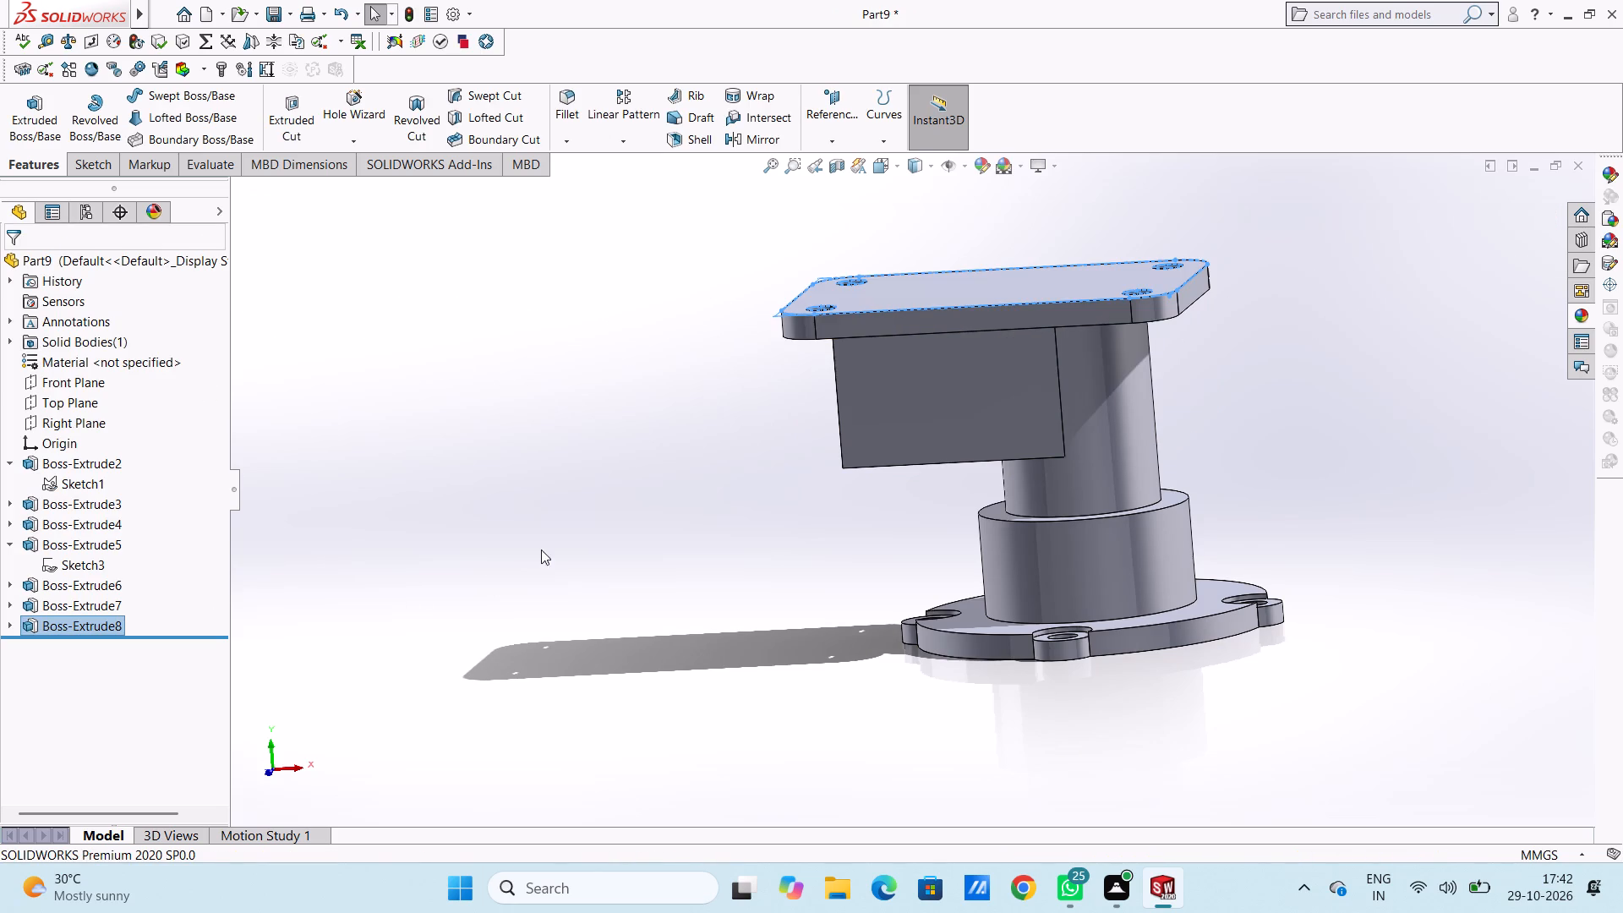
Start a sketch on the flange's top face and draw a 5 mm radius circle centred on the upper-left hole.
{"action": "middle_click_drag", "start_coordinate": [556, 544], "coordinate": [517, 535]}
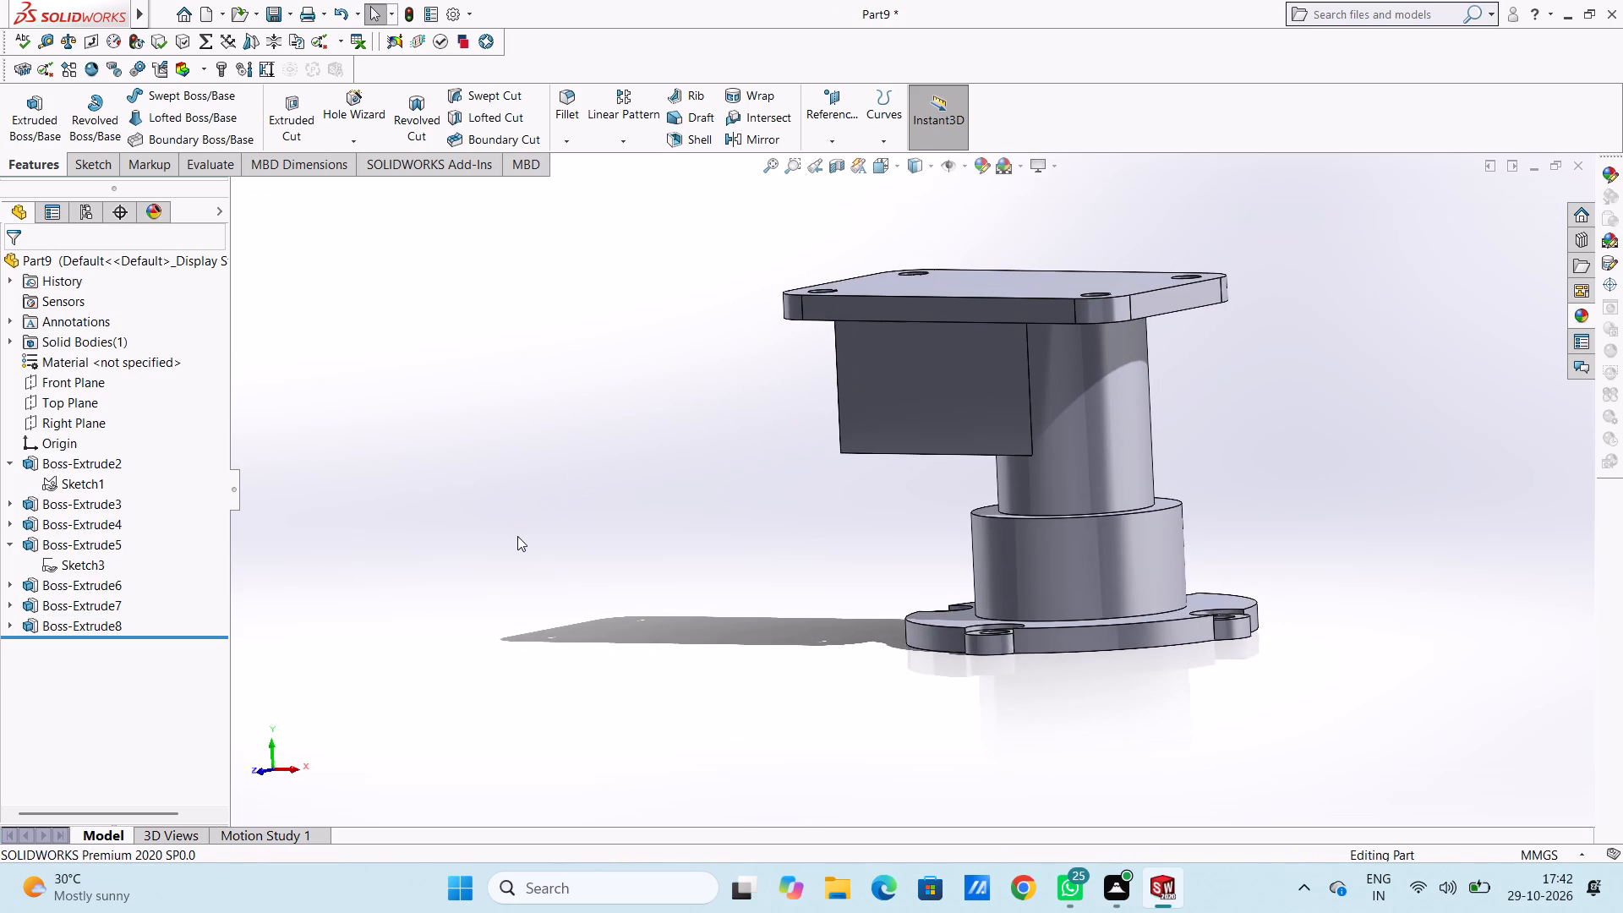
{"action": "middle_click_drag", "start_coordinate": [621, 564], "coordinate": [635, 725]}
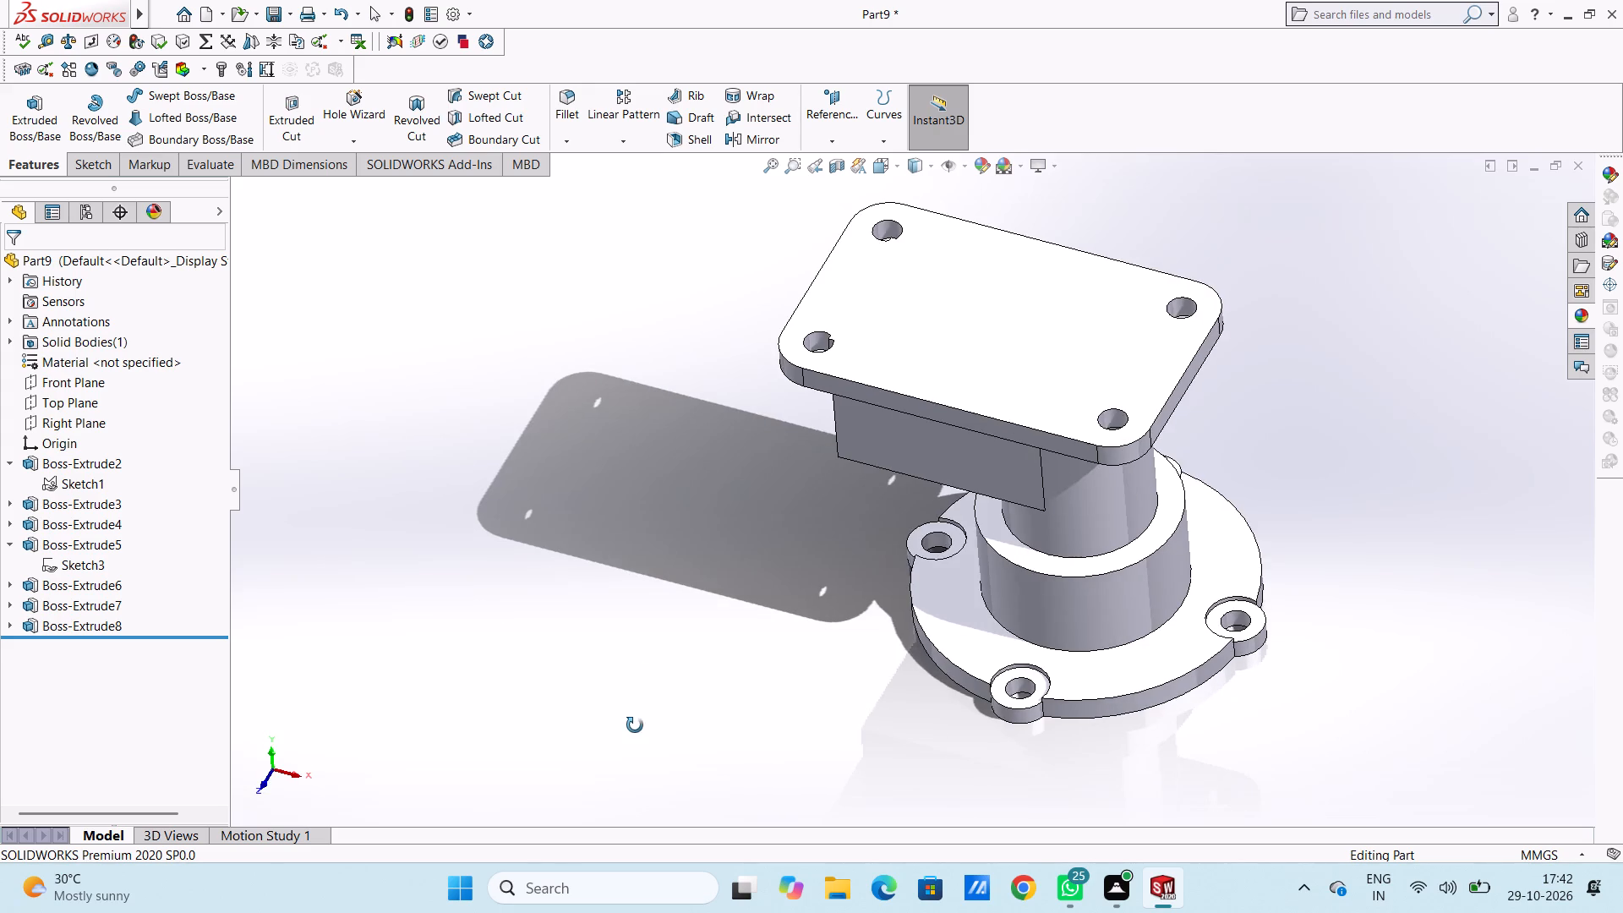
{"action": "middle_click_drag", "start_coordinate": [635, 725], "coordinate": [650, 741]}
{"action": "middle_click_drag", "start_coordinate": [675, 510], "coordinate": [678, 610]}
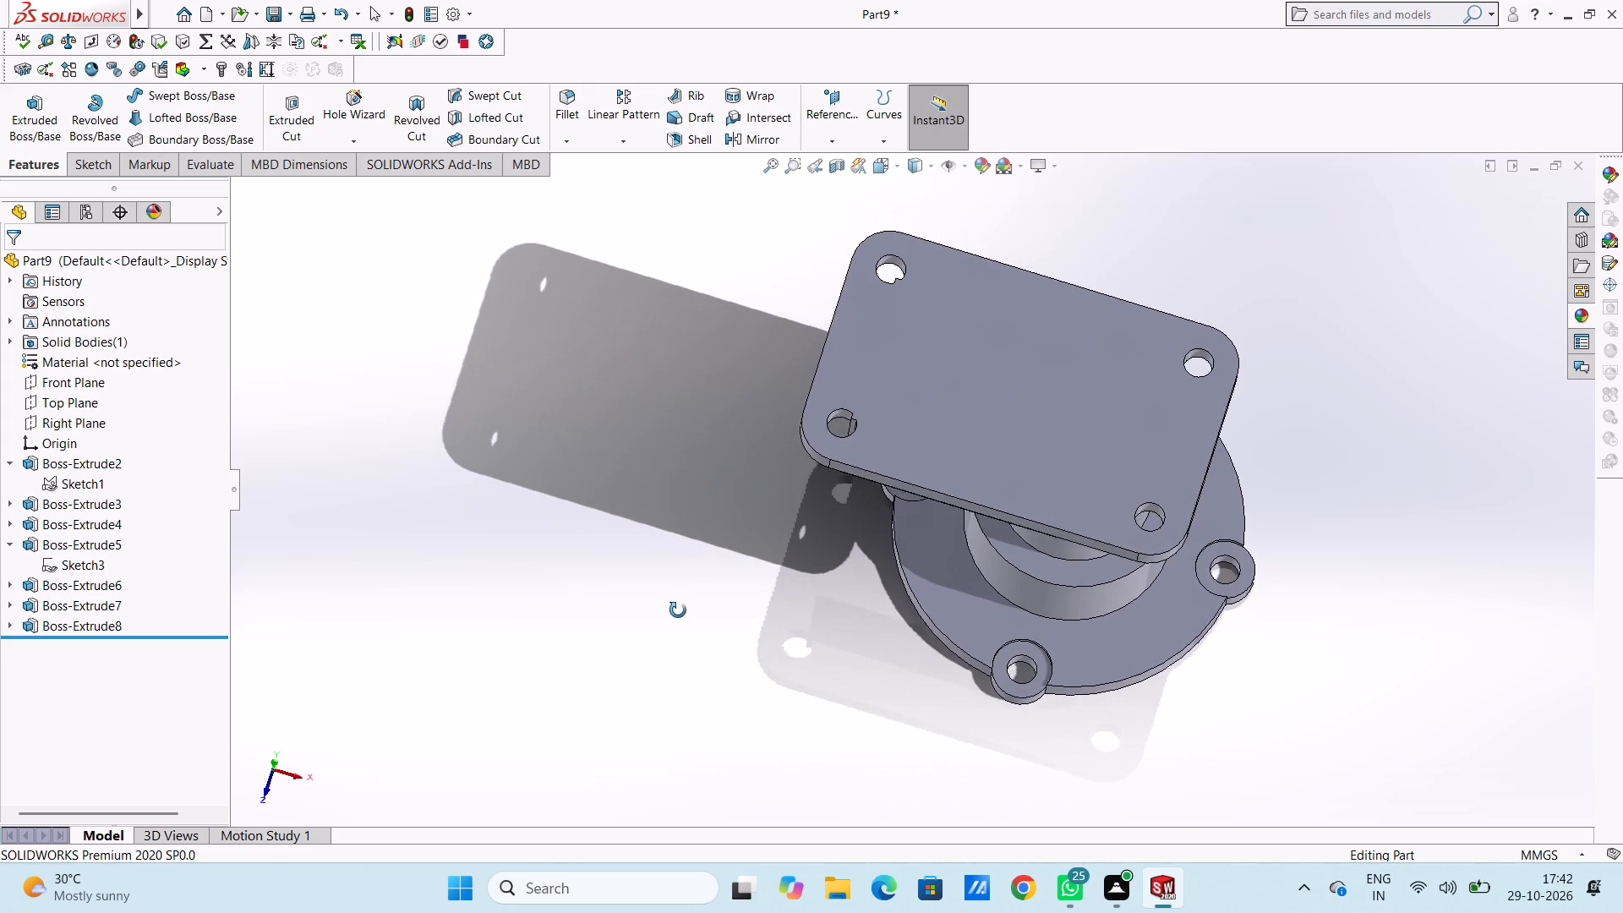
{"action": "middle_click_drag", "start_coordinate": [678, 610], "coordinate": [671, 637]}
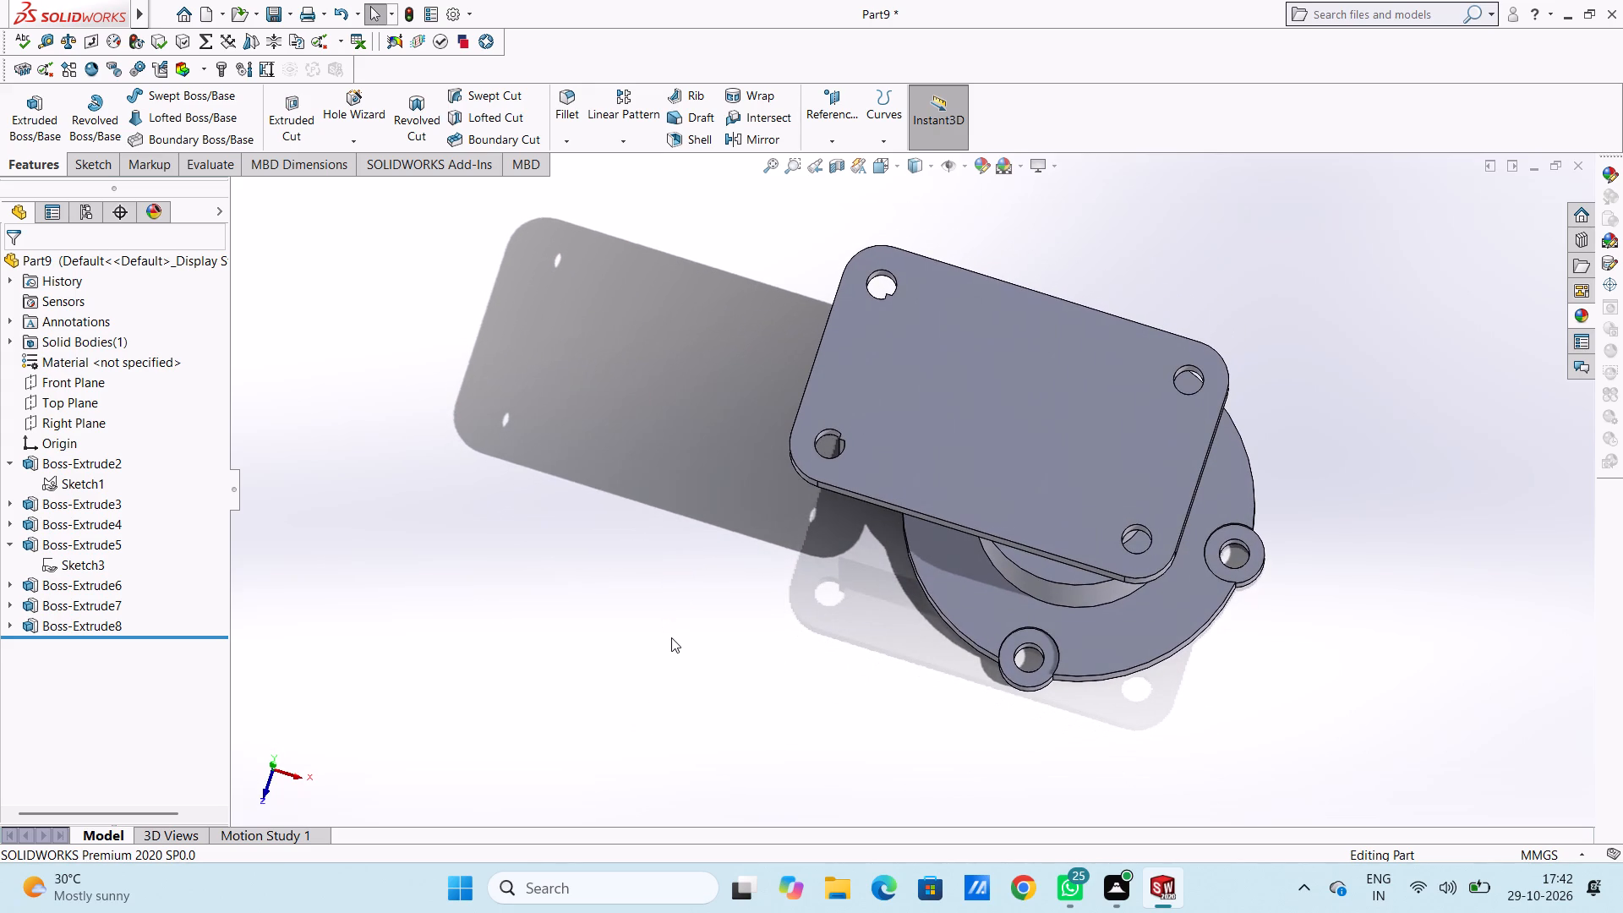
{"action": "key", "text": "ctrl+5"}
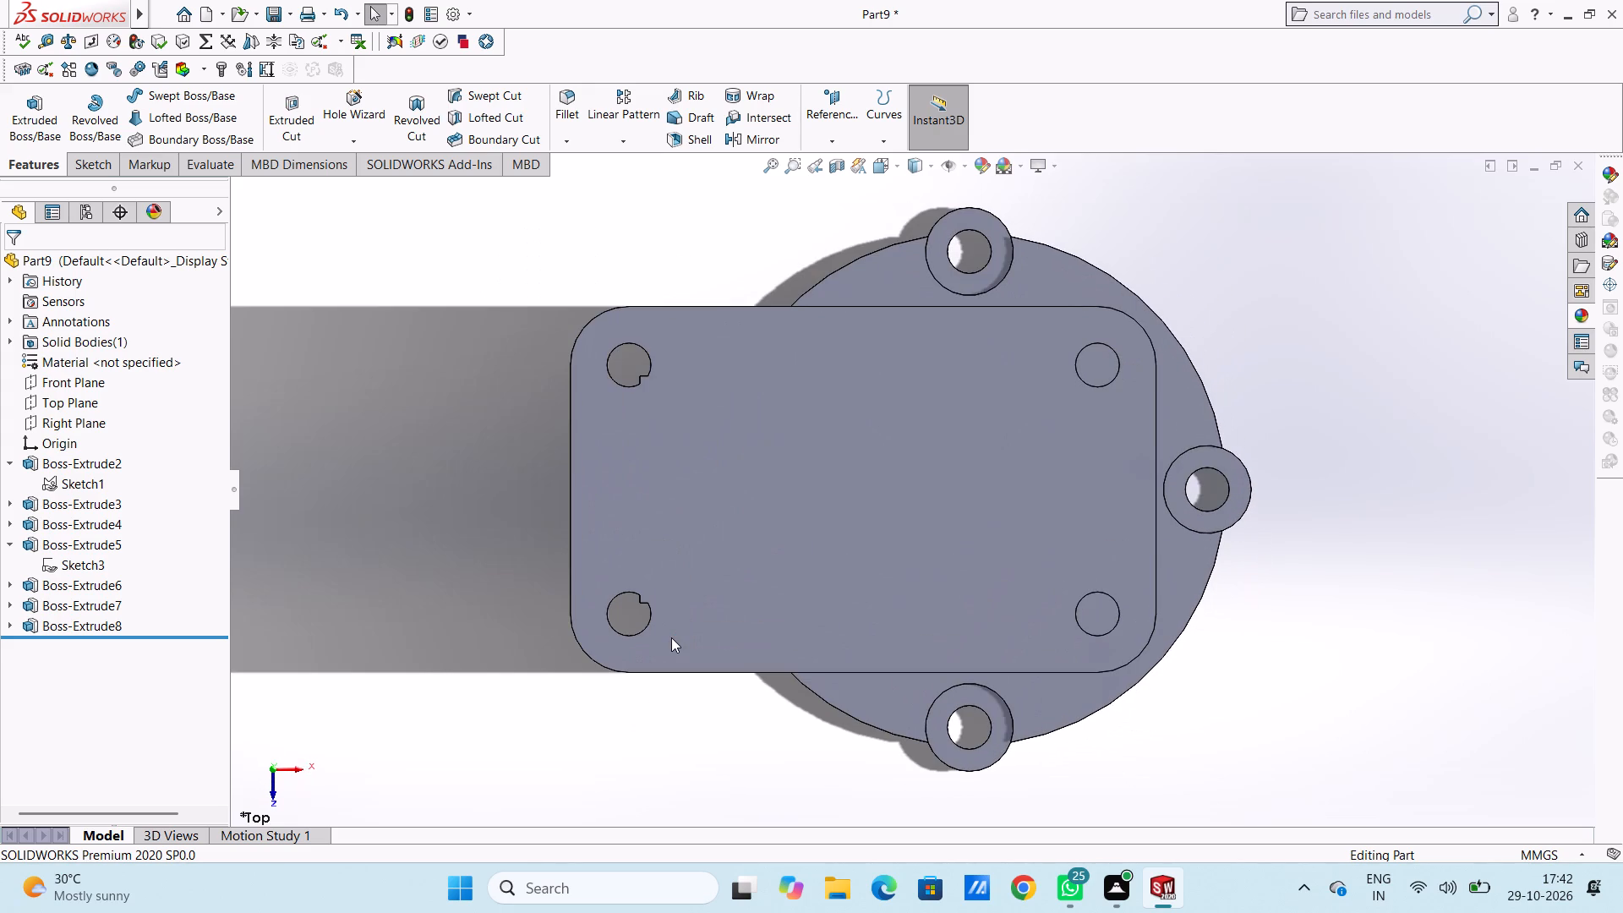
{"action": "left_click", "coordinate": [801, 504]}
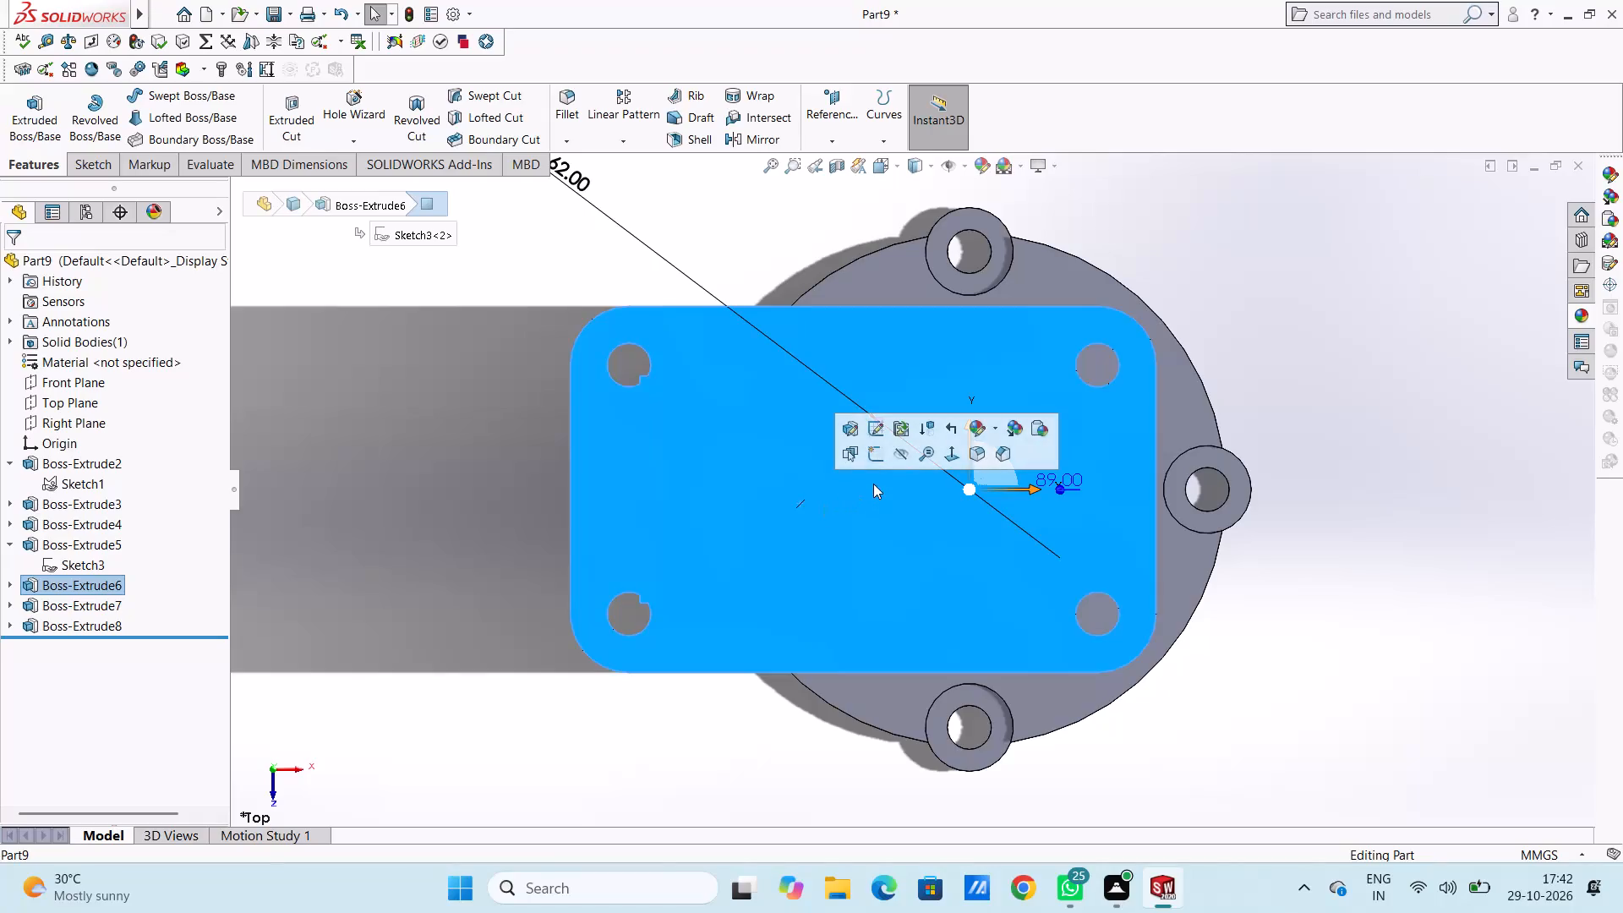
{"action": "left_click", "coordinate": [871, 460]}
{"action": "left_click_drag", "start_coordinate": [702, 243], "coordinate": [715, 252]}
{"action": "scroll", "coordinate": [697, 415], "scroll_direction": "down", "scroll_amount": 1}
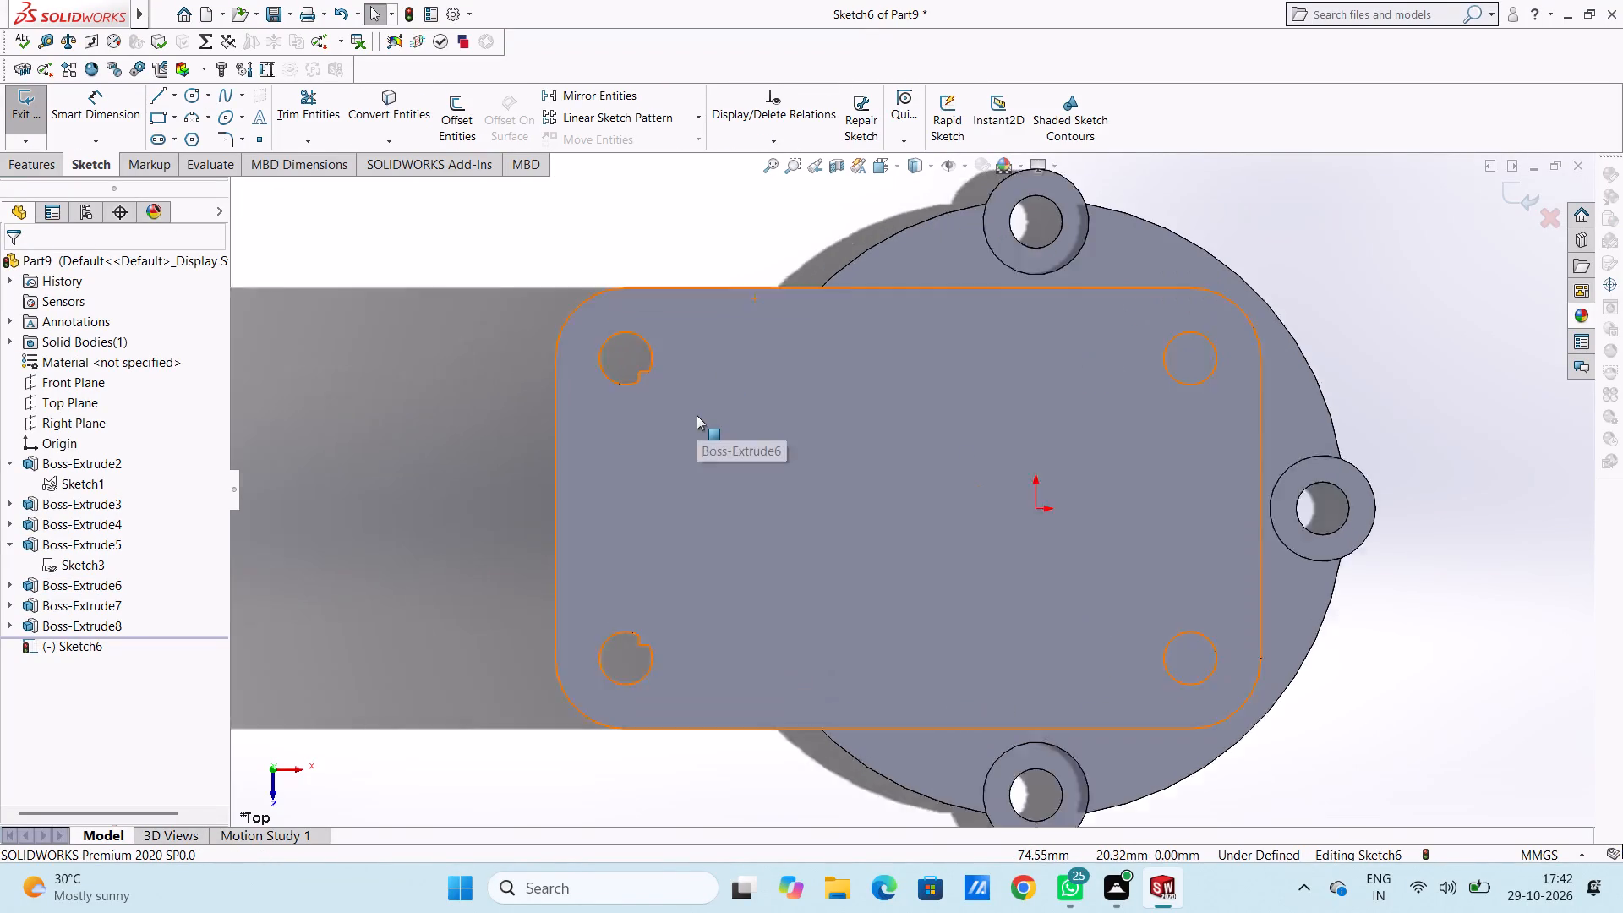
{"action": "scroll", "coordinate": [697, 415], "scroll_direction": "down", "scroll_amount": 1}
{"action": "left_click", "coordinate": [192, 102]}
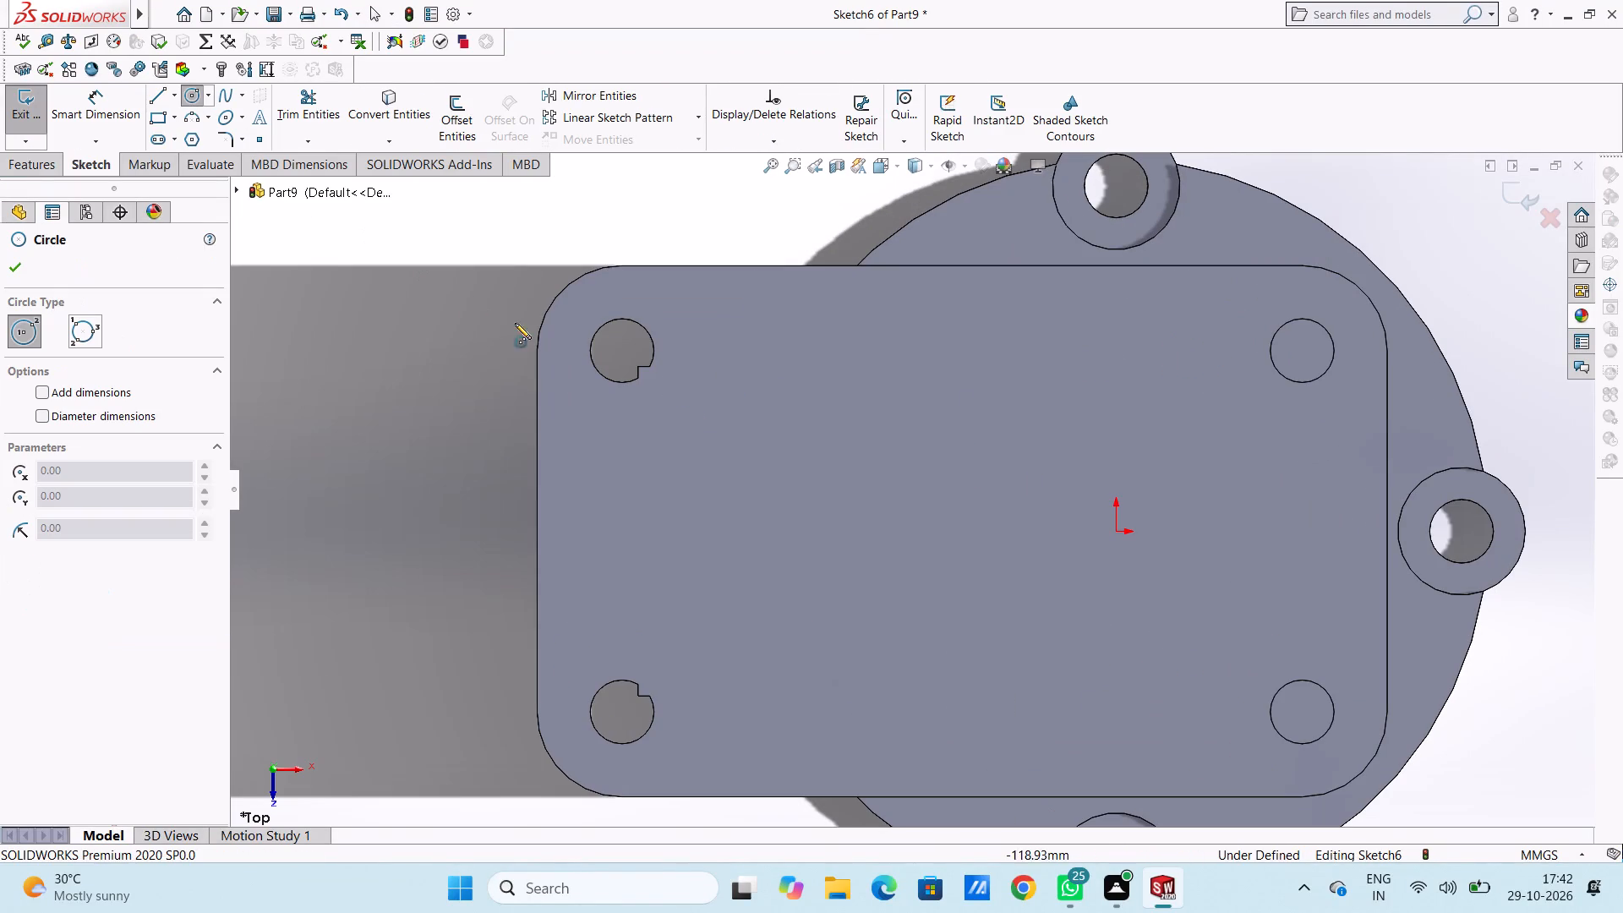
{"action": "left_click", "coordinate": [622, 349]}
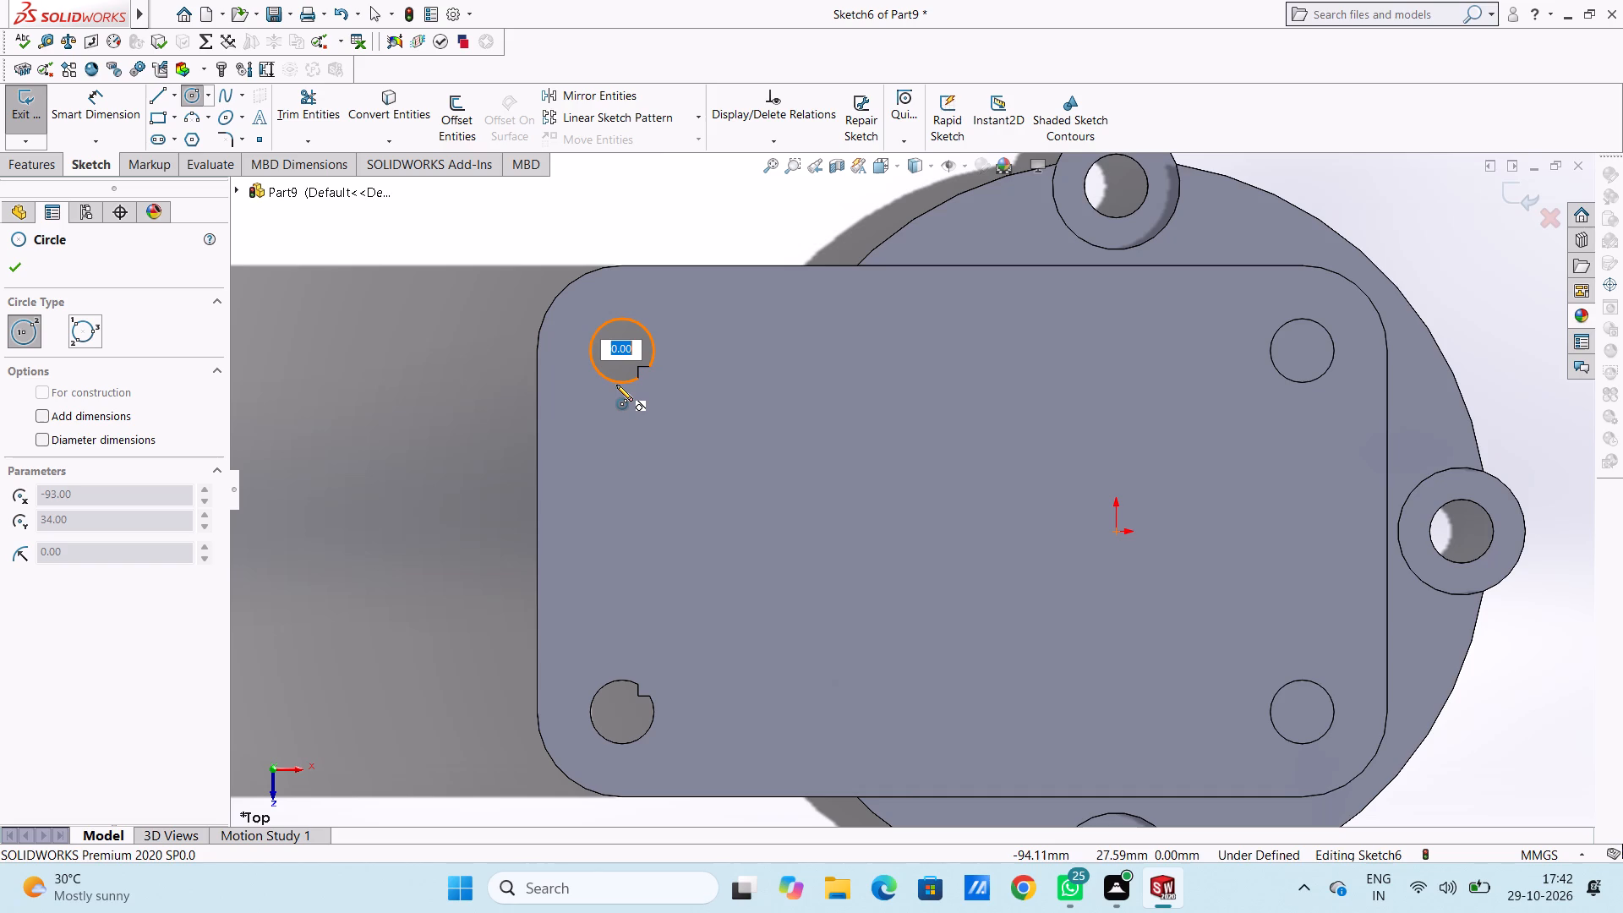
{"action": "key", "text": "5"}
{"action": "key", "text": "Return"}
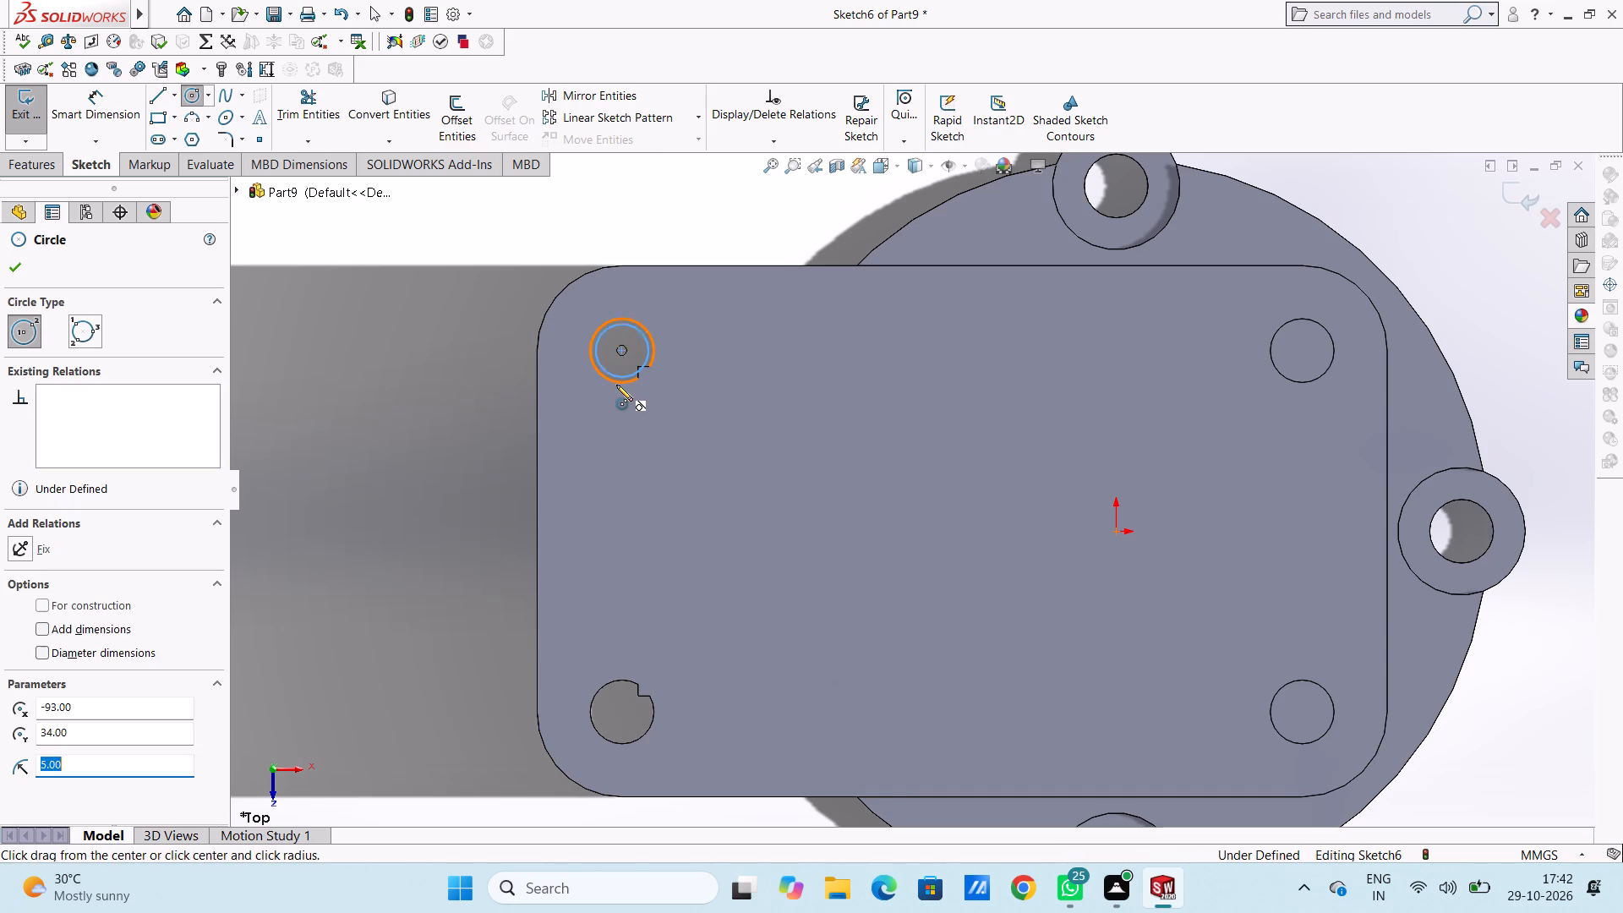
Draw a 6 mm radius circle centred on the flange's lower-left hole and end the Circle command.
{"action": "scroll", "coordinate": [725, 650], "scroll_direction": "up", "scroll_amount": 2}
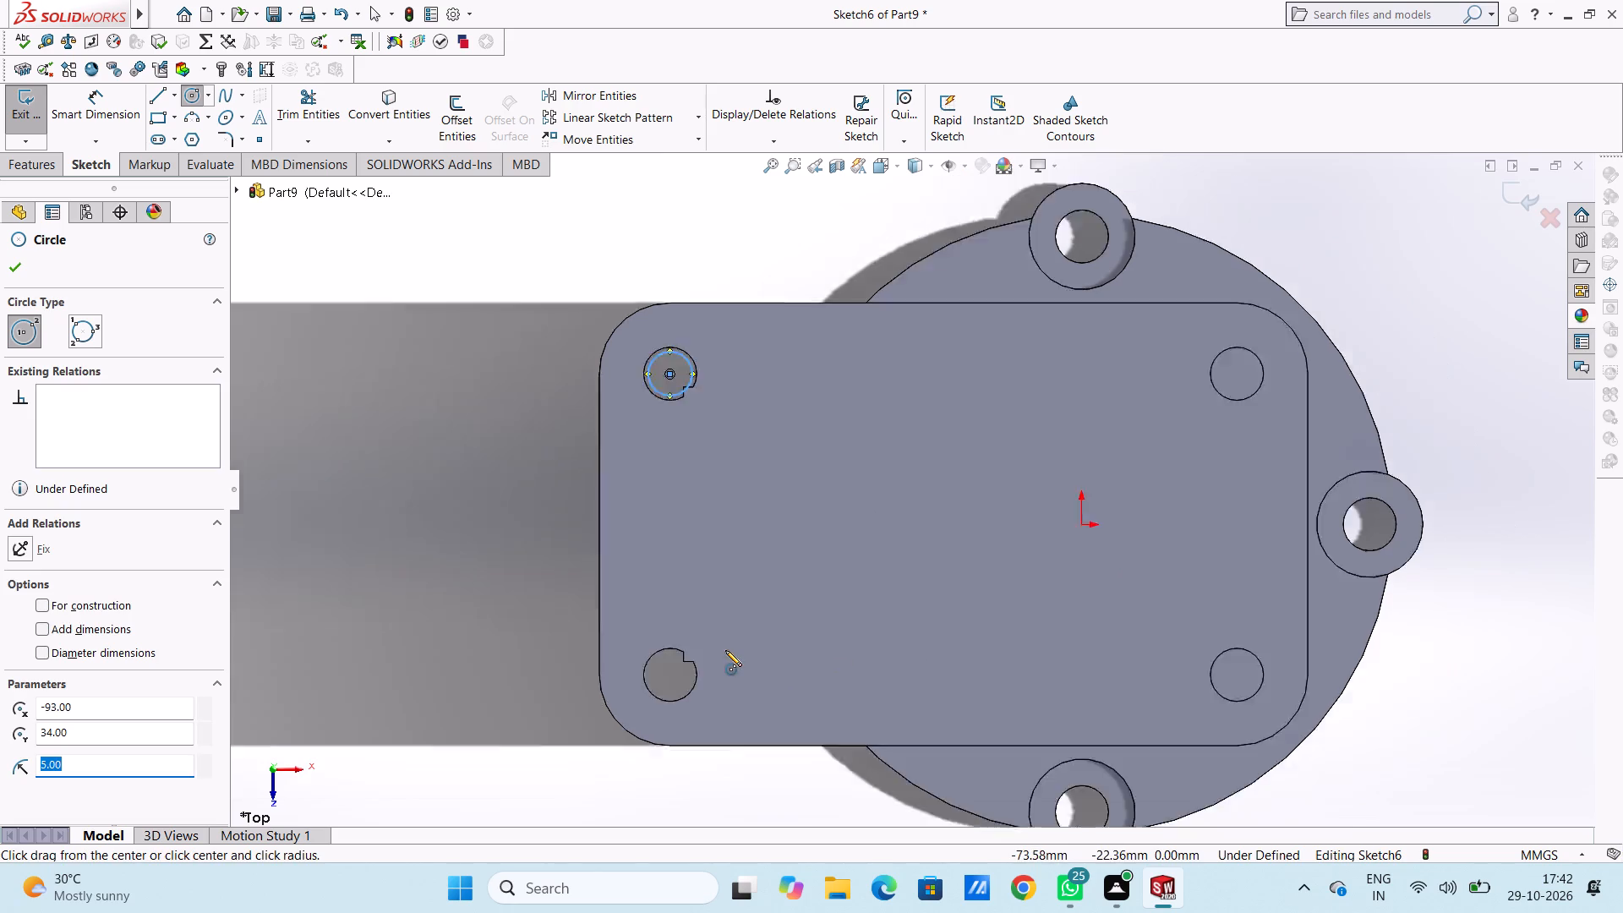
{"action": "scroll", "coordinate": [725, 650], "scroll_direction": "up", "scroll_amount": 2}
{"action": "scroll", "coordinate": [794, 593], "scroll_direction": "down", "scroll_amount": 2}
{"action": "left_click", "coordinate": [773, 585]}
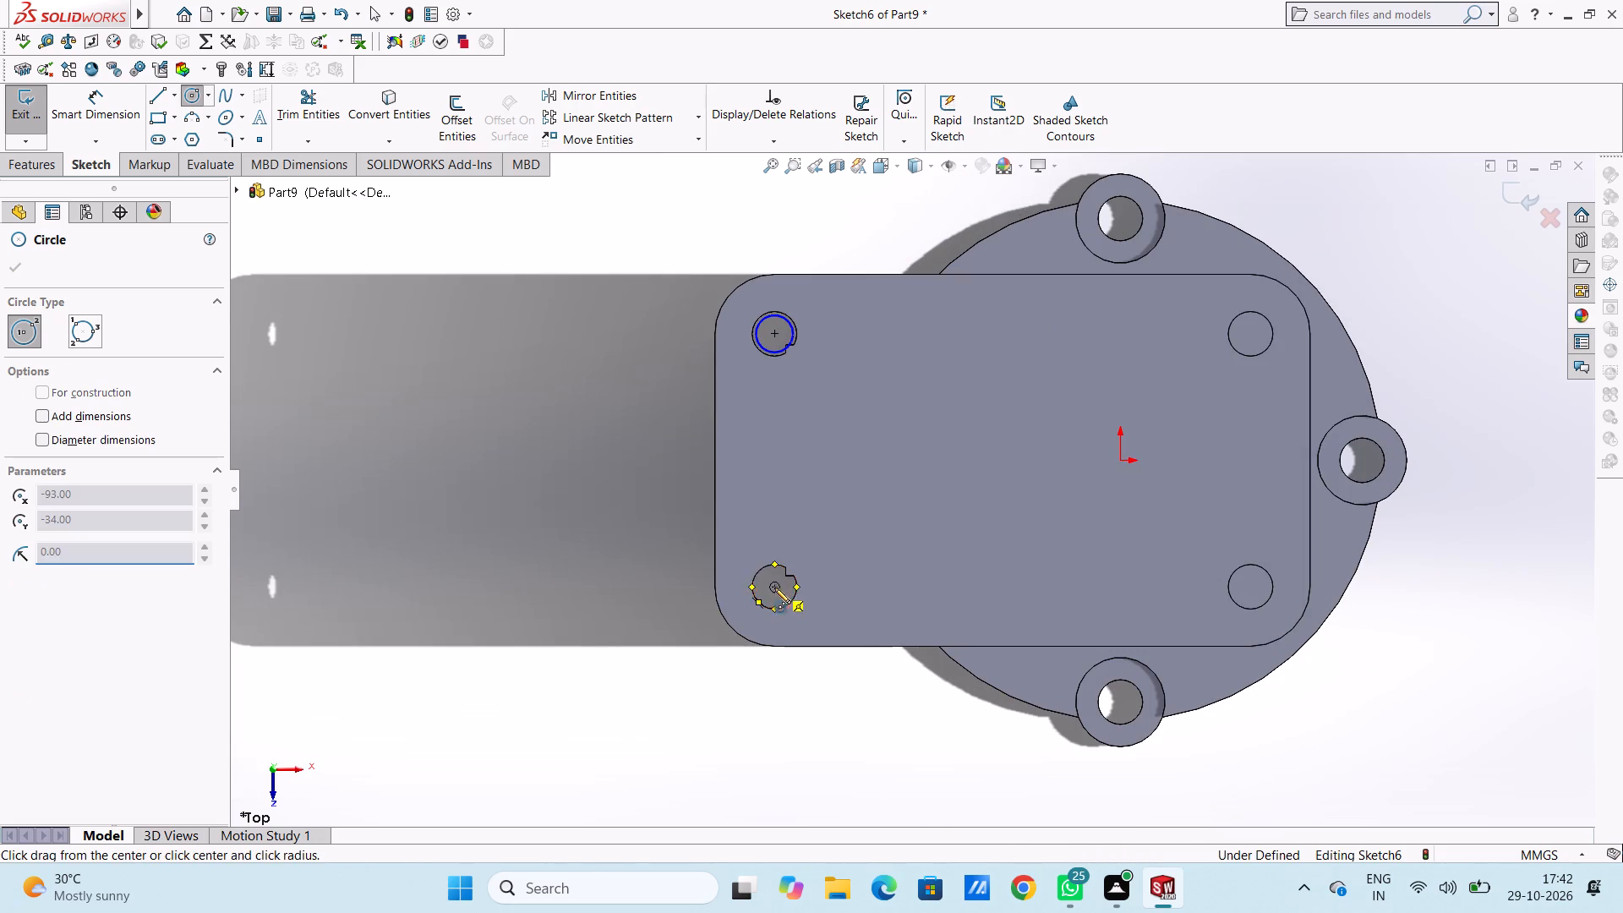
{"action": "left_click", "coordinate": [785, 604]}
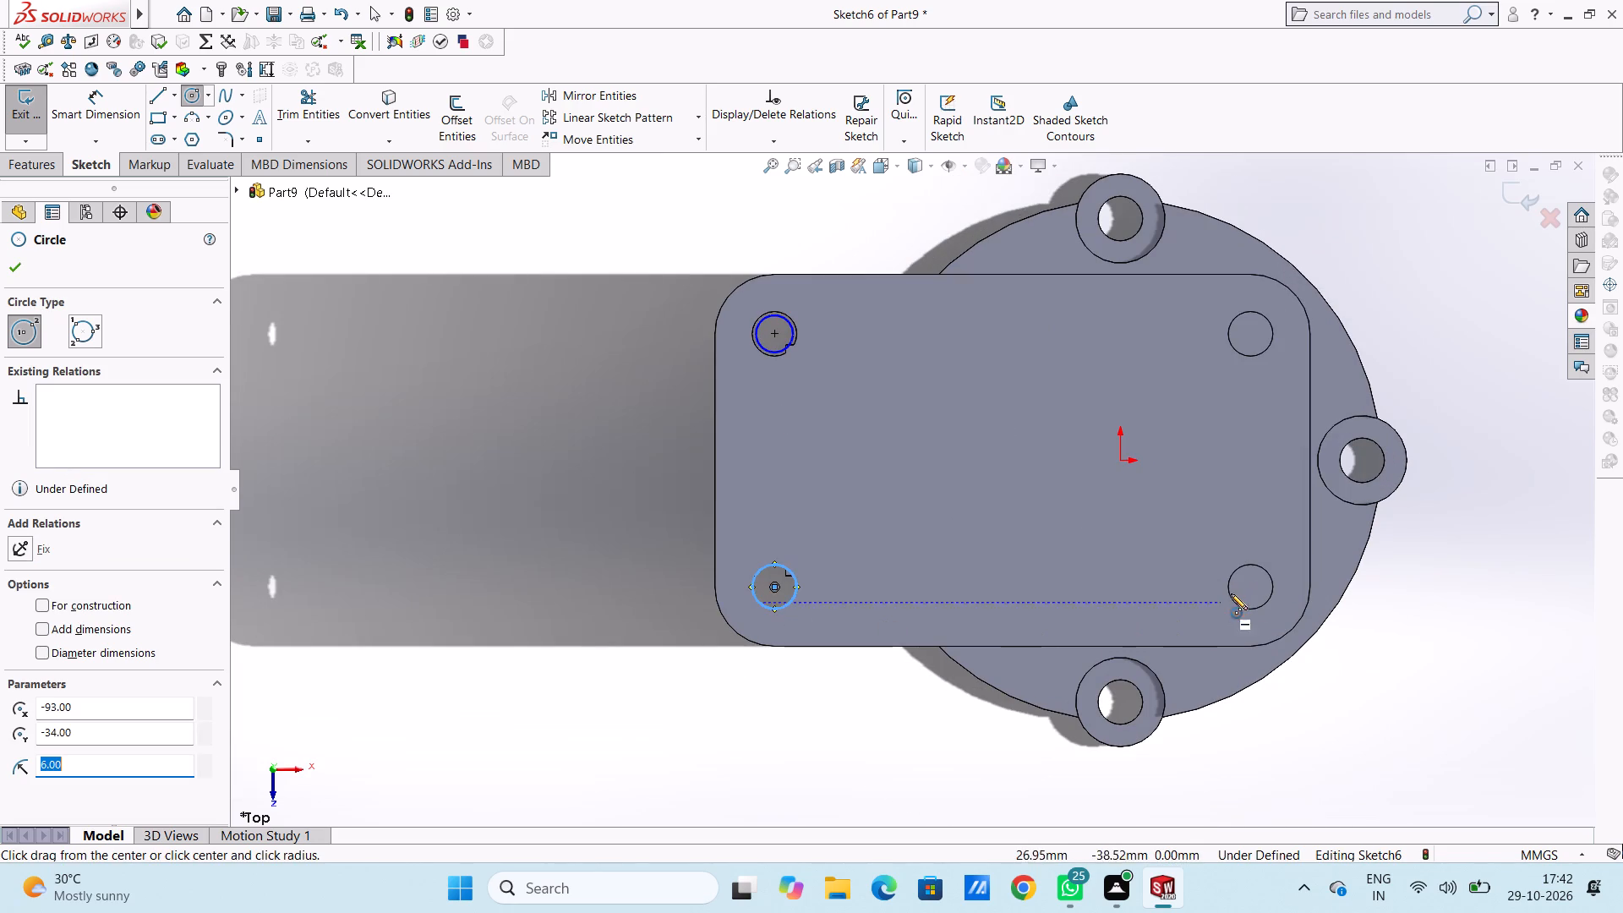
{"action": "left_click", "coordinate": [1250, 586]}
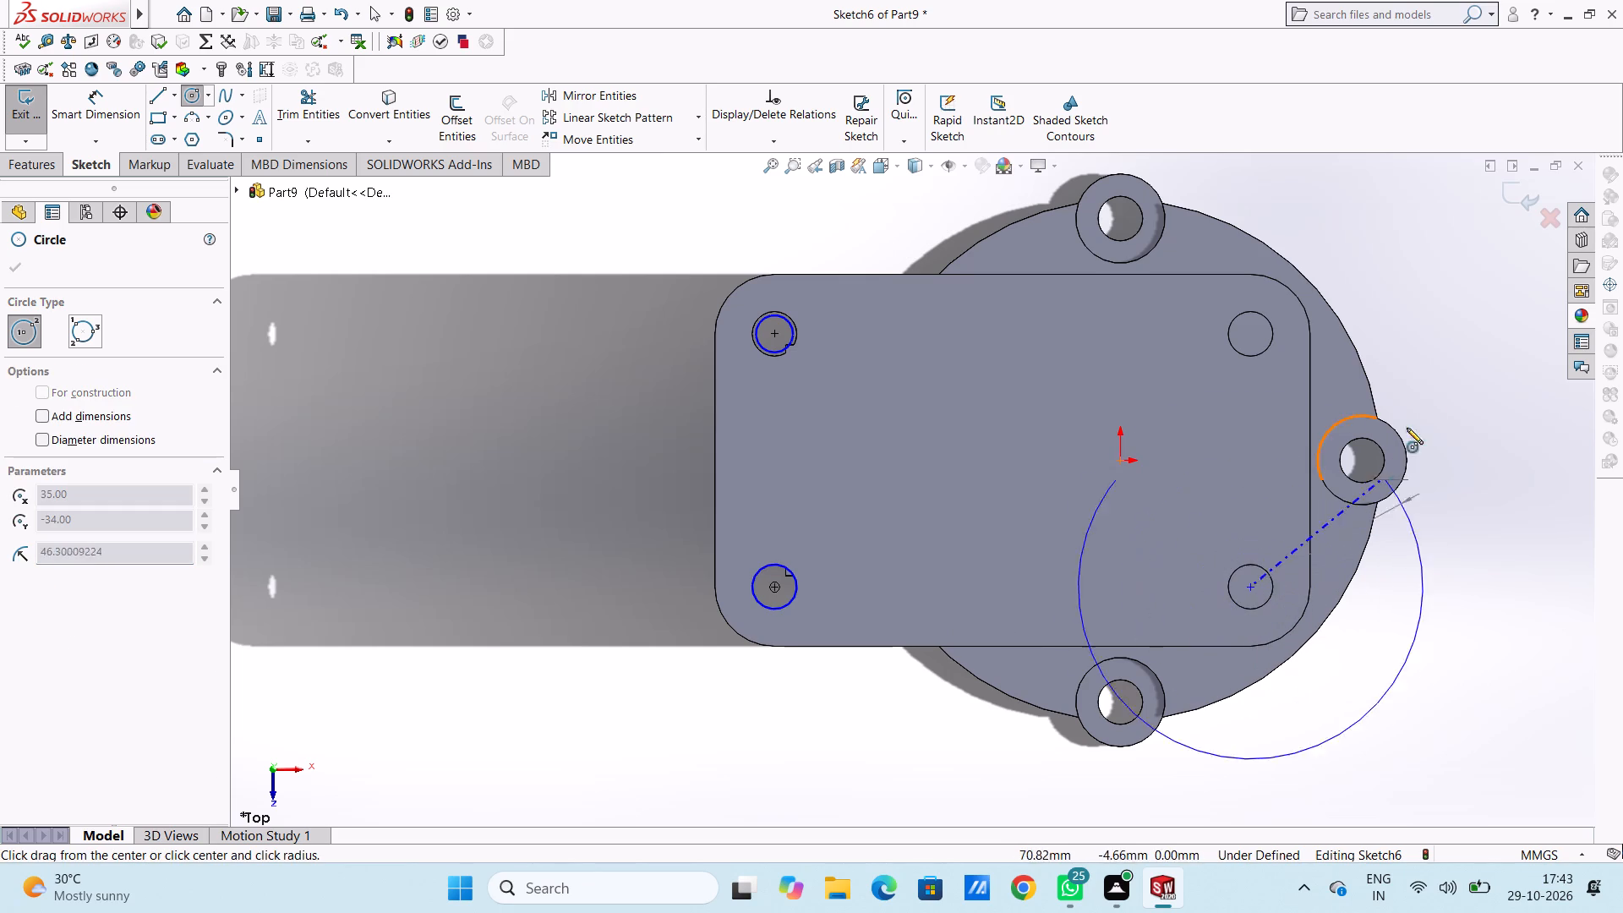
{"action": "right_click", "coordinate": [1450, 331]}
{"action": "left_click", "coordinate": [1451, 345]}
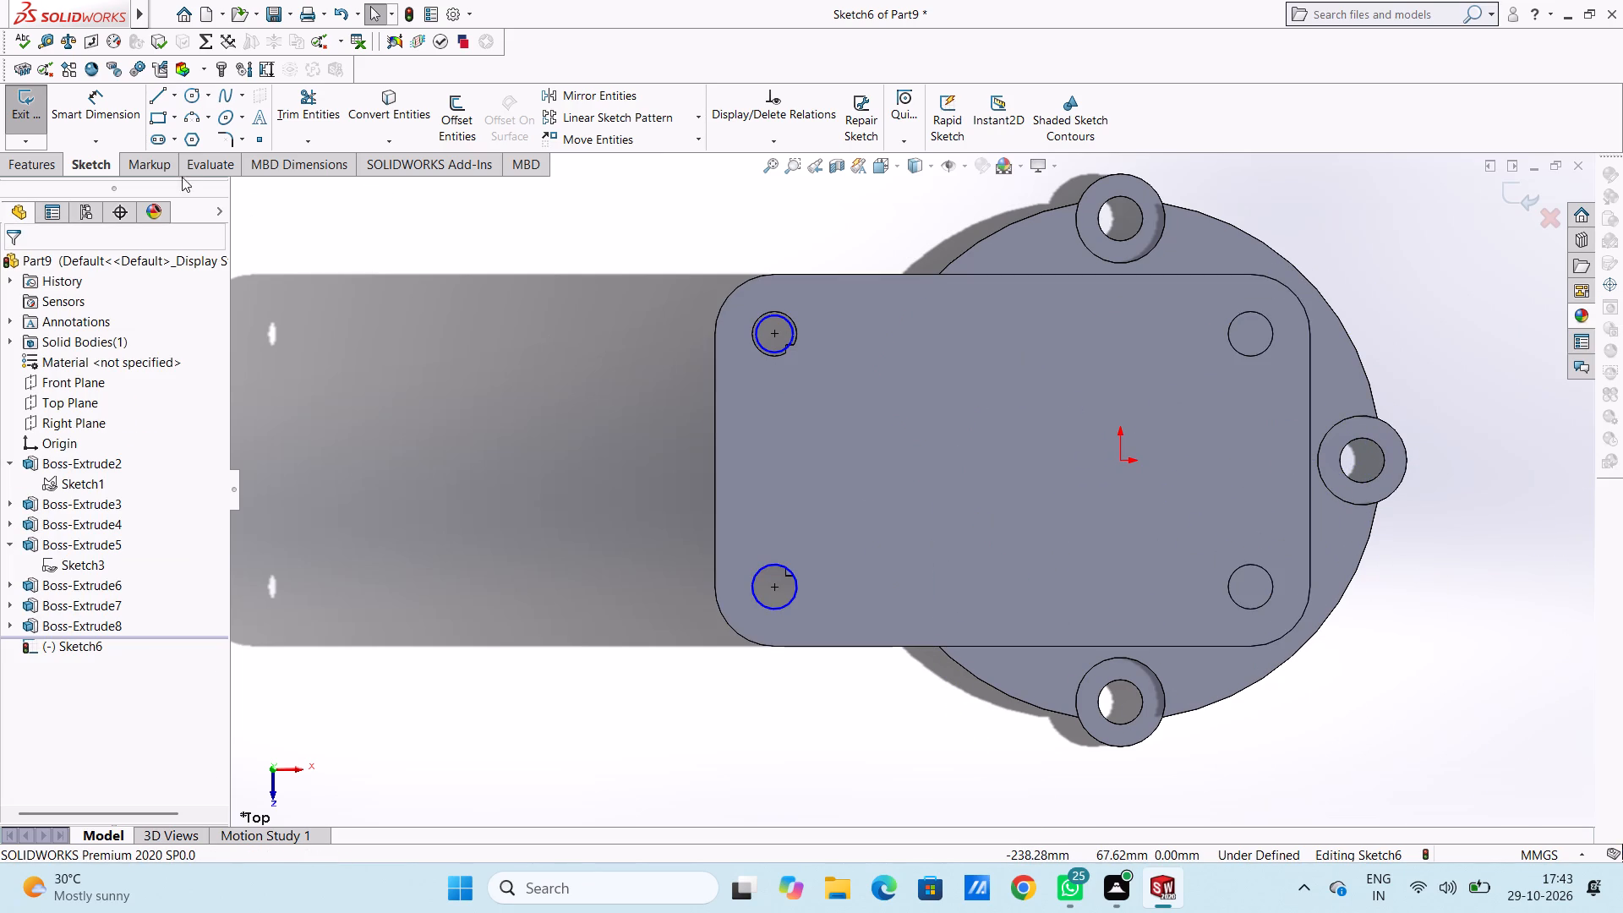
Dimension the upper-left and lower-left hole circles to a 12 mm diameter each.
{"action": "left_click", "coordinate": [101, 110]}
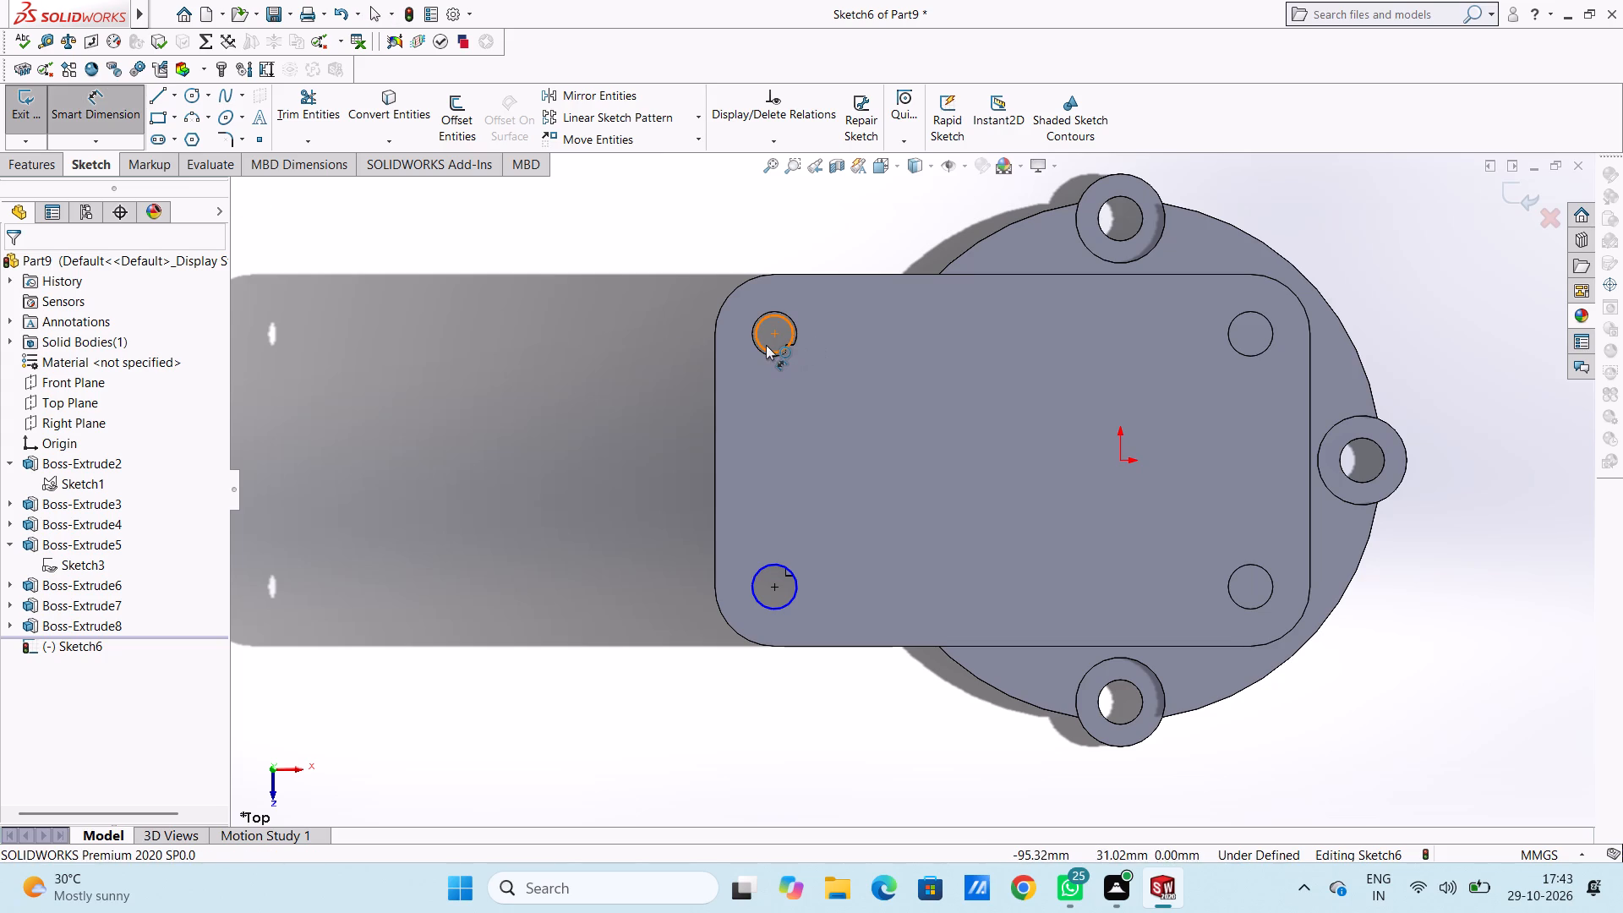
{"action": "left_click", "coordinate": [766, 345]}
{"action": "left_click", "coordinate": [504, 447]}
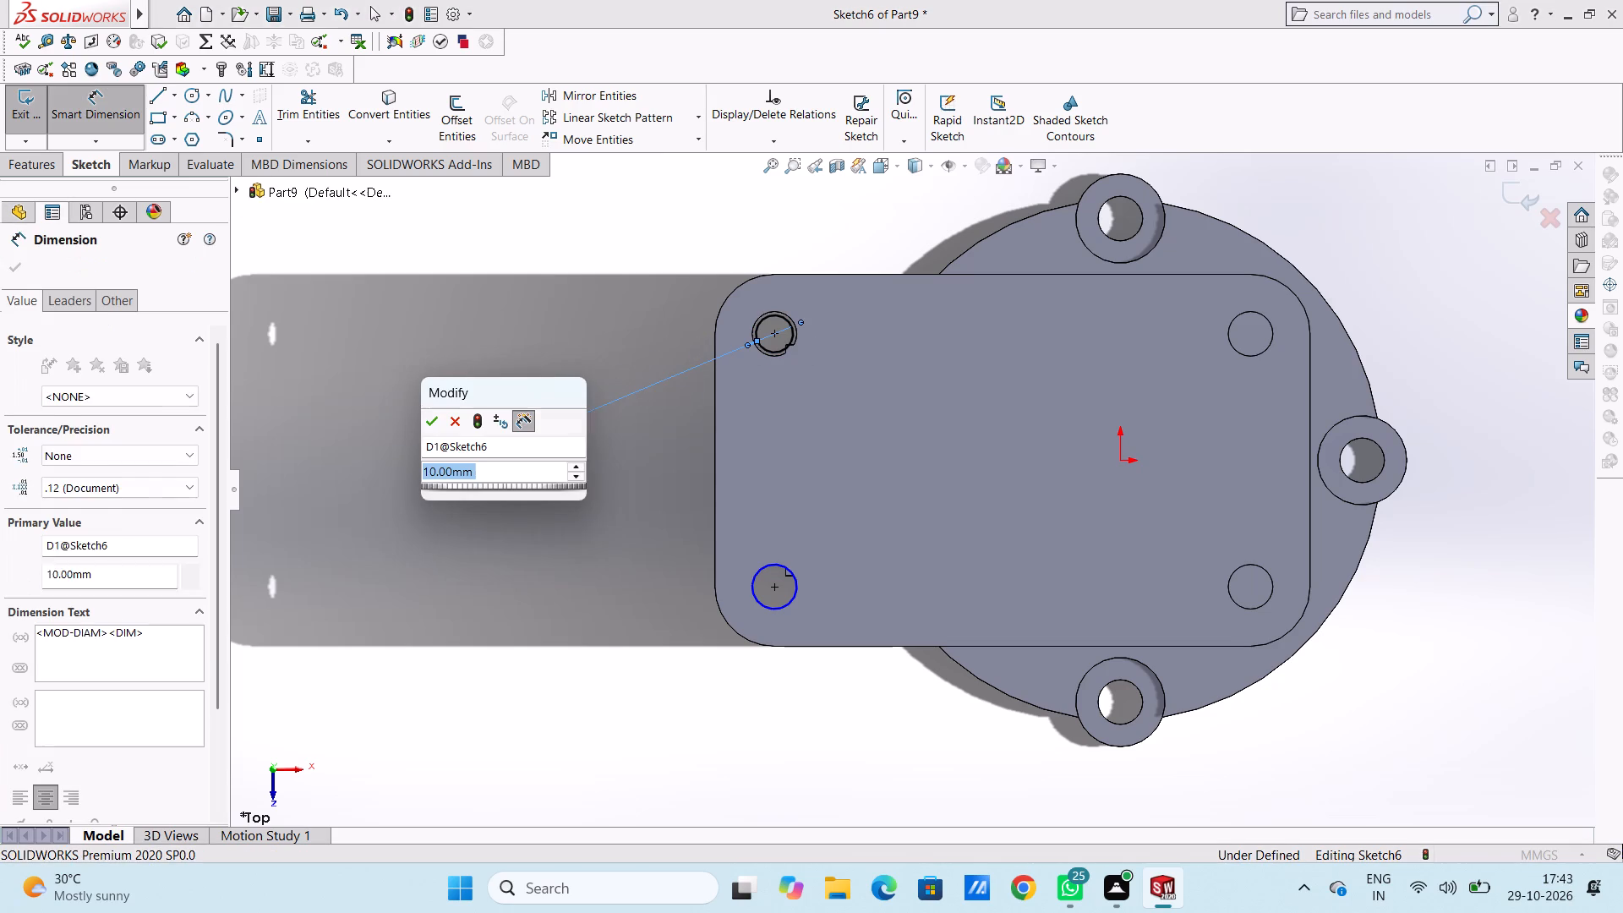
{"action": "type", "text": "12"}
{"action": "key", "text": "Return"}
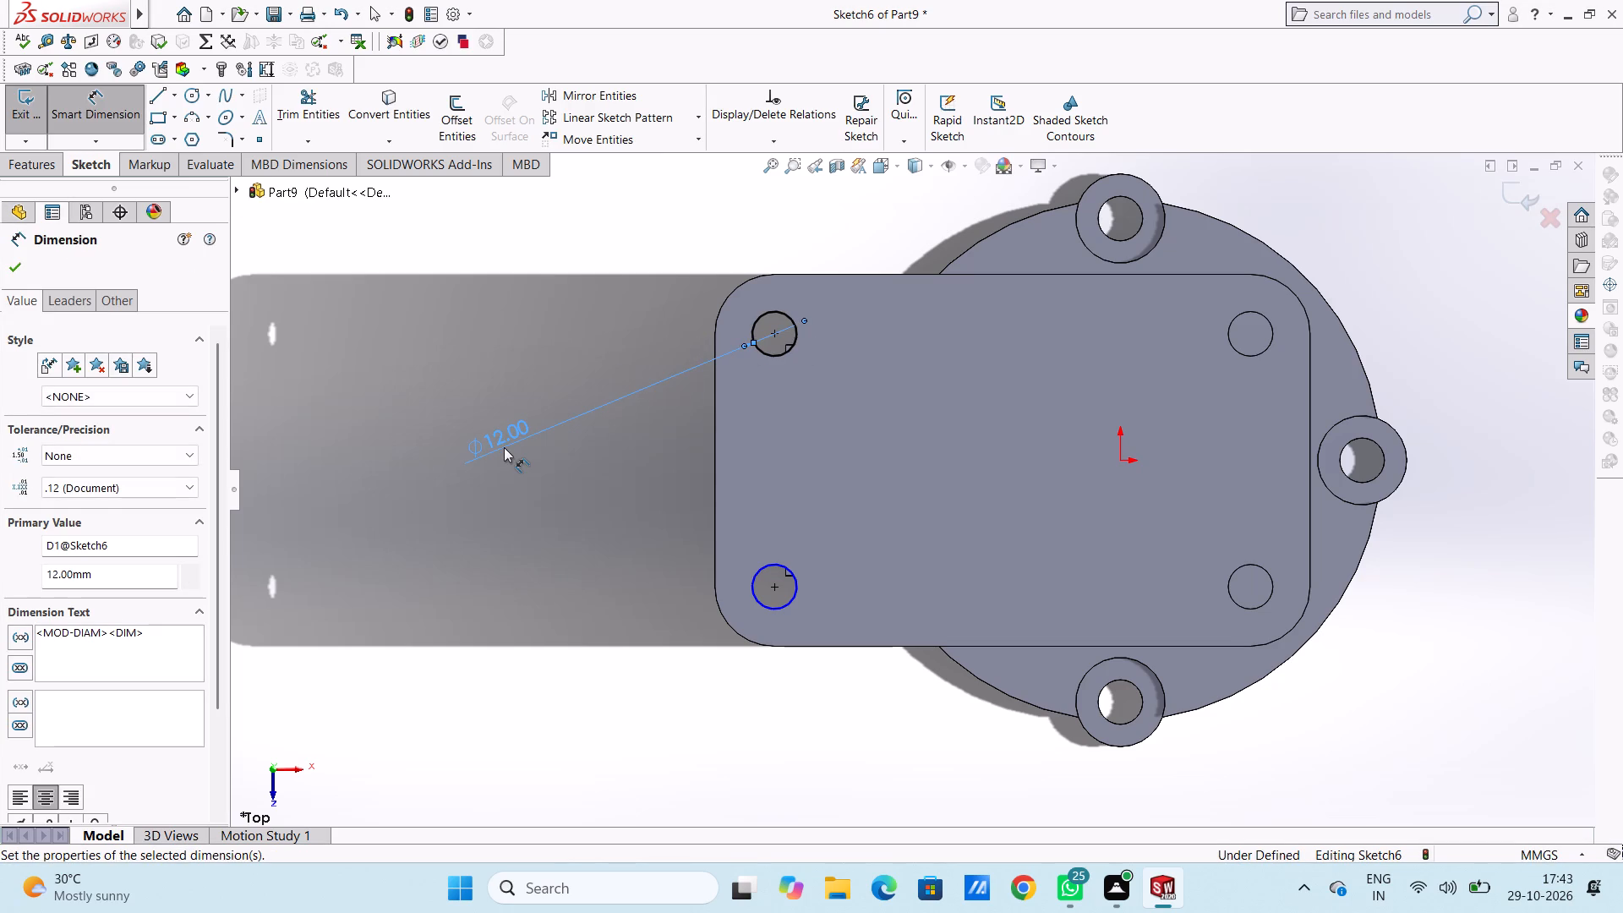
{"action": "left_click", "coordinate": [582, 527]}
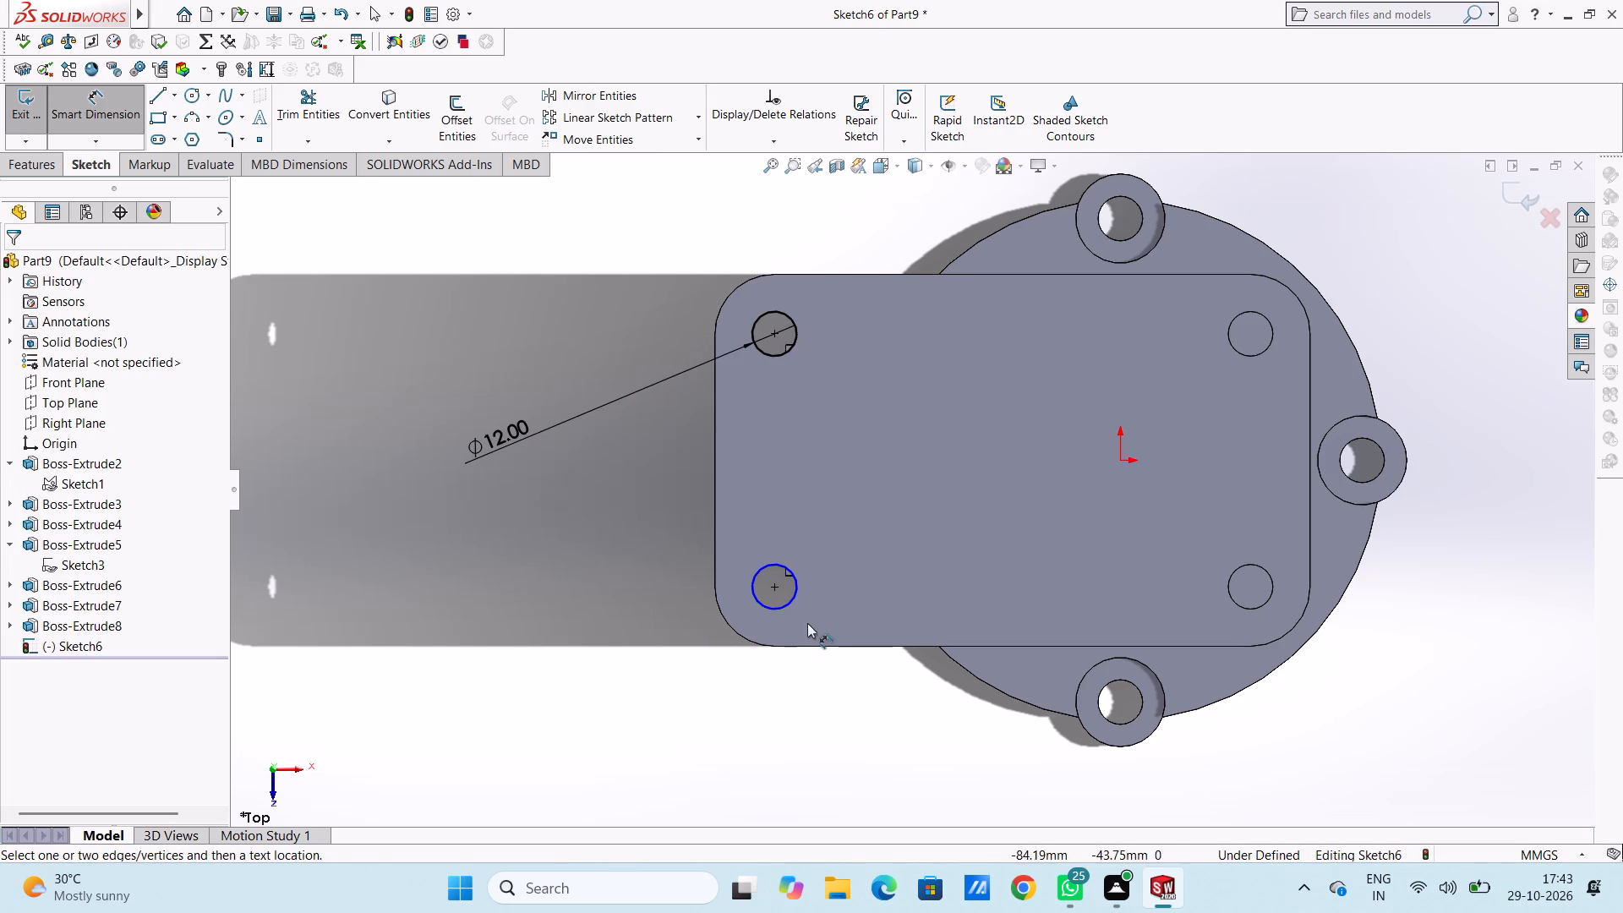
{"action": "left_click", "coordinate": [784, 604]}
{"action": "left_click", "coordinate": [531, 738]}
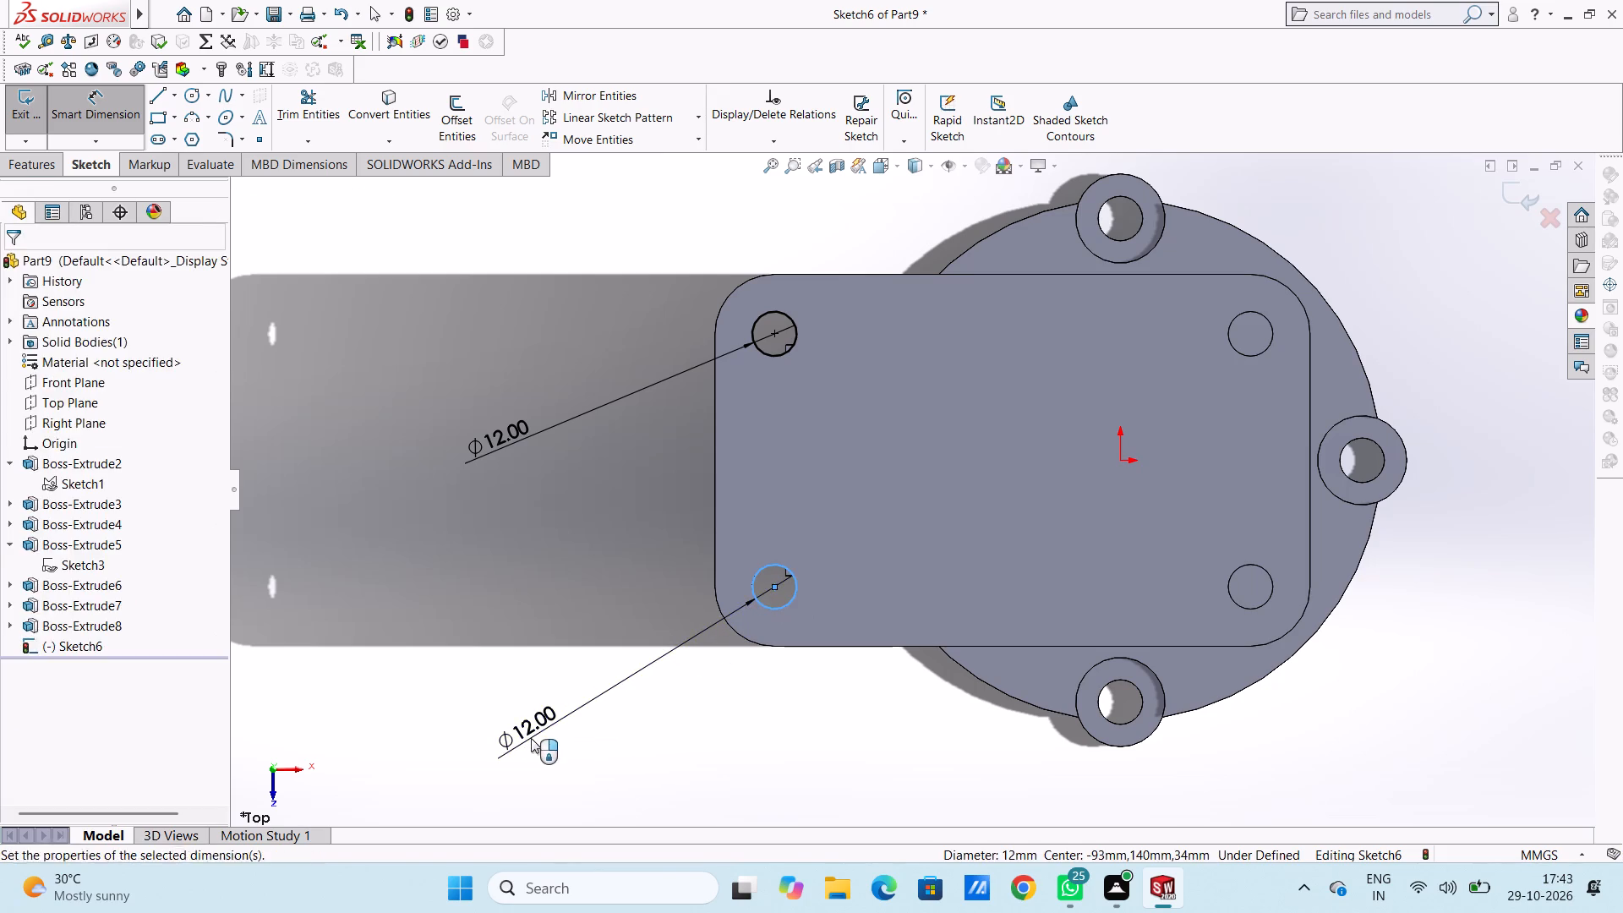
{"action": "left_click", "coordinate": [457, 722]}
{"action": "left_click", "coordinate": [453, 718]}
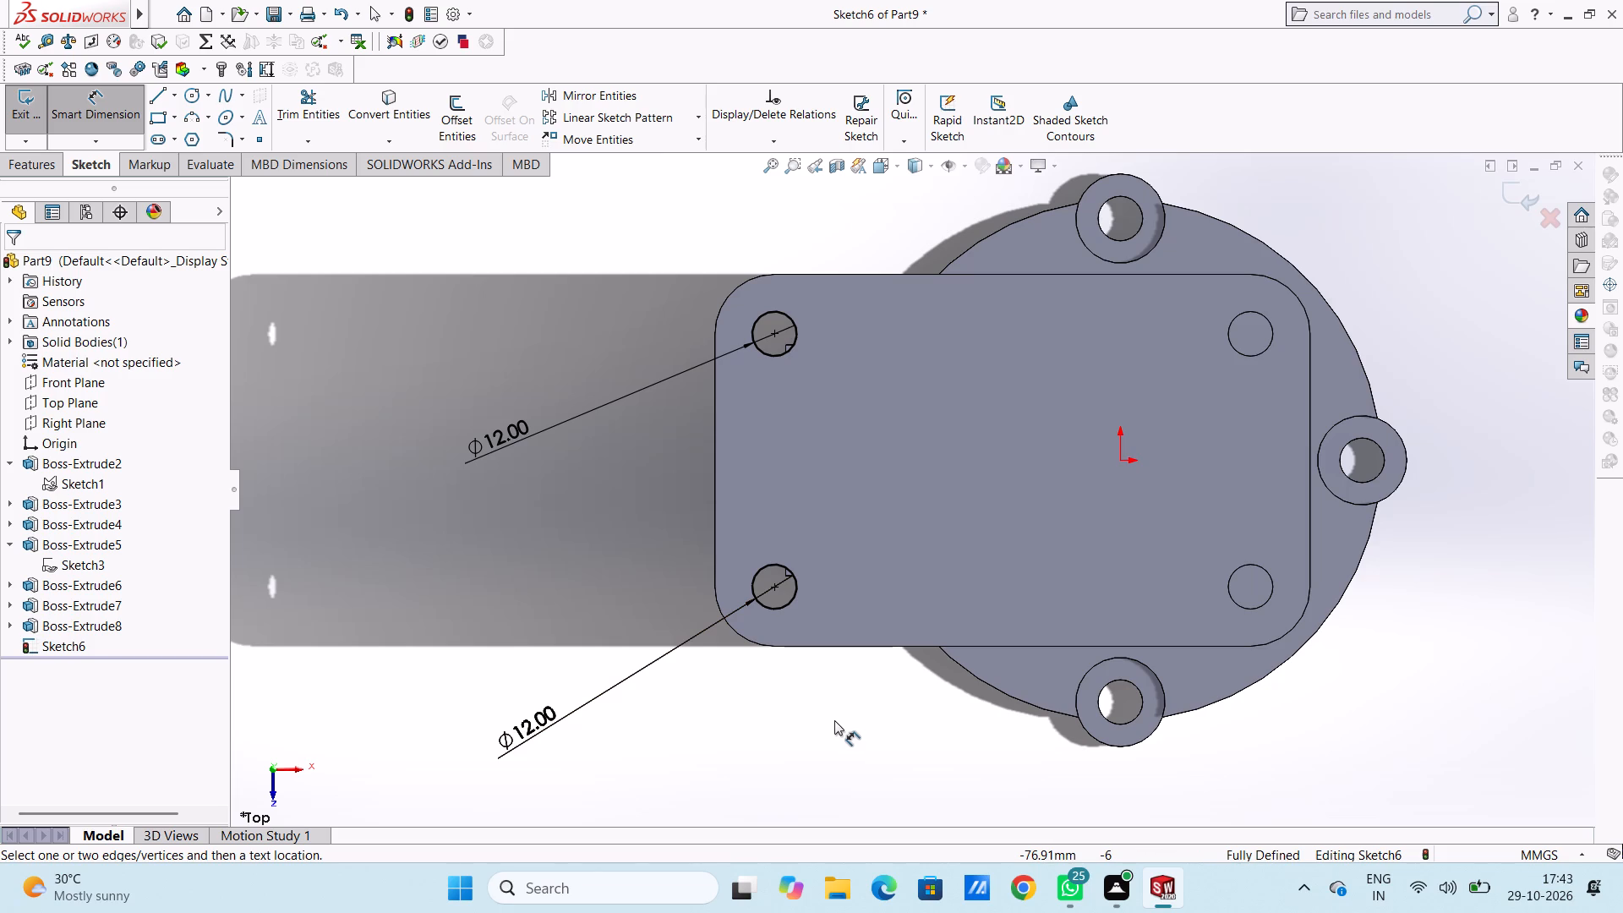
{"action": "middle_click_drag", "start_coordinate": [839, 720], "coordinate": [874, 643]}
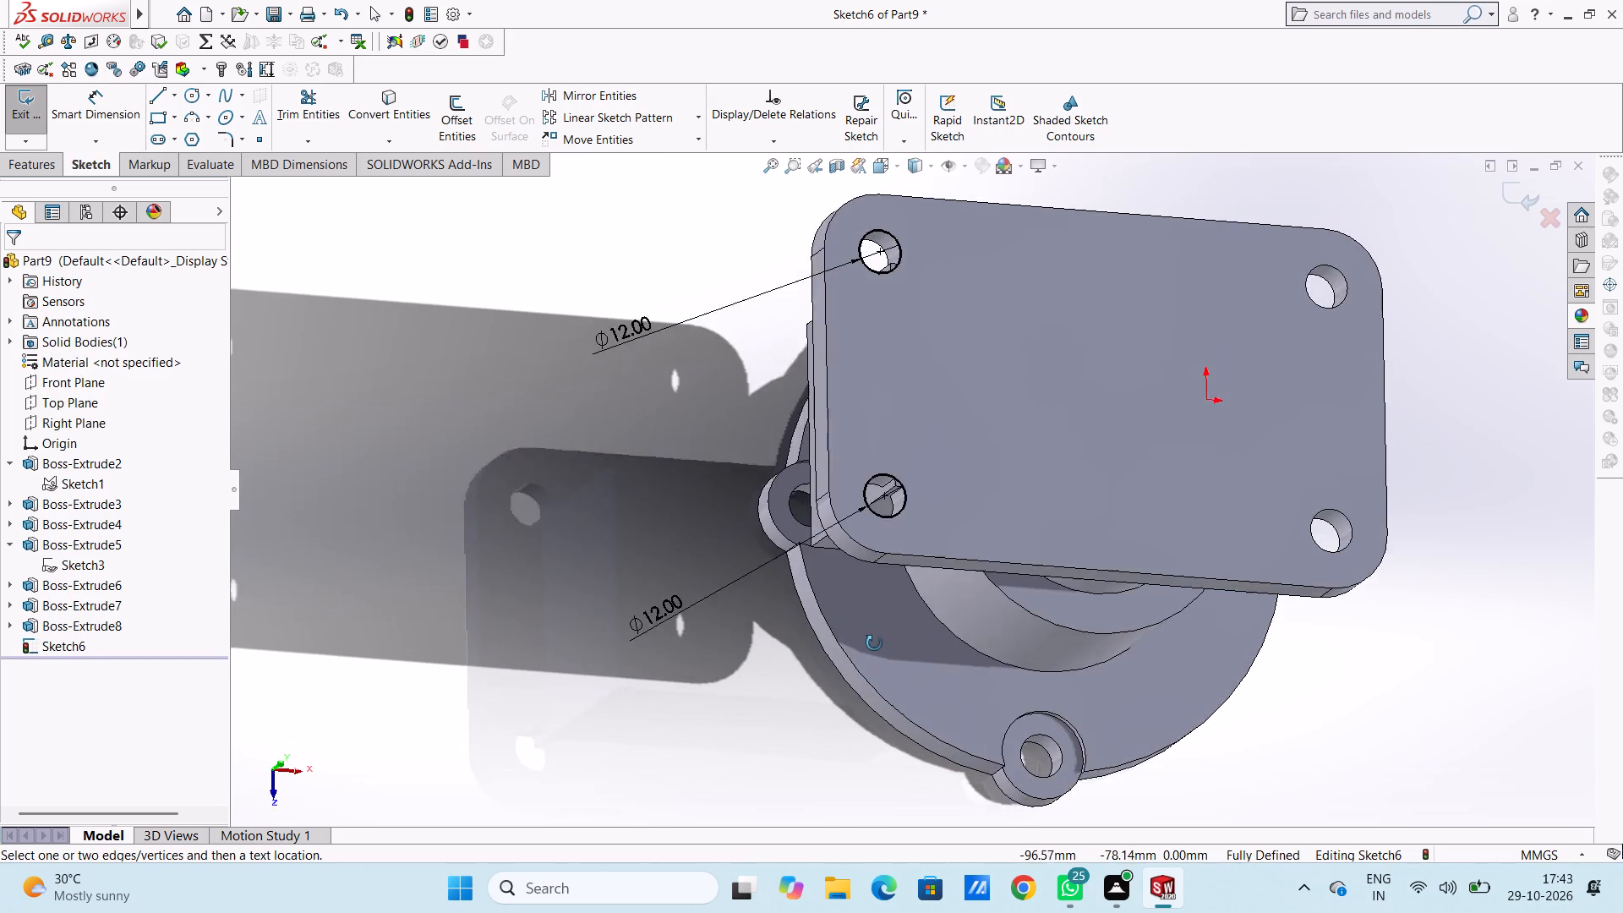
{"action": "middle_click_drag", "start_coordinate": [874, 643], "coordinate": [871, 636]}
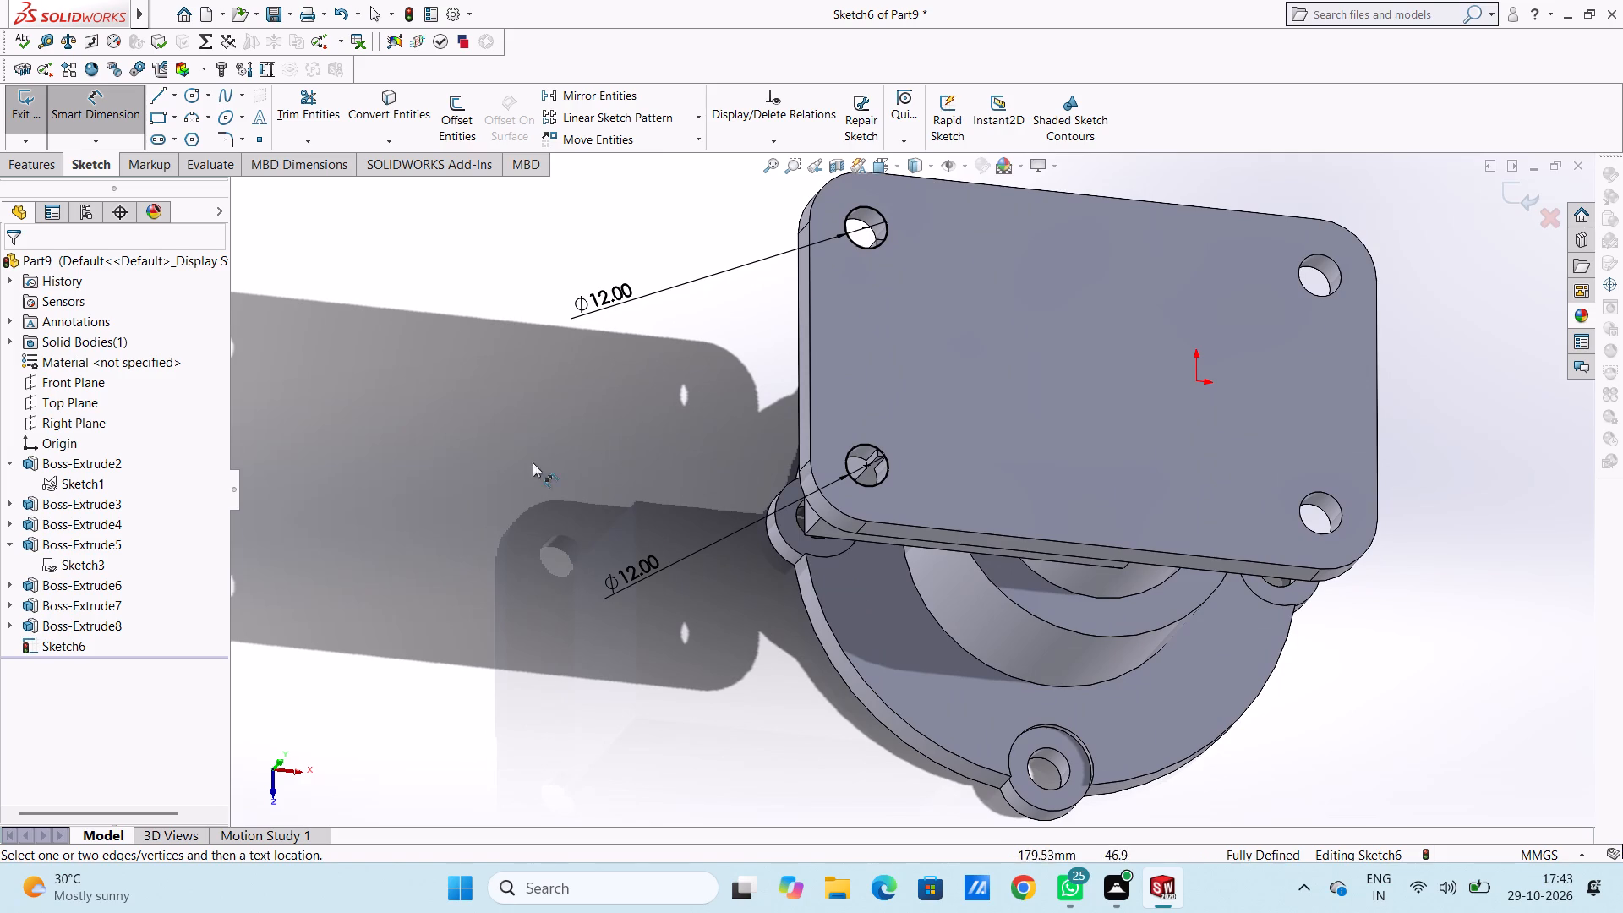
Cut-extrude the two 12 mm hole circles from the flange's top face to a blind depth of 10 mm.
{"action": "left_click", "coordinate": [102, 125]}
{"action": "left_click", "coordinate": [45, 172]}
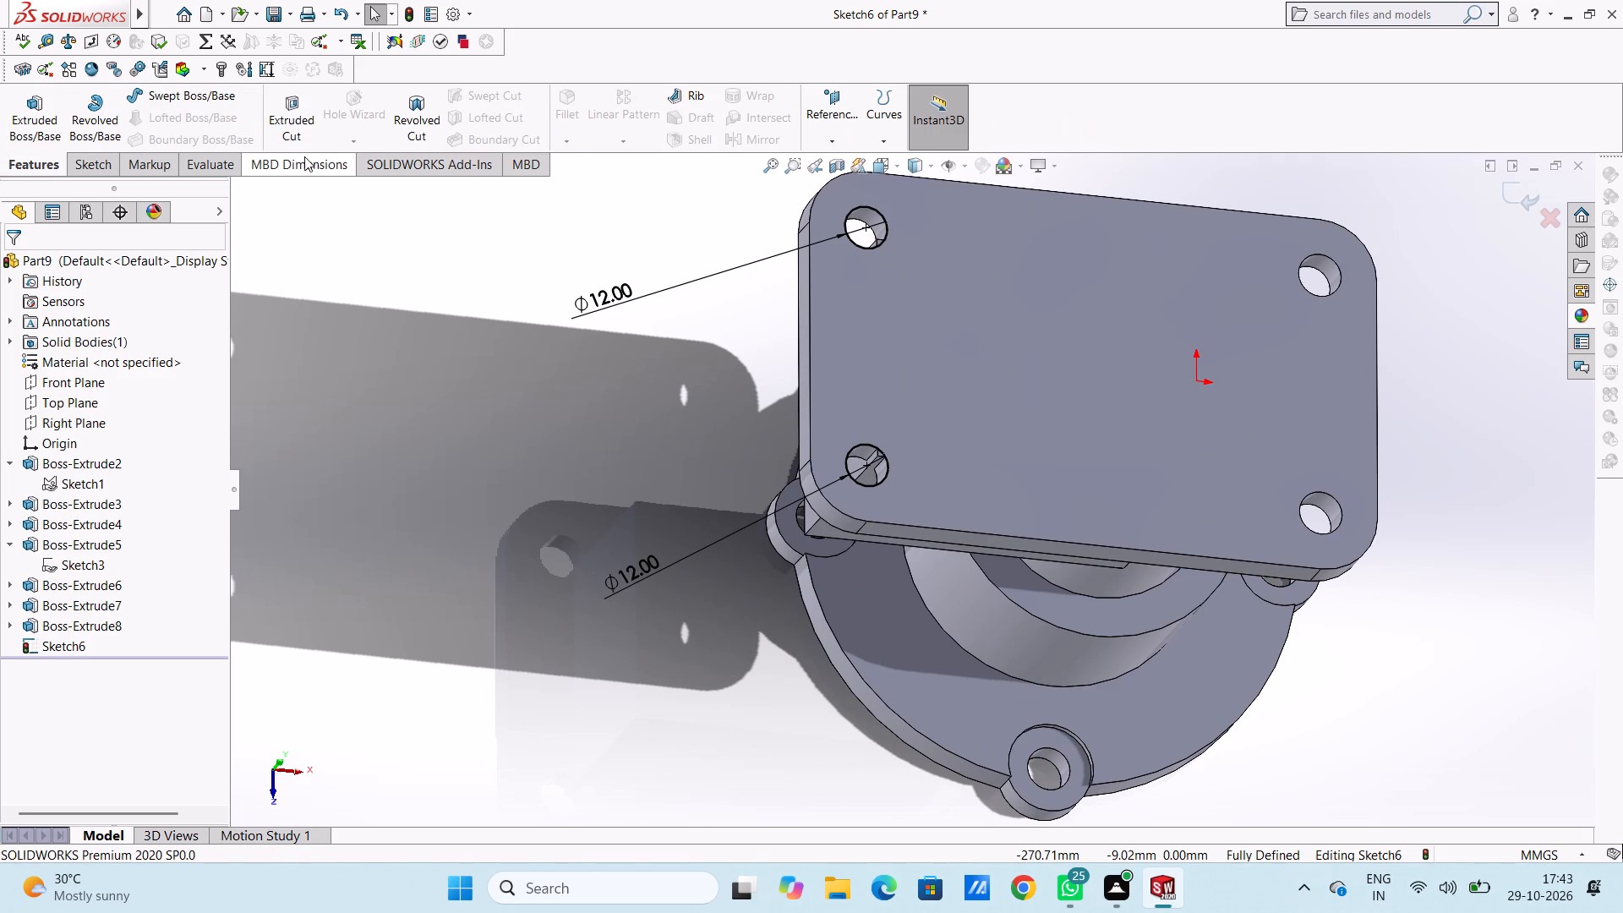
{"action": "left_click", "coordinate": [292, 110]}
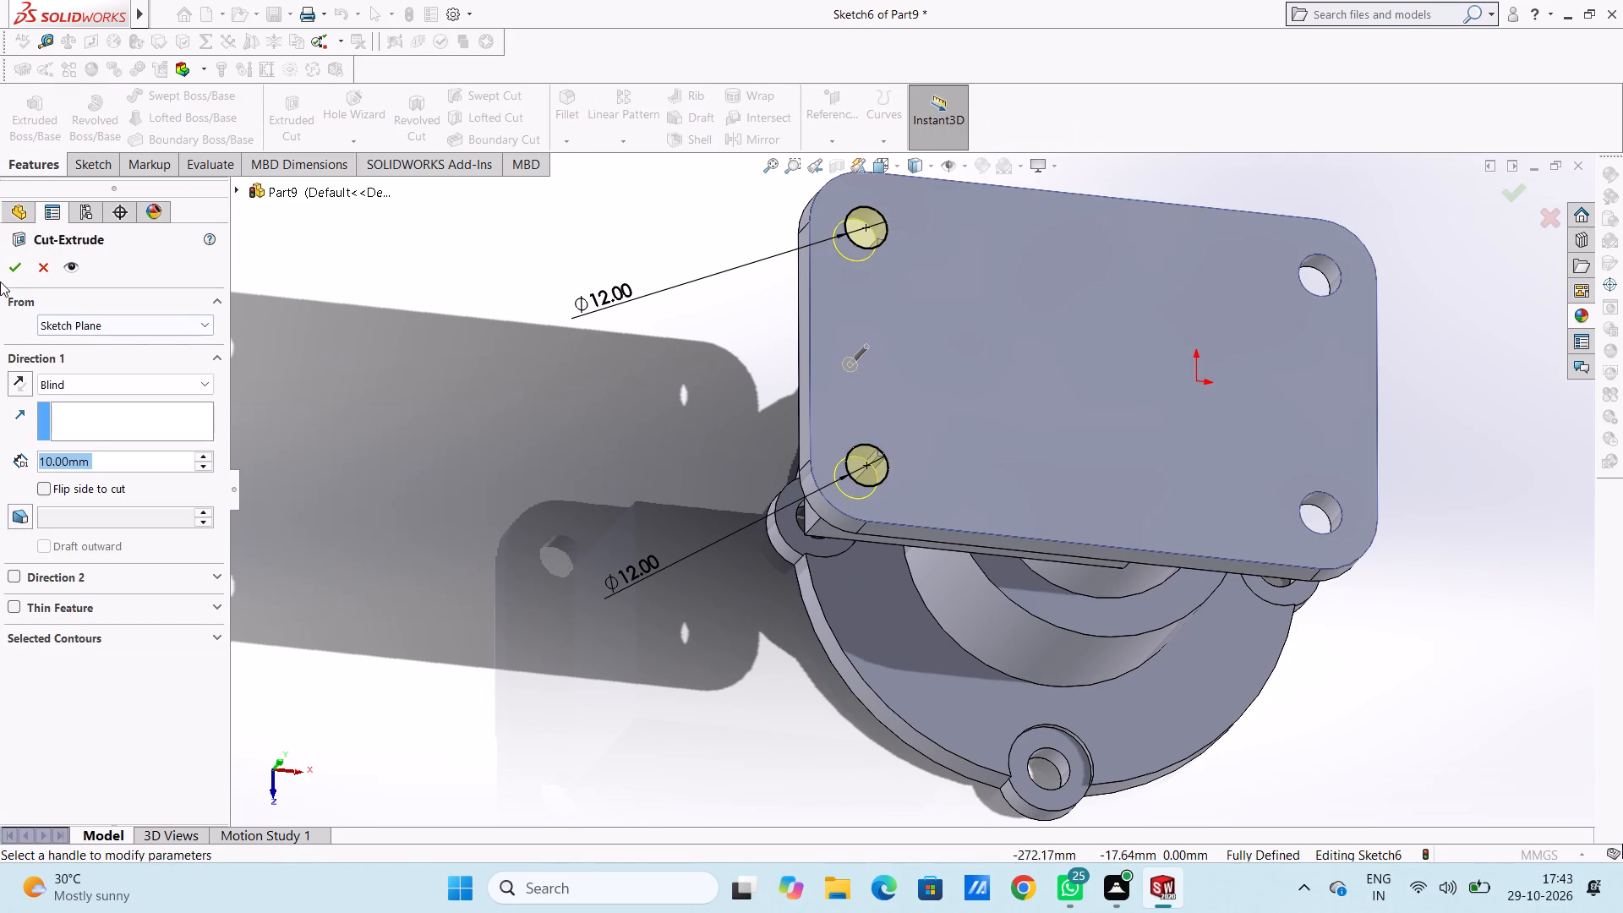
{"action": "left_click", "coordinate": [12, 271]}
{"action": "left_click", "coordinate": [366, 359]}
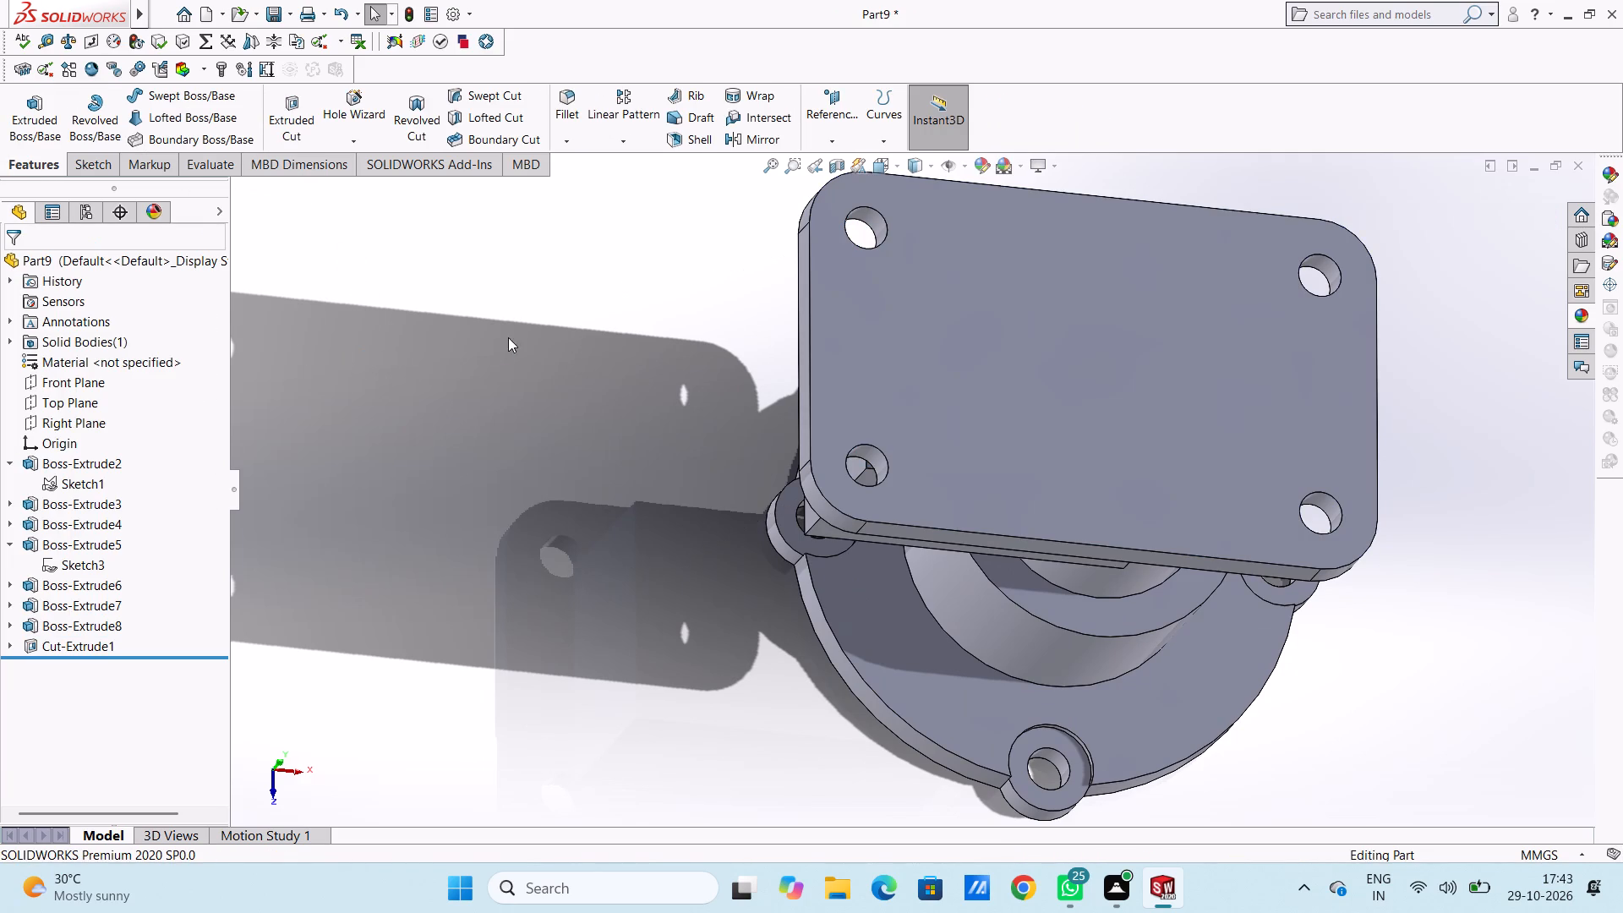
Fillet the two vertical outer edges of the block beneath the flange's hole-cleared end with a symmetric 10 mm radius.
{"action": "middle_click_drag", "start_coordinate": [508, 339], "coordinate": [502, 418]}
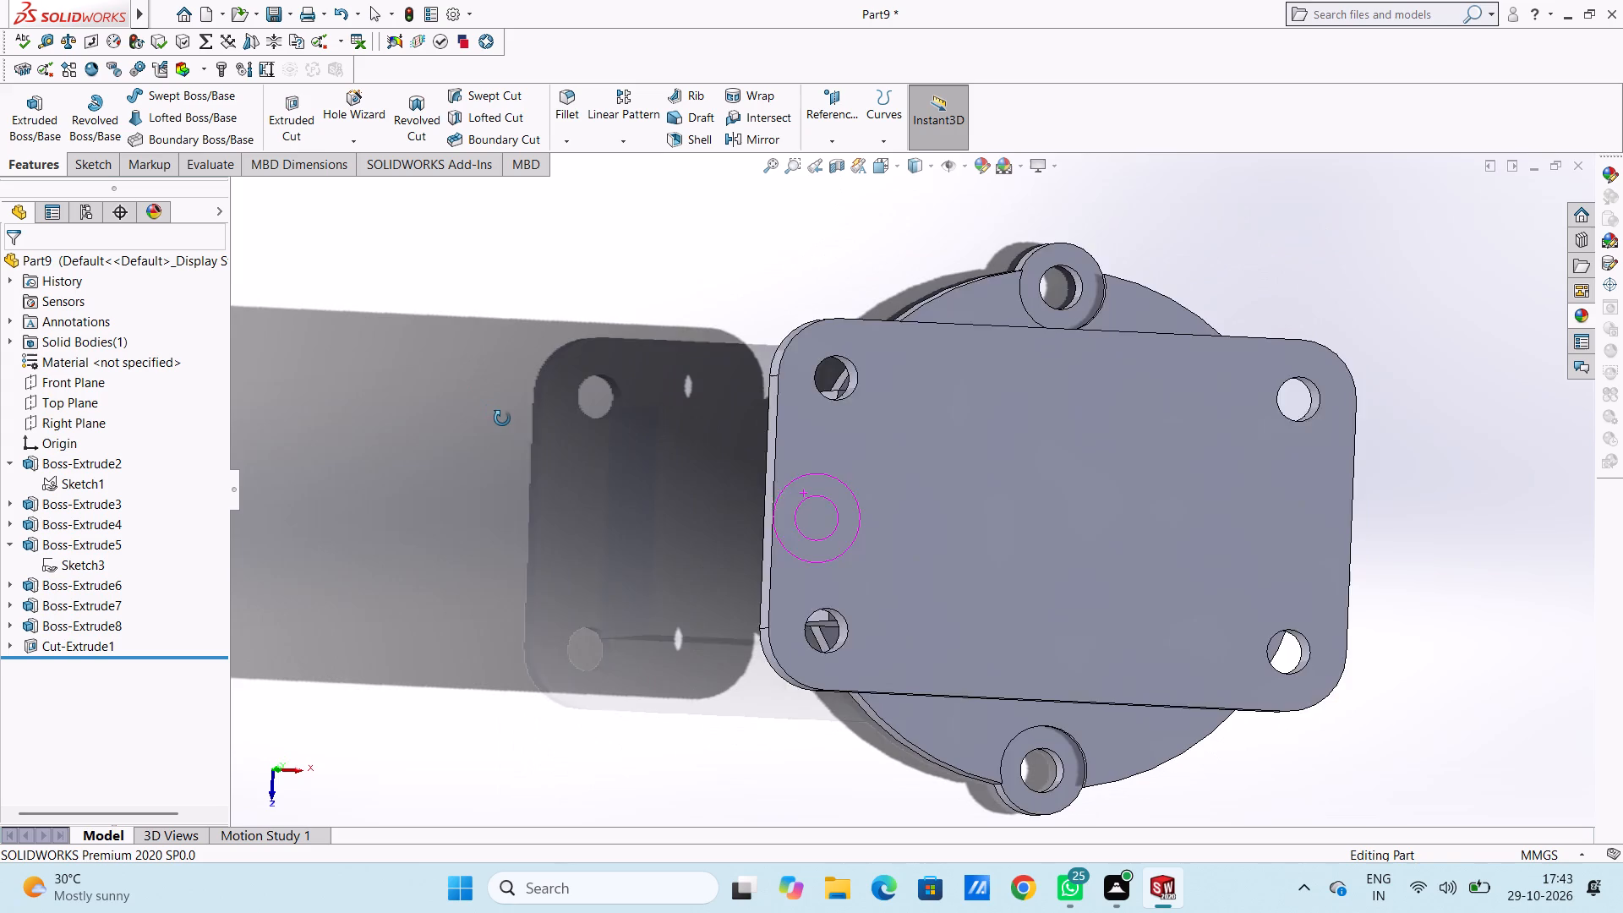
{"action": "middle_click_drag", "start_coordinate": [502, 418], "coordinate": [570, 299]}
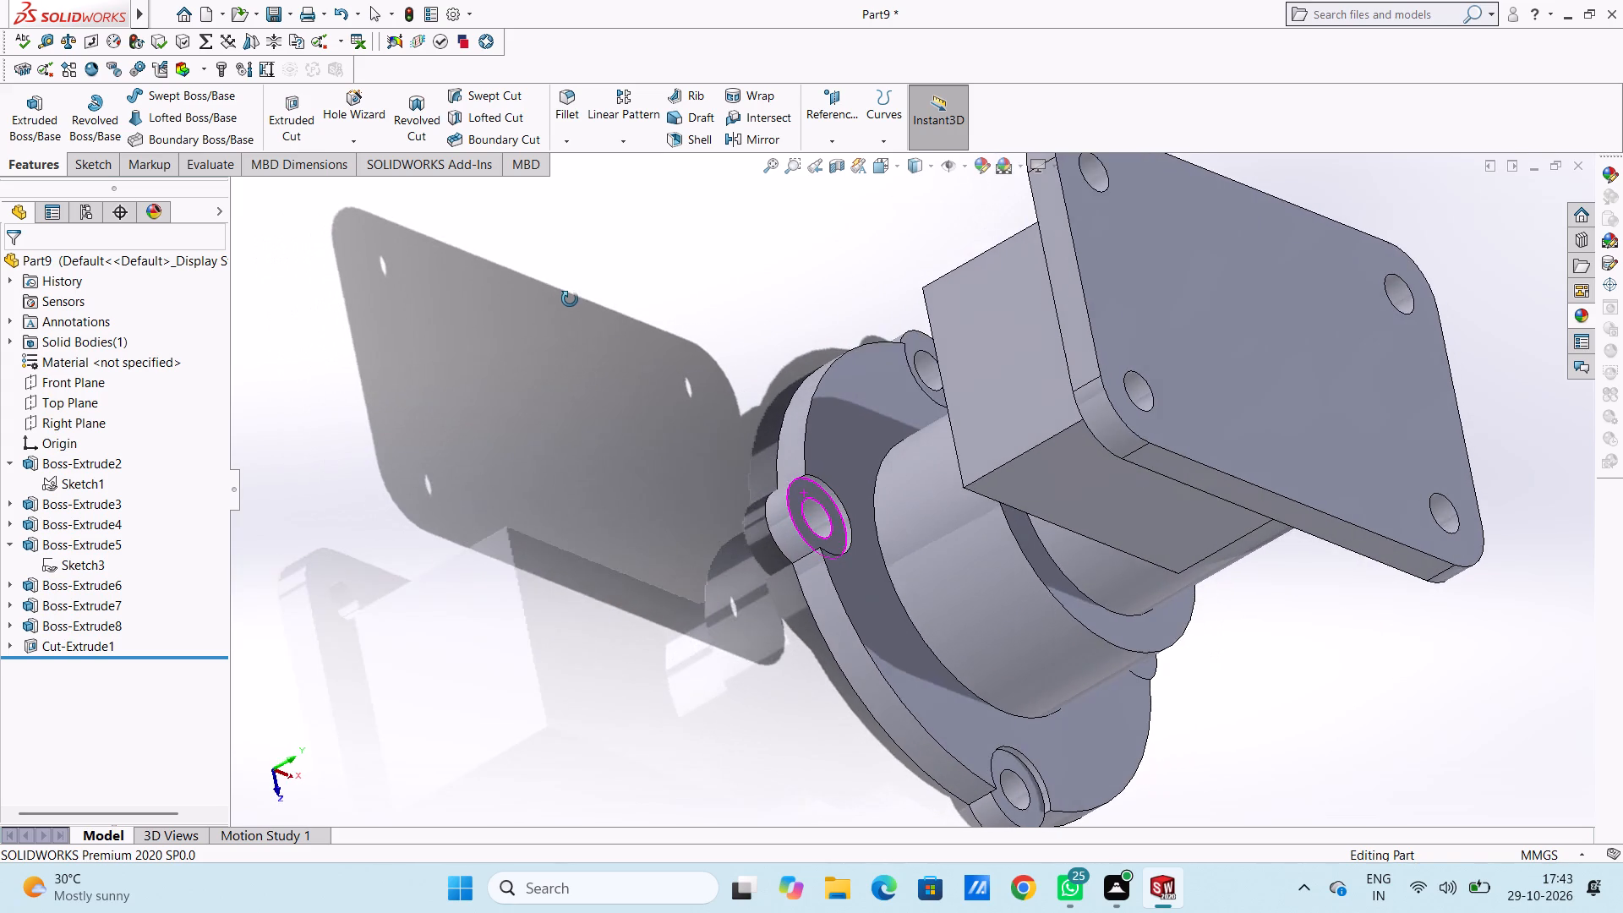
{"action": "middle_click_drag", "start_coordinate": [570, 299], "coordinate": [554, 338]}
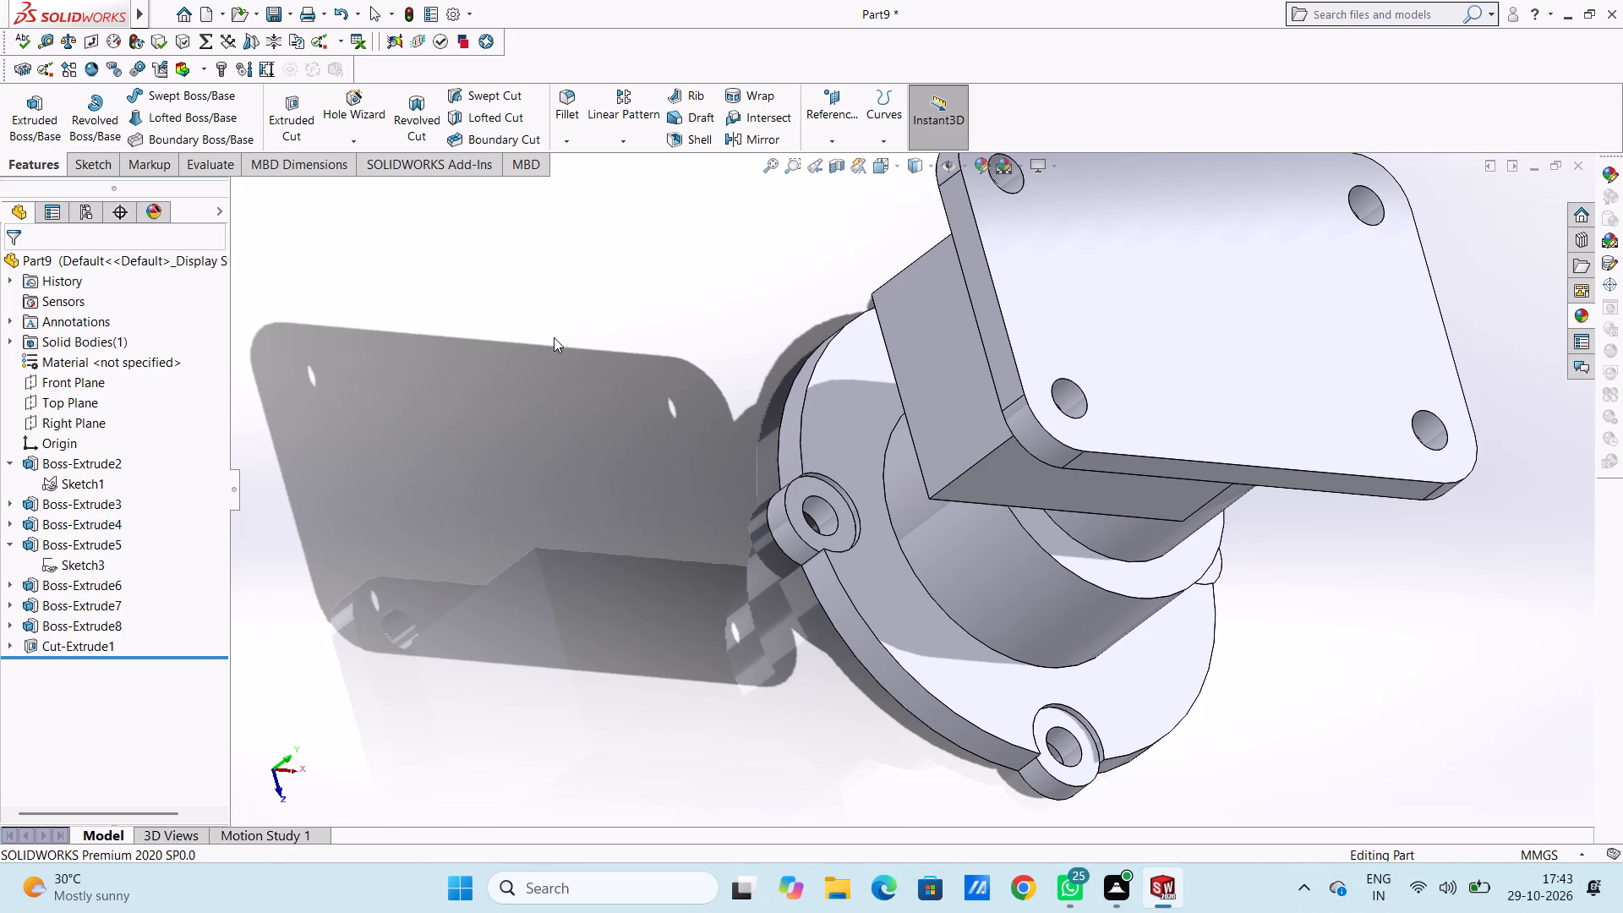
{"action": "scroll", "coordinate": [519, 389], "scroll_direction": "up", "scroll_amount": 2}
{"action": "middle_click_drag", "start_coordinate": [489, 395], "coordinate": [443, 353]}
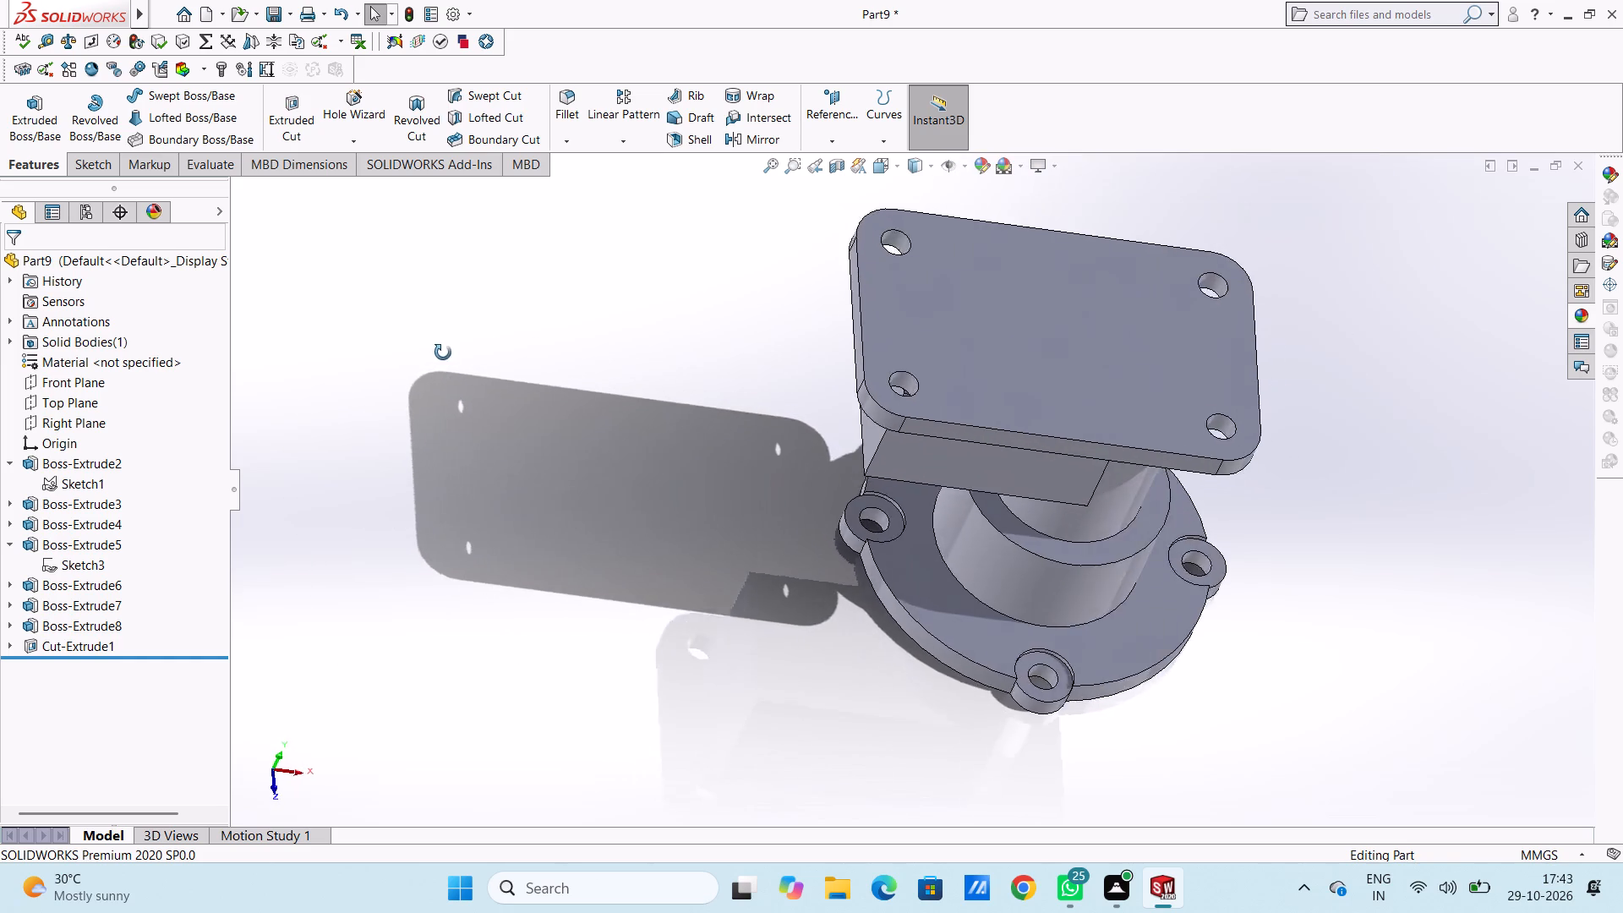
{"action": "middle_click_drag", "start_coordinate": [443, 353], "coordinate": [479, 345]}
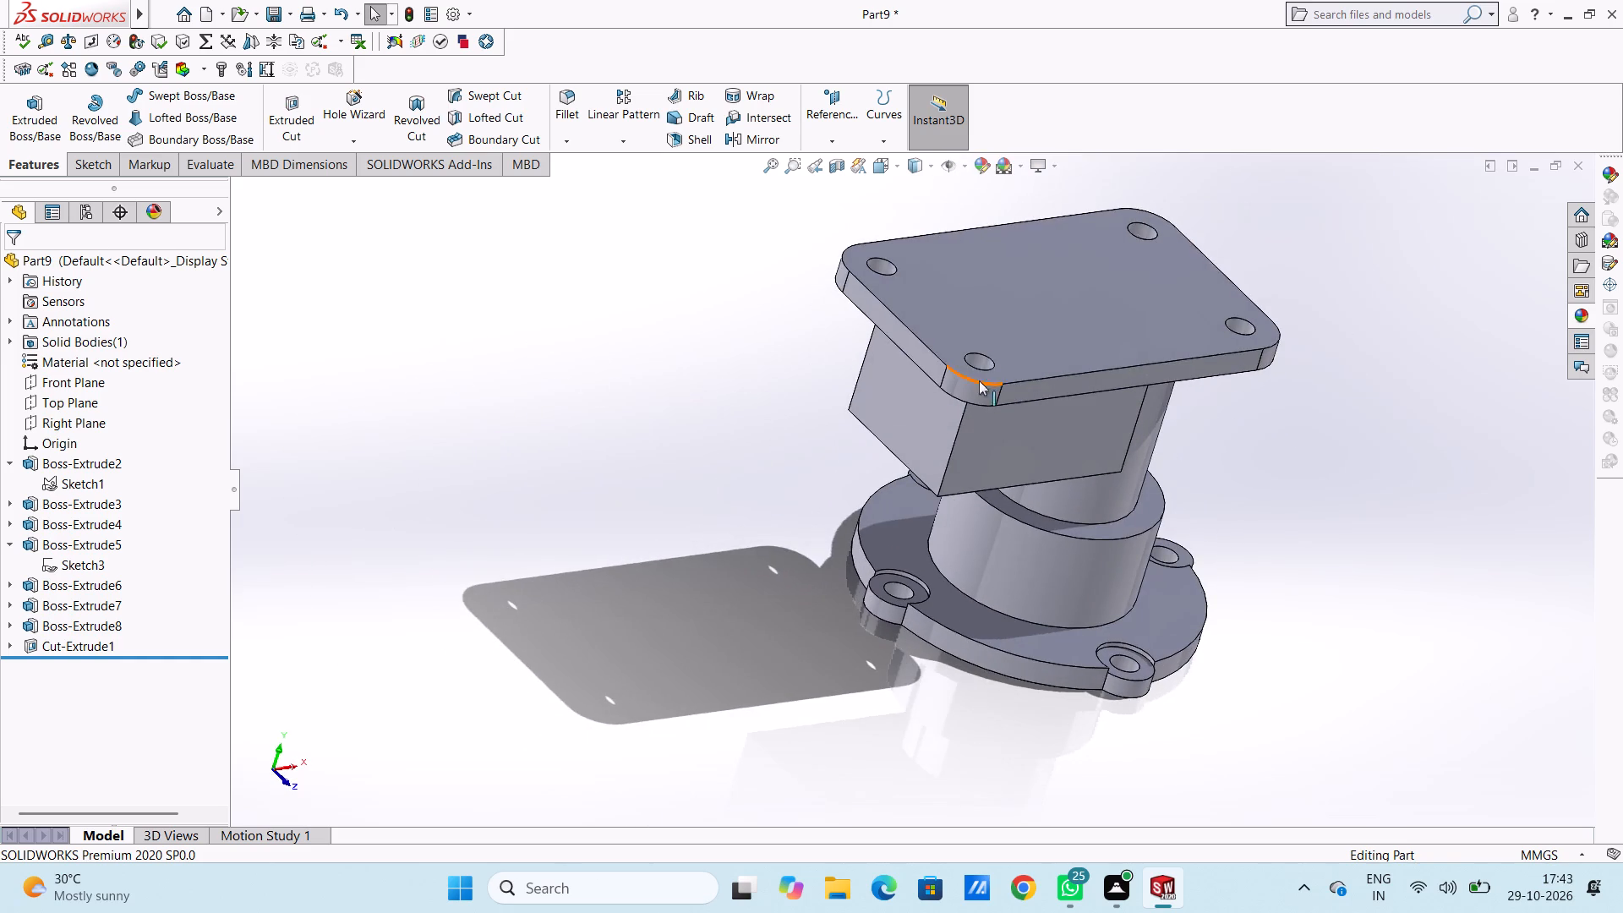
{"action": "scroll", "coordinate": [987, 374], "scroll_direction": "down", "scroll_amount": 3}
{"action": "left_click", "coordinate": [571, 102]}
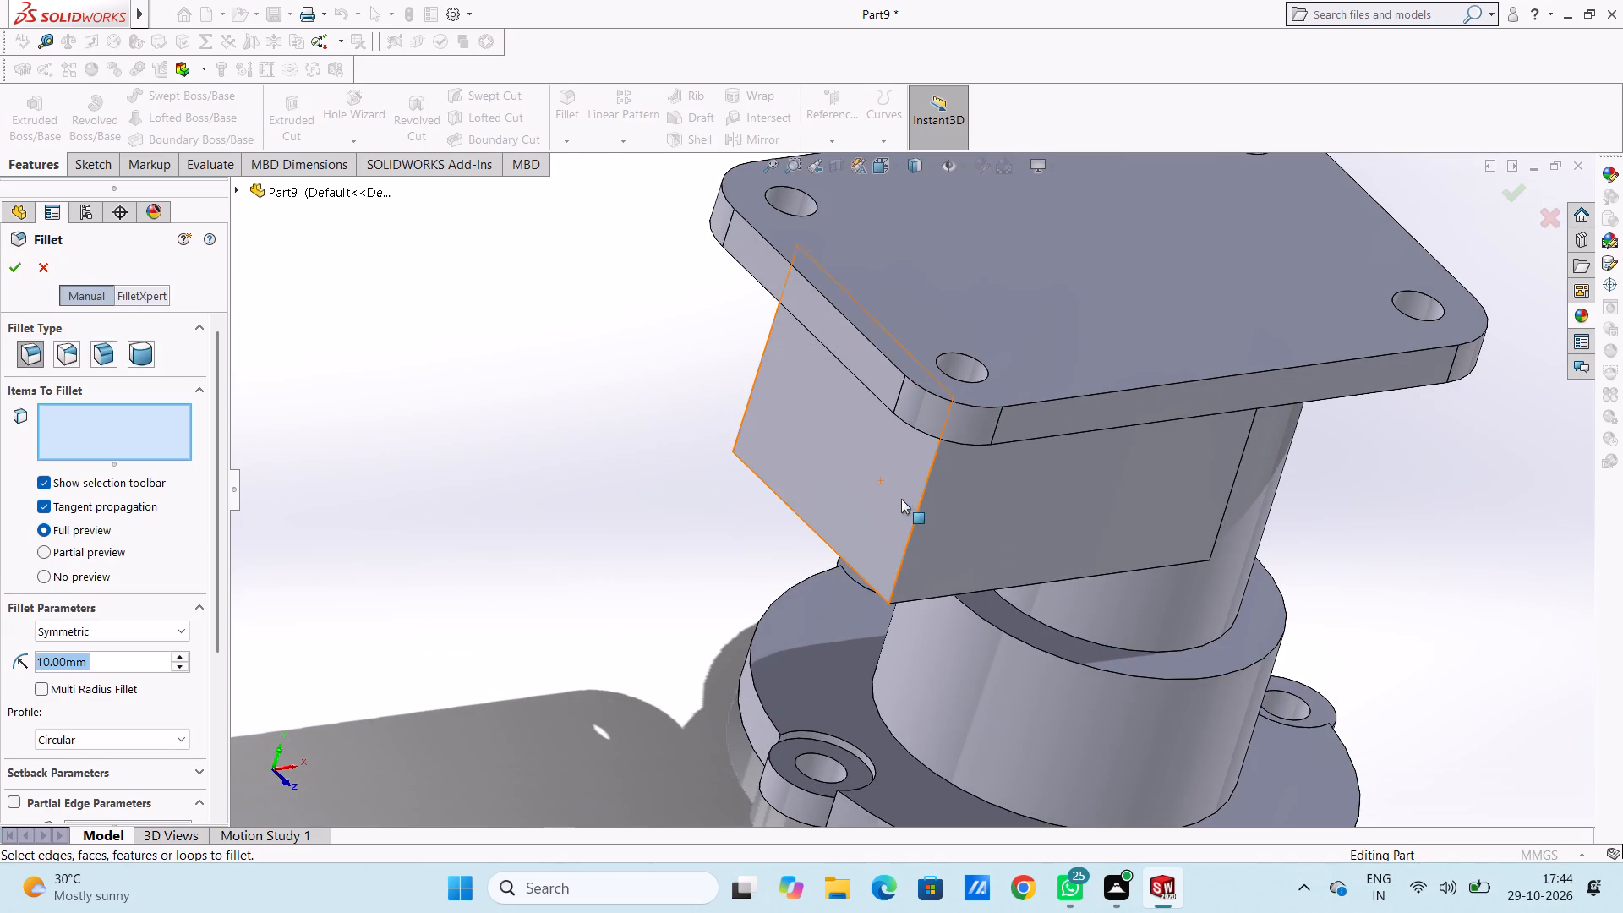
{"action": "left_click", "coordinate": [920, 514]}
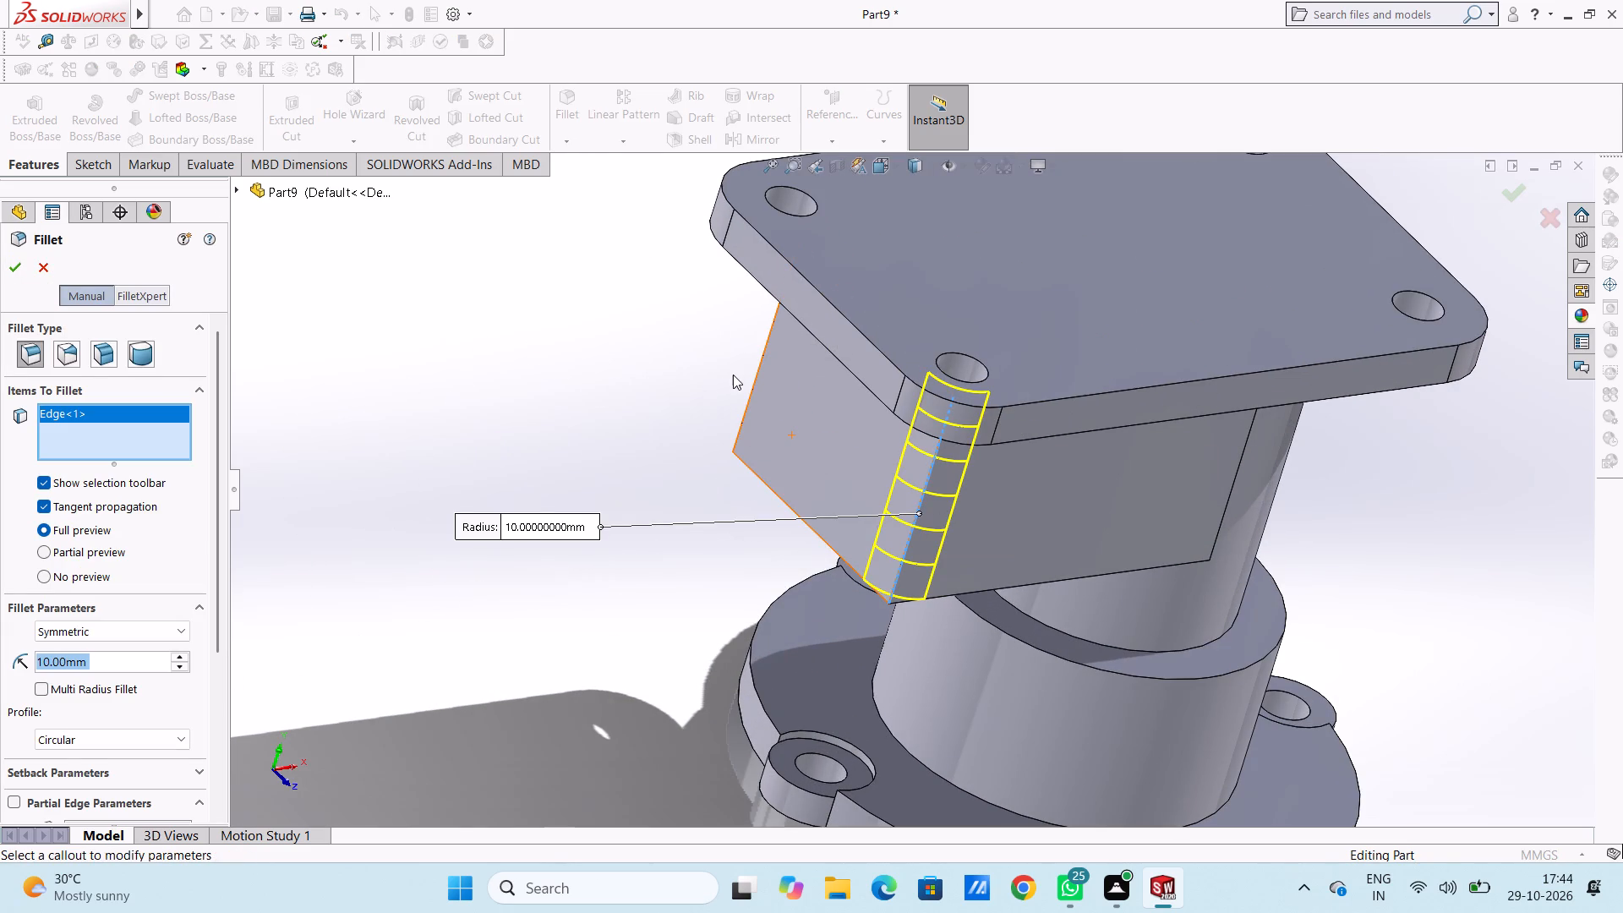
{"action": "left_click", "coordinate": [752, 387]}
{"action": "middle_click_drag", "start_coordinate": [713, 379], "coordinate": [690, 515]}
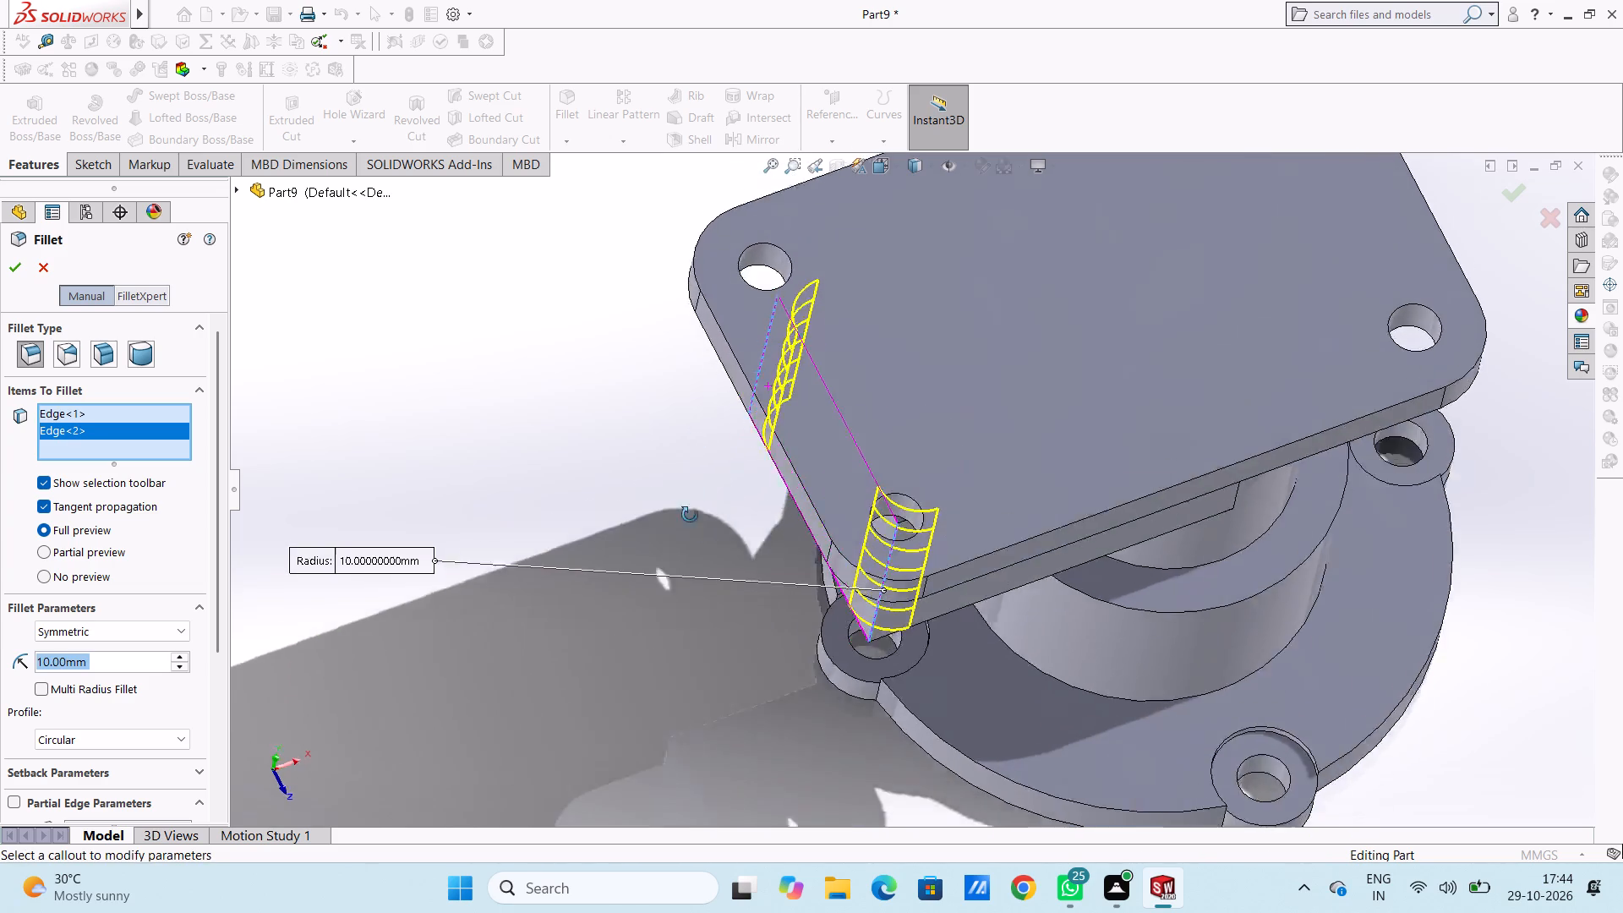
{"action": "middle_click_drag", "start_coordinate": [690, 515], "coordinate": [711, 582]}
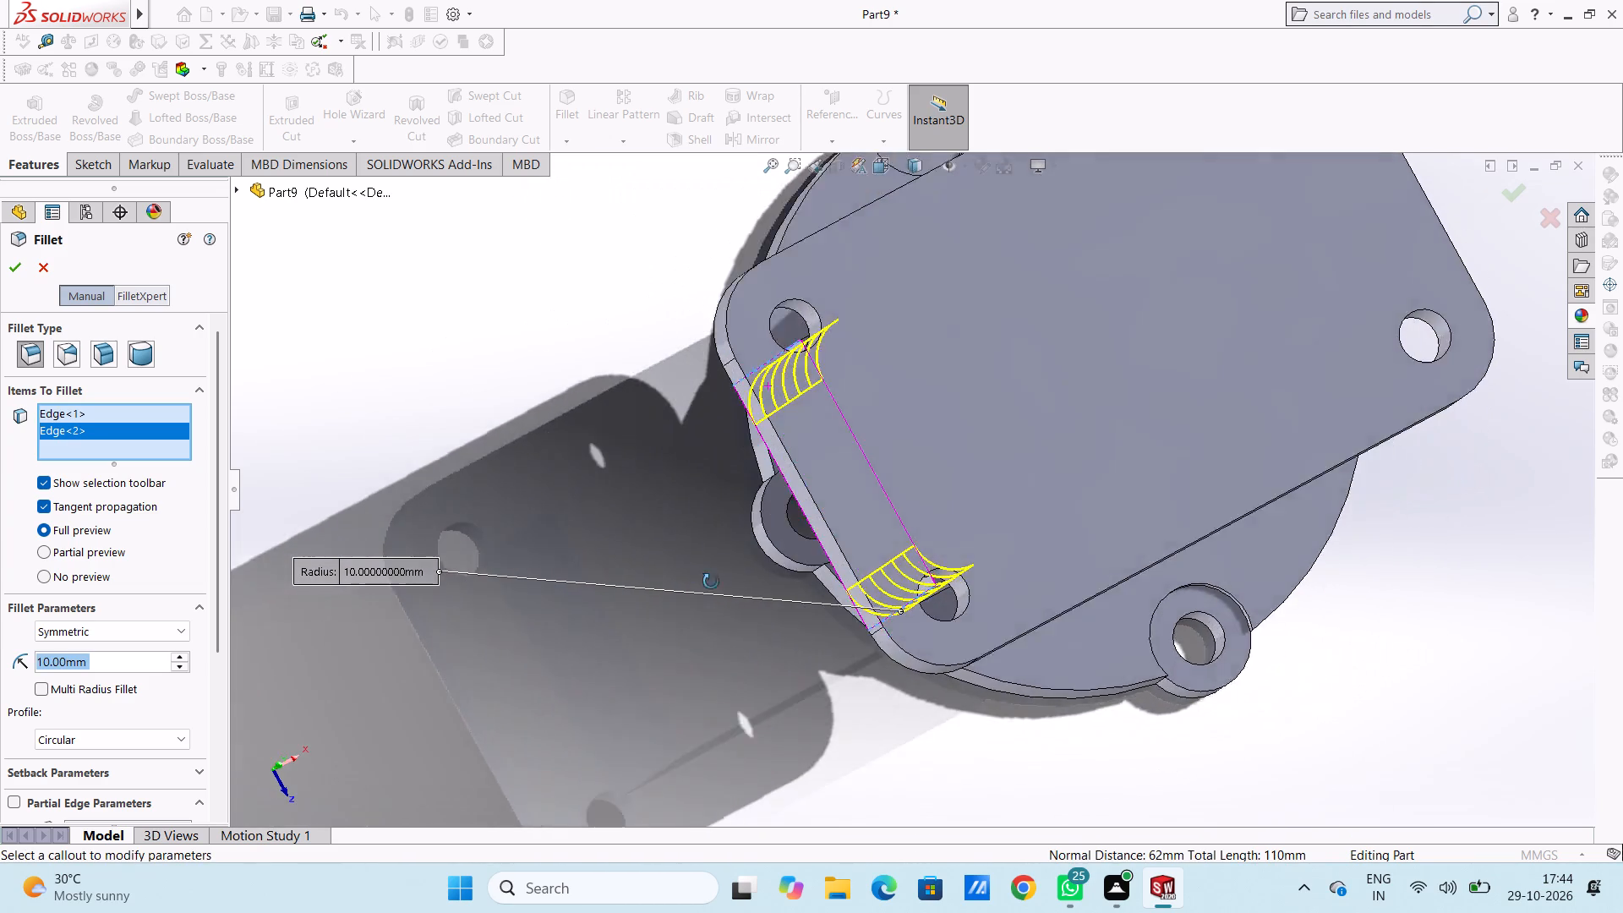
{"action": "middle_click_drag", "start_coordinate": [711, 582], "coordinate": [715, 498]}
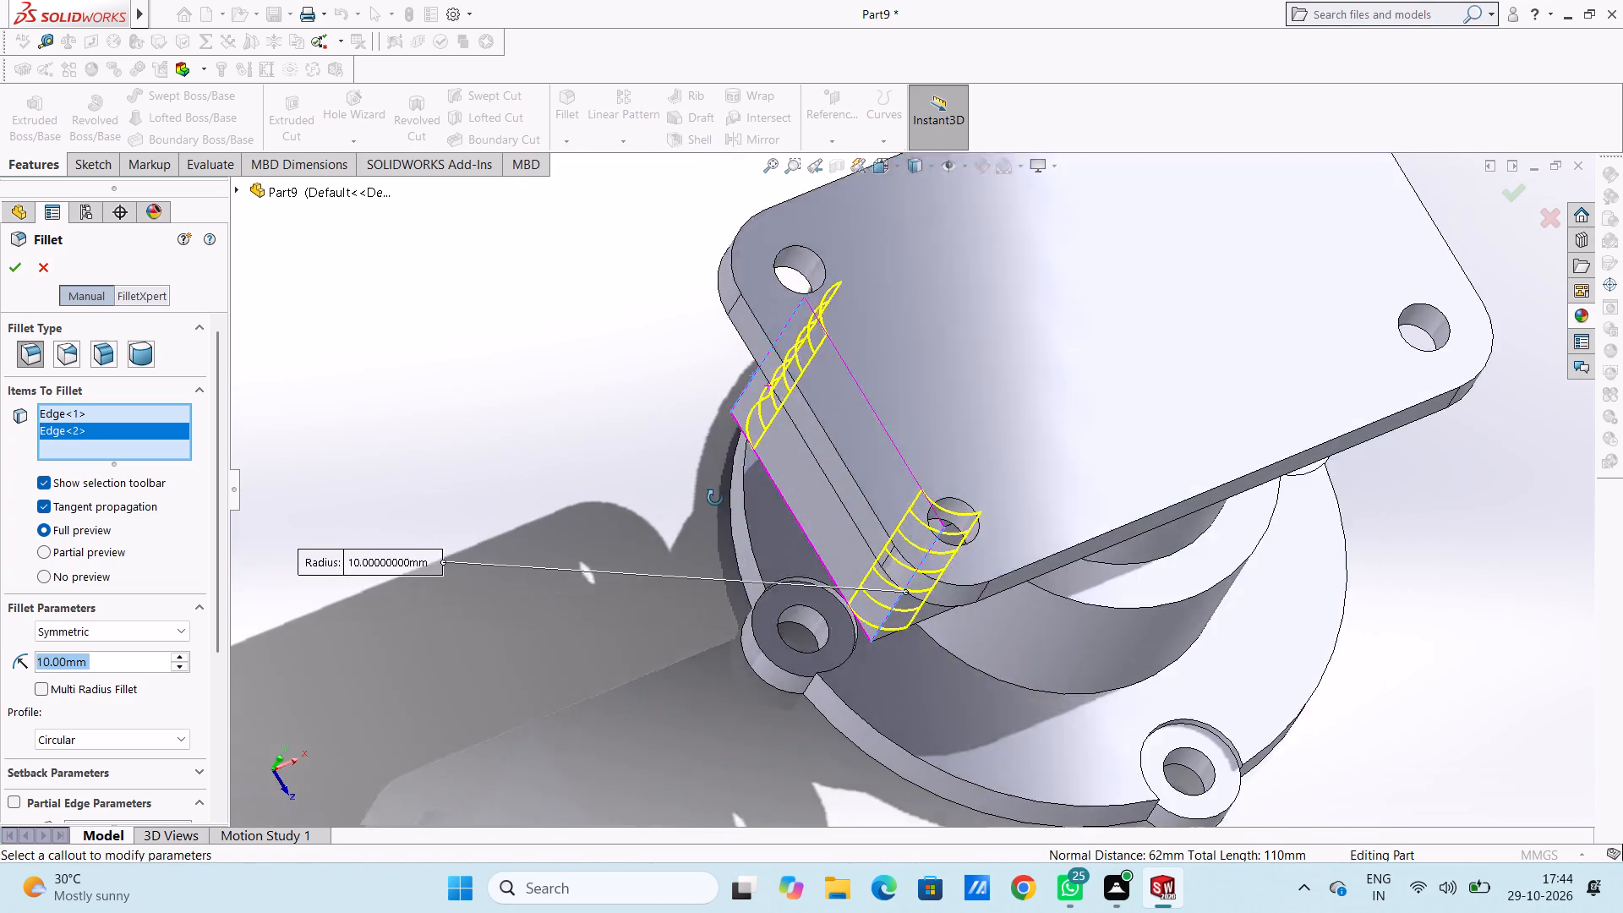
{"action": "middle_click_drag", "start_coordinate": [715, 498], "coordinate": [669, 431]}
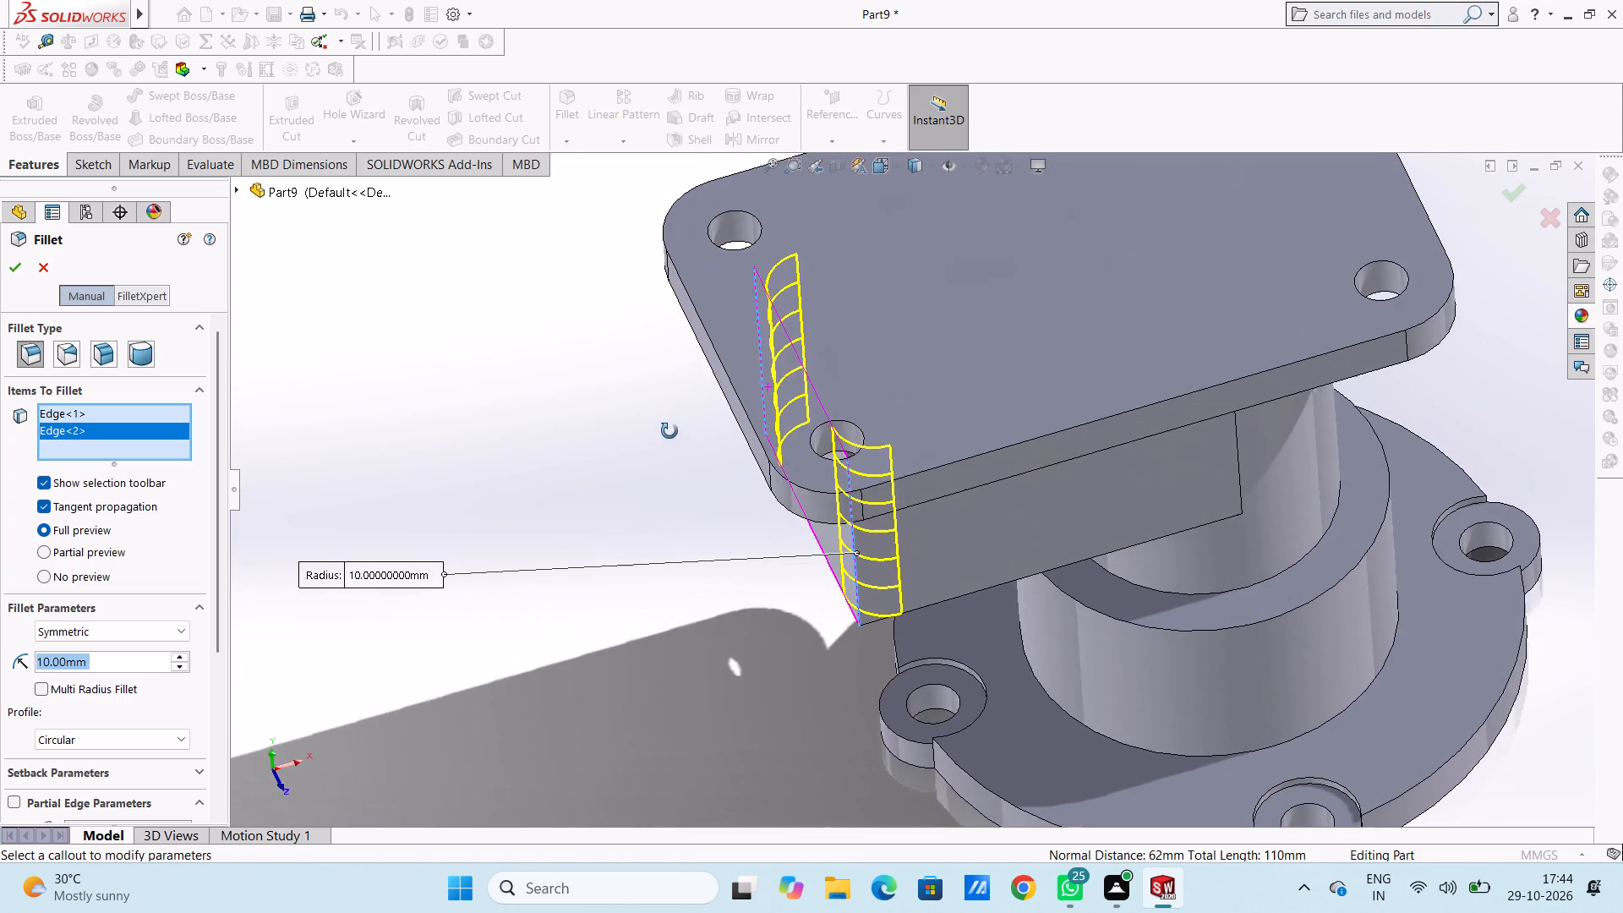
{"action": "middle_click_drag", "start_coordinate": [669, 431], "coordinate": [669, 429]}
{"action": "left_click", "coordinate": [14, 267]}
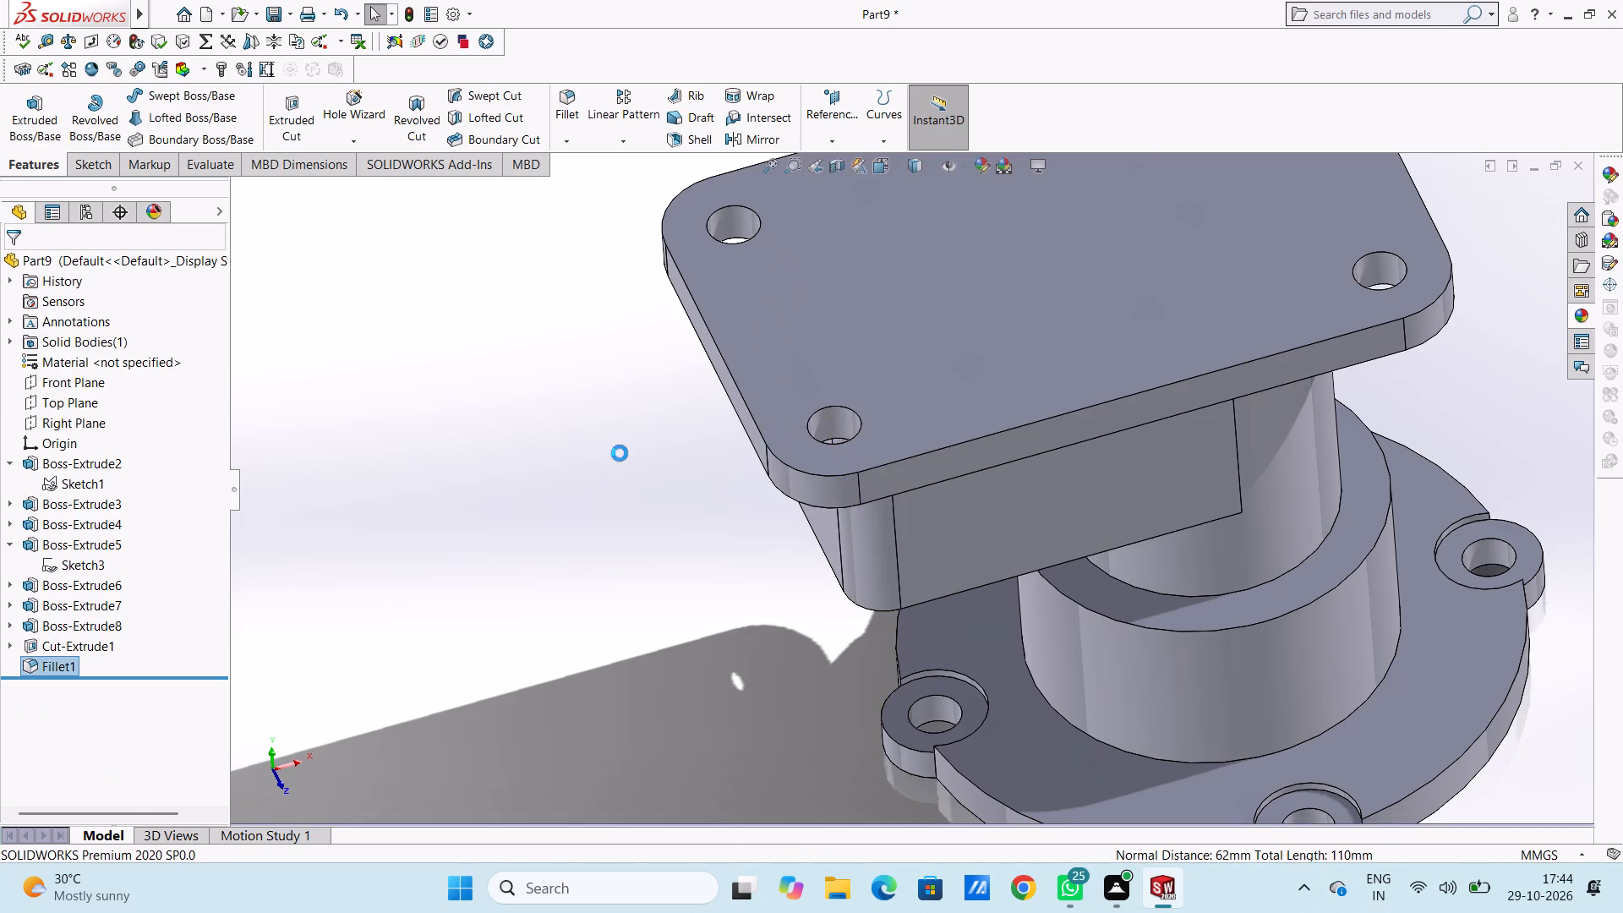
Examine the filleted block and the flange's holes from above, below and the side.
{"action": "scroll", "coordinate": [620, 453], "scroll_direction": "up", "scroll_amount": 4}
{"action": "middle_click_drag", "start_coordinate": [757, 528], "coordinate": [749, 650]}
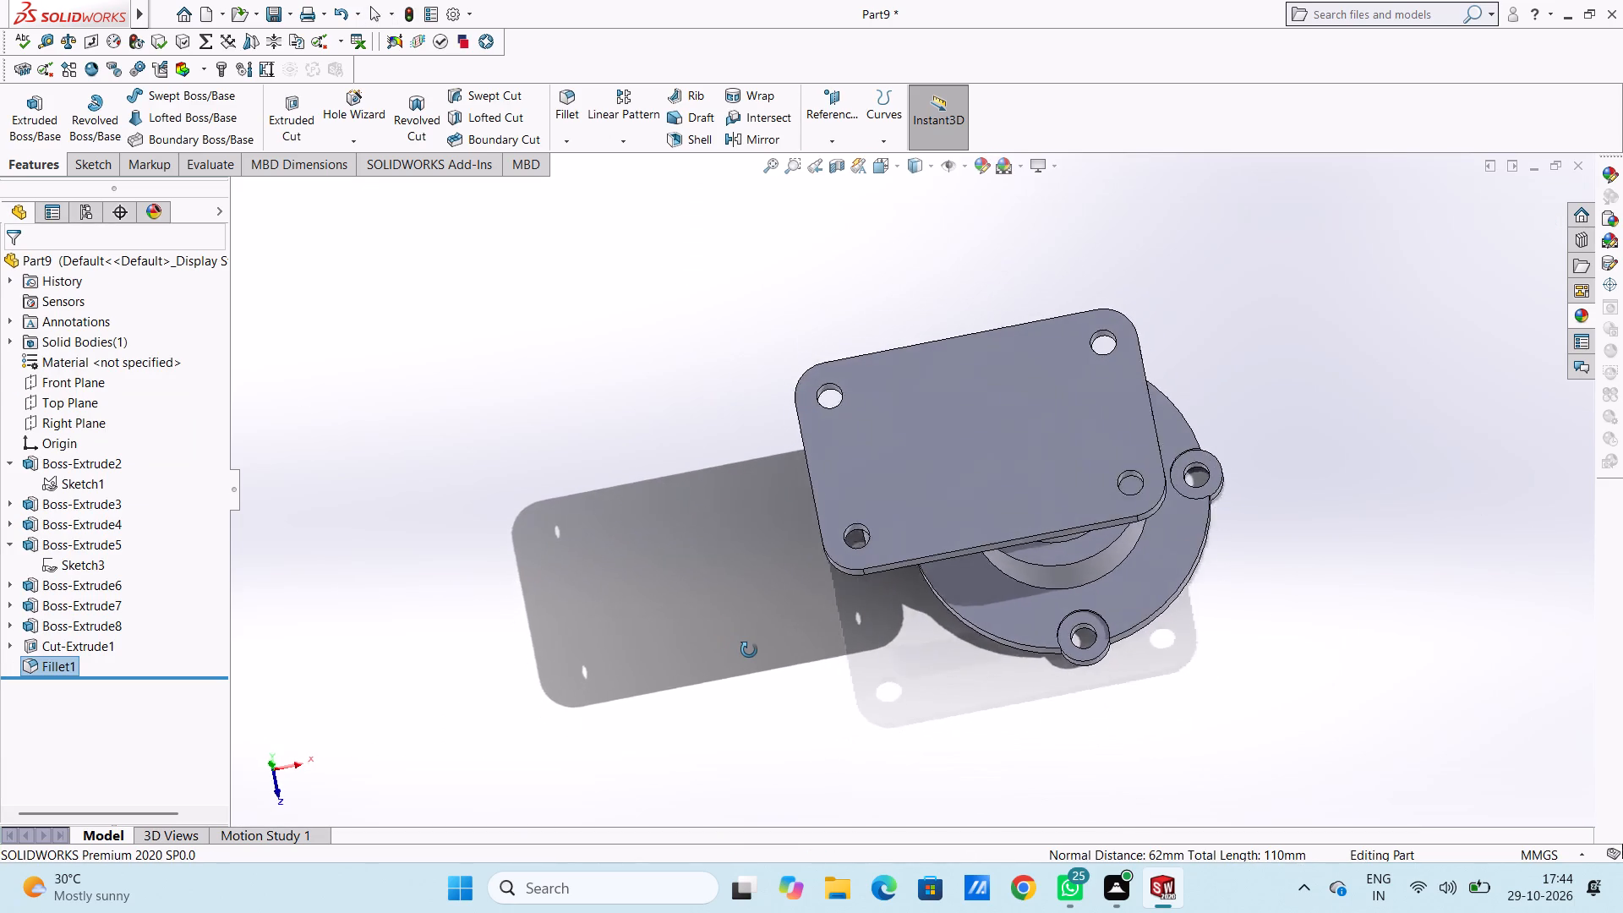
{"action": "middle_click_drag", "start_coordinate": [749, 650], "coordinate": [907, 382]}
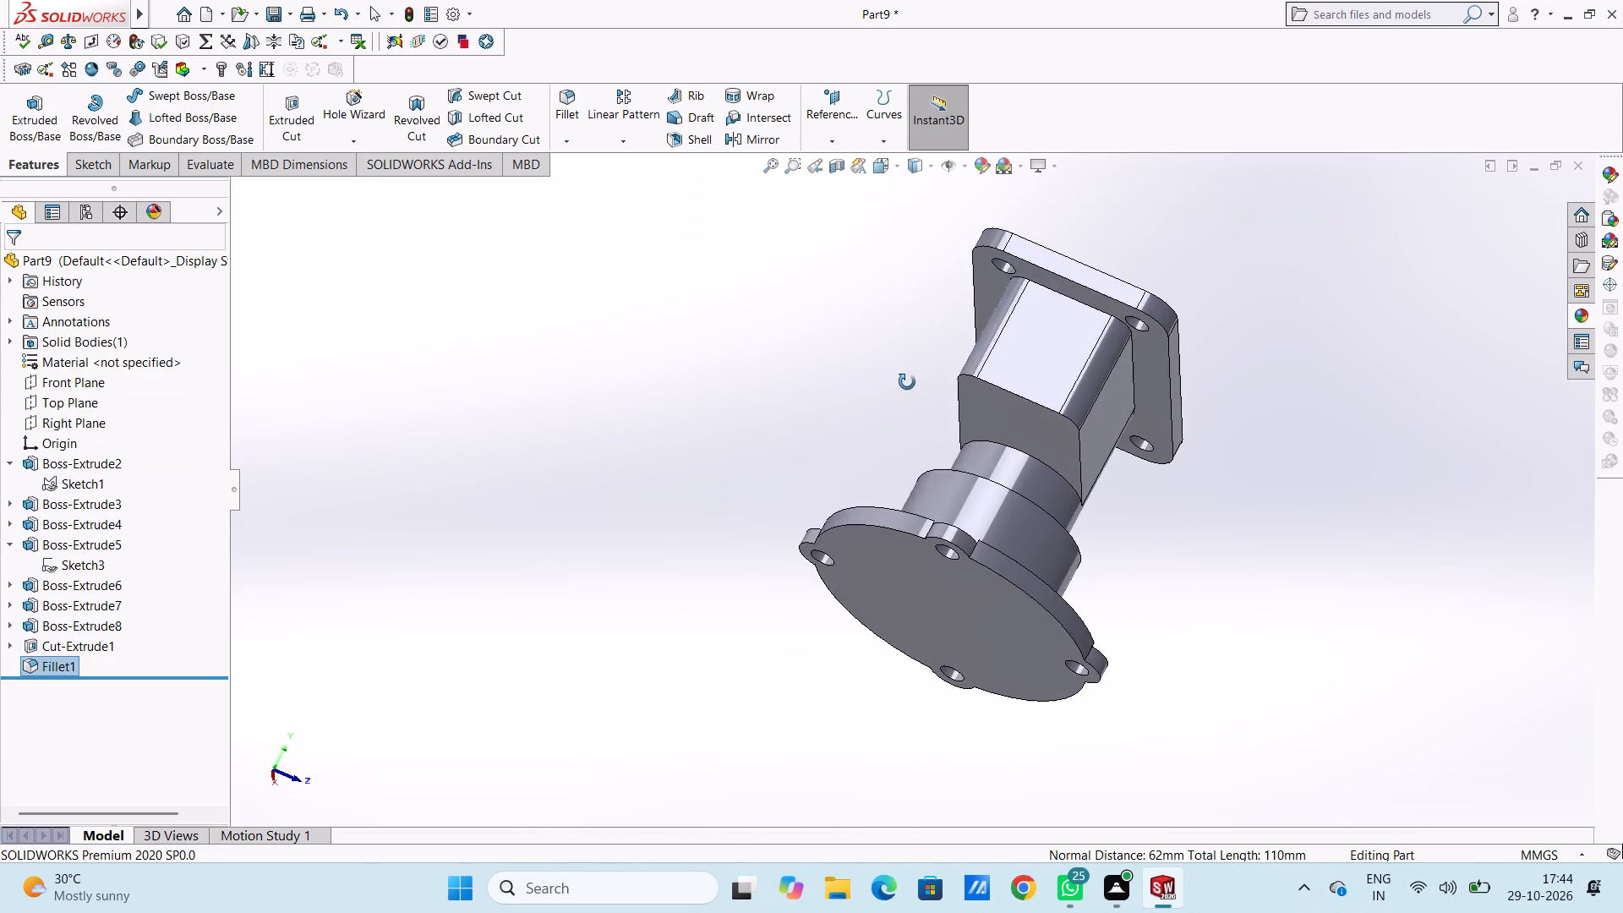
{"action": "middle_click_drag", "start_coordinate": [907, 382], "coordinate": [757, 478]}
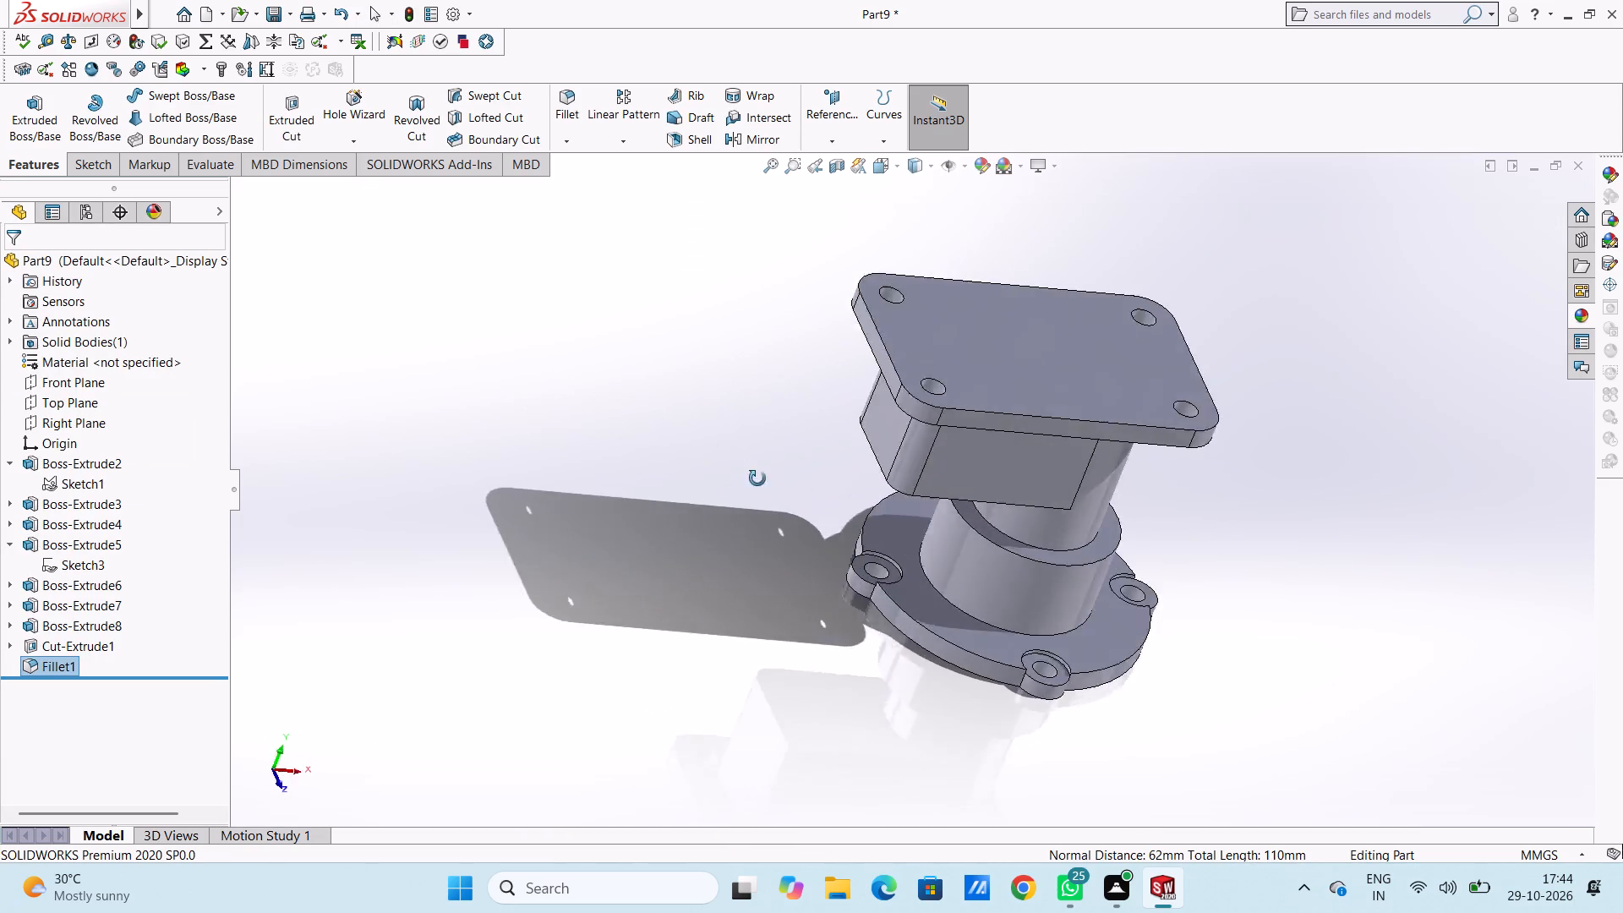
{"action": "middle_click_drag", "start_coordinate": [757, 478], "coordinate": [702, 645]}
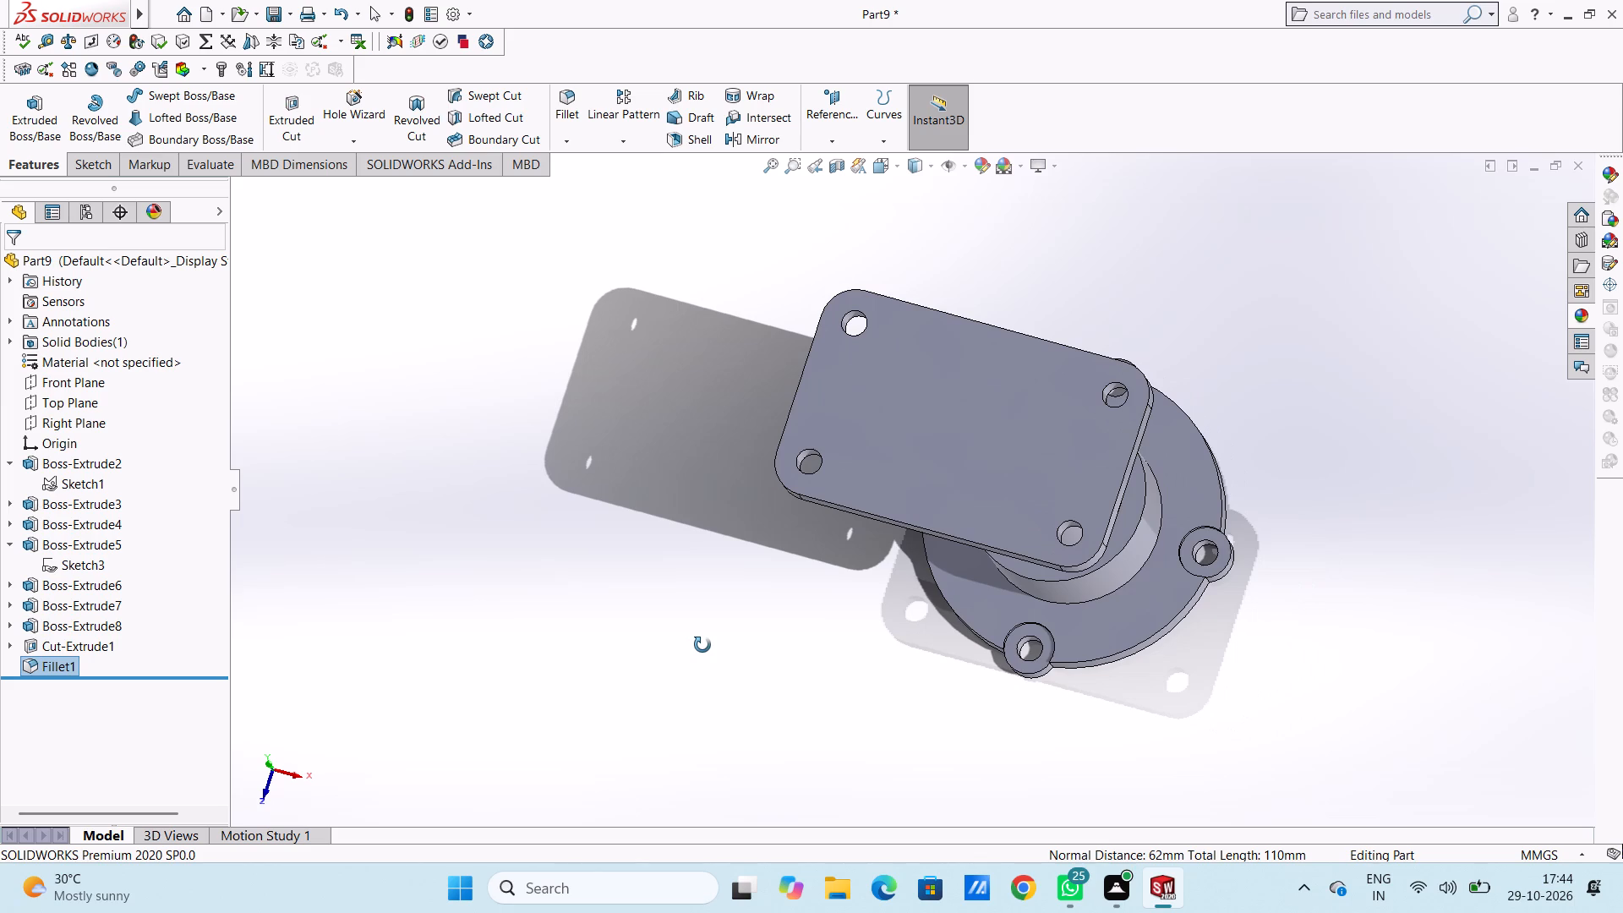
{"action": "middle_click_drag", "start_coordinate": [702, 645], "coordinate": [703, 645]}
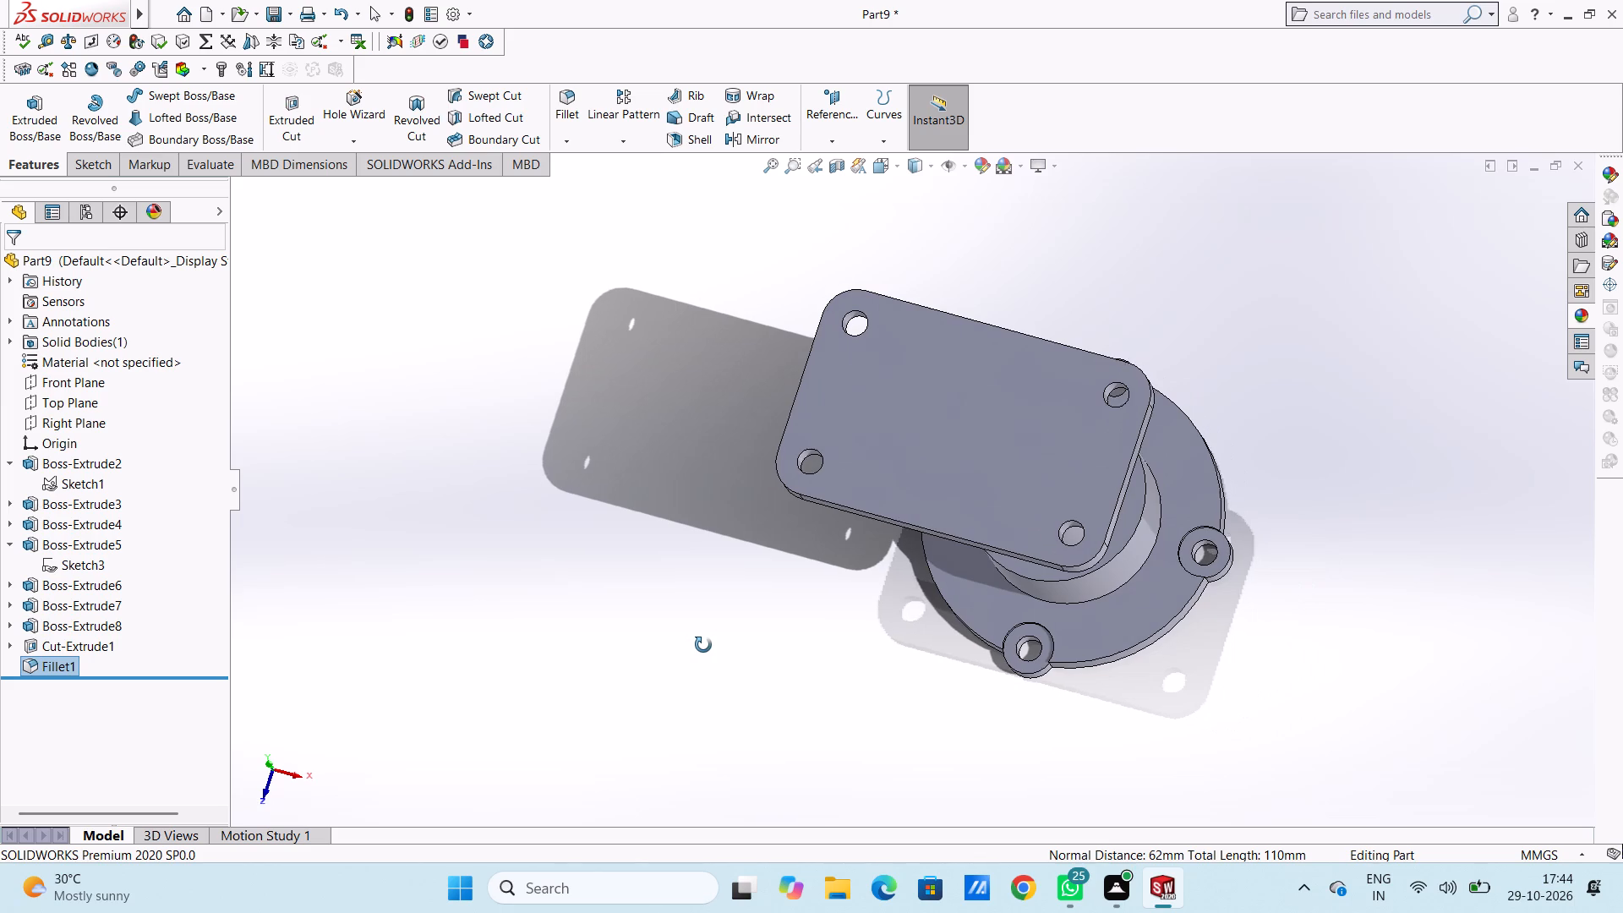
{"action": "middle_click_drag", "start_coordinate": [703, 645], "coordinate": [733, 663]}
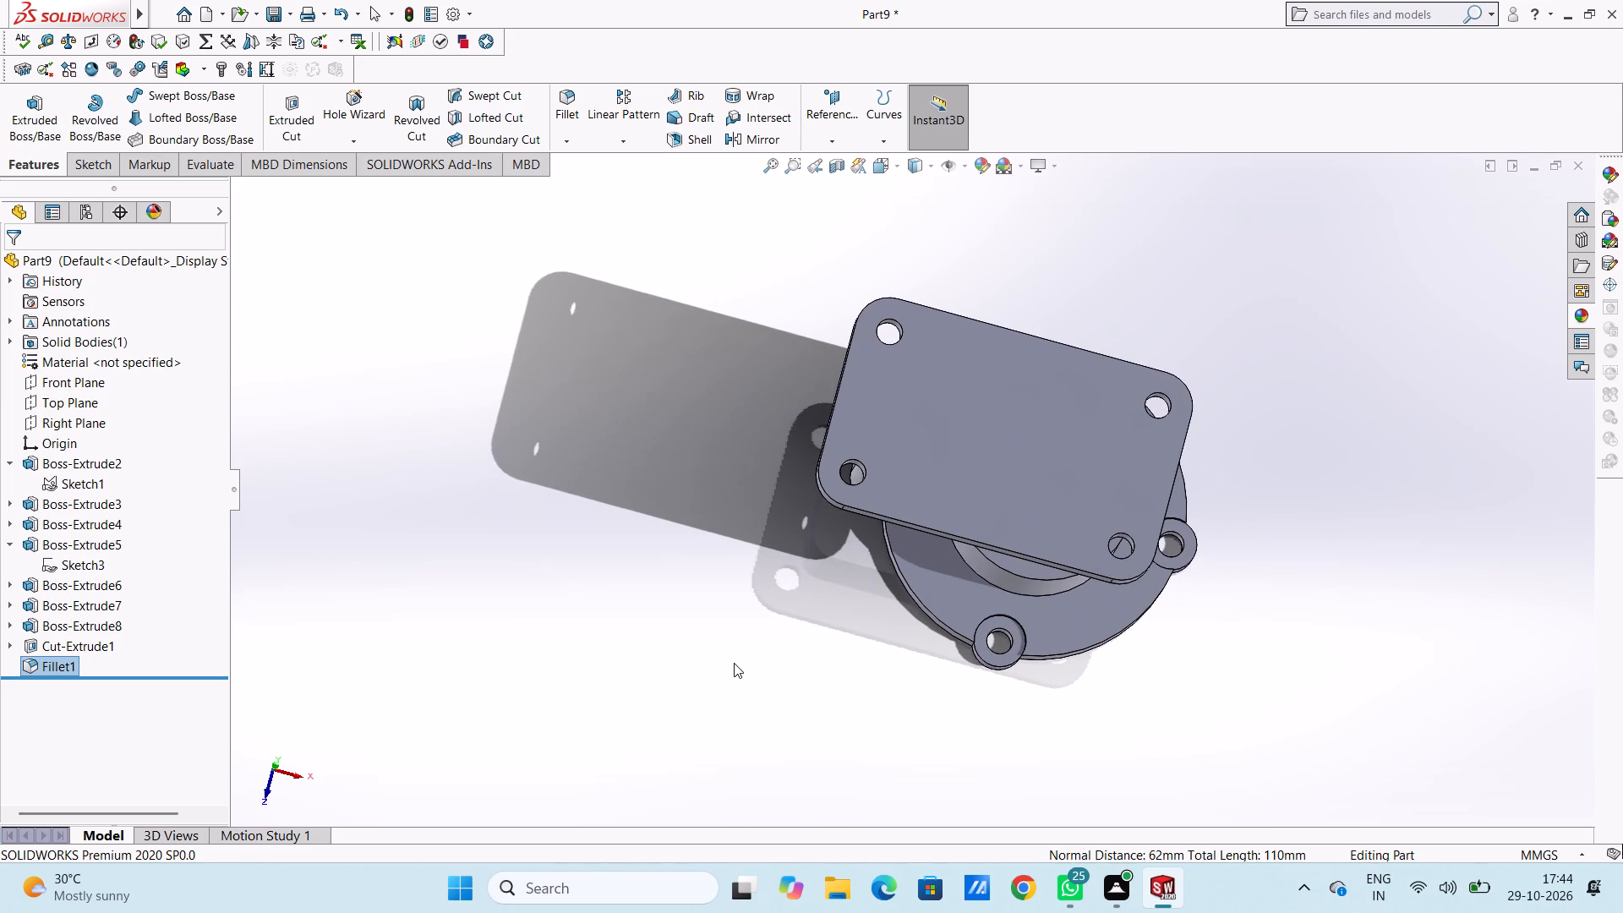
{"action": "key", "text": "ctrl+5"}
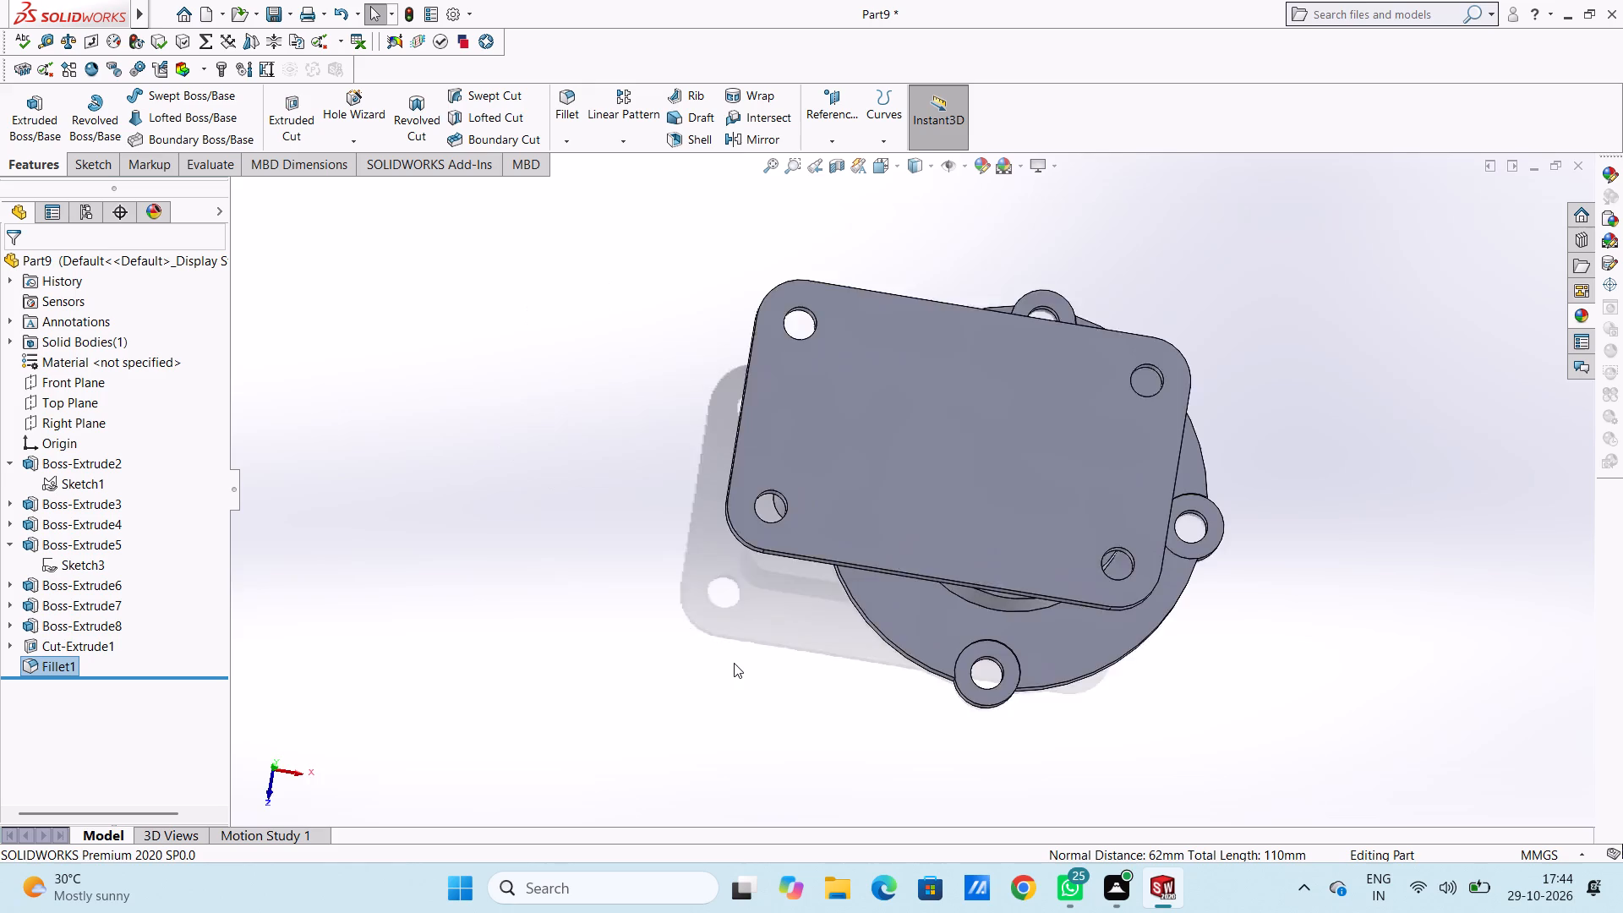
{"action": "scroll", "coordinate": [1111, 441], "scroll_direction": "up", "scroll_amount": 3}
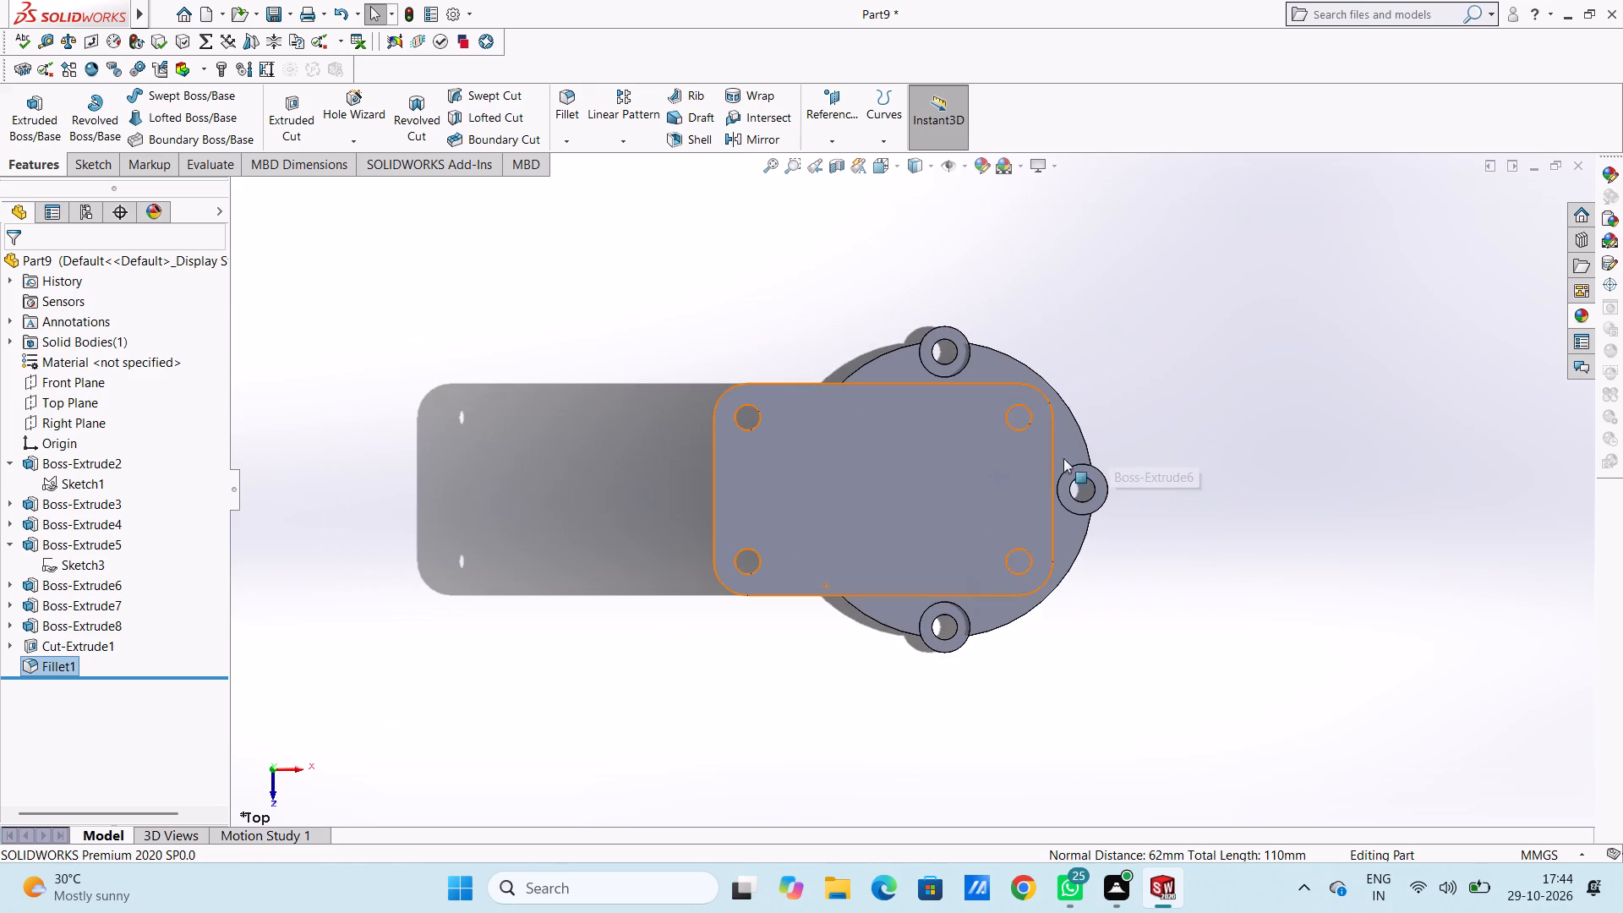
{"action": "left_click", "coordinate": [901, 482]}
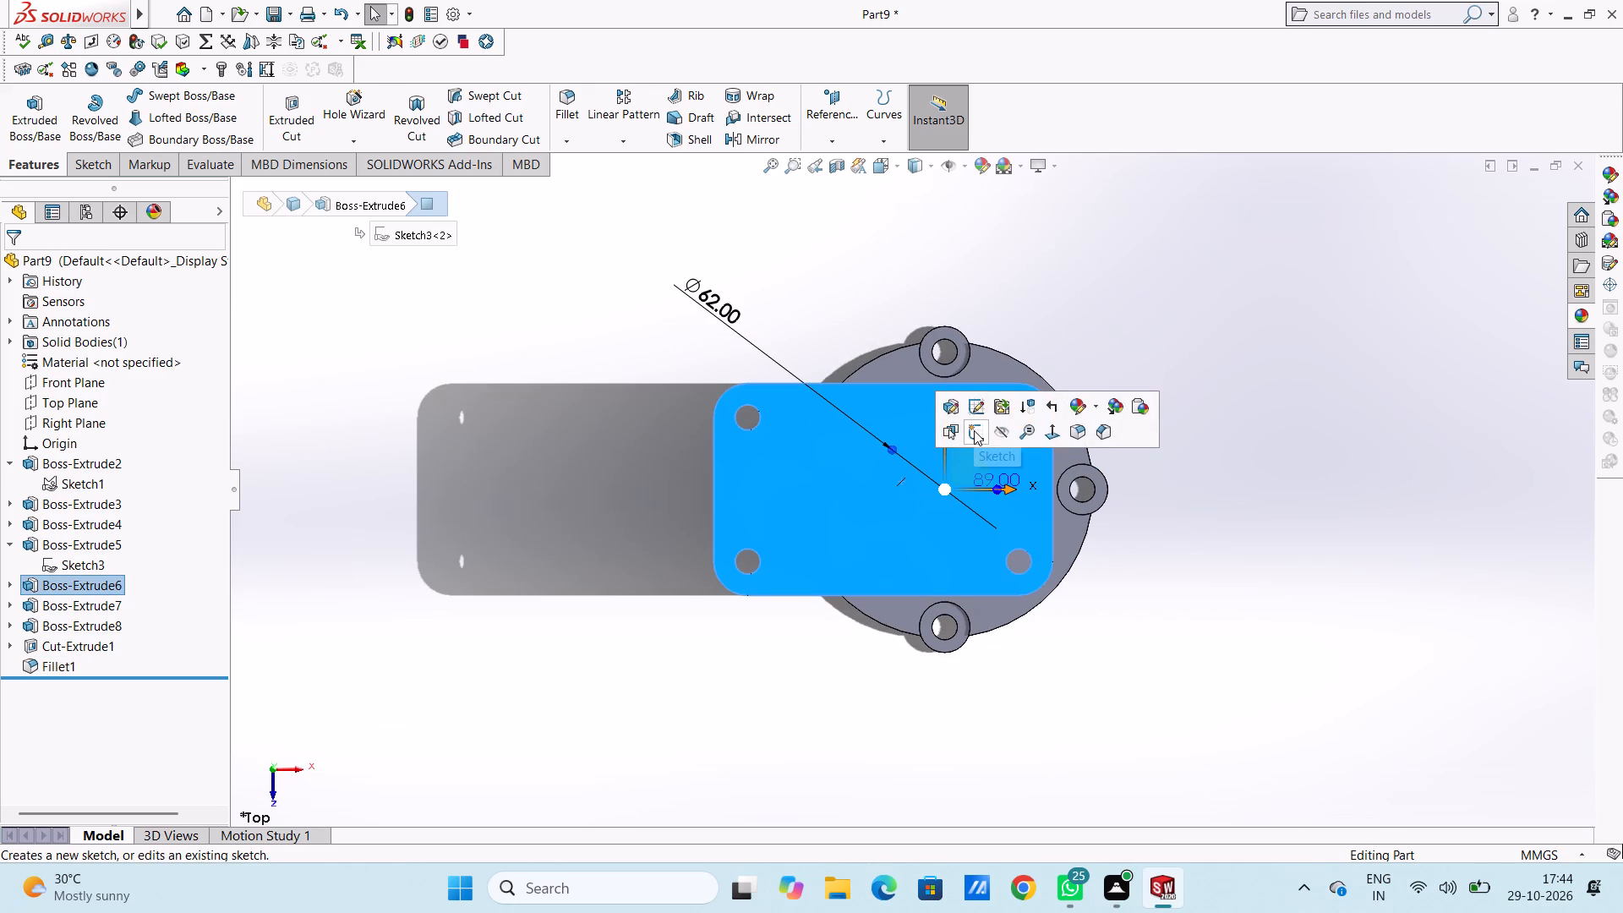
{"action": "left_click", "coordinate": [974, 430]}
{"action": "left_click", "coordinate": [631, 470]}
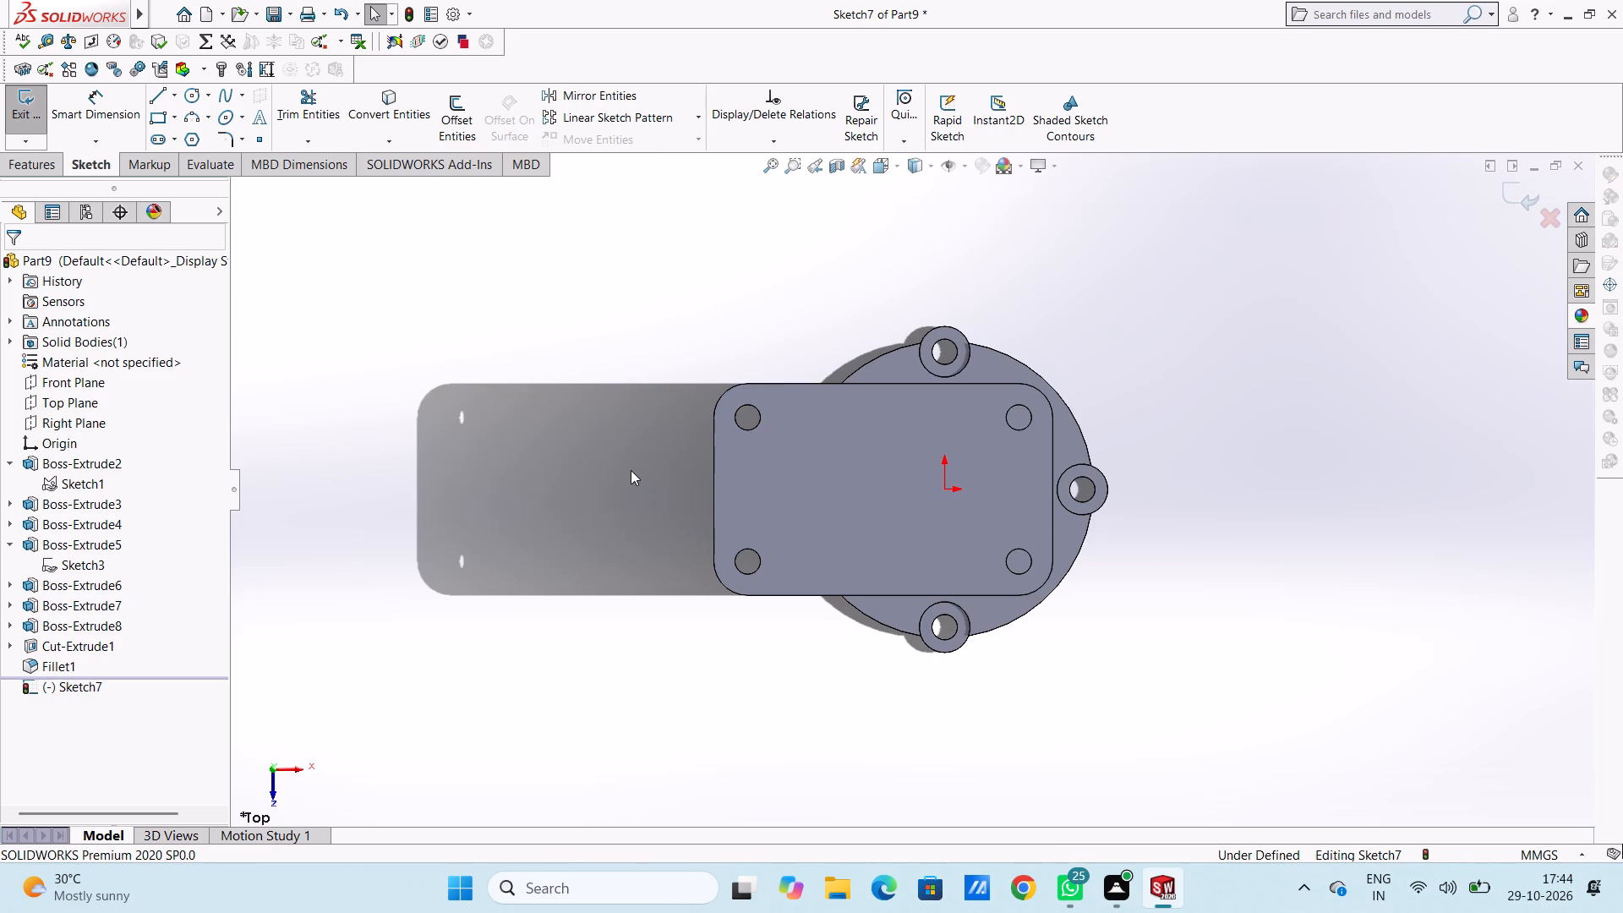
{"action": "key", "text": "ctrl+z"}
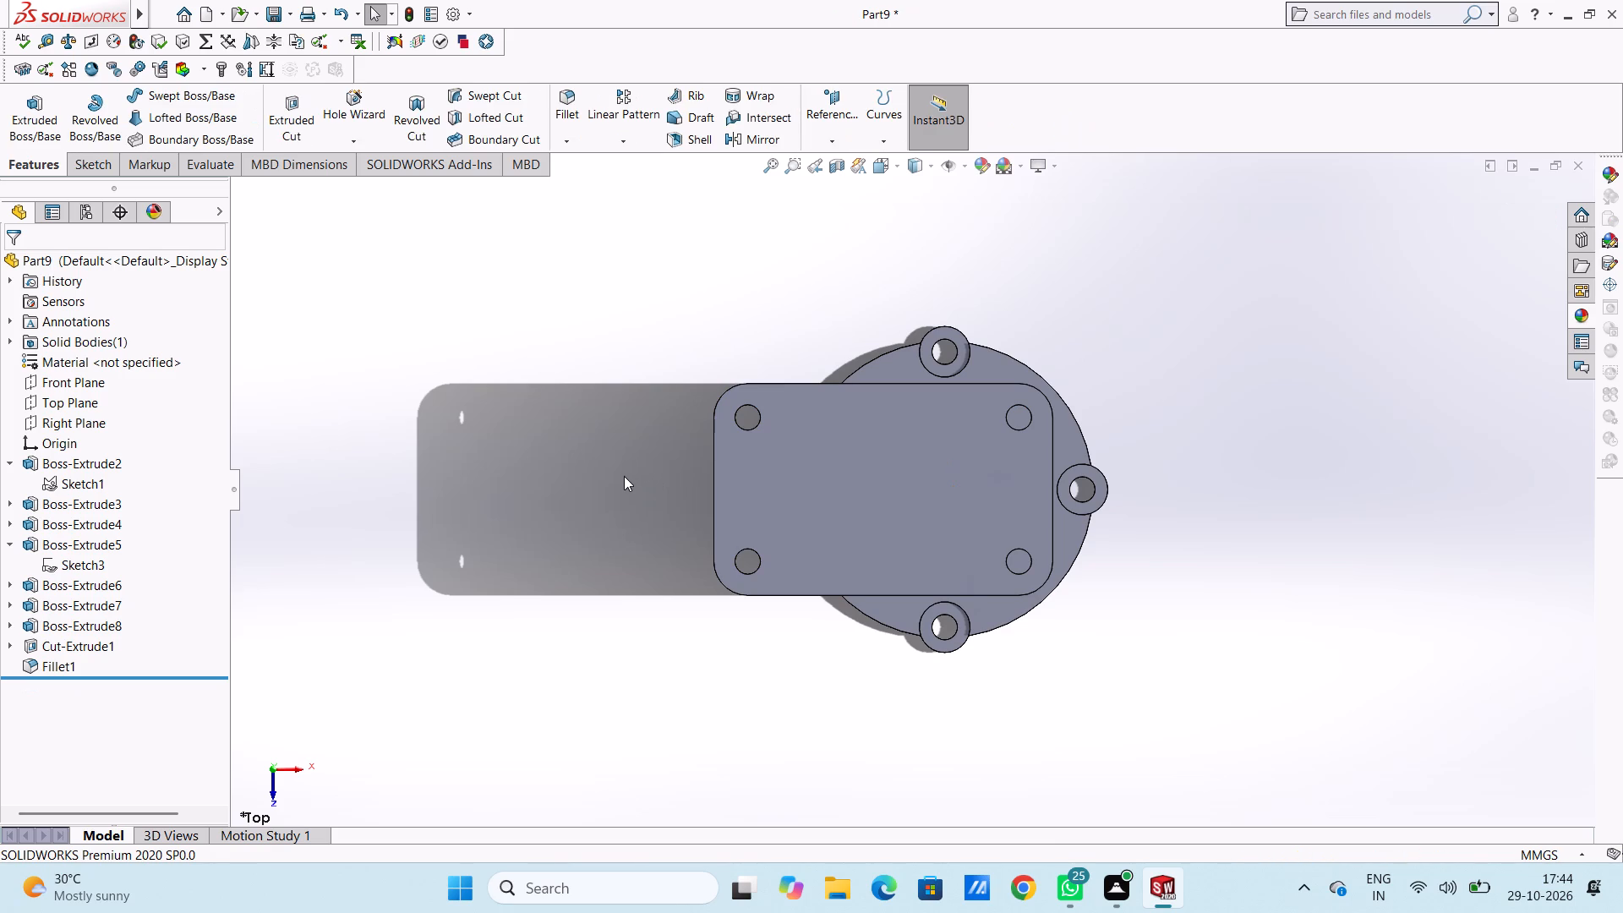
Start a new sketch on the flange's top face, viewed from the top.
{"action": "middle_click_drag", "start_coordinate": [533, 621], "coordinate": [557, 497]}
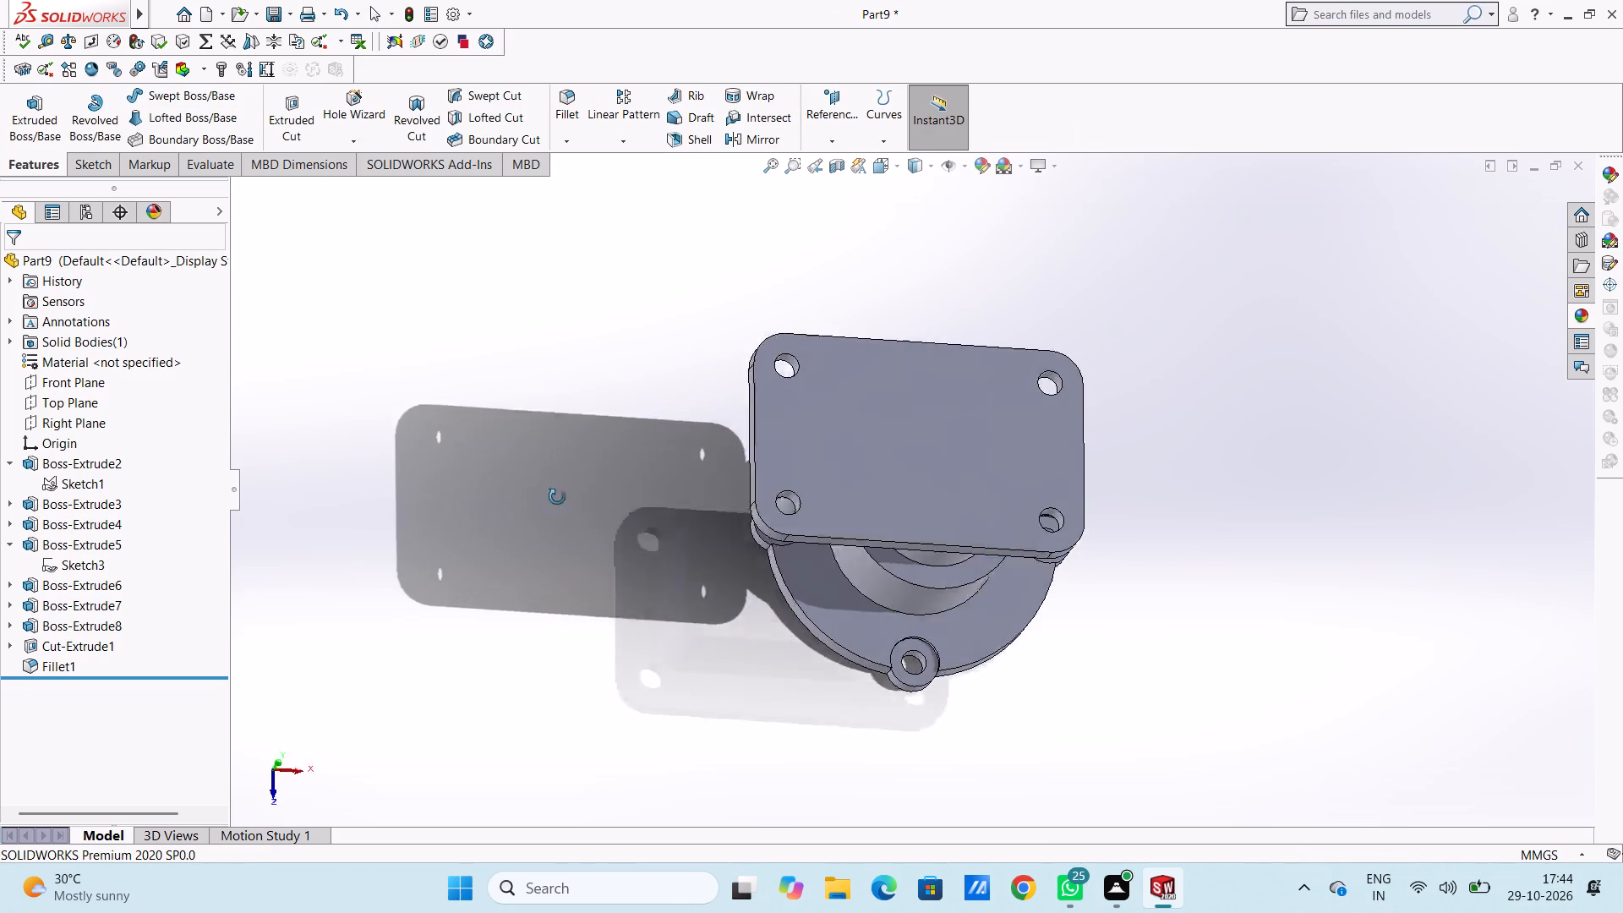
{"action": "middle_click_drag", "start_coordinate": [557, 497], "coordinate": [592, 353]}
{"action": "middle_click_drag", "start_coordinate": [609, 460], "coordinate": [574, 416]}
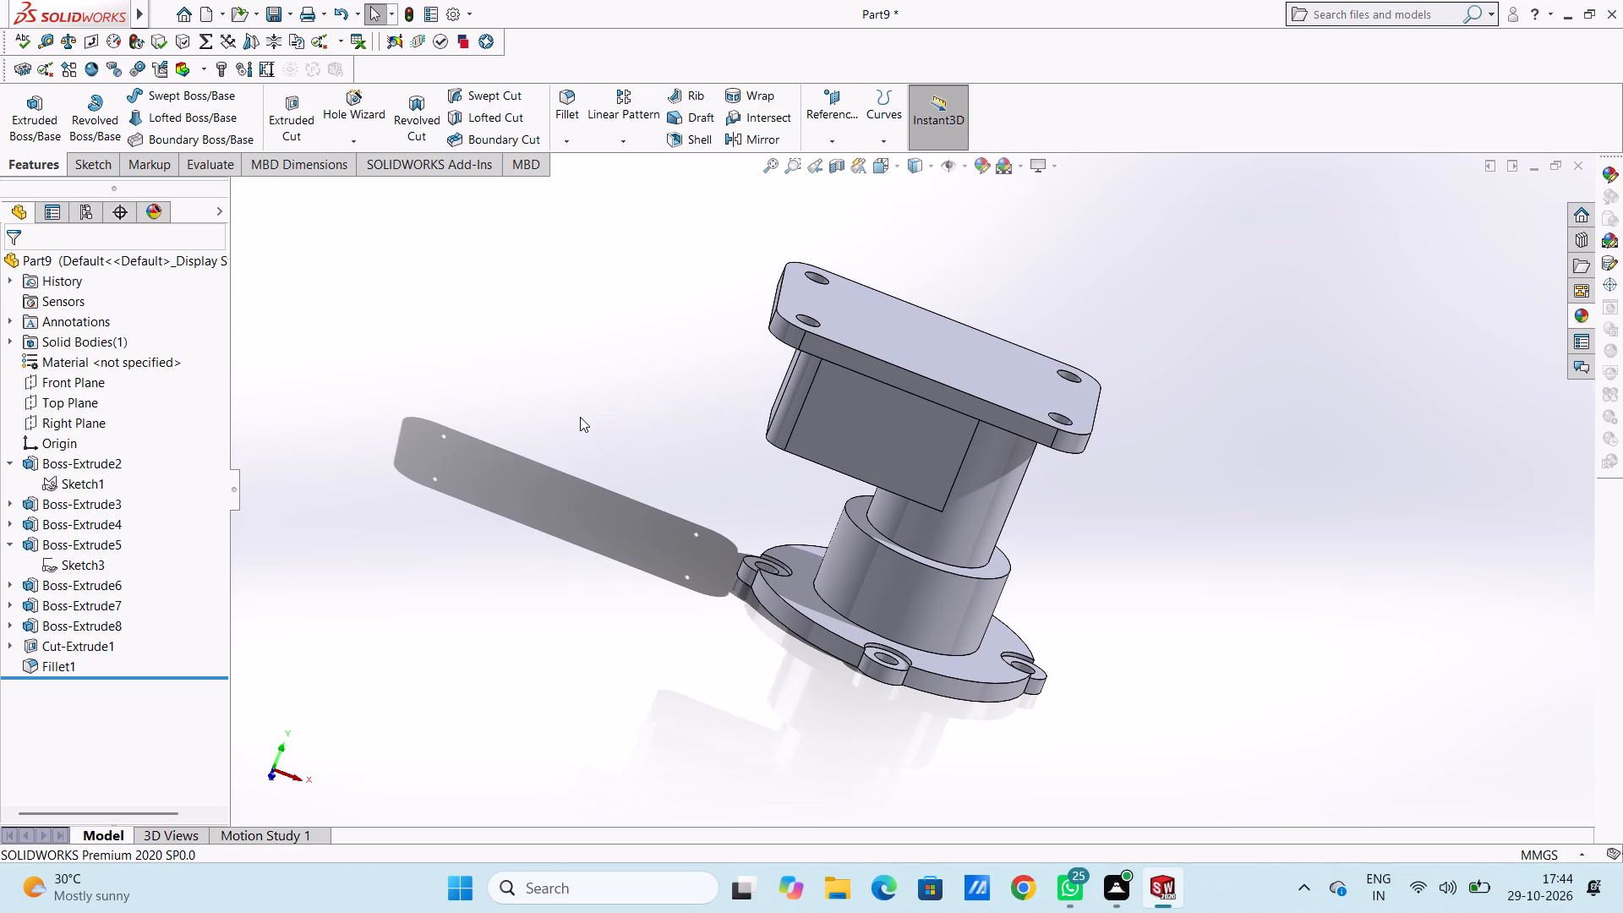
{"action": "key", "text": "ctrl+5"}
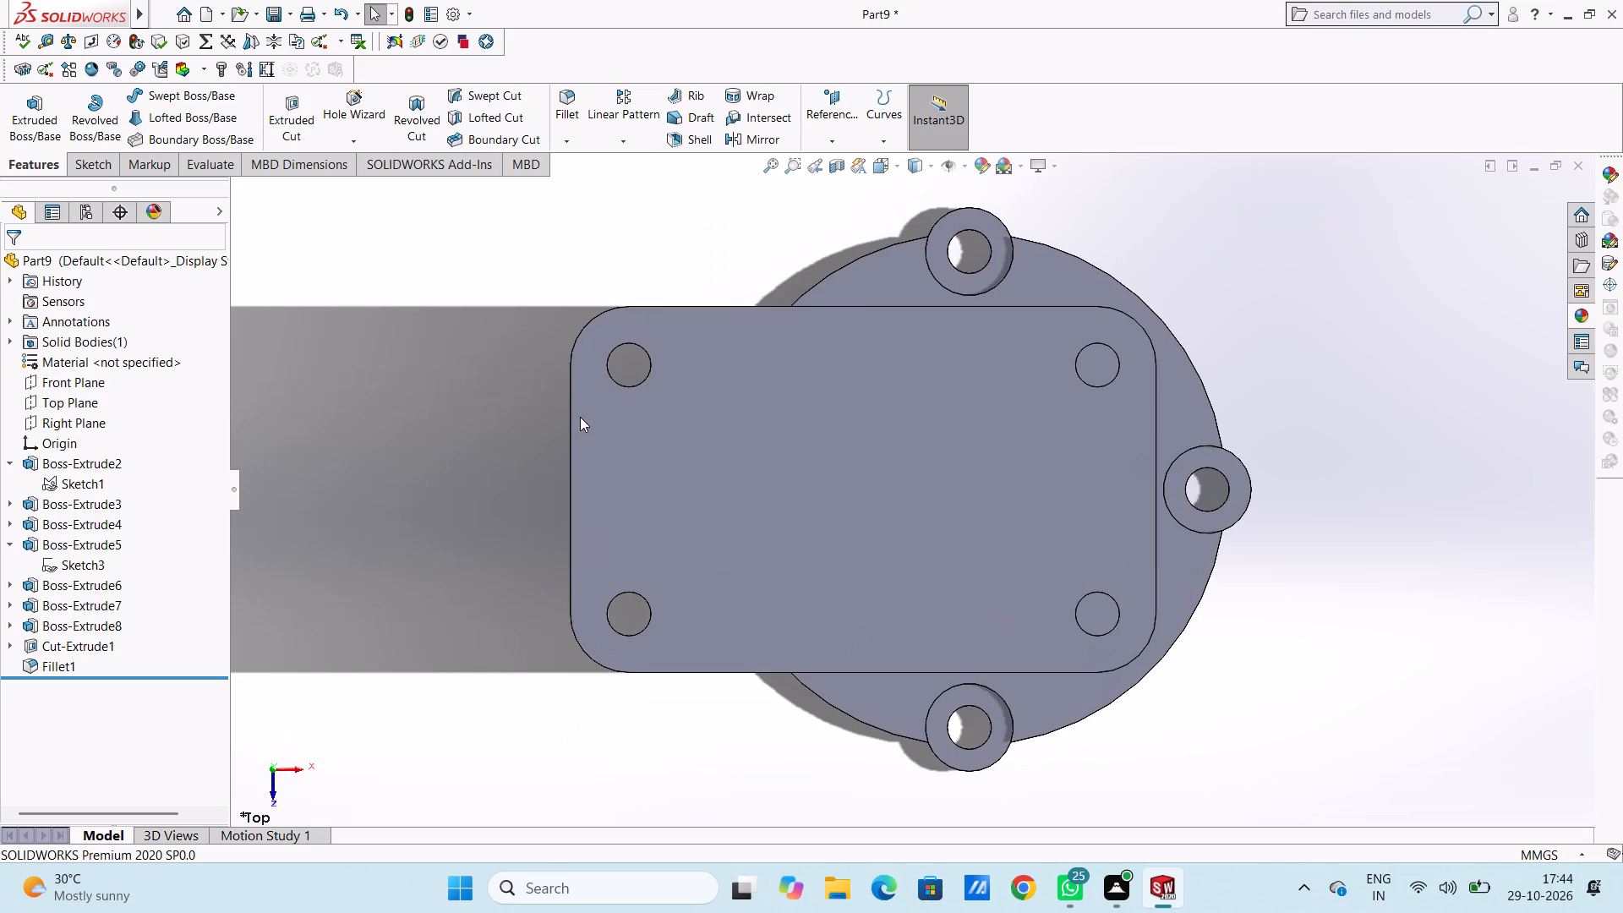
{"action": "scroll", "coordinate": [833, 528], "scroll_direction": "up", "scroll_amount": 3}
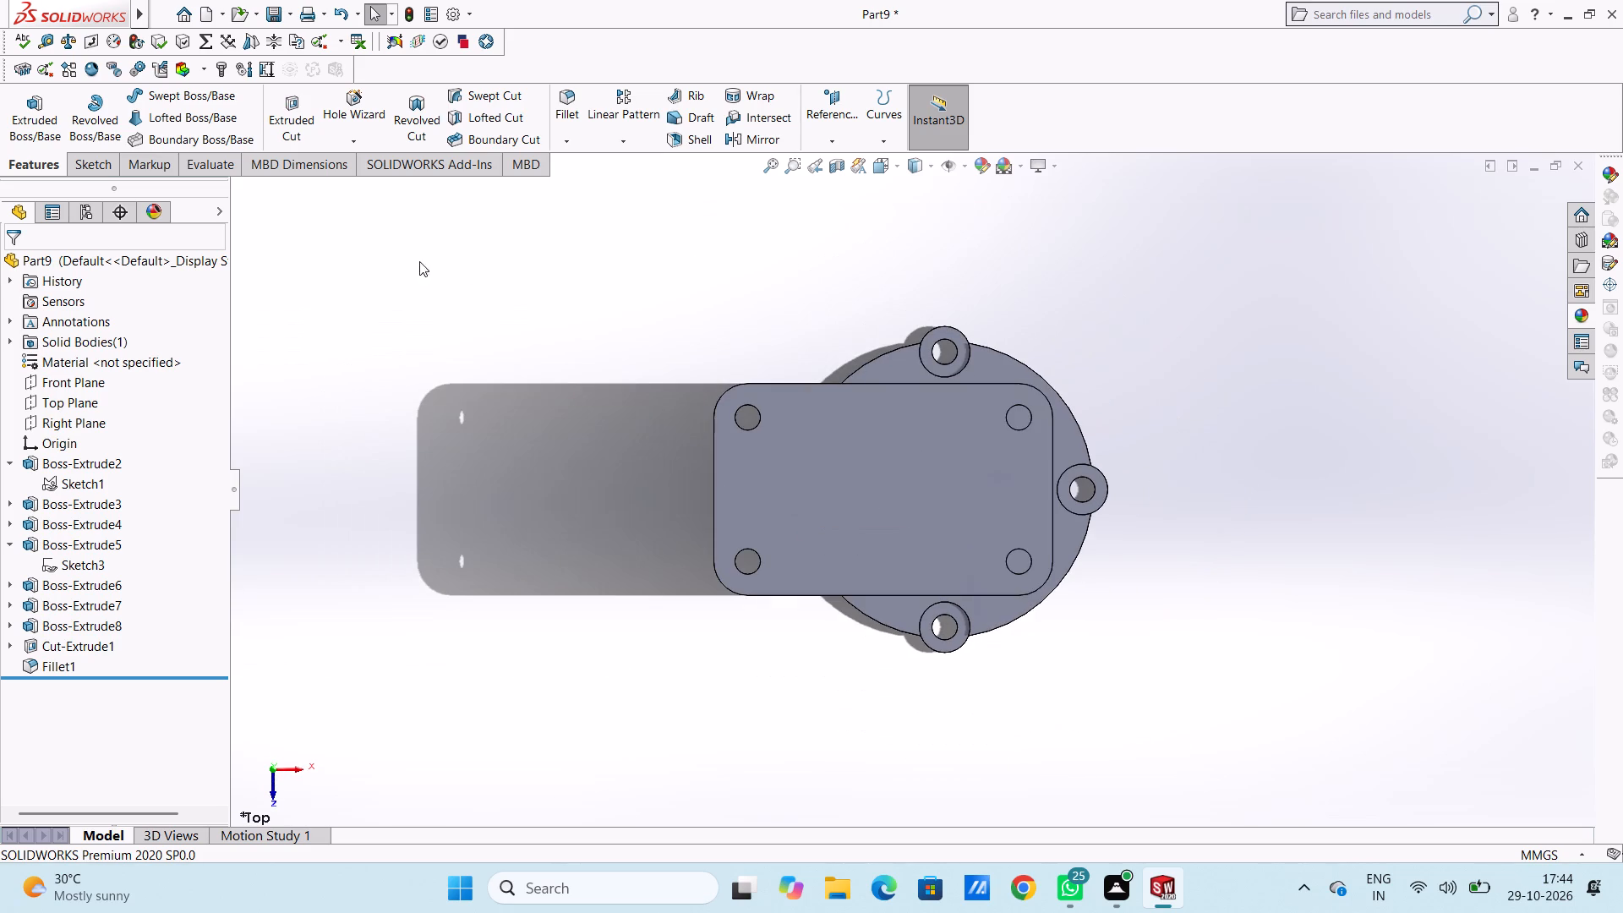
{"action": "left_click", "coordinate": [828, 462]}
{"action": "left_click", "coordinate": [905, 413]}
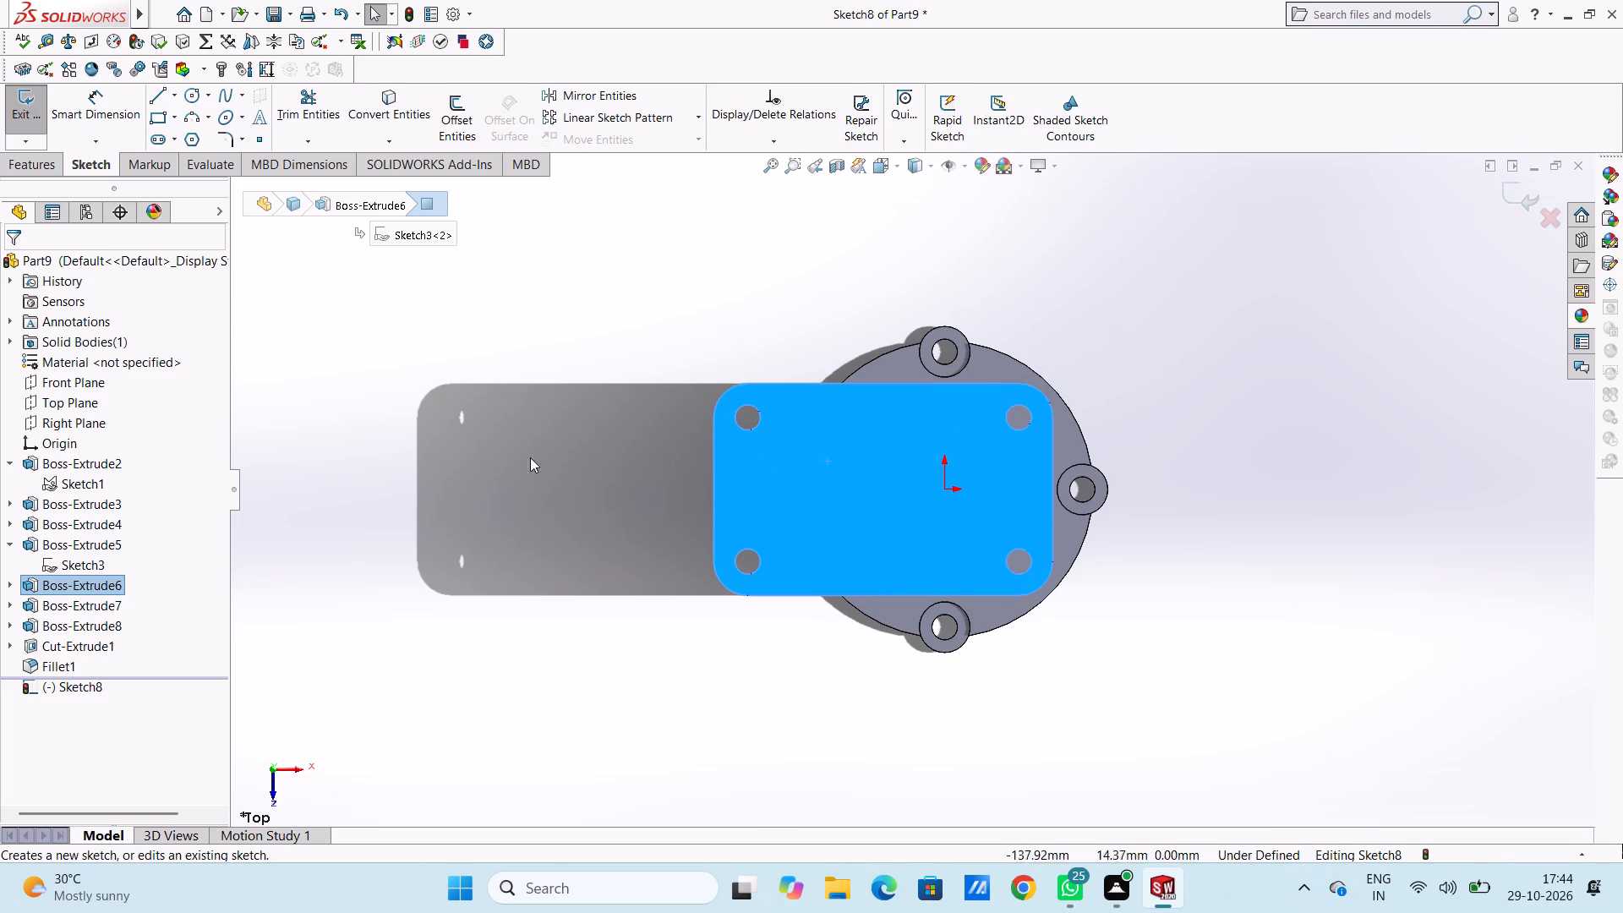
{"action": "left_click", "coordinate": [479, 455]}
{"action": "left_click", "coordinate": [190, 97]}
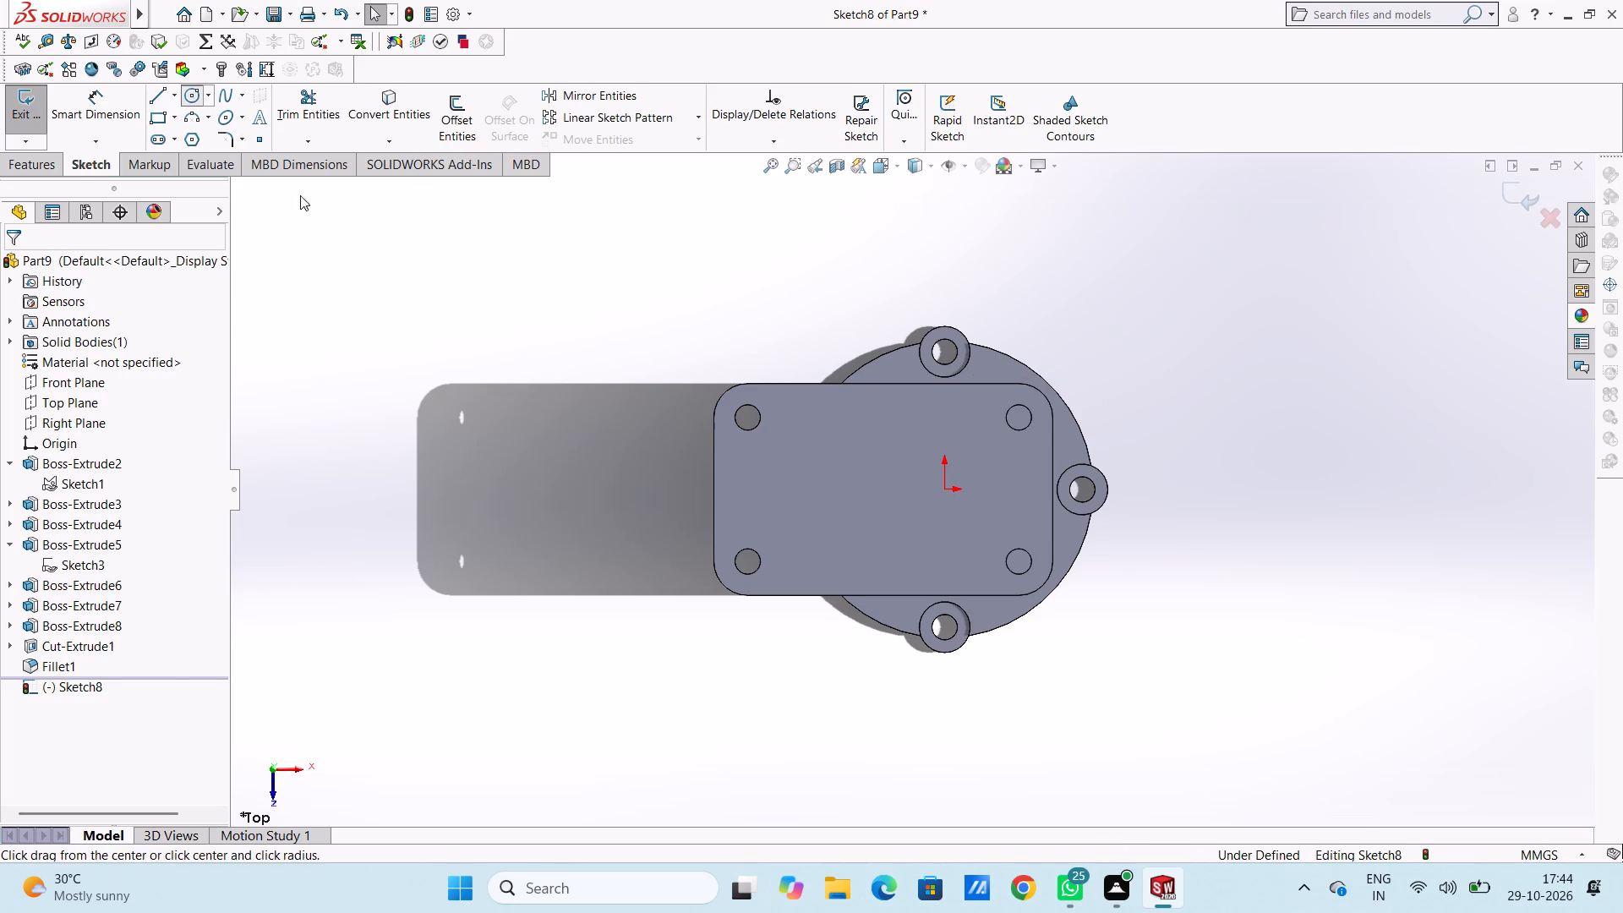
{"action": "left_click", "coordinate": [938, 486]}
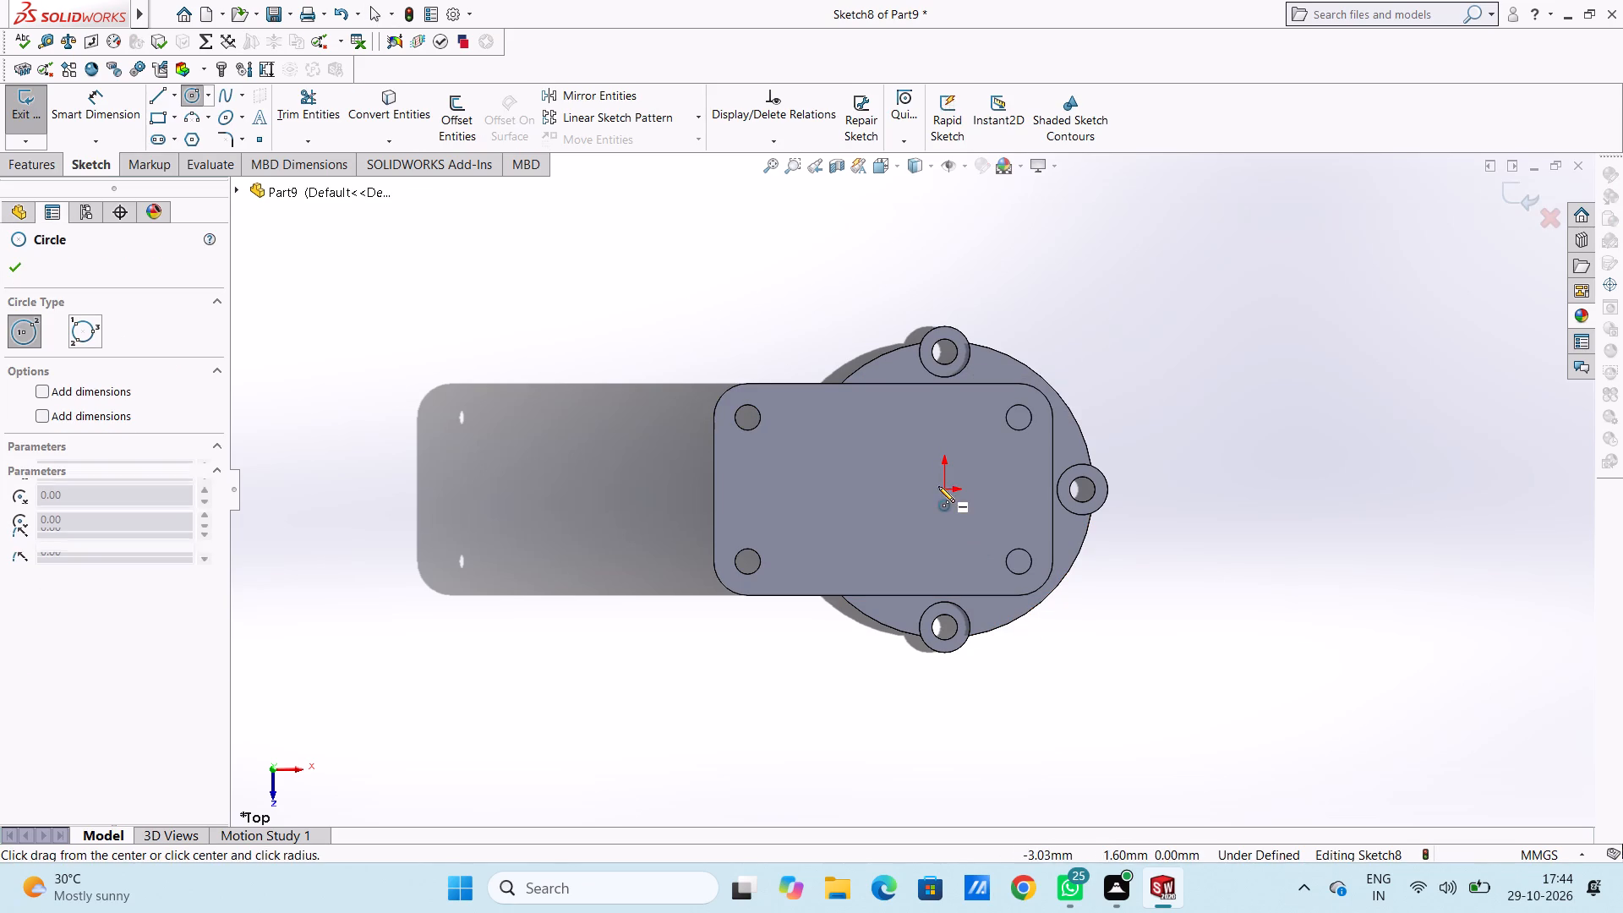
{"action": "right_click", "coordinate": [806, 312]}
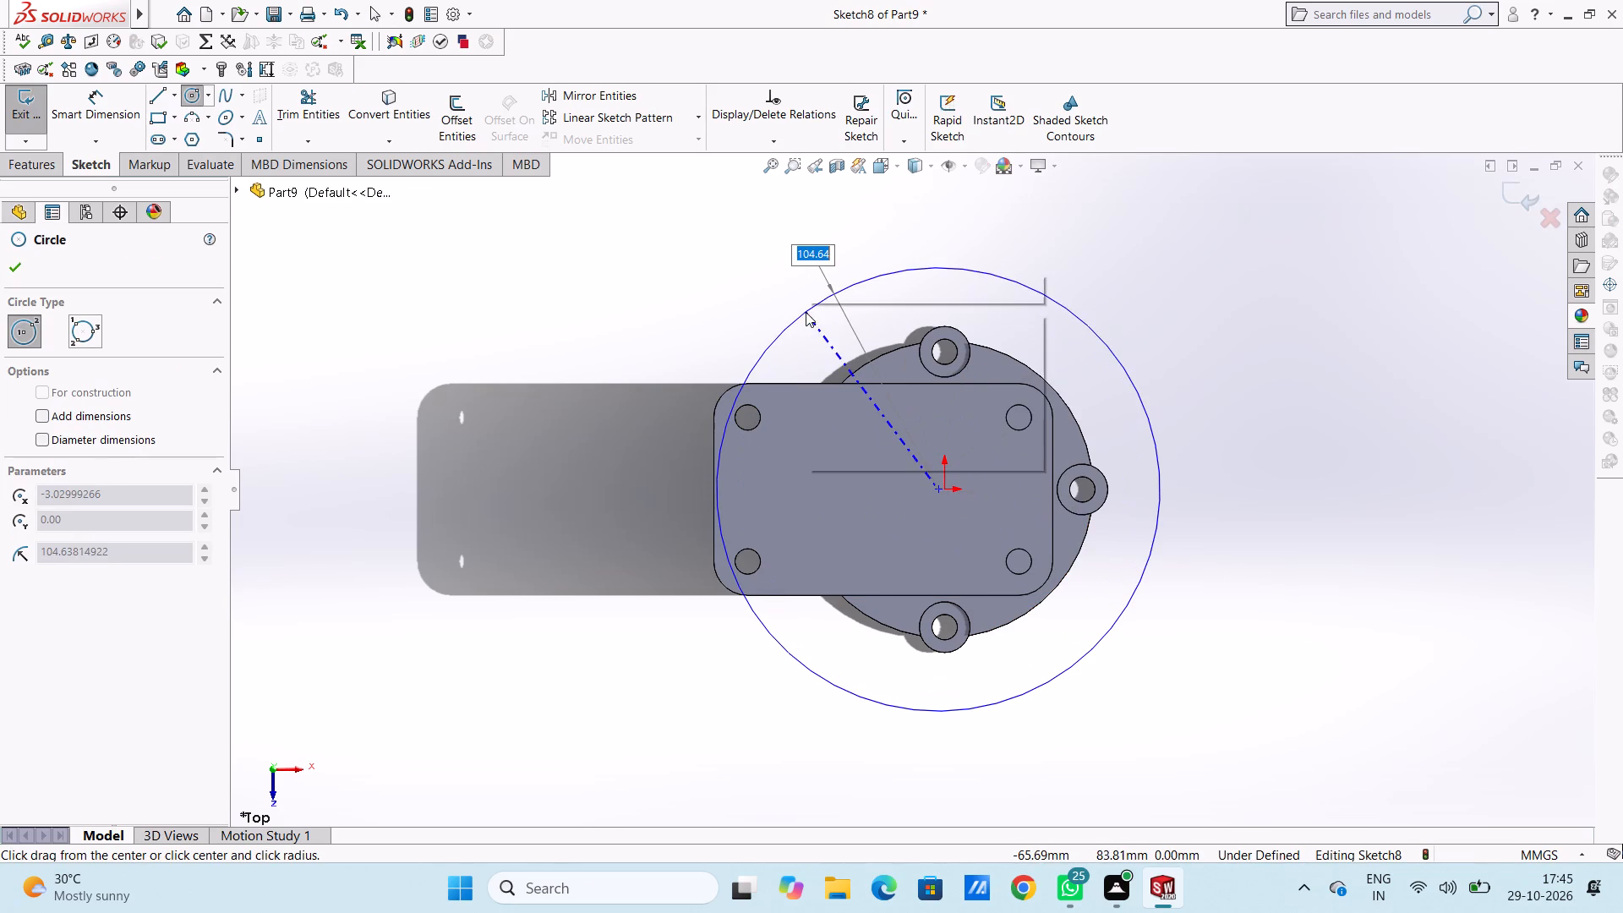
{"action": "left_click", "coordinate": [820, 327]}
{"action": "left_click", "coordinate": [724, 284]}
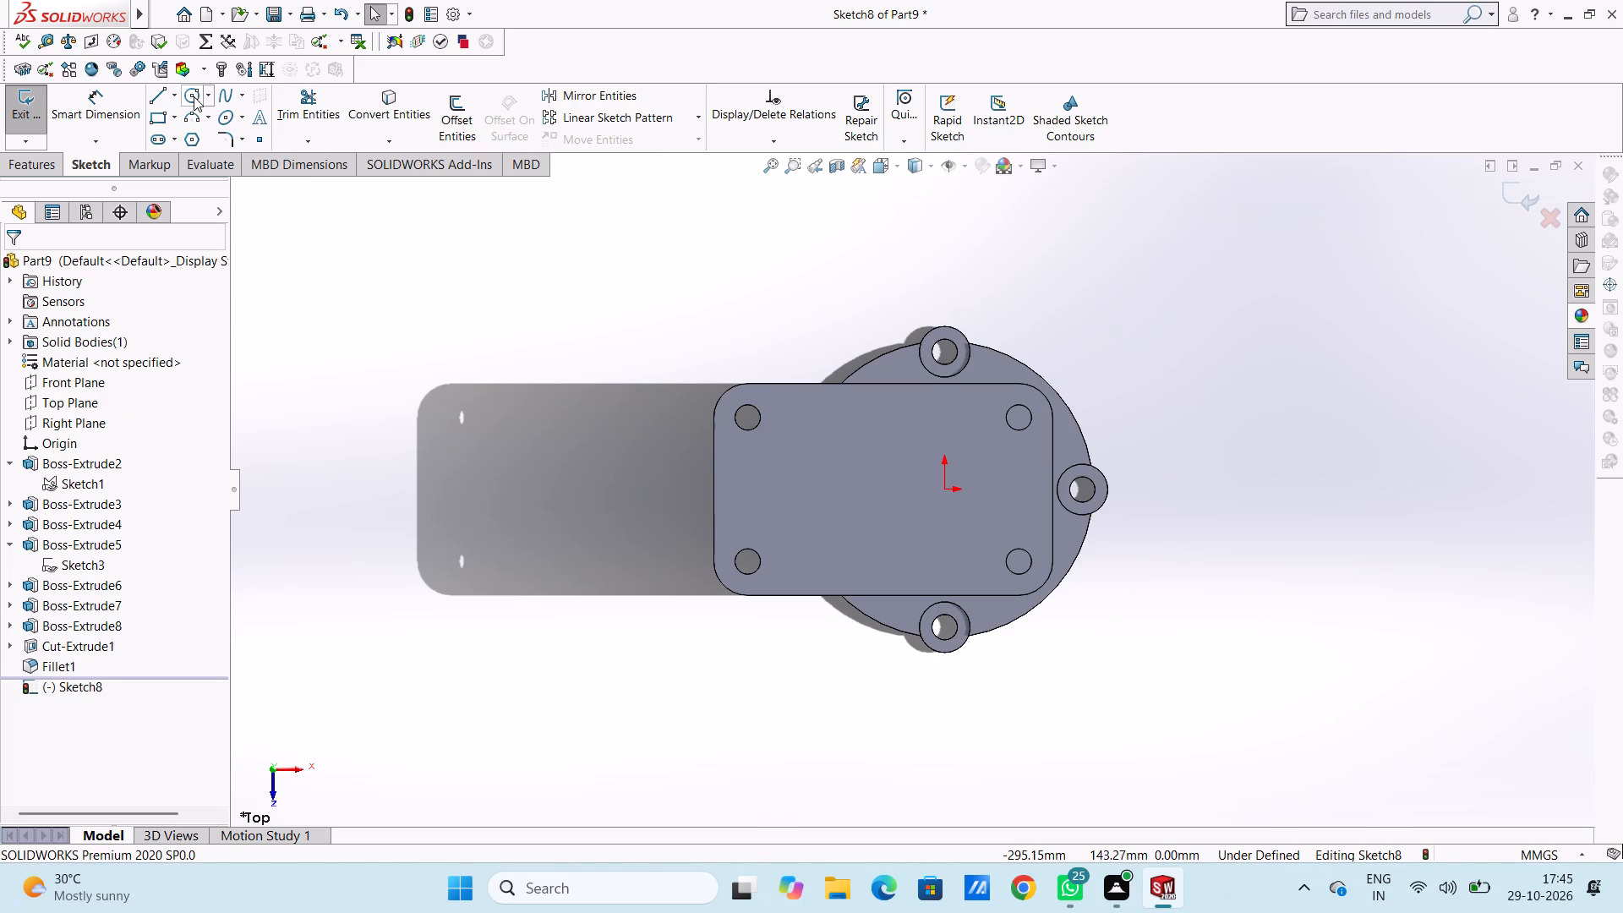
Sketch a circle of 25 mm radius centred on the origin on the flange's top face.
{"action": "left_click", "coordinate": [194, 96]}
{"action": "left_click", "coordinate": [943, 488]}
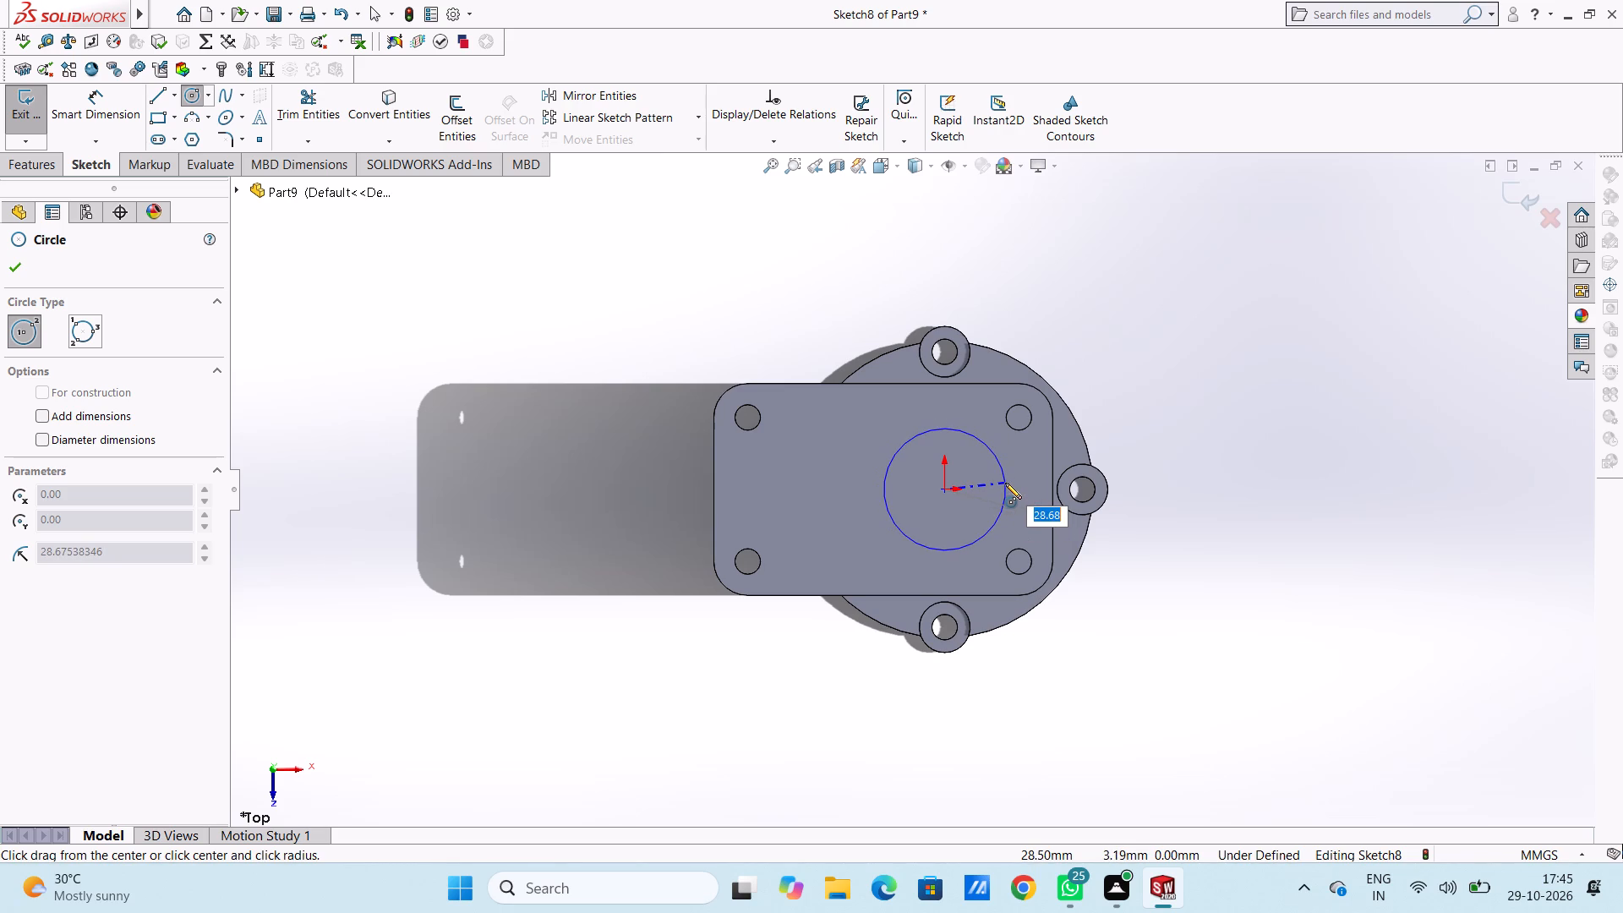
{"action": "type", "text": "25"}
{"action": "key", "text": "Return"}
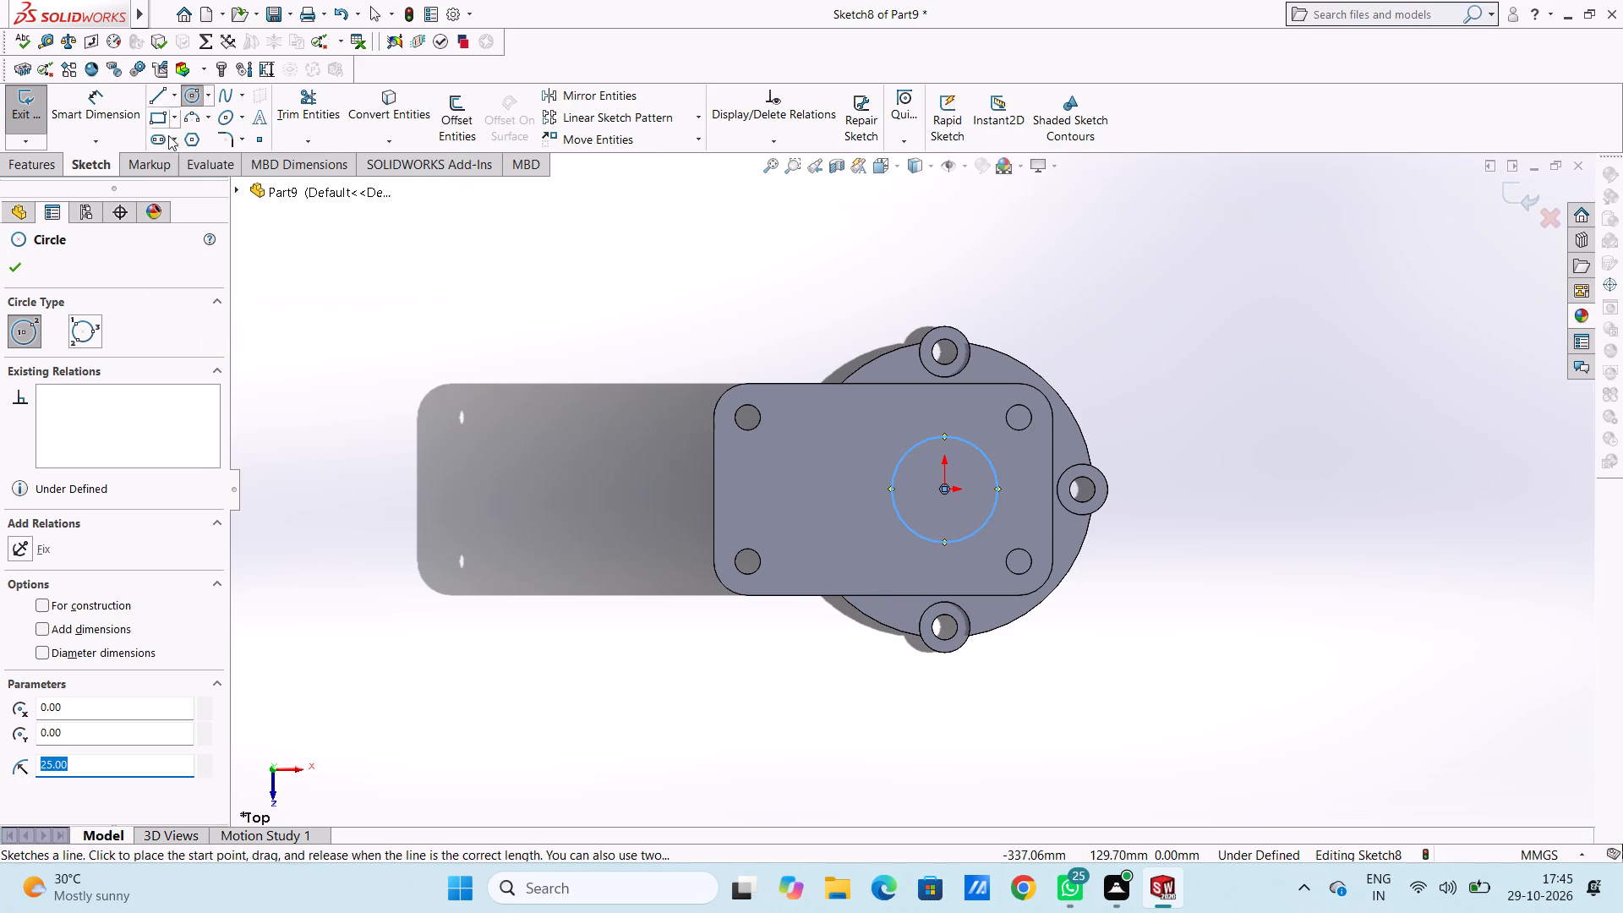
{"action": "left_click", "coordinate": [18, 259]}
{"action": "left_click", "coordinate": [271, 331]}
Examine the circle's placement over the cylinder and block from the side and from above.
{"action": "middle_click_drag", "start_coordinate": [601, 577], "coordinate": [603, 576]}
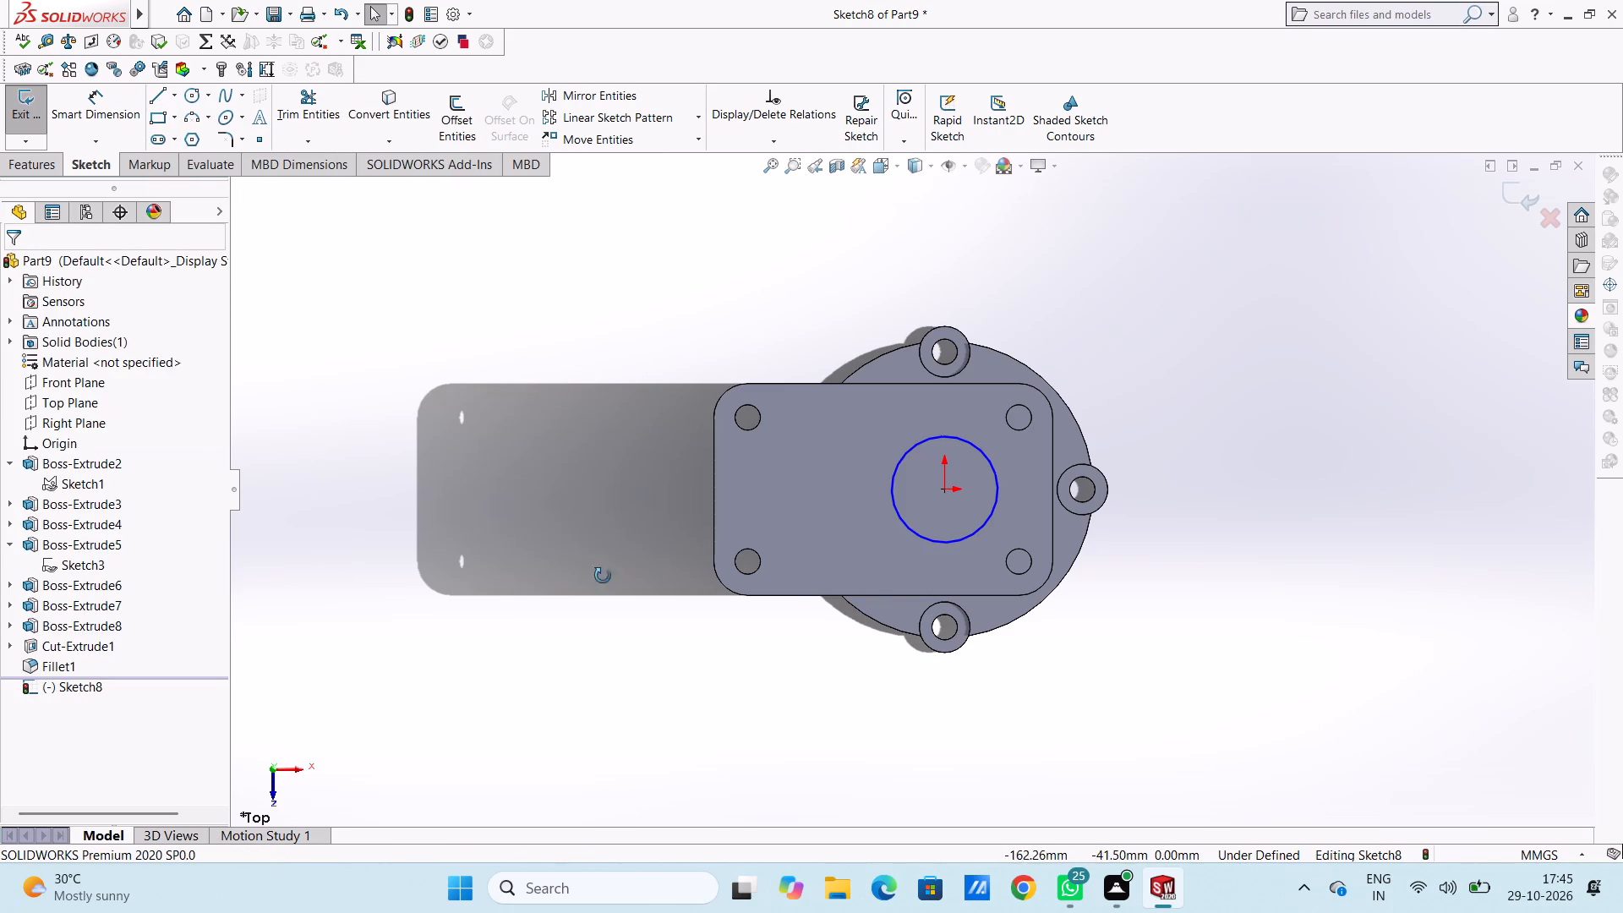
{"action": "middle_click_drag", "start_coordinate": [603, 576], "coordinate": [650, 383]}
{"action": "middle_click_drag", "start_coordinate": [638, 517], "coordinate": [624, 358]}
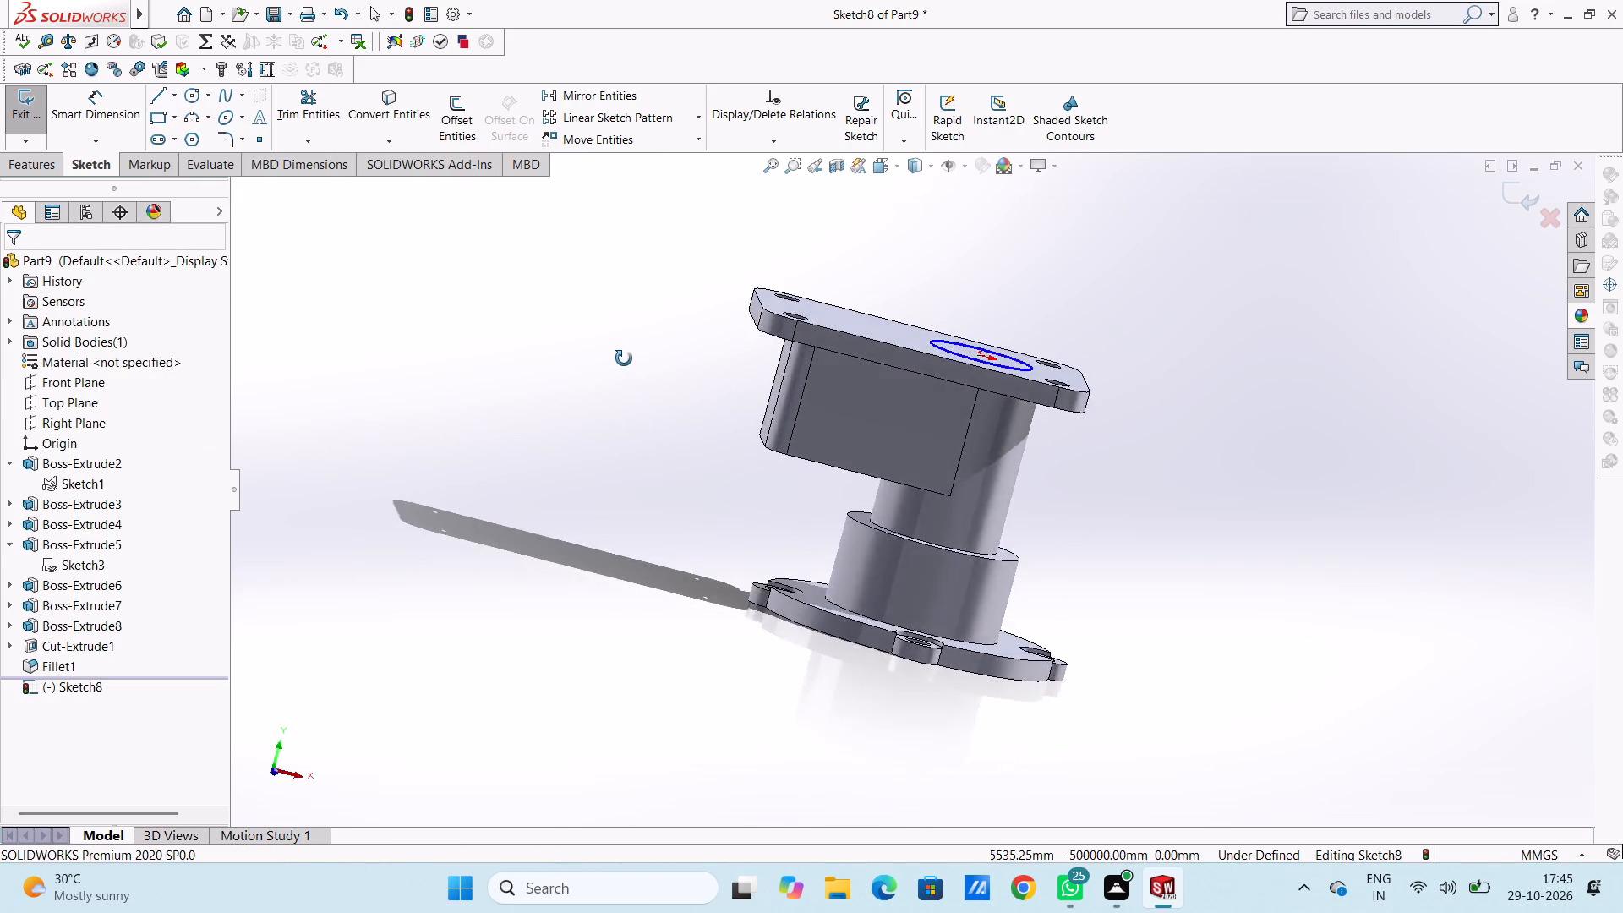
{"action": "middle_click_drag", "start_coordinate": [624, 358], "coordinate": [618, 338]}
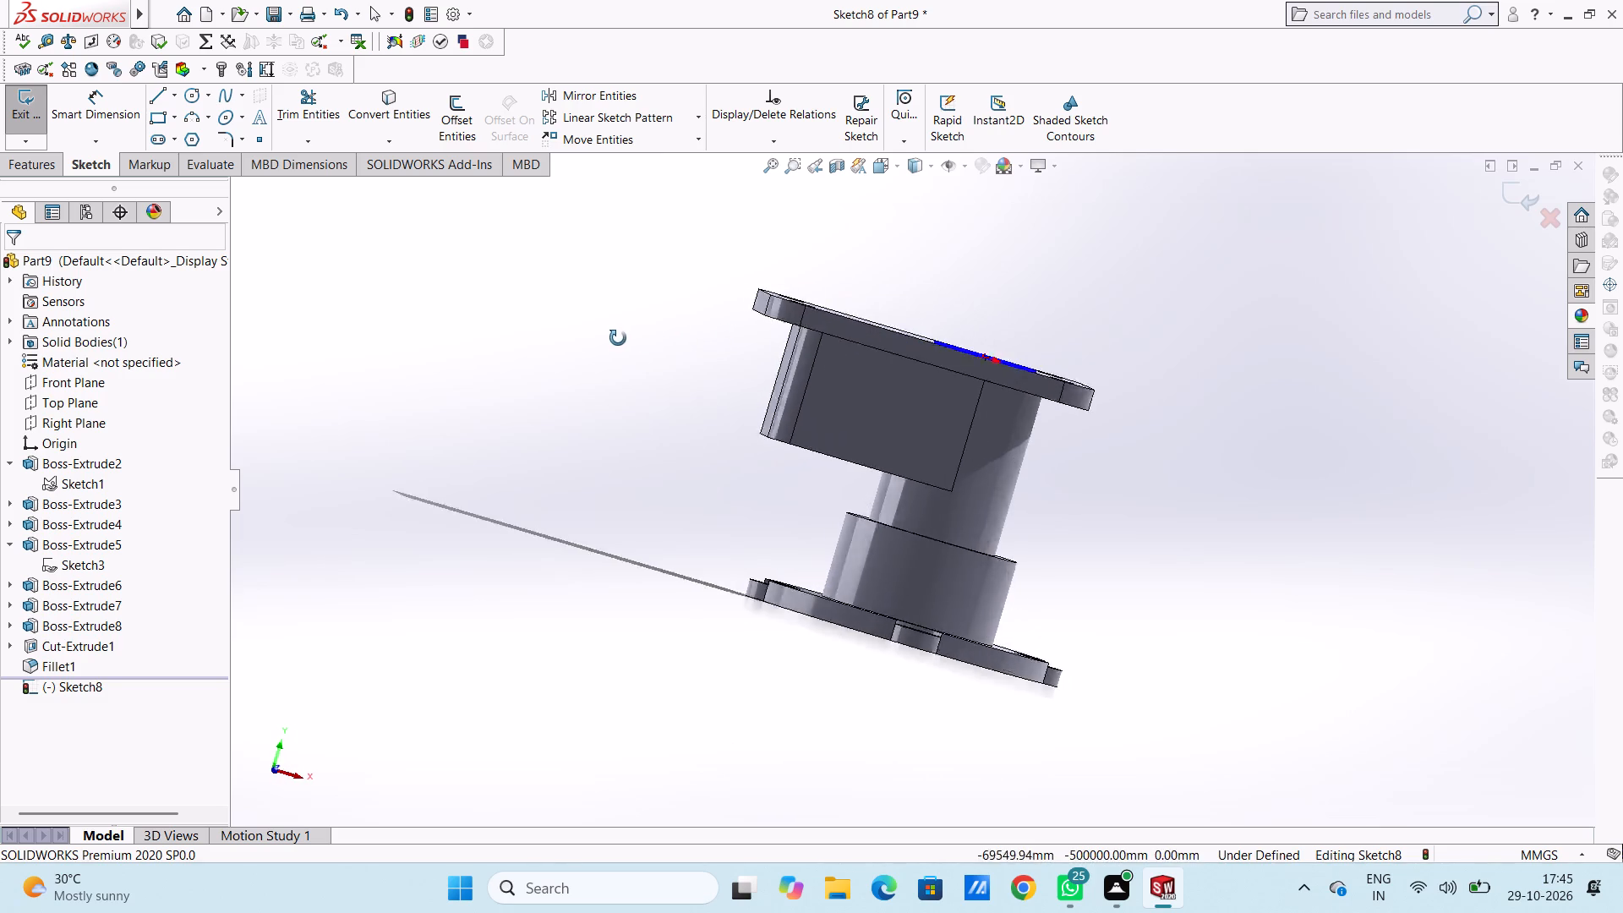
{"action": "middle_click_drag", "start_coordinate": [618, 338], "coordinate": [618, 525]}
{"action": "scroll", "coordinate": [612, 520], "scroll_direction": "up", "scroll_amount": 1}
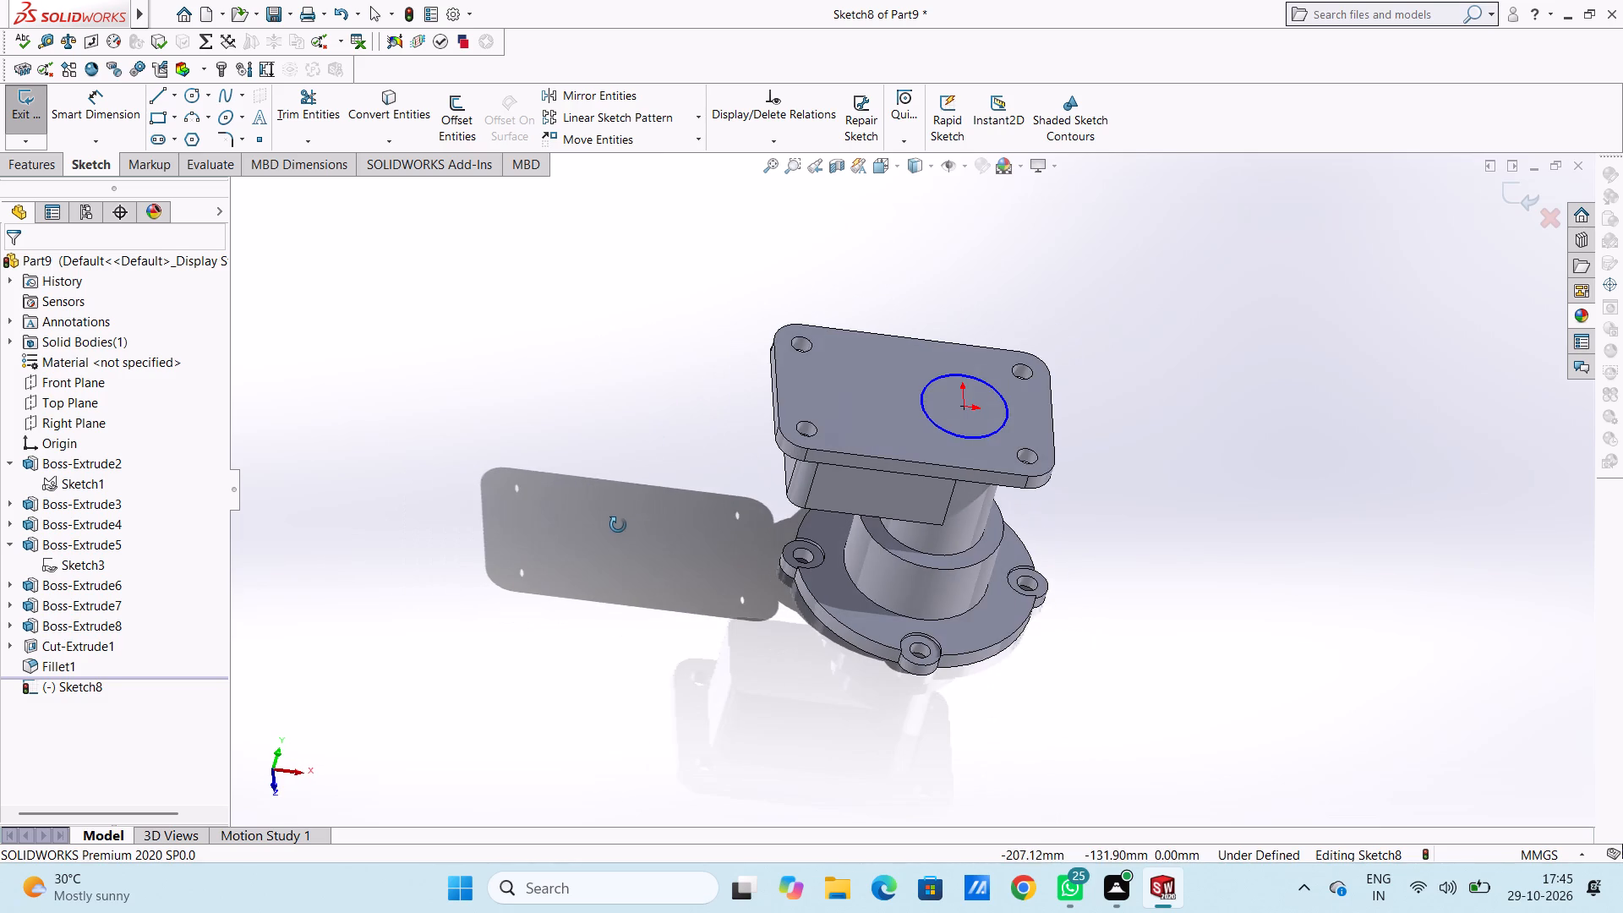
{"action": "middle_click_drag", "start_coordinate": [618, 525], "coordinate": [619, 525]}
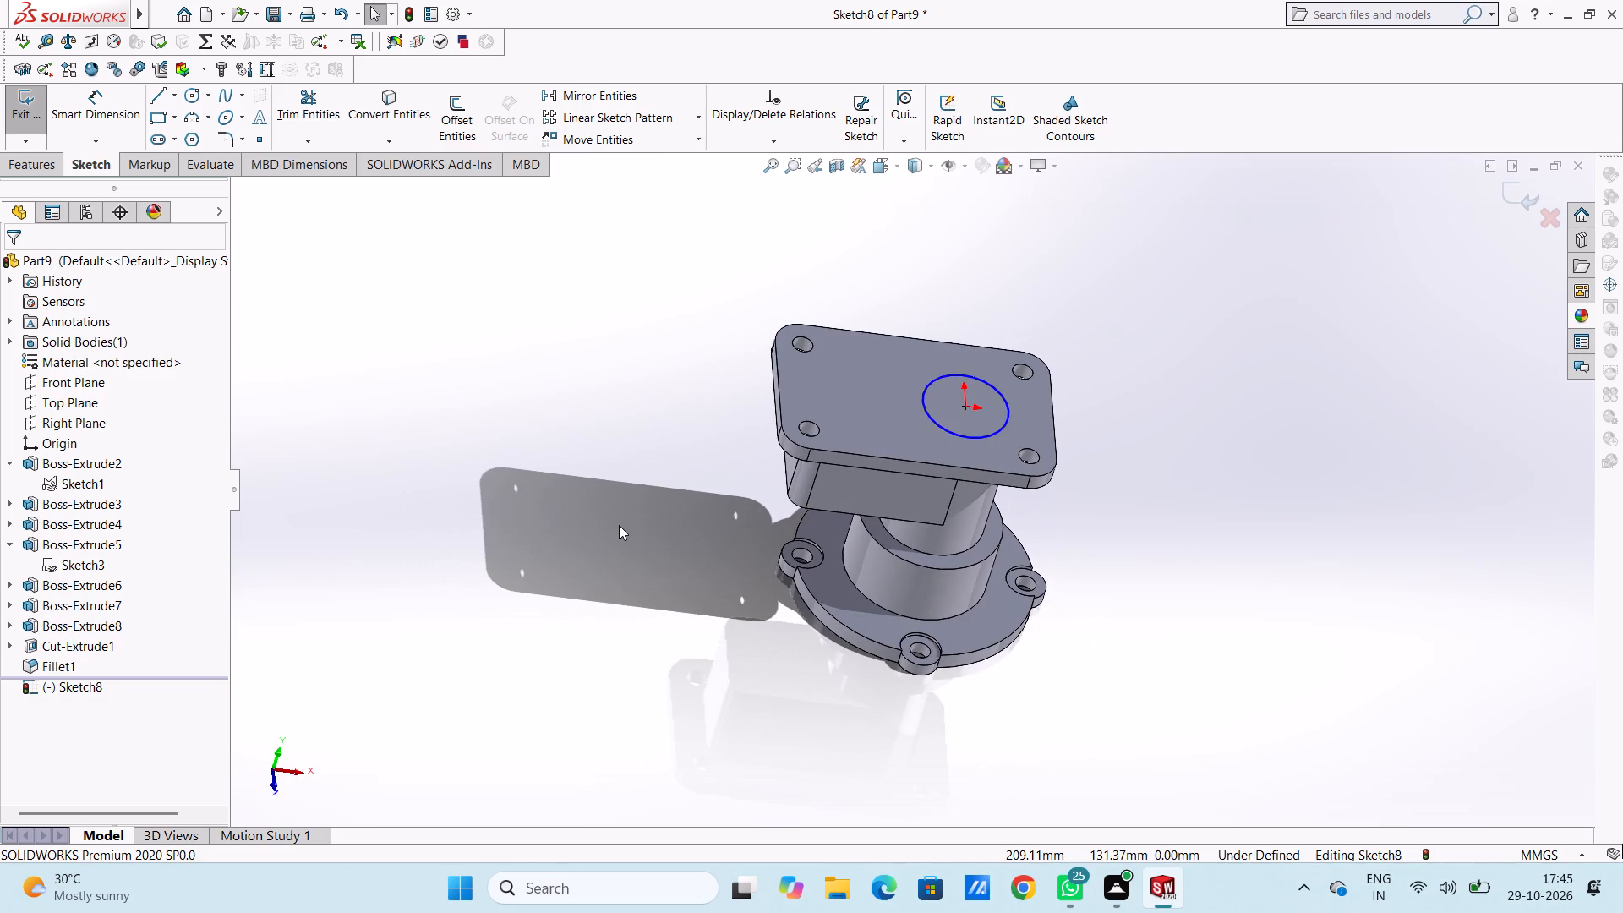
{"action": "key", "text": "ctrl+5"}
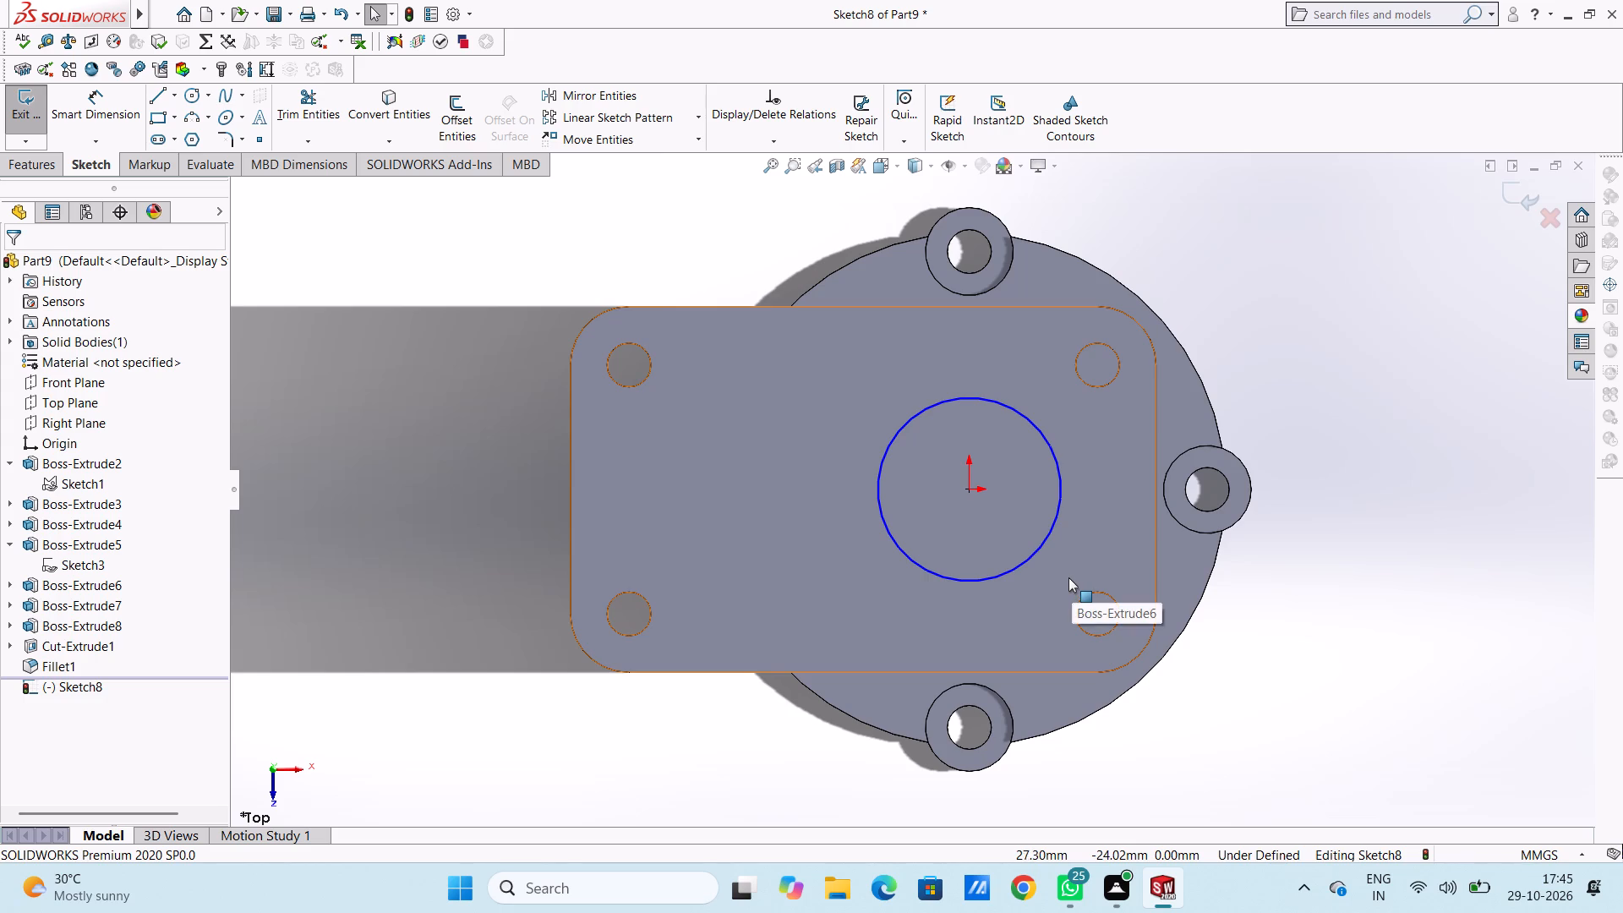
Sketch a second 25 mm radius circle level with the origin, about 56 mm from it toward the flange's overhanging end.
{"action": "scroll", "coordinate": [1068, 577], "scroll_direction": "up", "scroll_amount": 2}
{"action": "scroll", "coordinate": [942, 530], "scroll_direction": "down", "scroll_amount": 1}
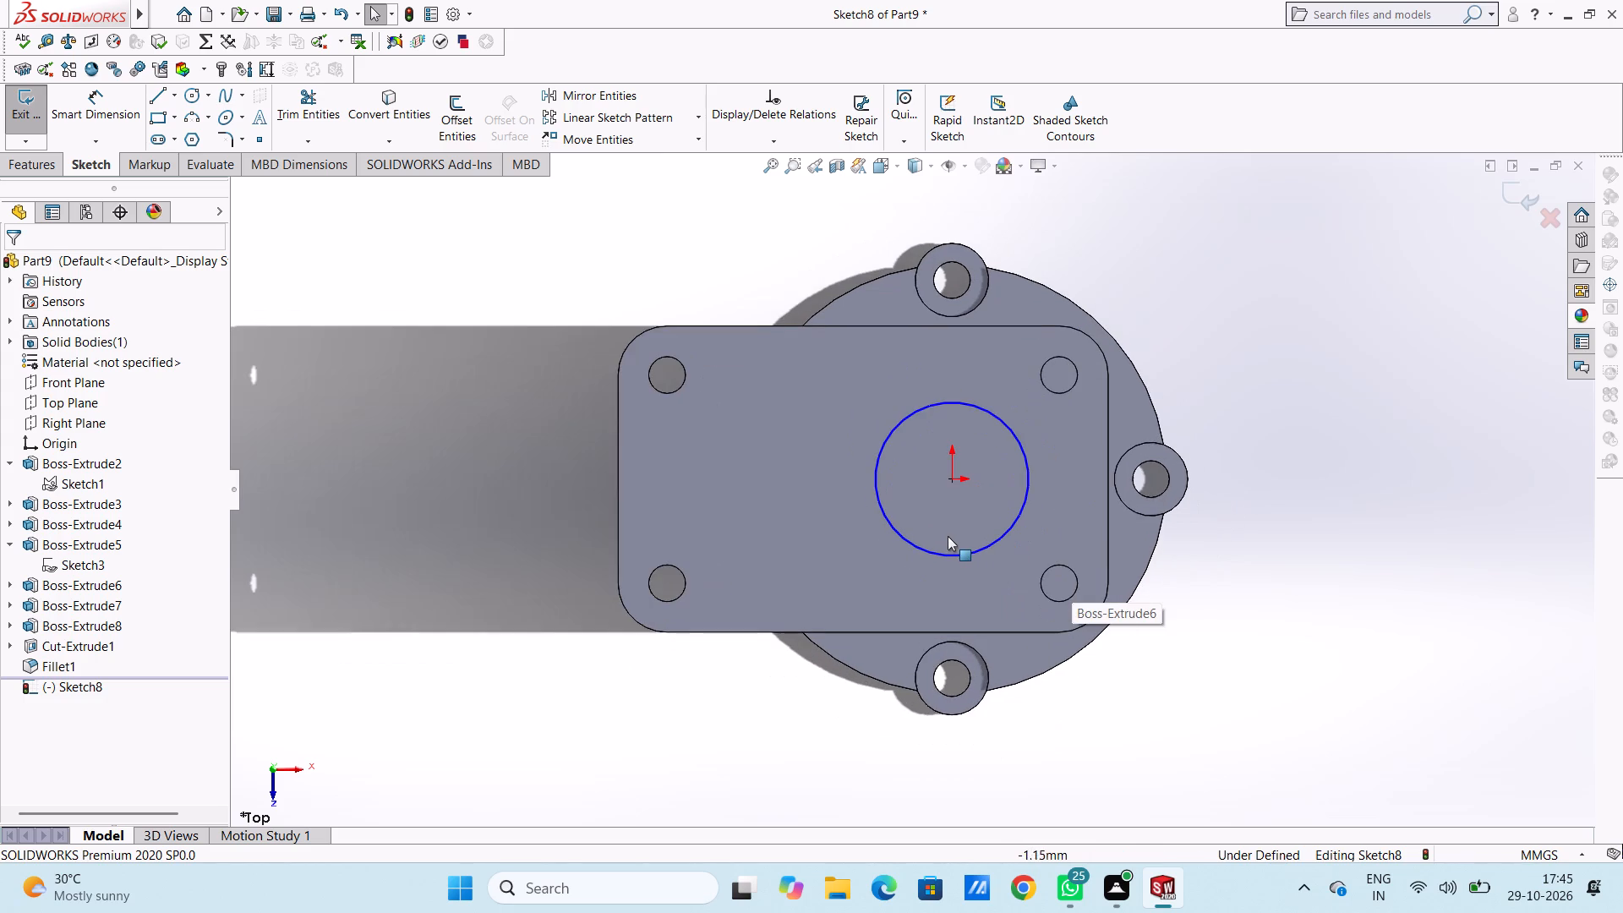
{"action": "scroll", "coordinate": [948, 536], "scroll_direction": "down", "scroll_amount": 1}
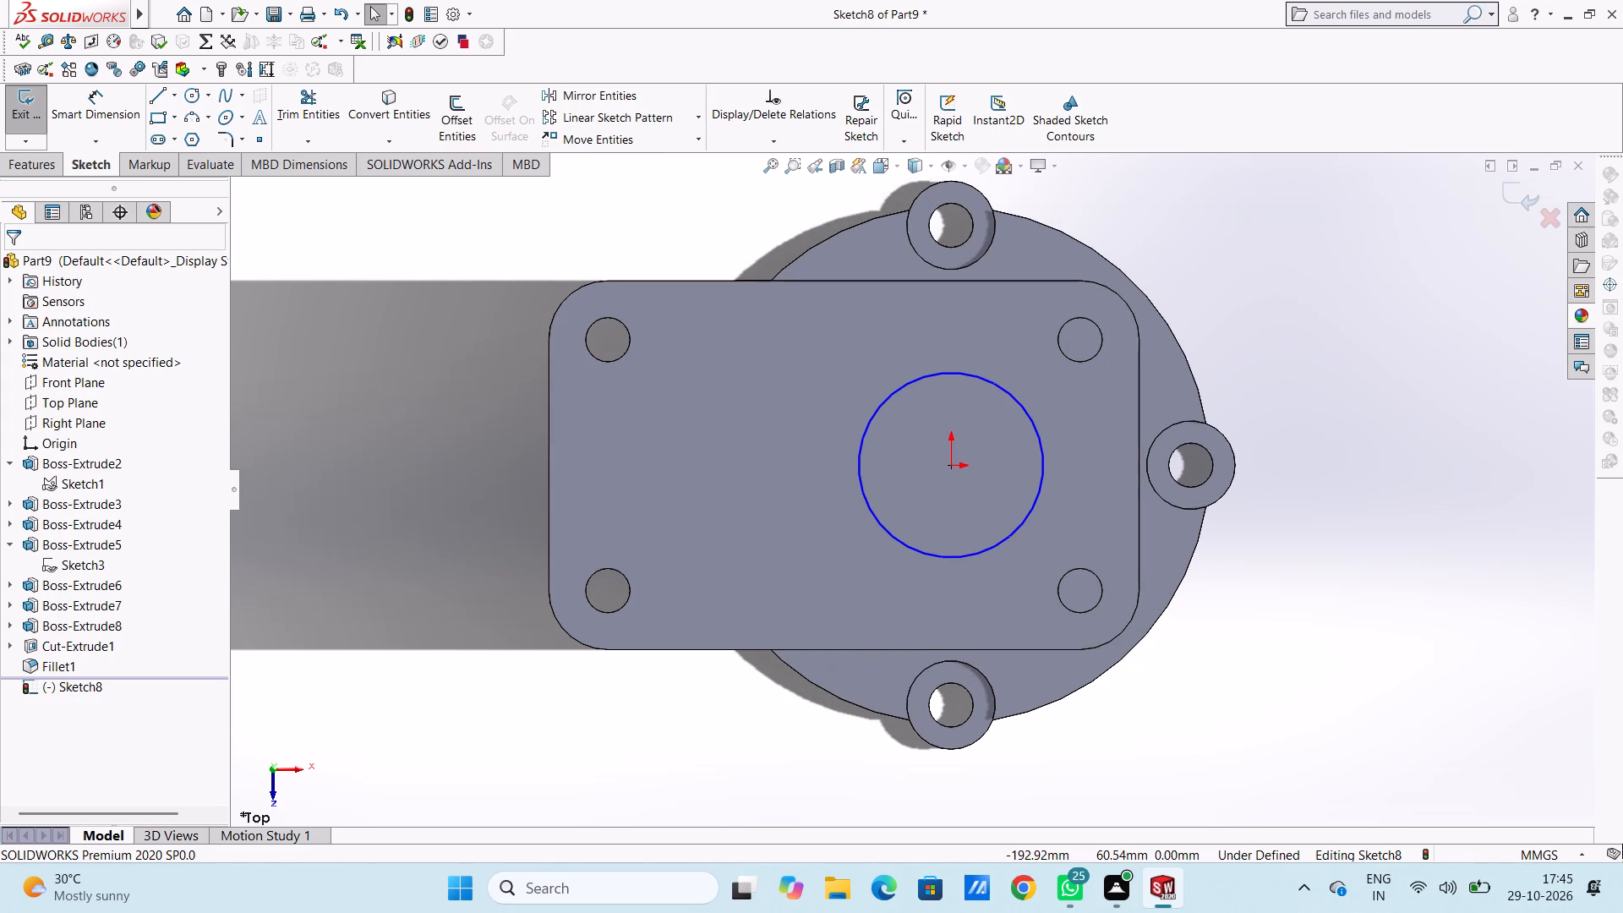
{"action": "left_click", "coordinate": [189, 99]}
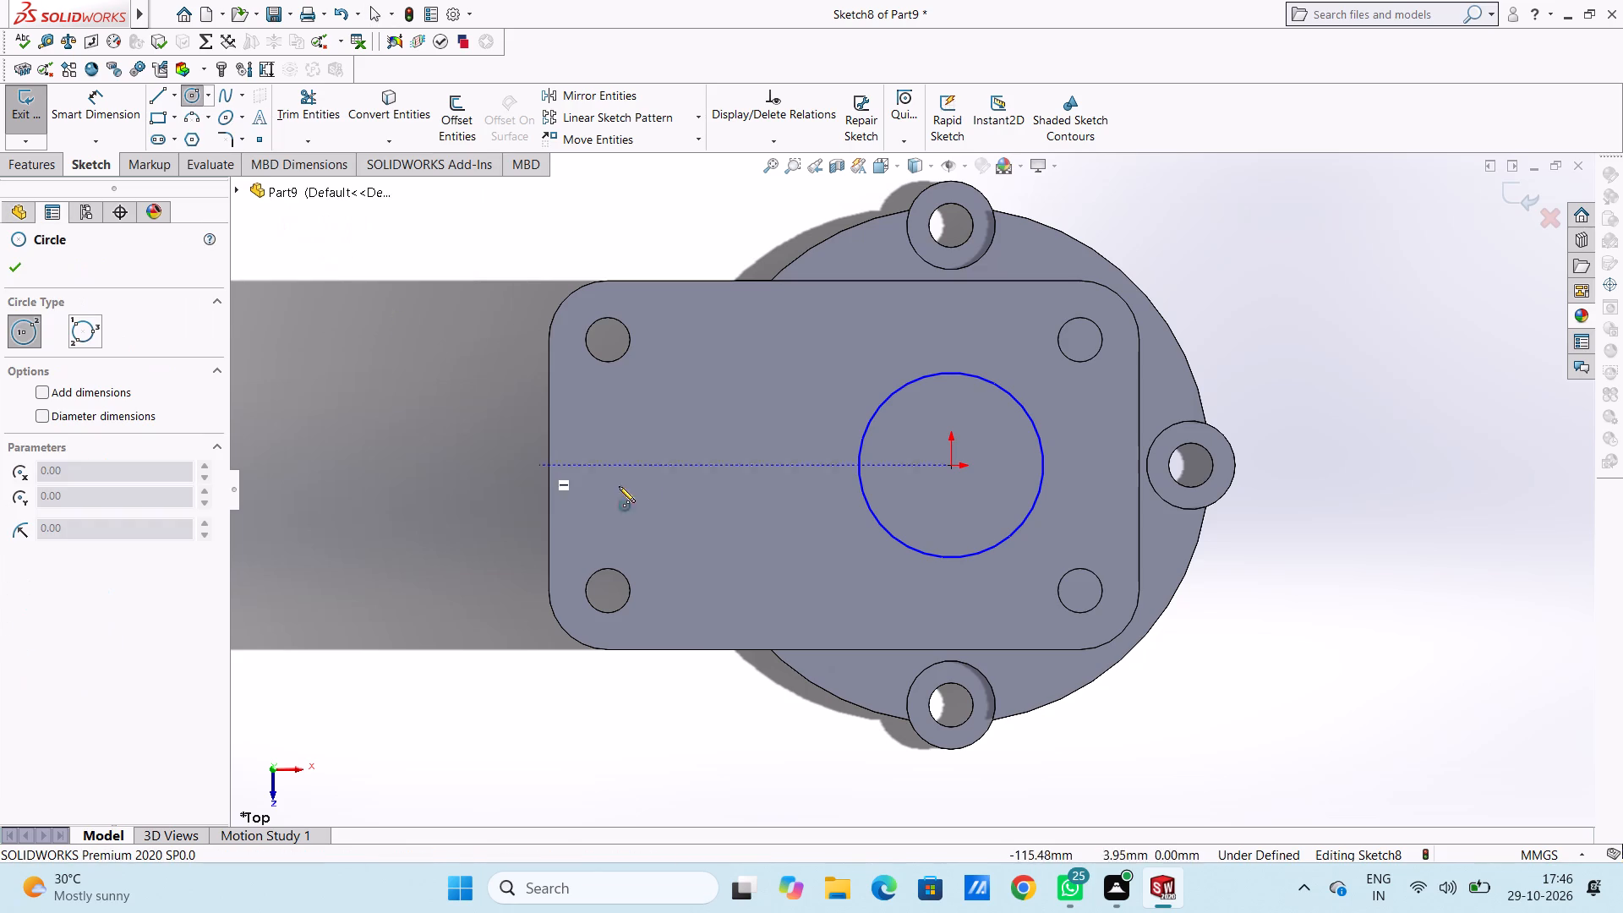
{"action": "left_click", "coordinate": [743, 467]}
{"action": "type", "text": "25"}
{"action": "key", "text": "Return"}
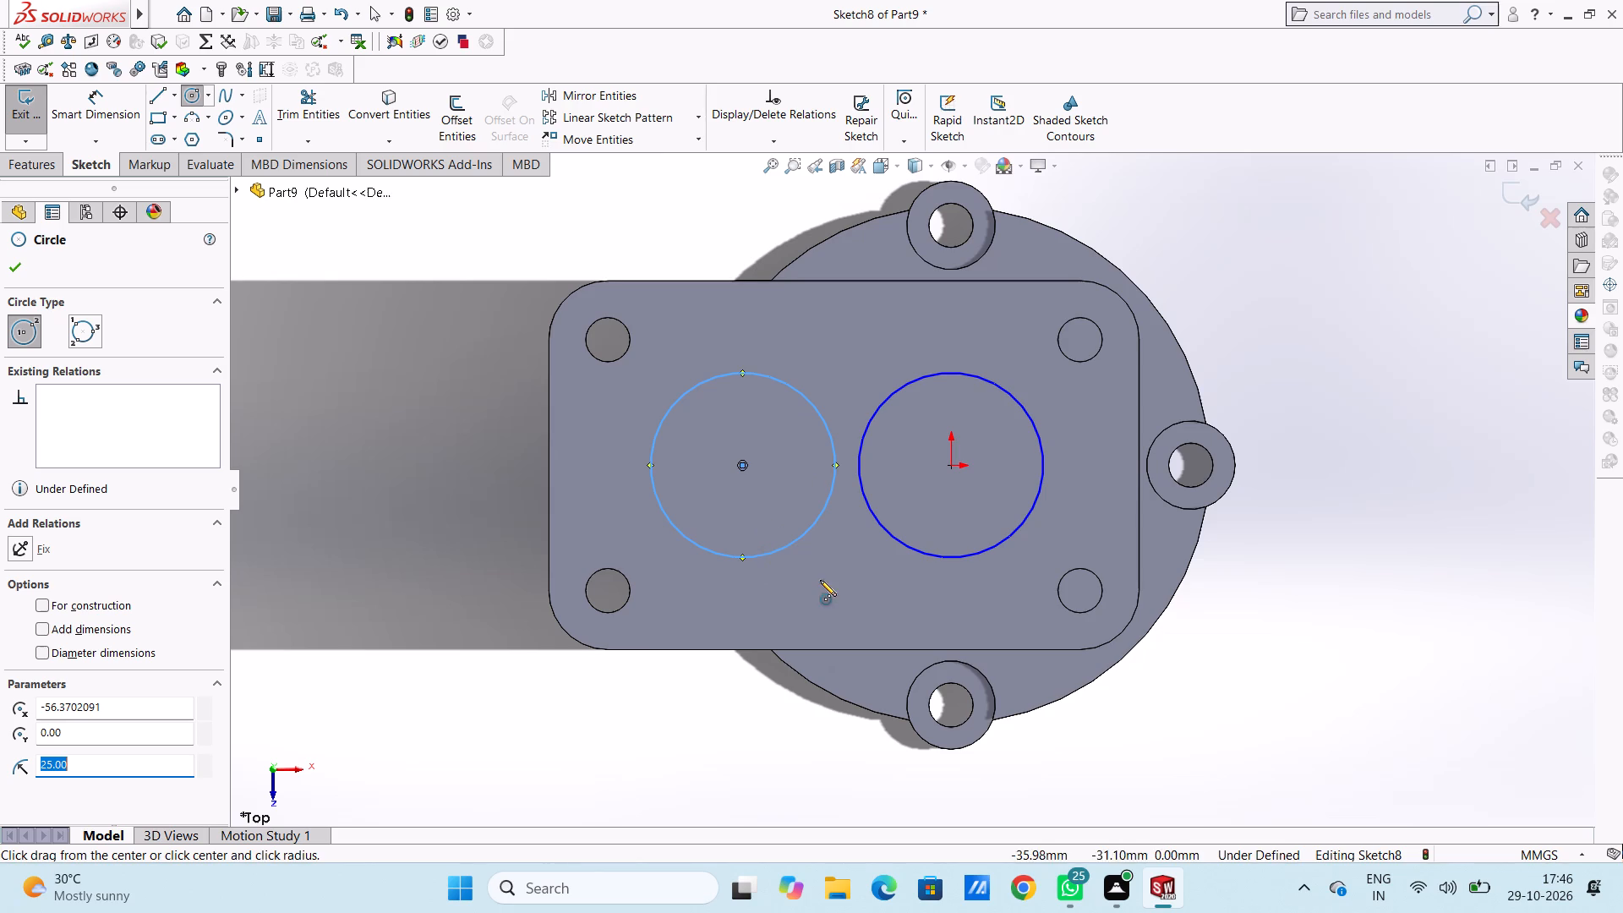
{"action": "scroll", "coordinate": [815, 524], "scroll_direction": "up", "scroll_amount": 2}
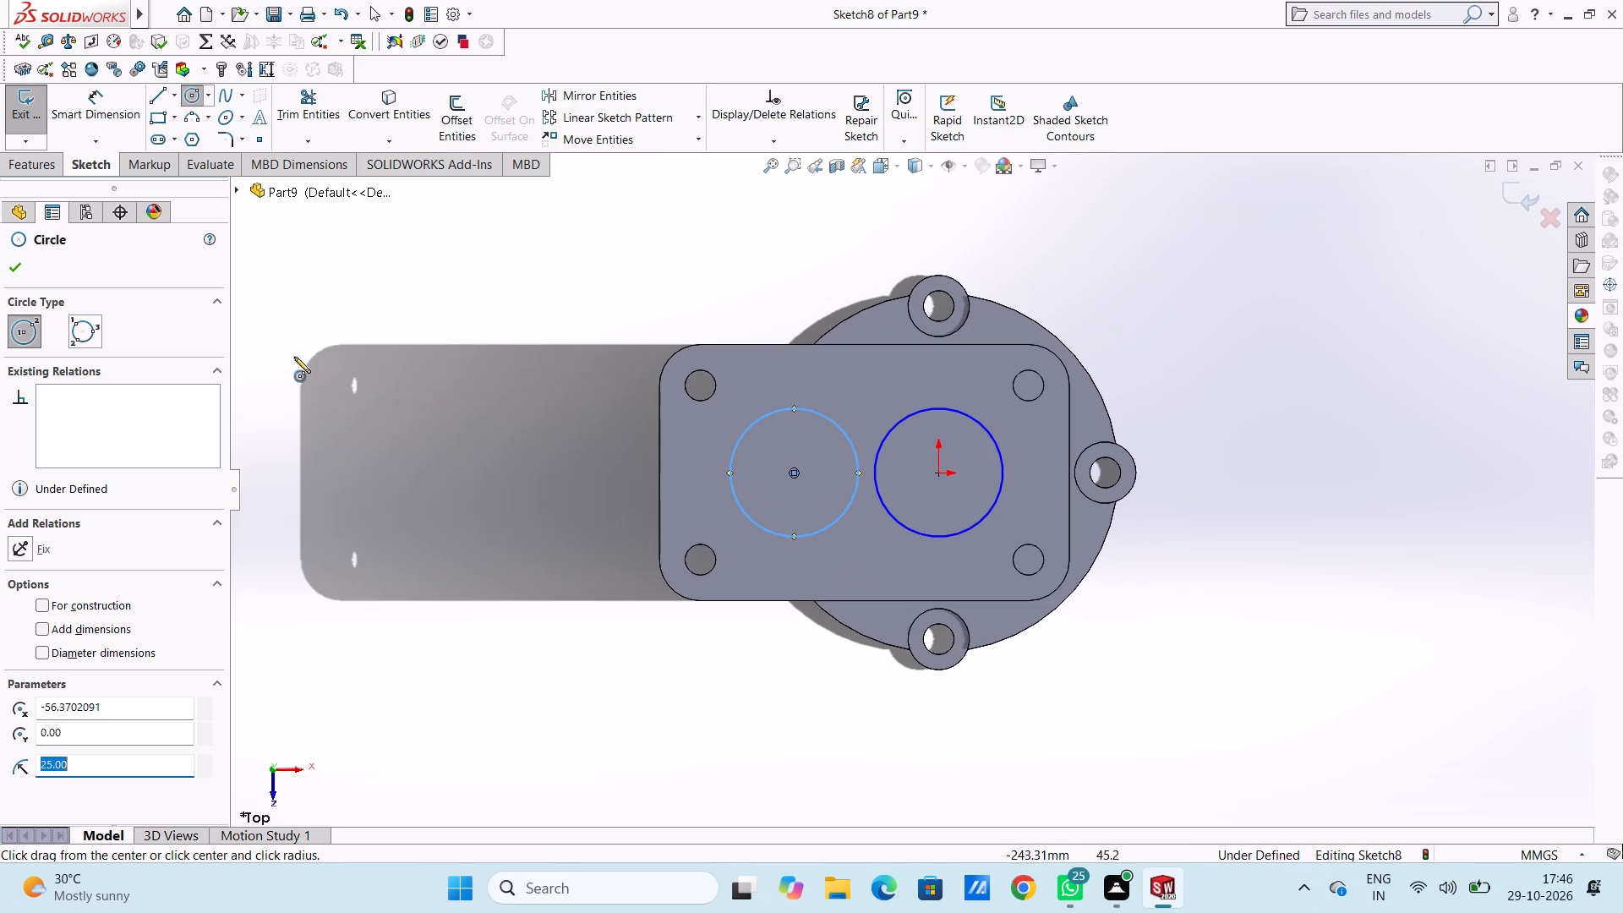
{"action": "left_click", "coordinate": [21, 272]}
{"action": "left_click", "coordinate": [392, 374]}
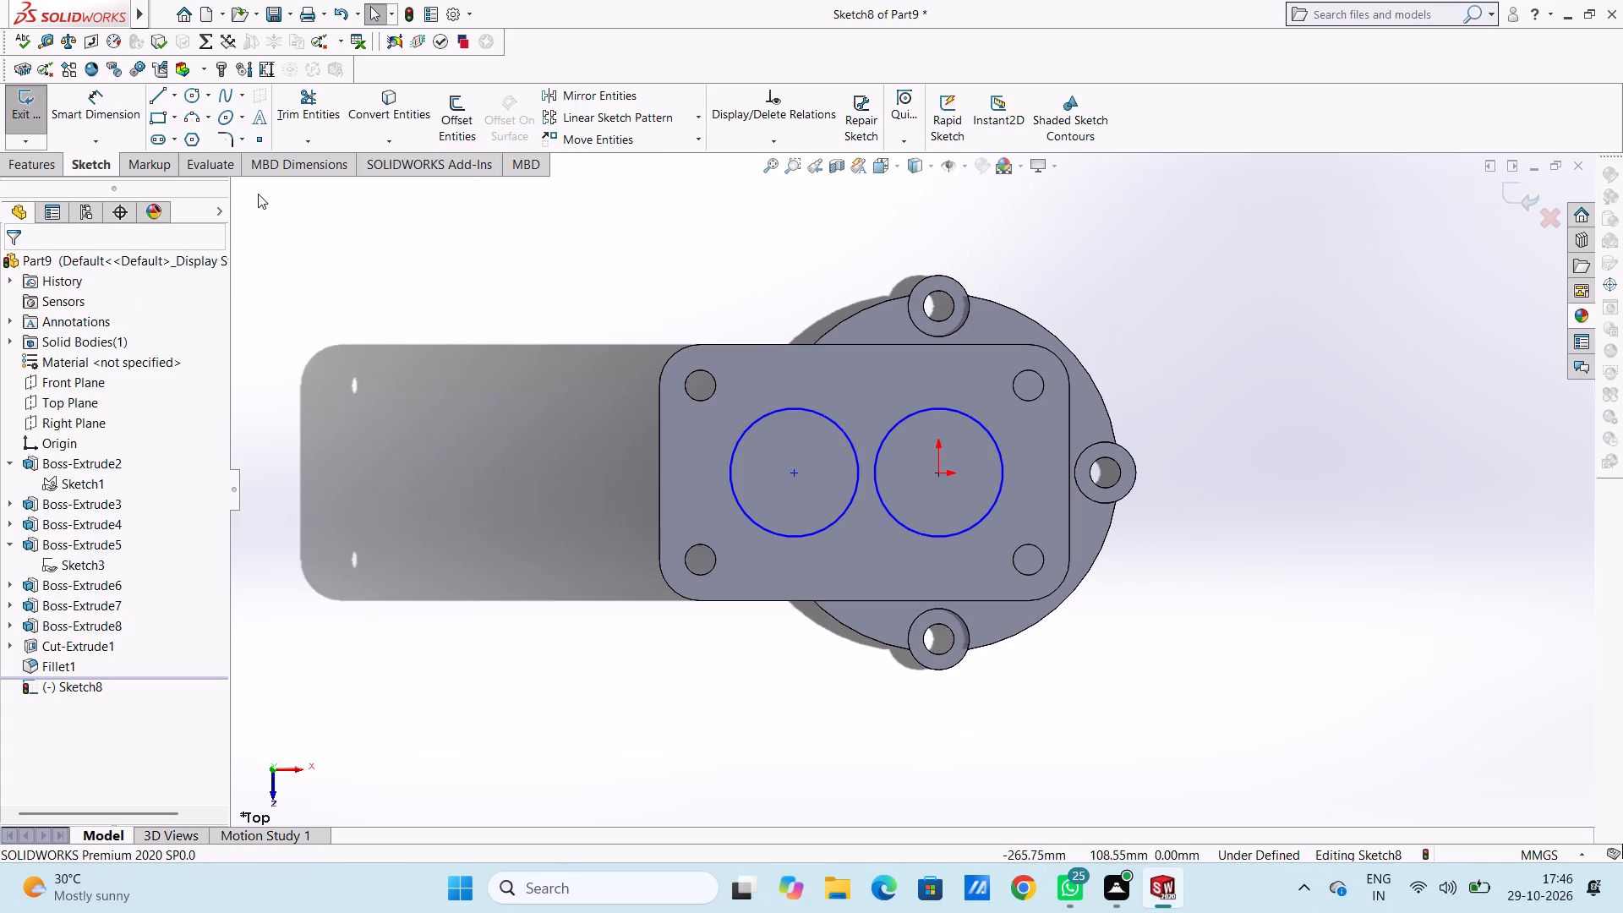
Dimension the horizontal distance between the two circle centres and set it to 70 mm.
{"action": "left_click", "coordinate": [108, 92]}
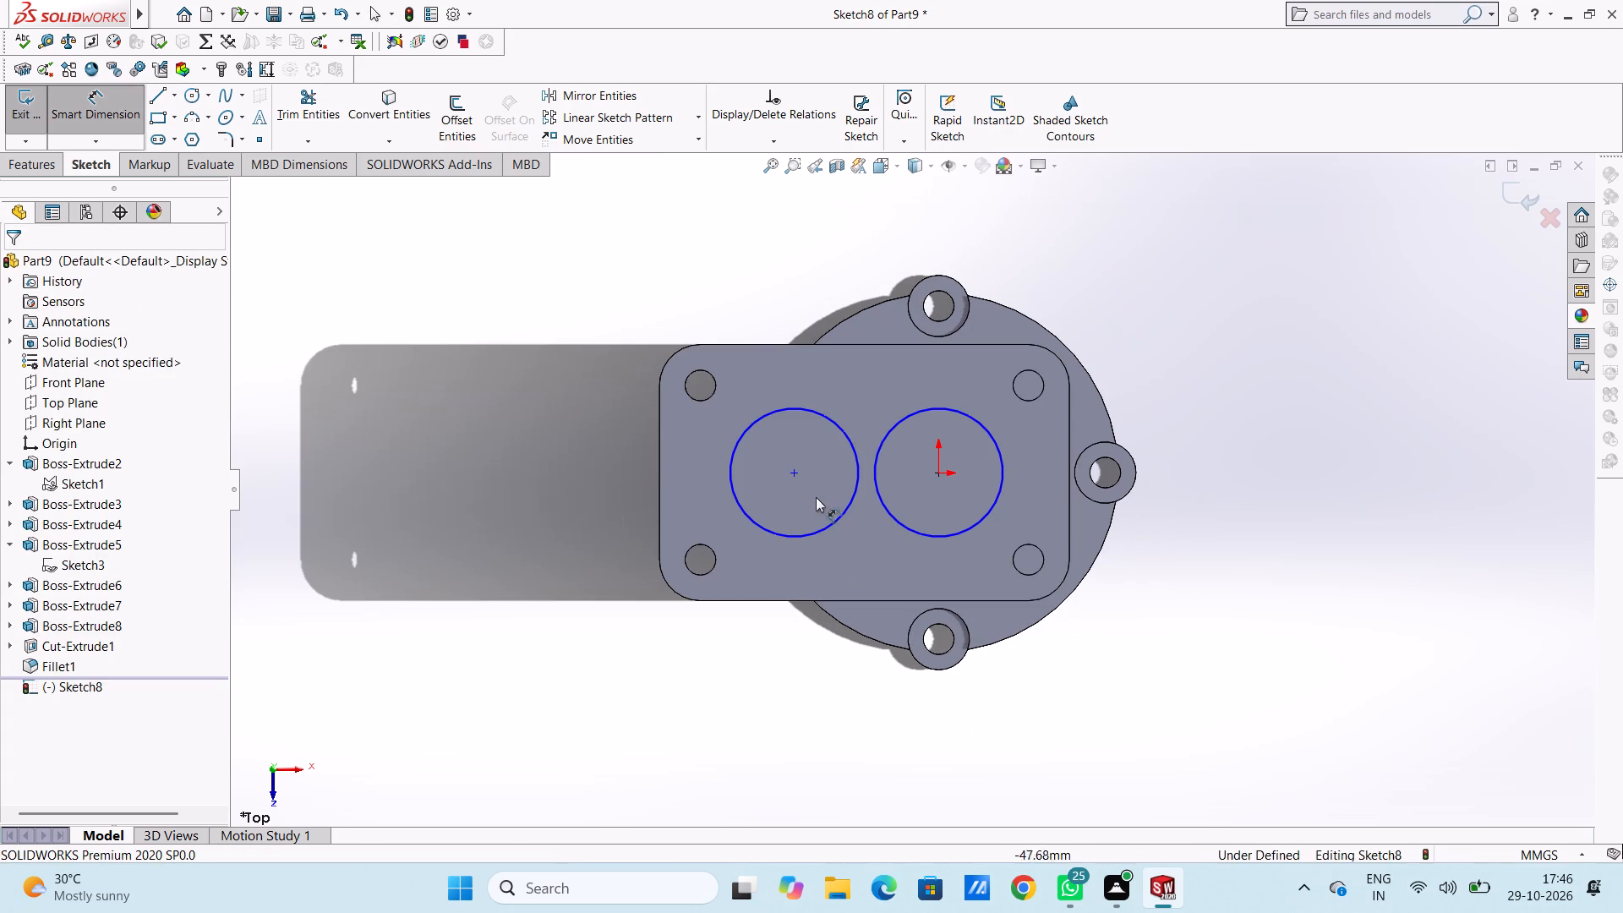
{"action": "left_click", "coordinate": [795, 470]}
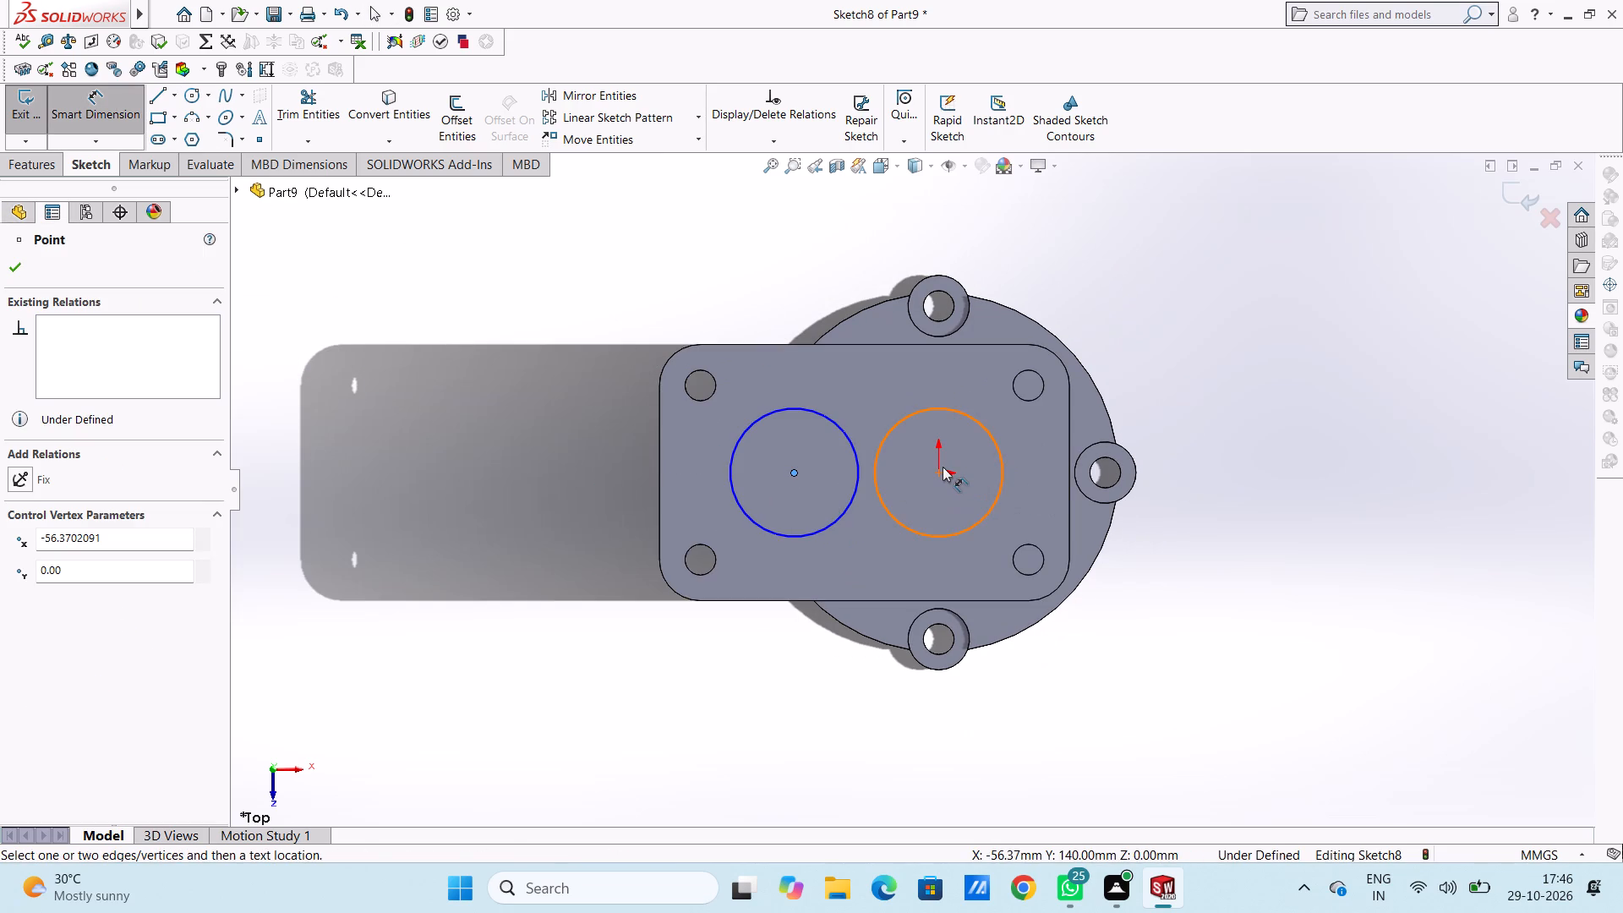
{"action": "left_click", "coordinate": [939, 475]}
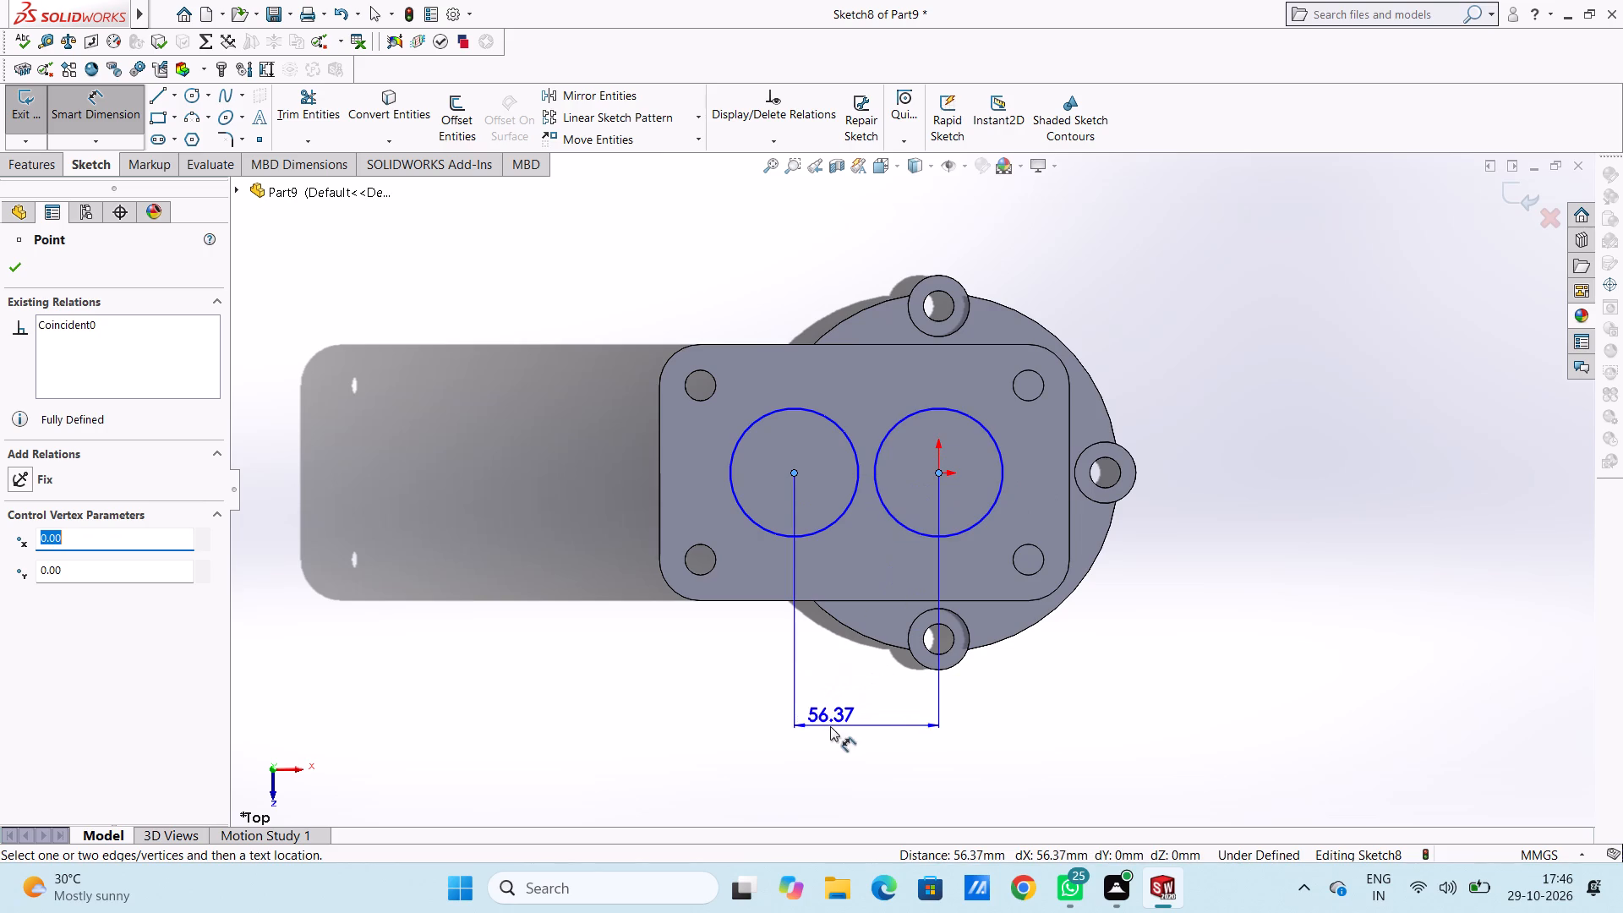
{"action": "left_click", "coordinate": [700, 746]}
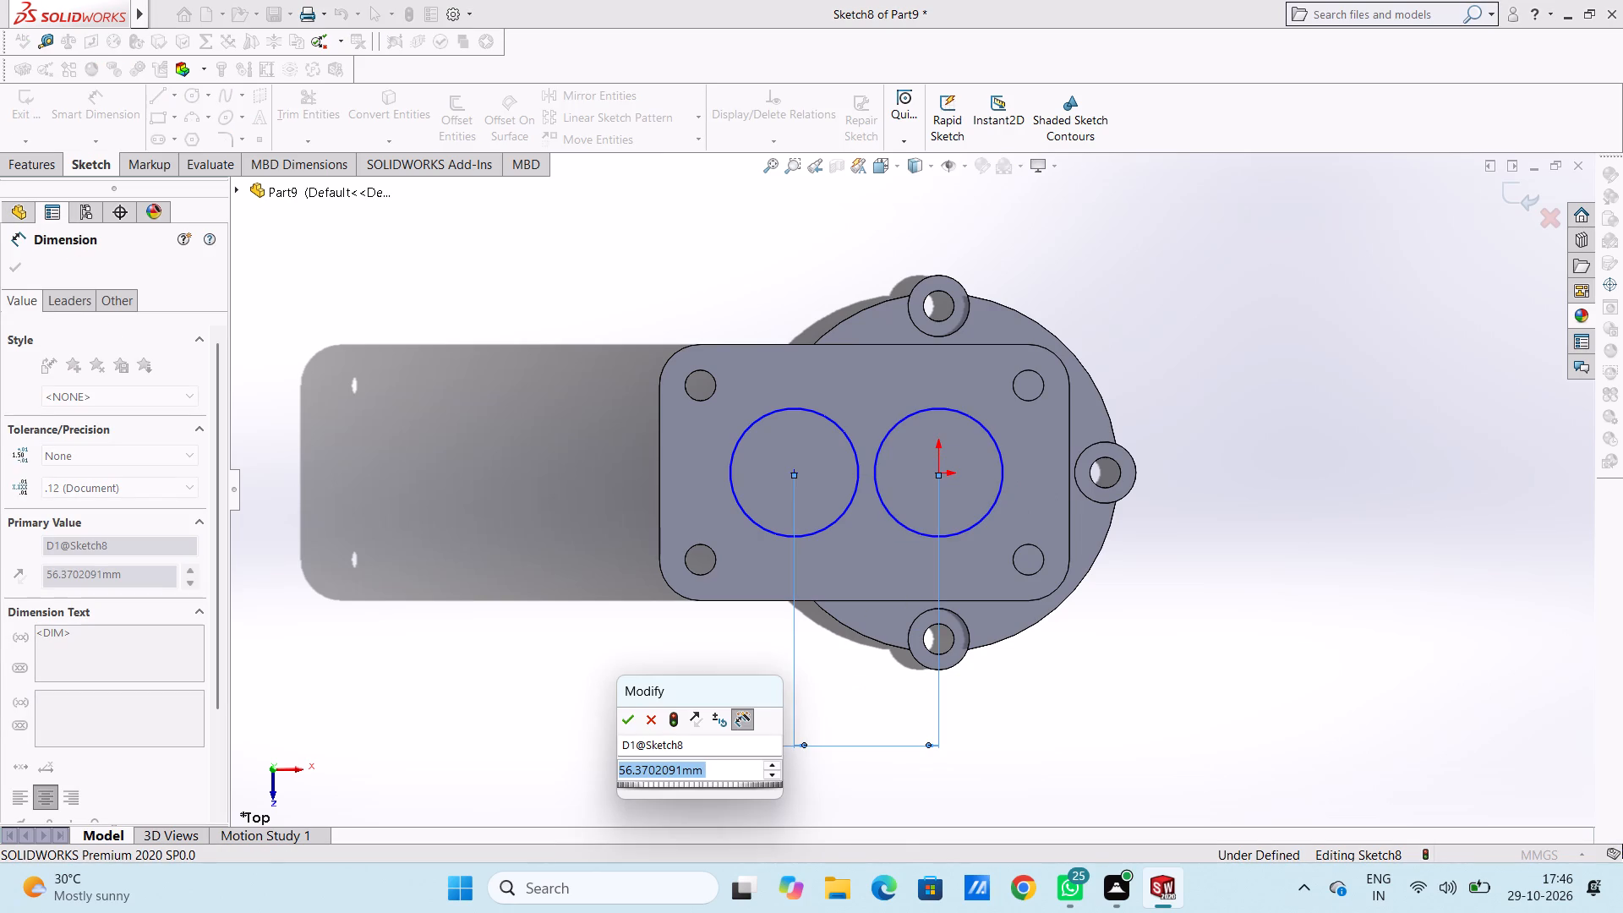
{"action": "type", "text": "70"}
{"action": "key", "text": "Return"}
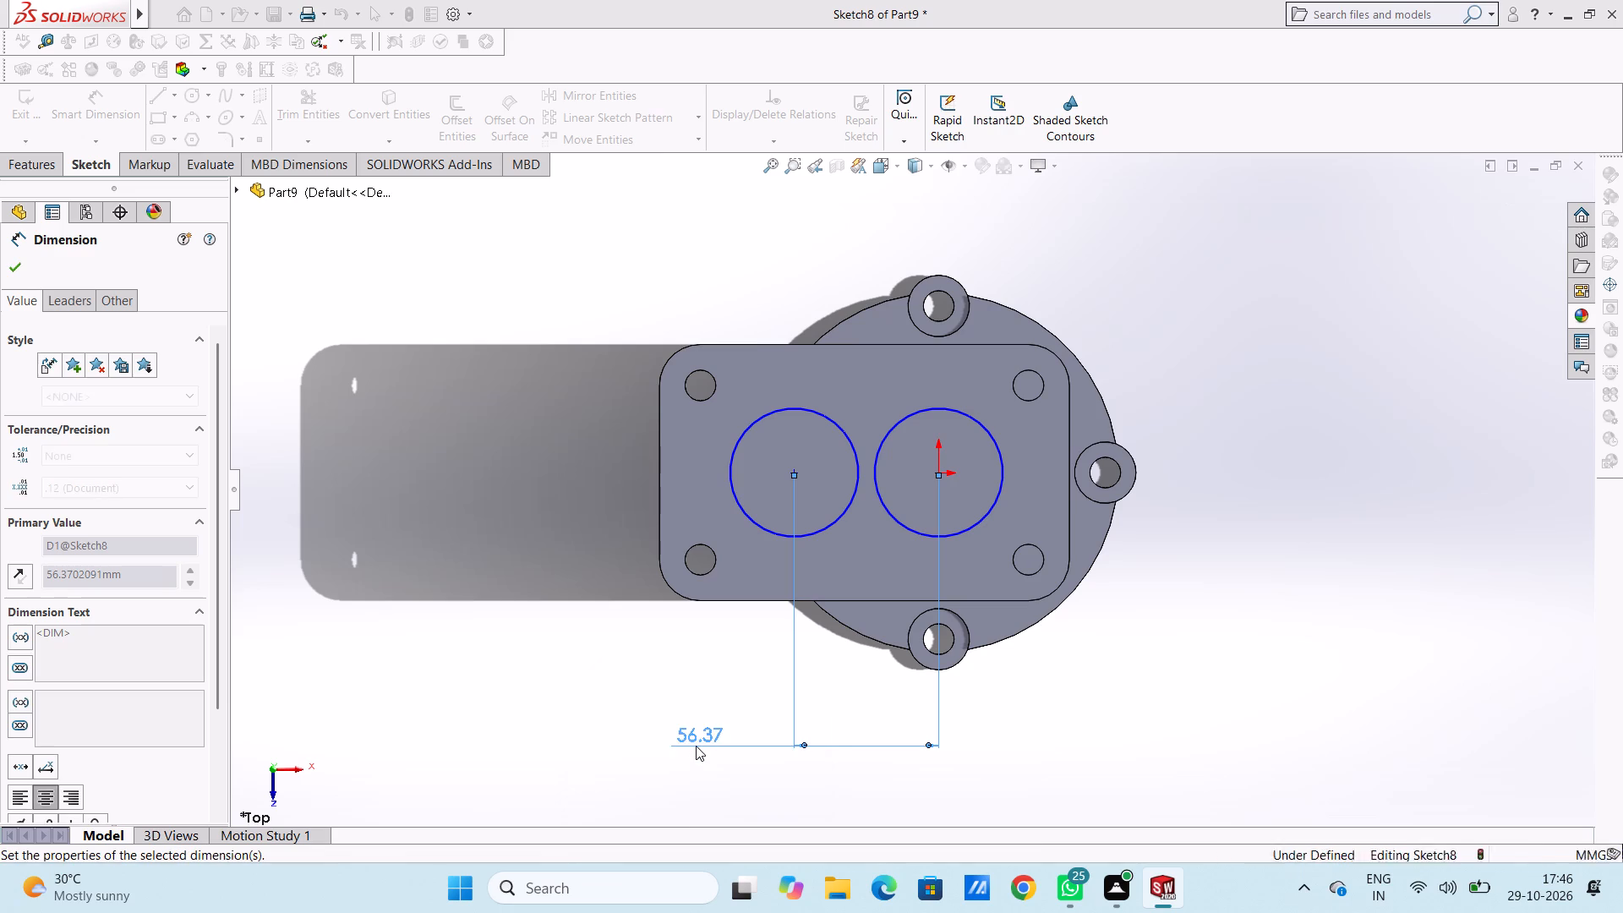
{"action": "left_click", "coordinate": [601, 471]}
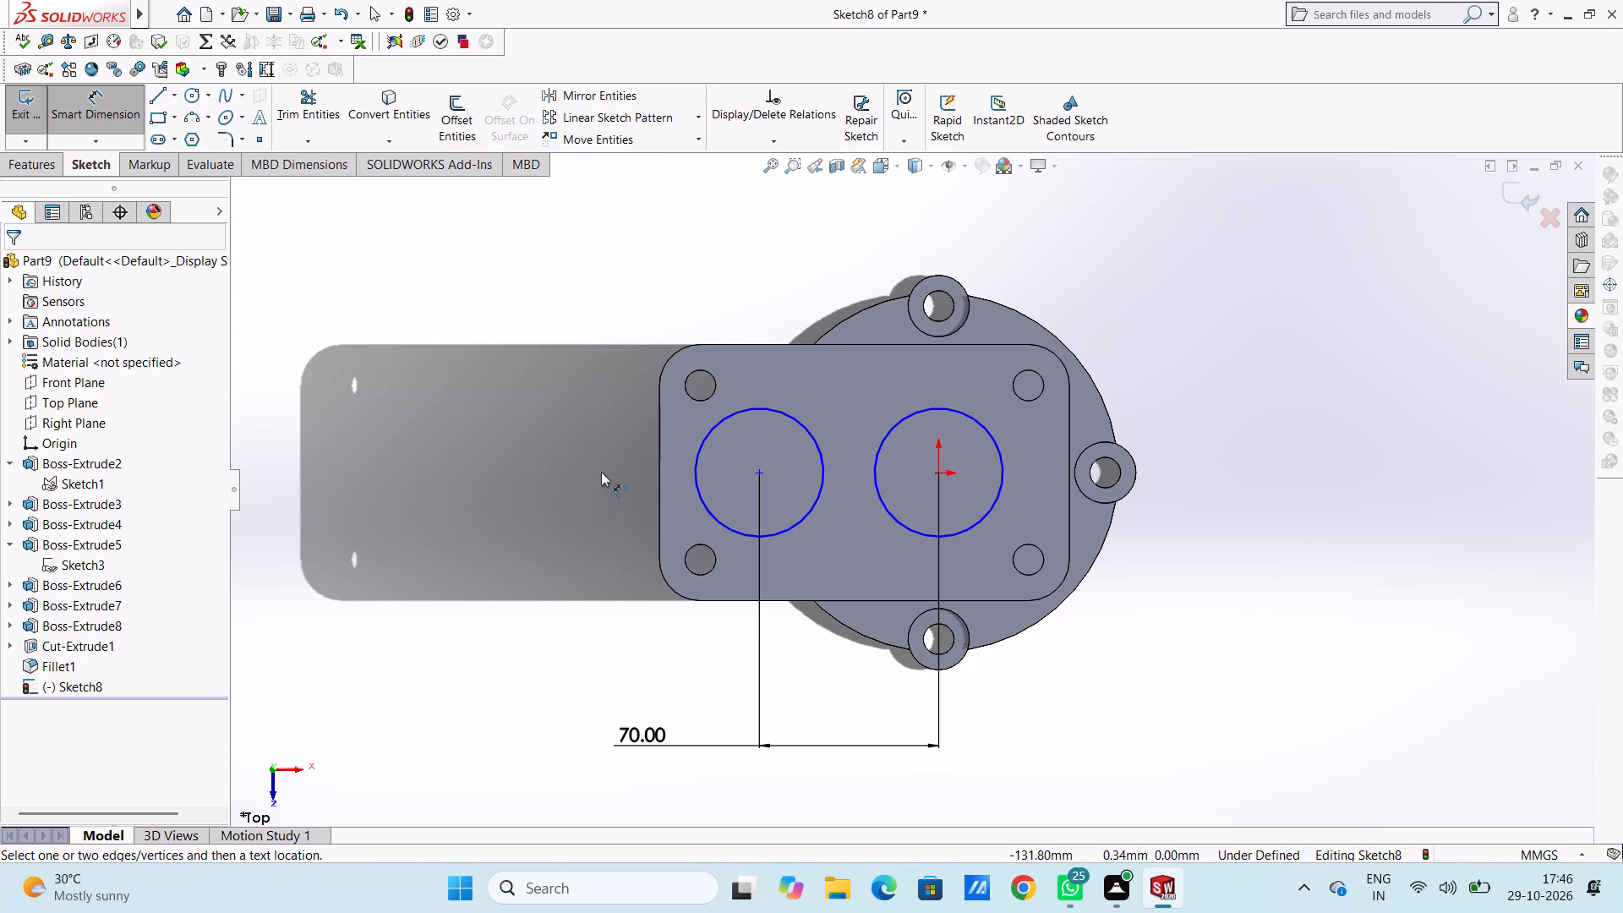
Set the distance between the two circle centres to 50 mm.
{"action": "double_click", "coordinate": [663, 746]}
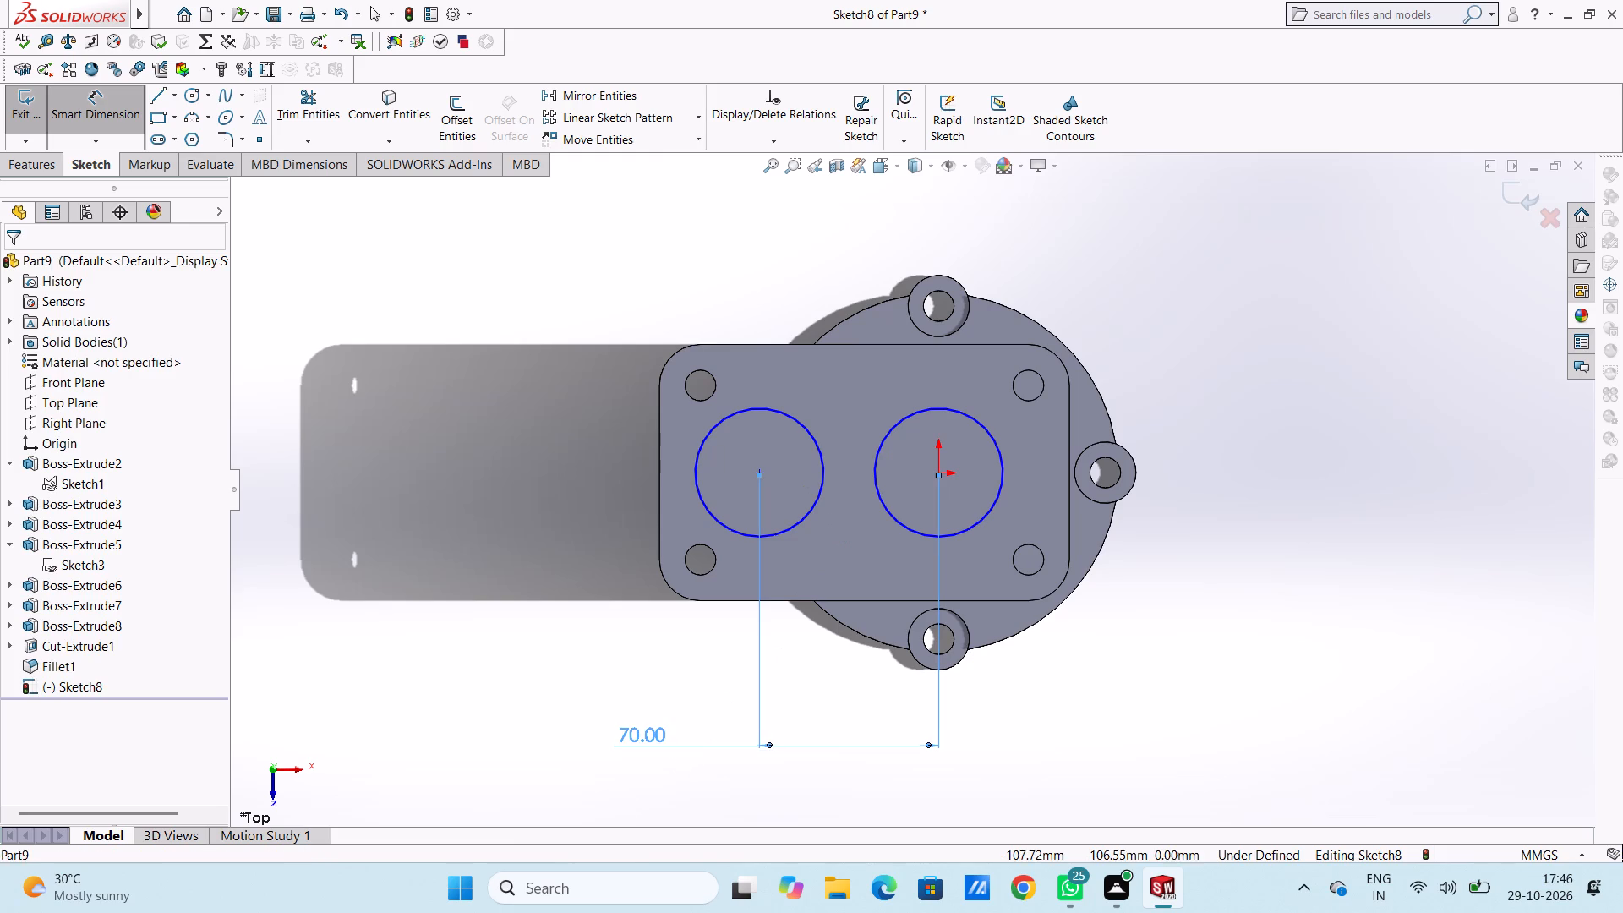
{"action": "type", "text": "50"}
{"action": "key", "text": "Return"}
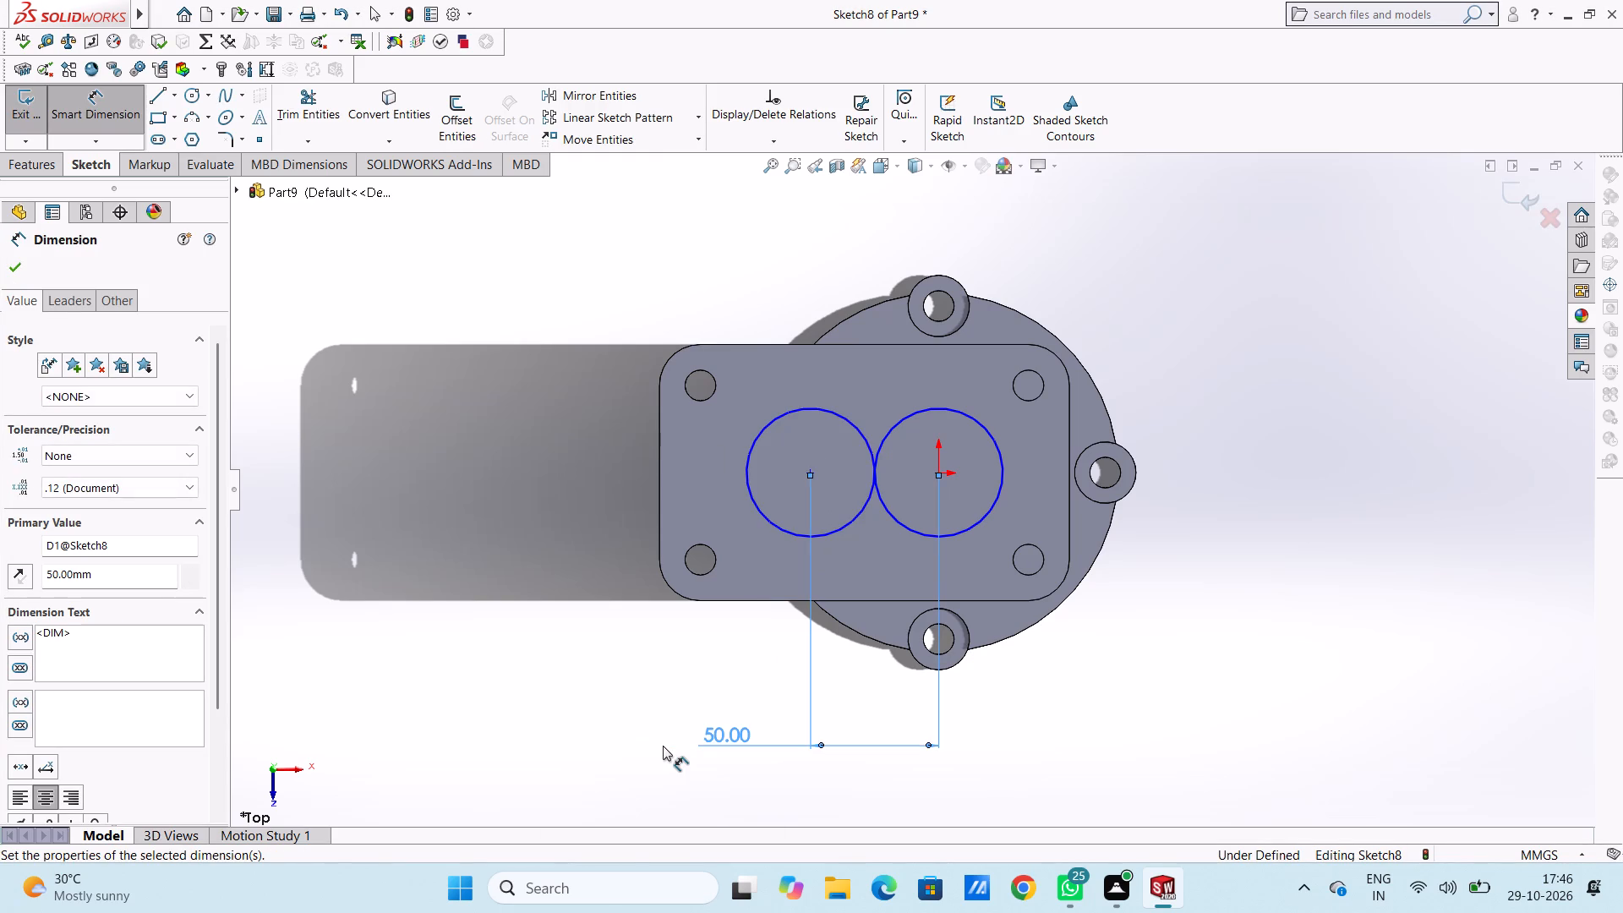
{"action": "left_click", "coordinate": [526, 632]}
Set the distance between the two circle centres to 60 mm.
{"action": "double_click", "coordinate": [719, 728]}
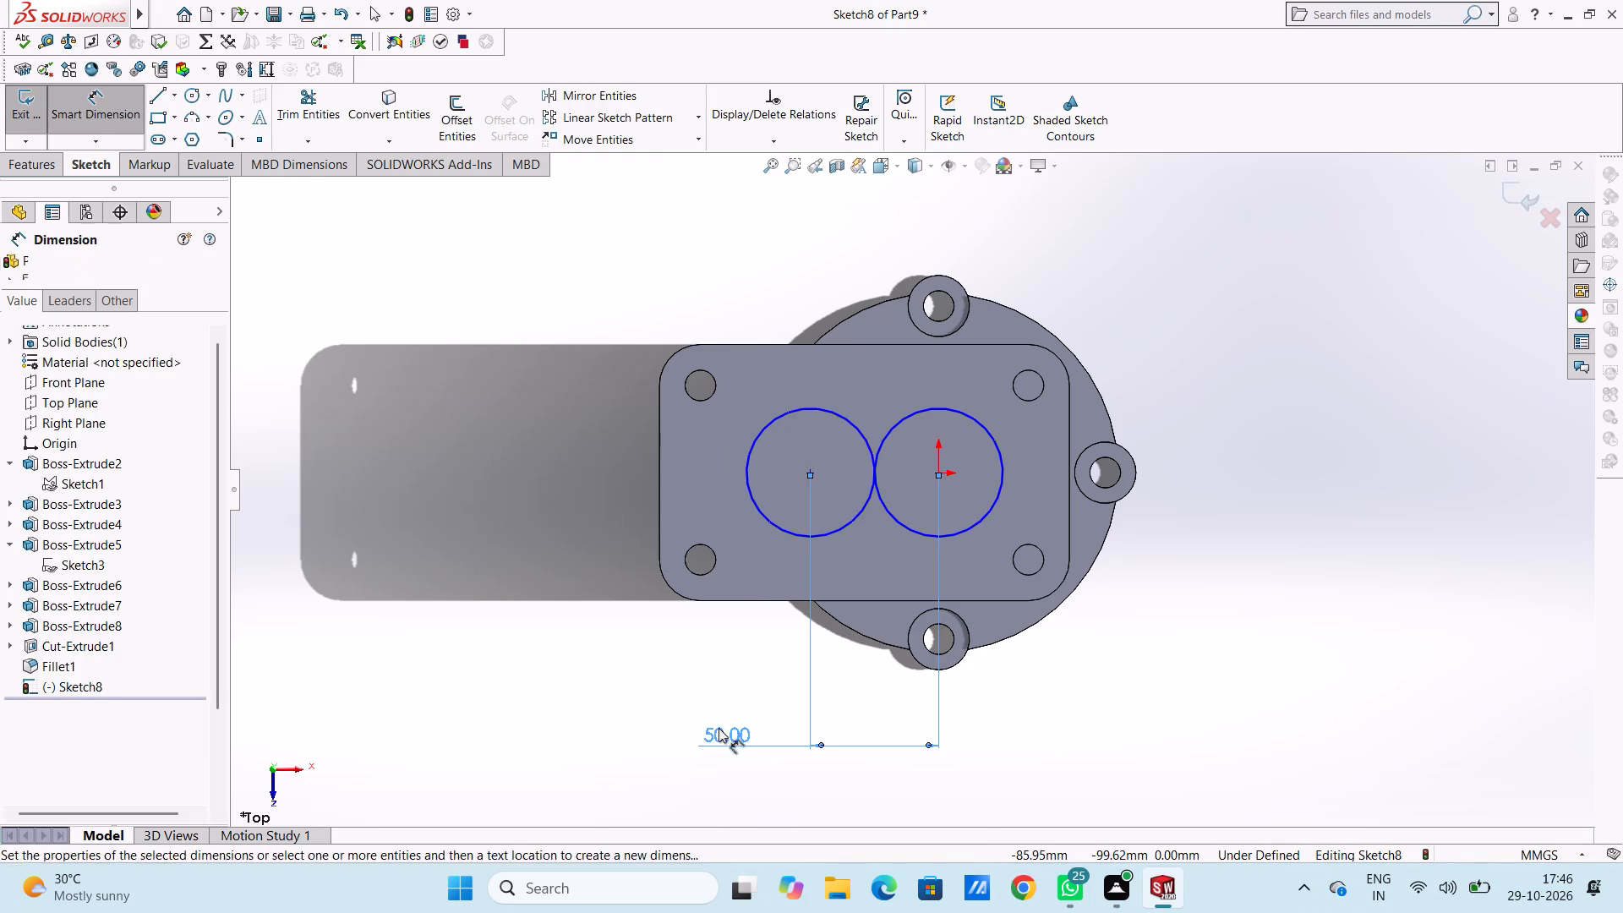
{"action": "type", "text": "60"}
{"action": "key", "text": "Return"}
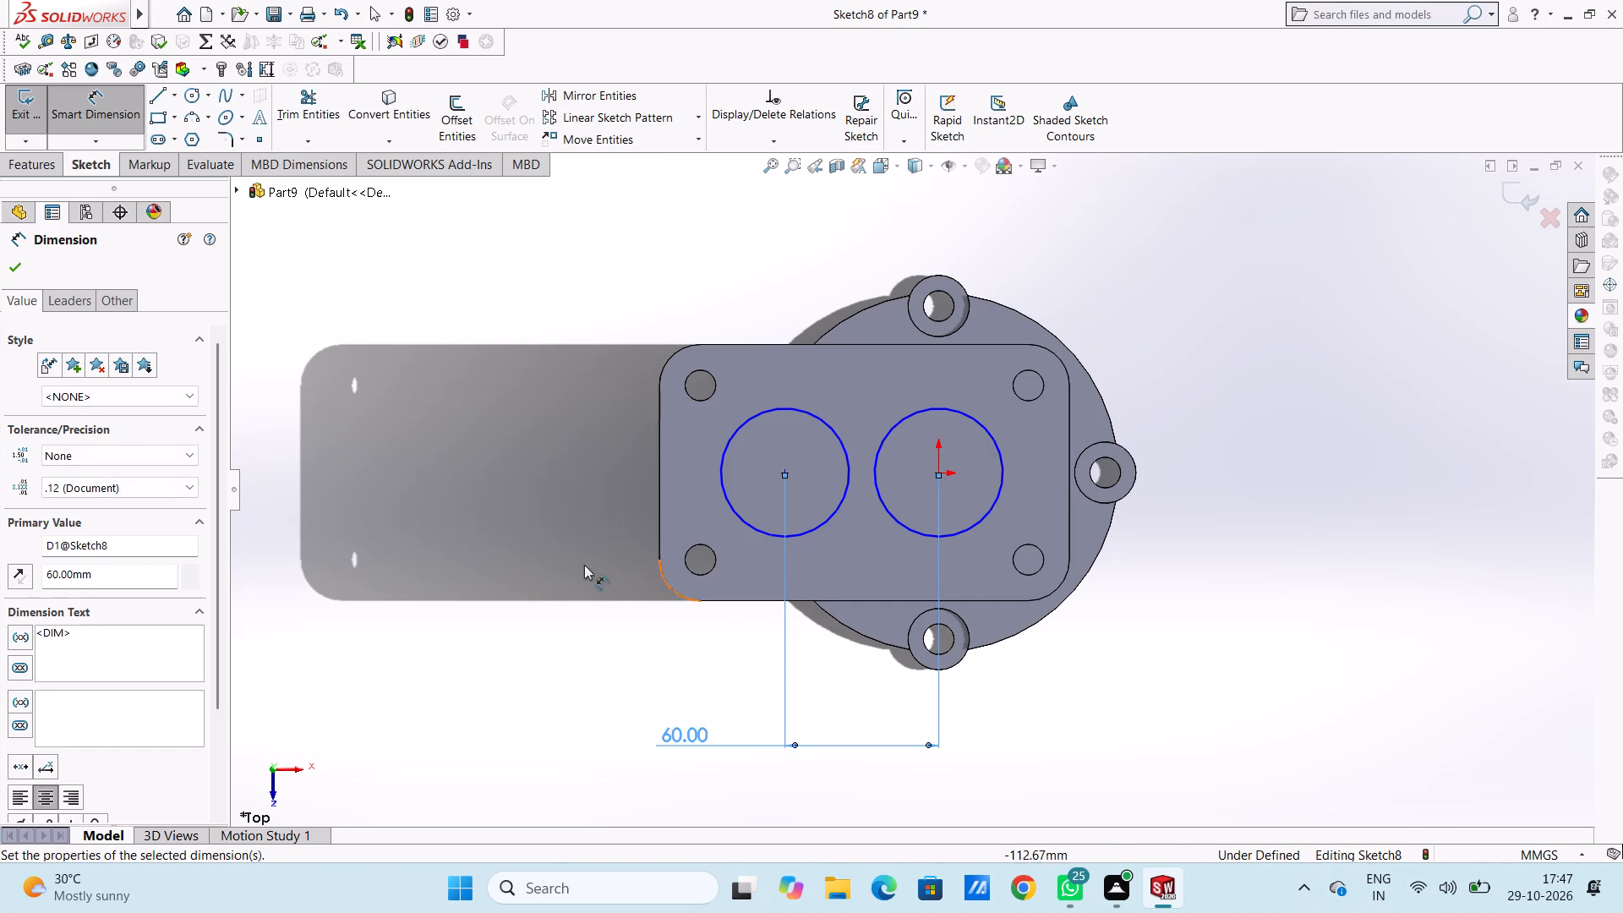
{"action": "left_click", "coordinate": [537, 496]}
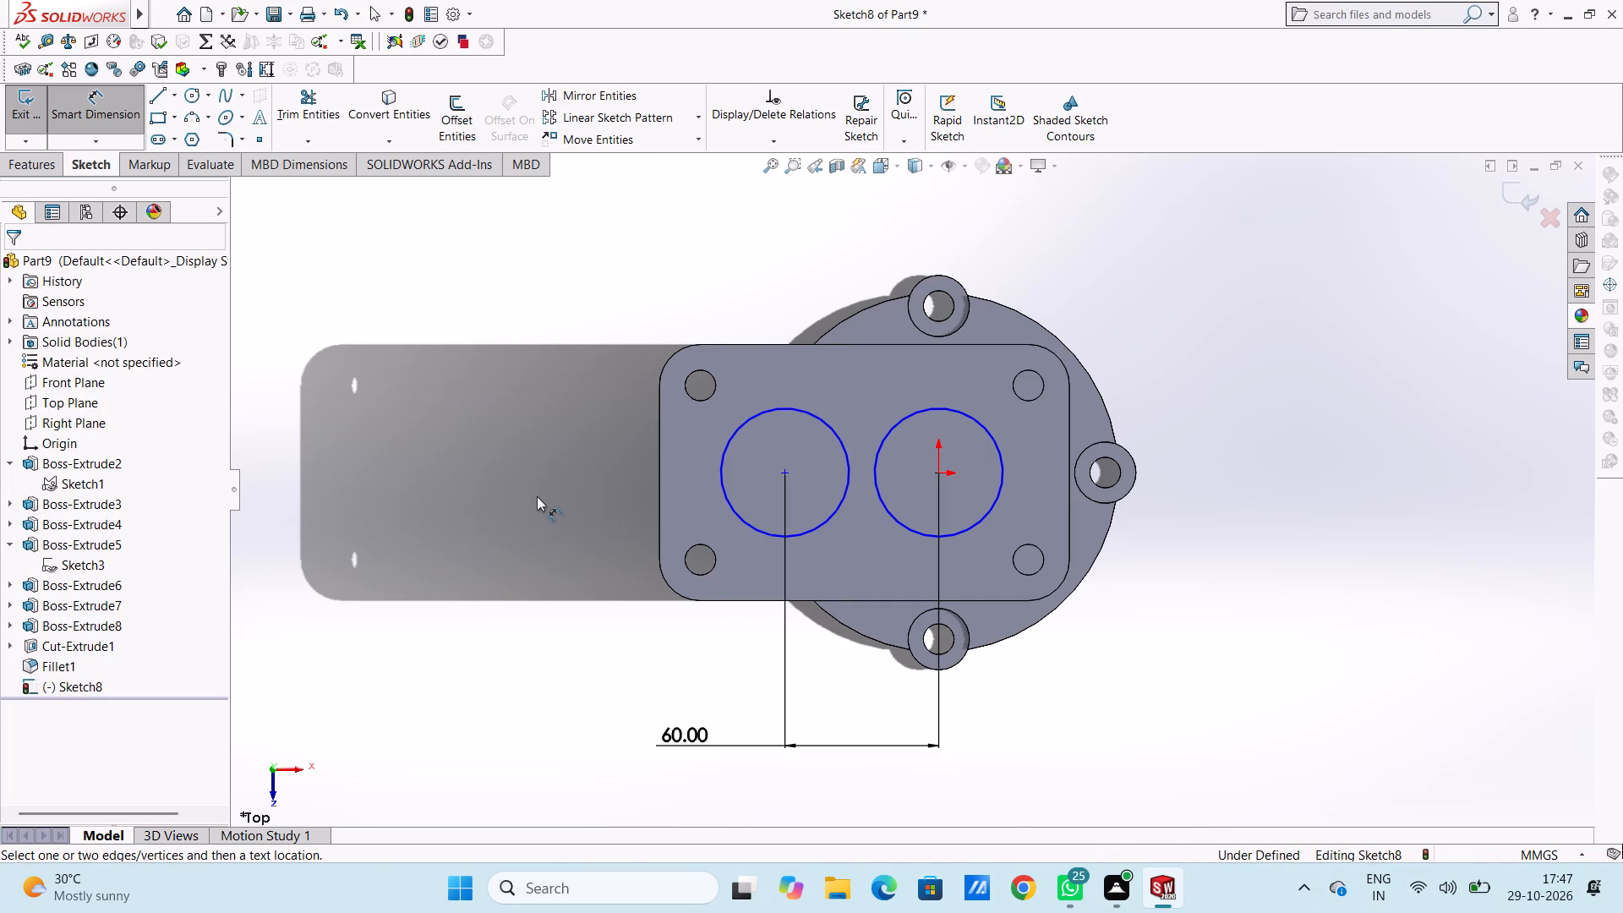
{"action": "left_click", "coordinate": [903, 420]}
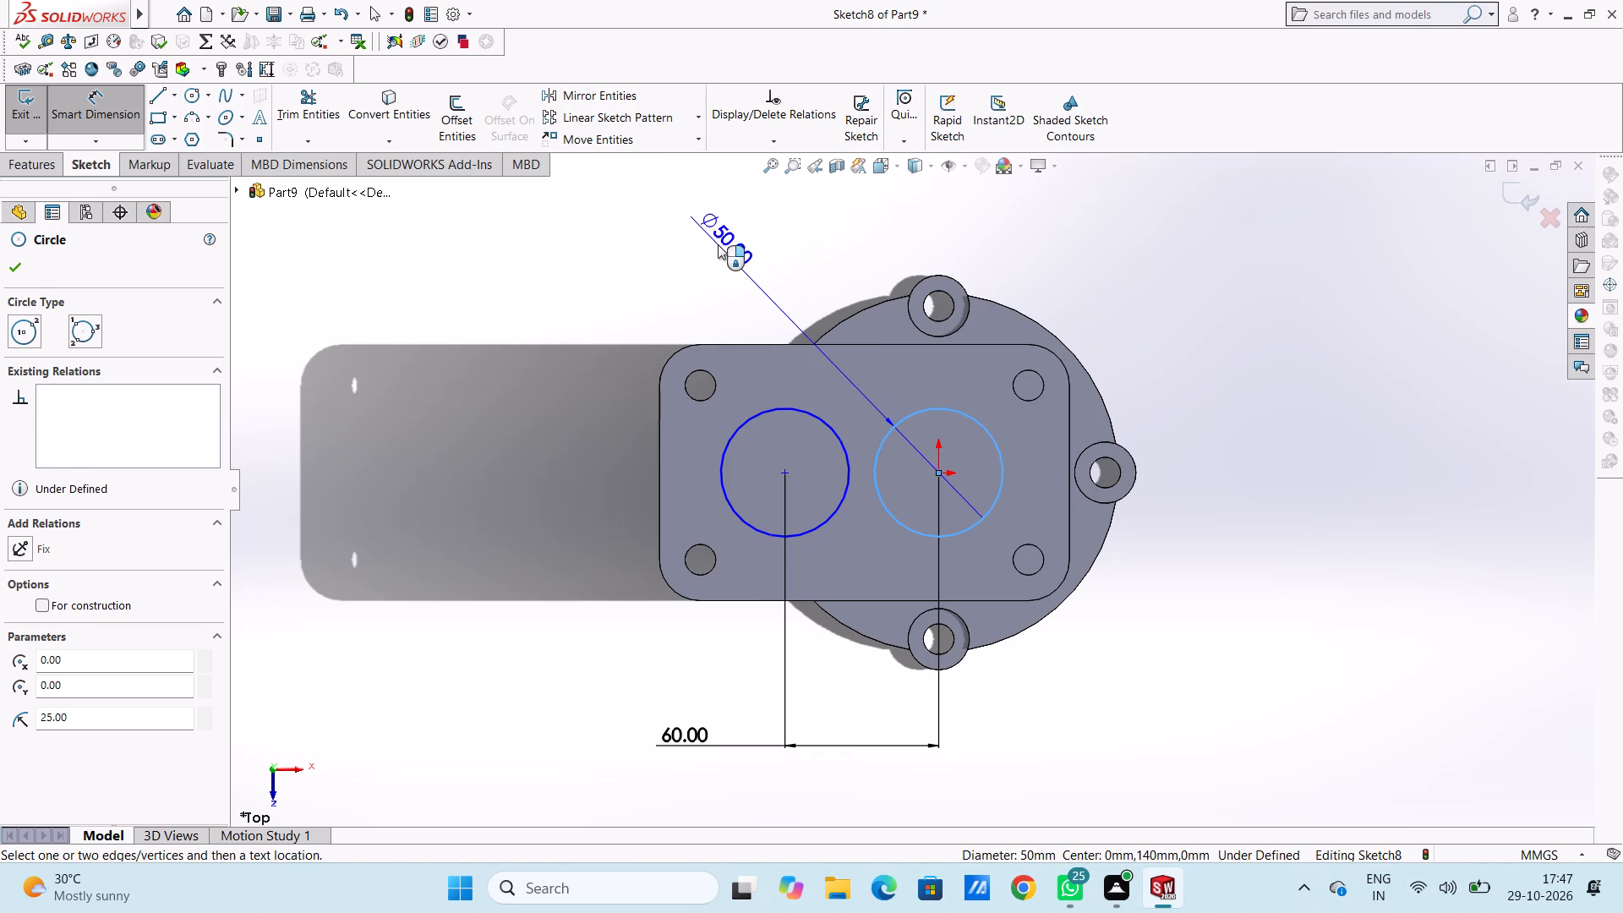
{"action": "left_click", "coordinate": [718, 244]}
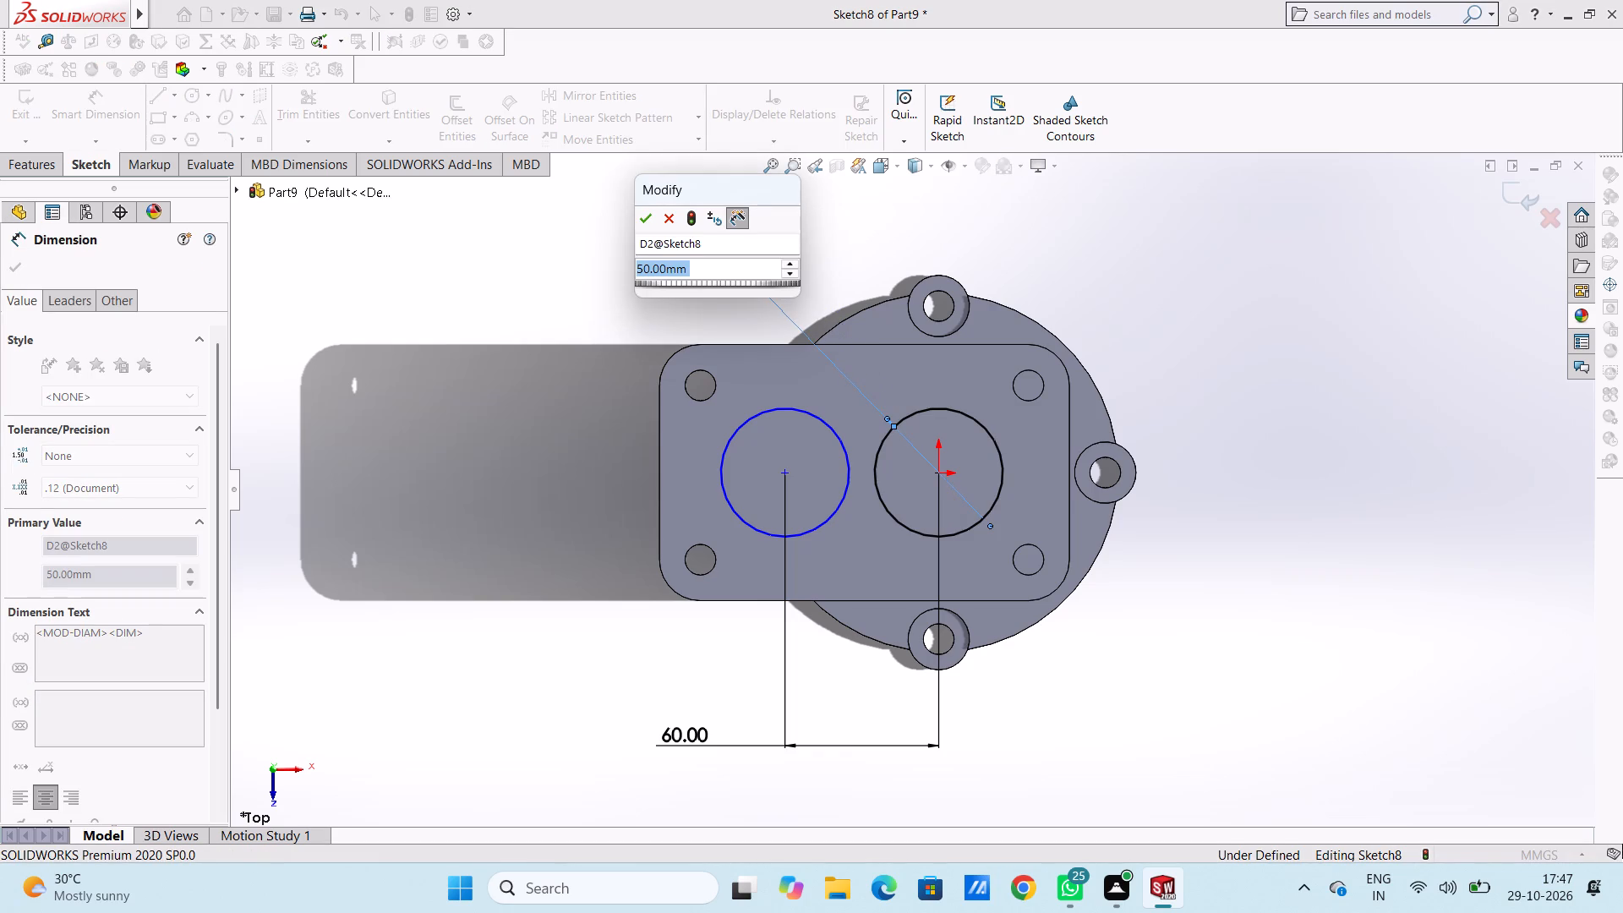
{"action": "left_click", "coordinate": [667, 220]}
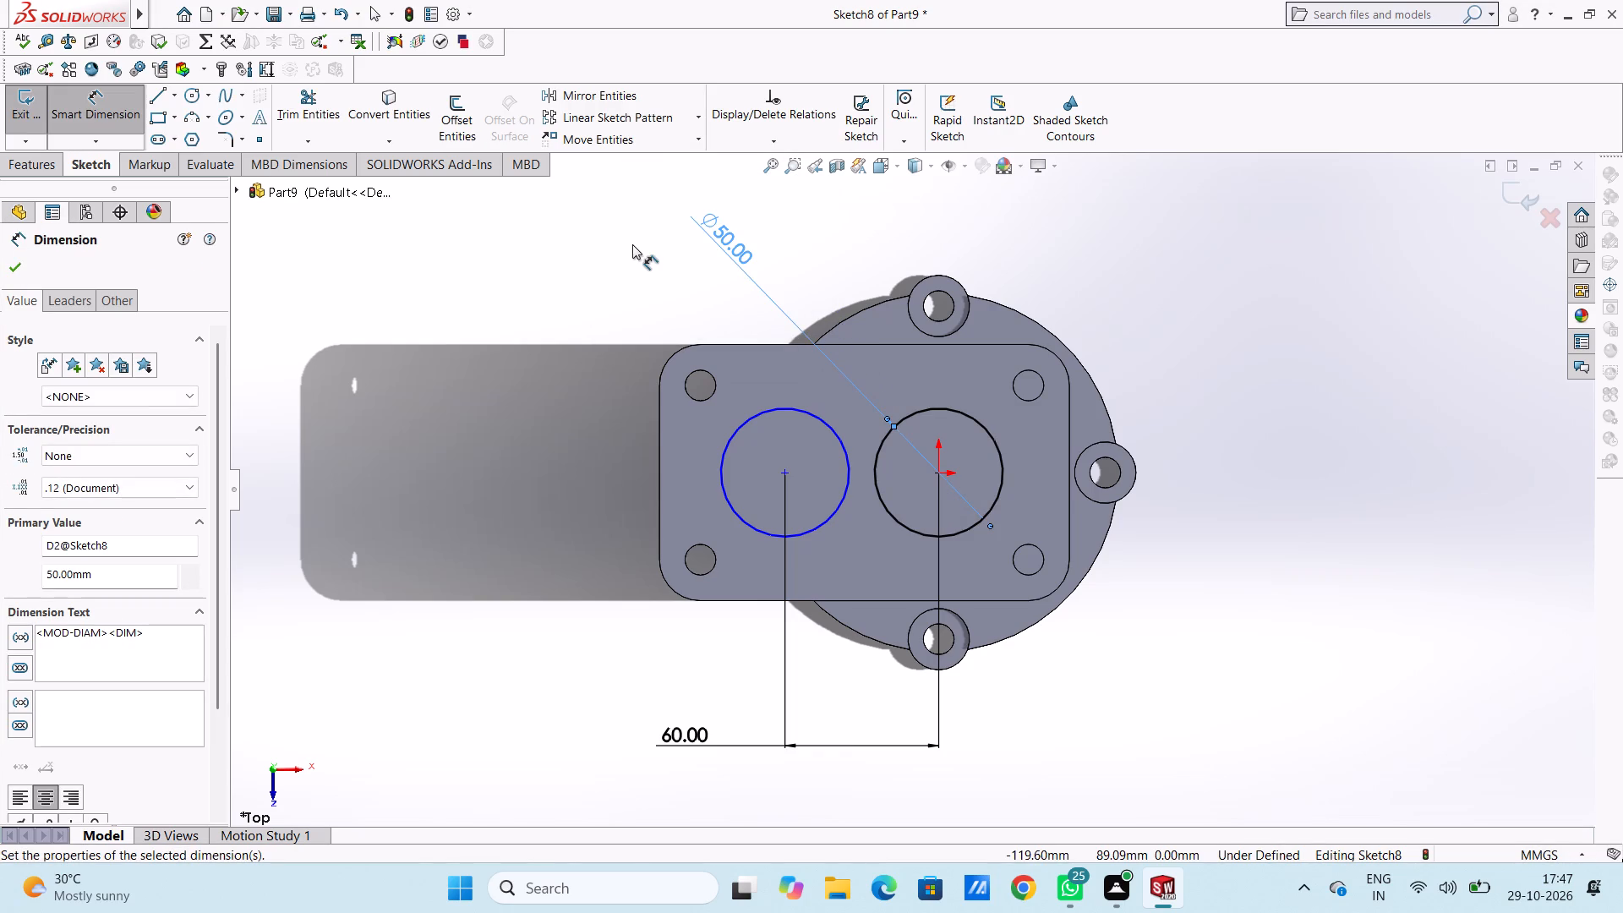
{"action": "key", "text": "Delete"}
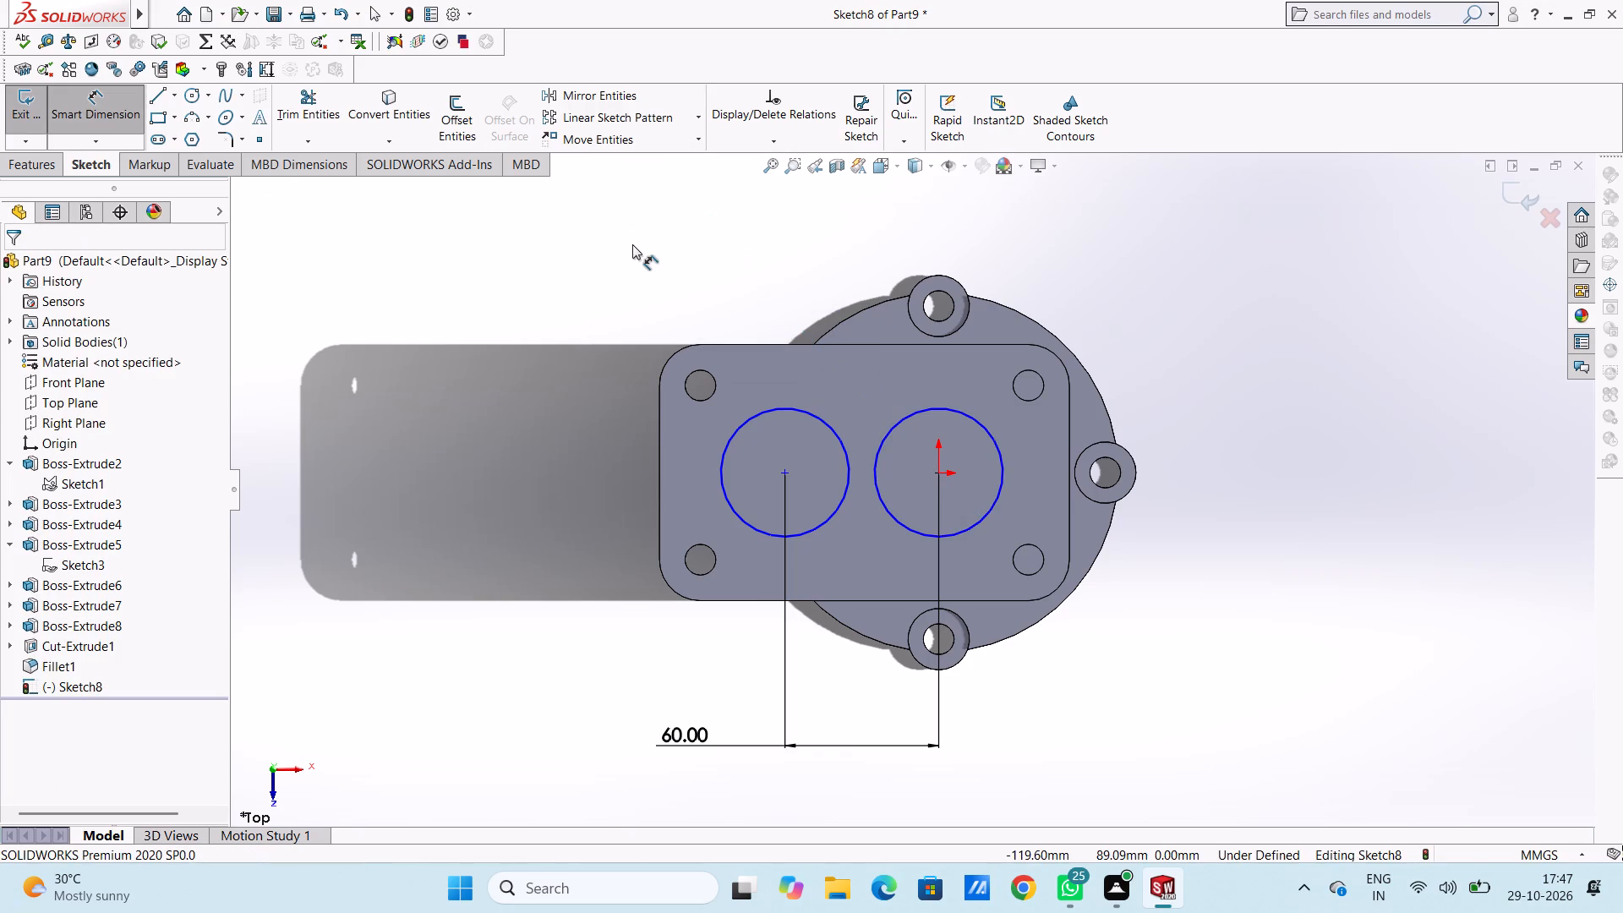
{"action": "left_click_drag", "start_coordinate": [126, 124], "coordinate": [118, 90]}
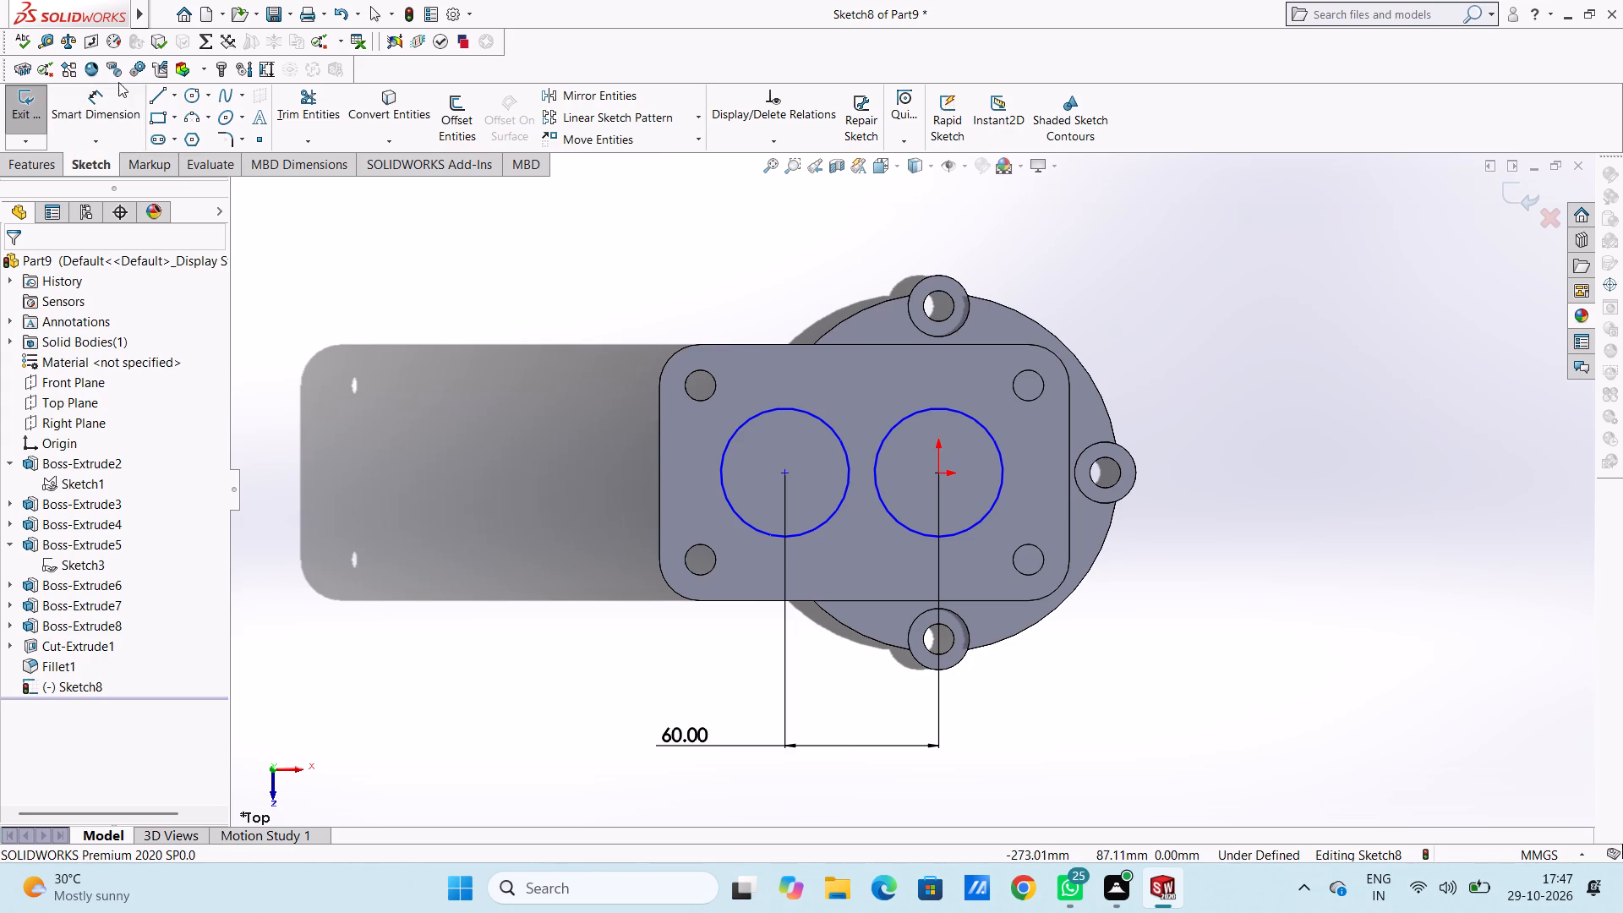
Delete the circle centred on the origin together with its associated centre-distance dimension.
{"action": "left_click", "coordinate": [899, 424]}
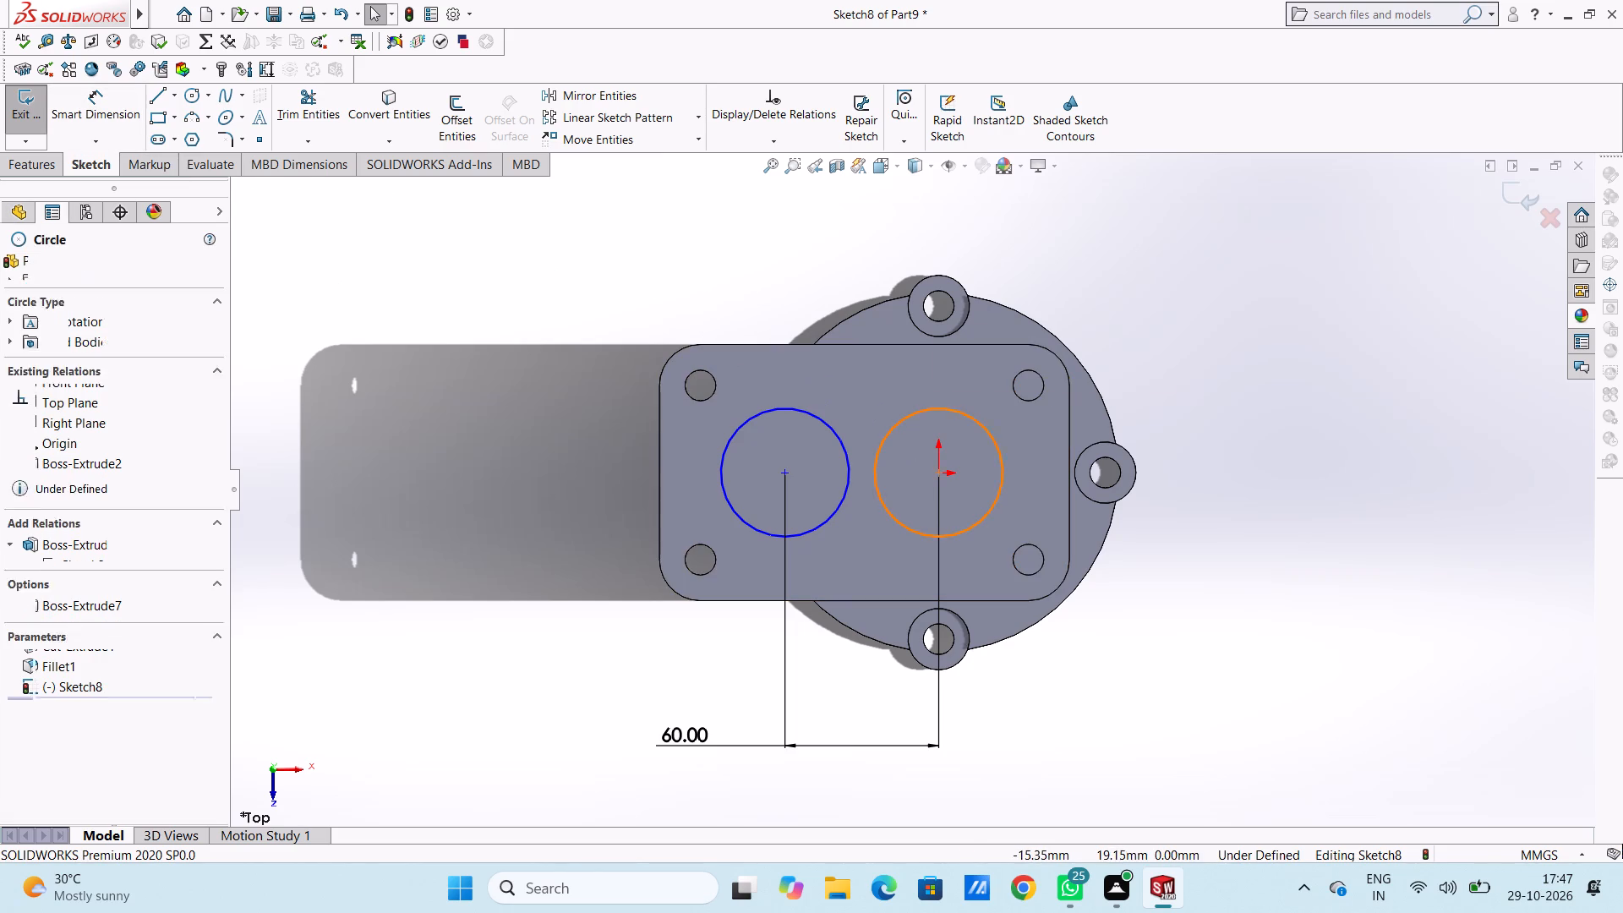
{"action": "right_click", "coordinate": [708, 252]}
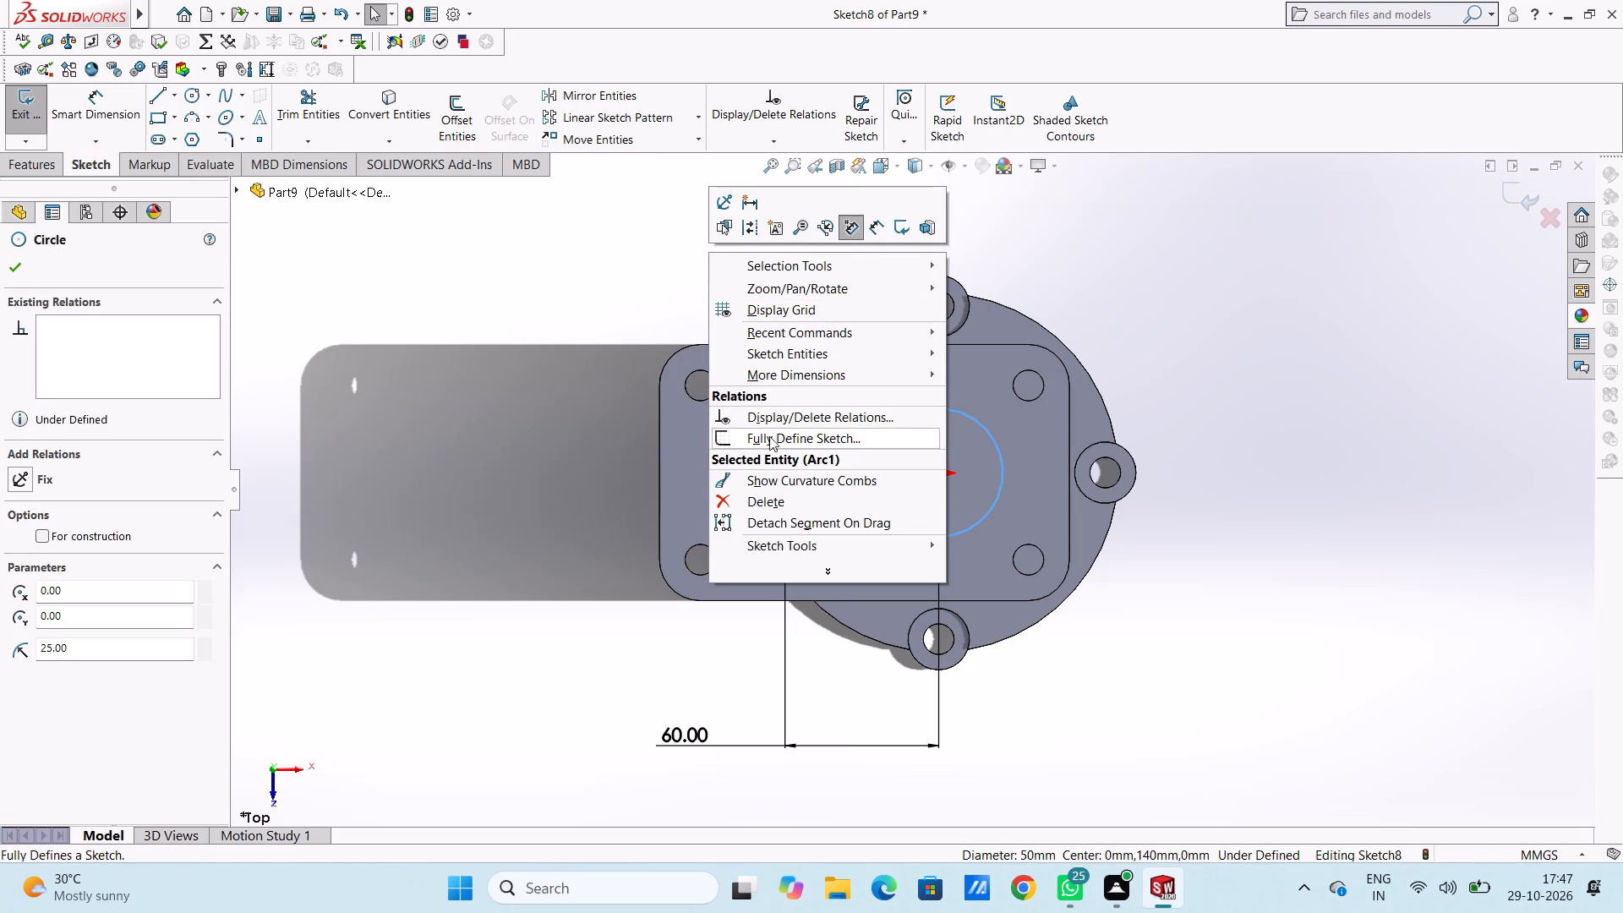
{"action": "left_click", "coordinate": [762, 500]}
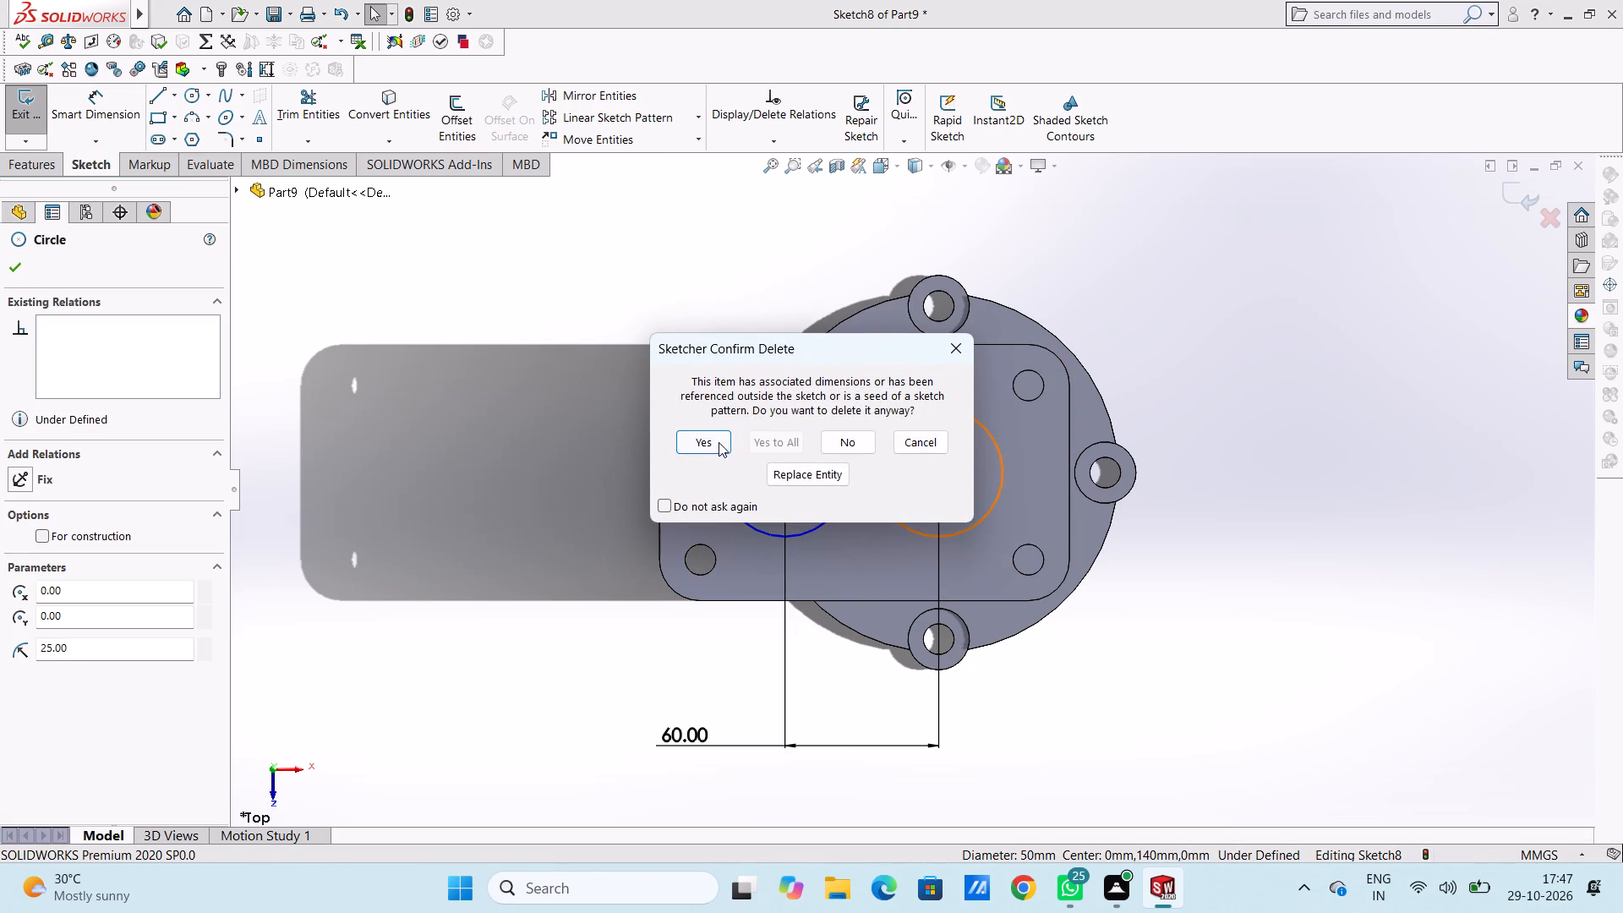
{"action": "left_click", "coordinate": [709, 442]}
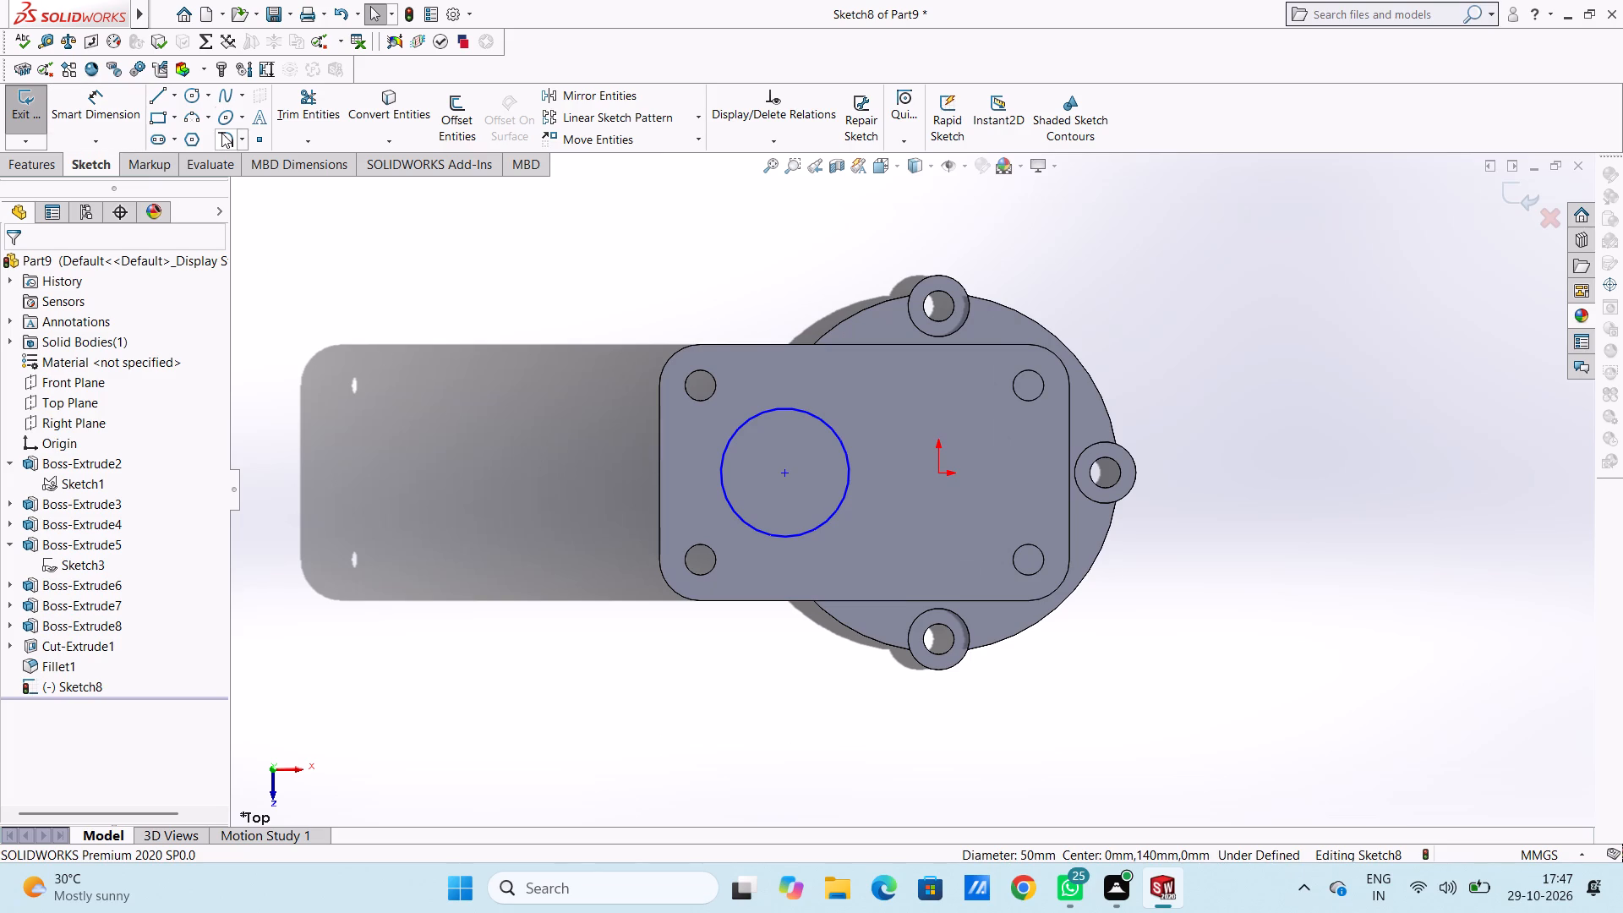
Sketch a circle about 56 mm in diameter on the top flange, level with the existing circle and centred about 12 mm from the origin.
{"action": "left_click", "coordinate": [197, 101]}
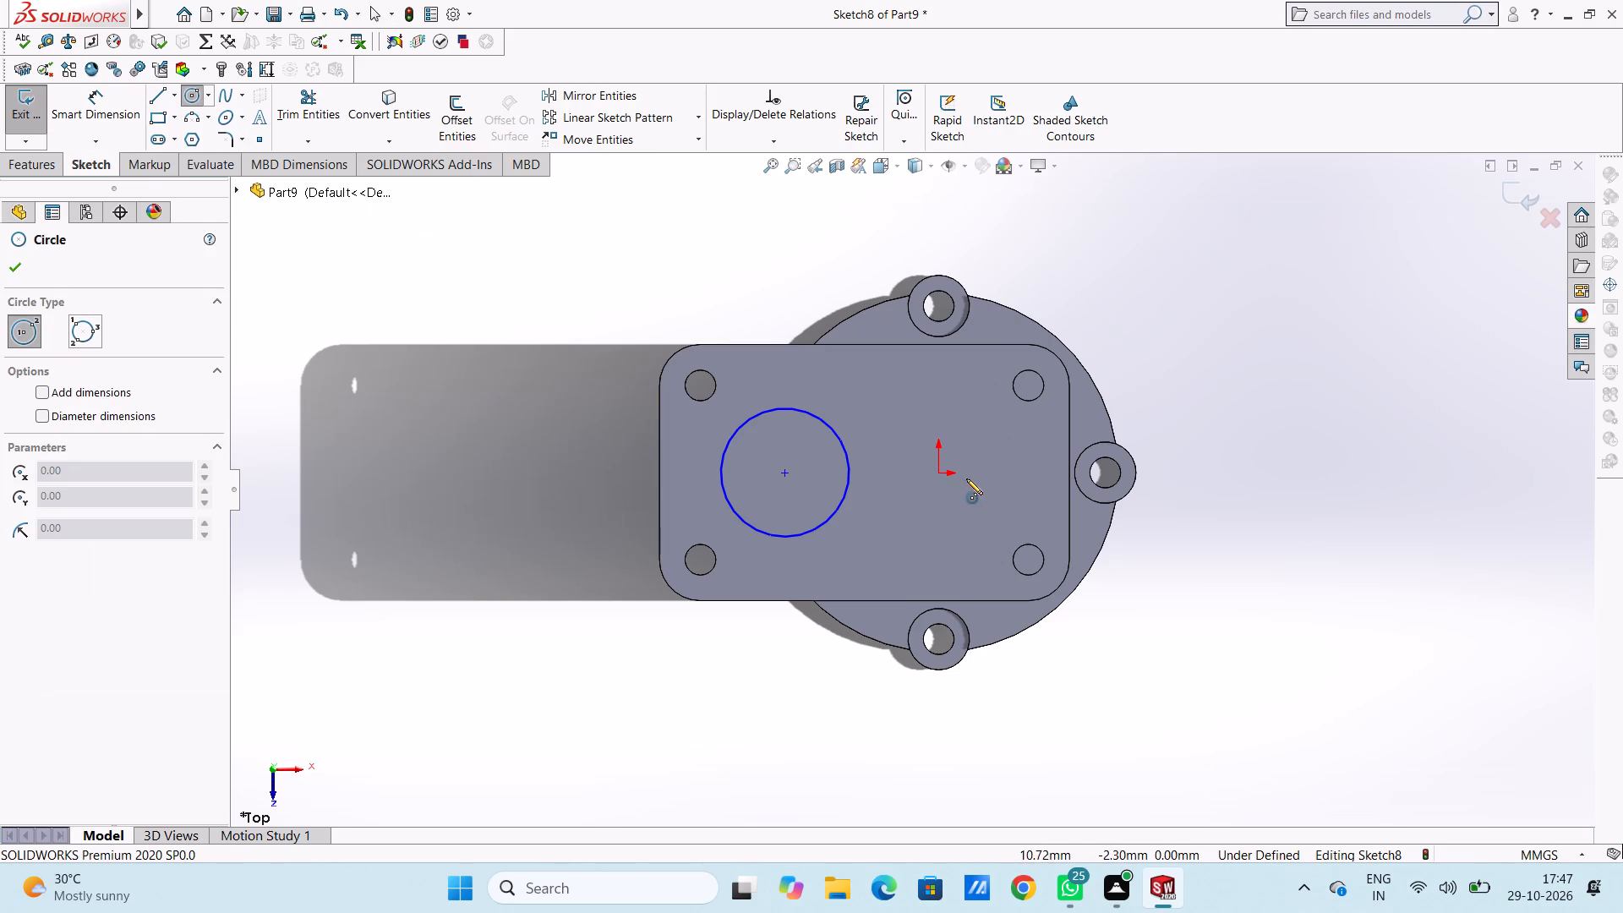
{"action": "left_click", "coordinate": [970, 471]}
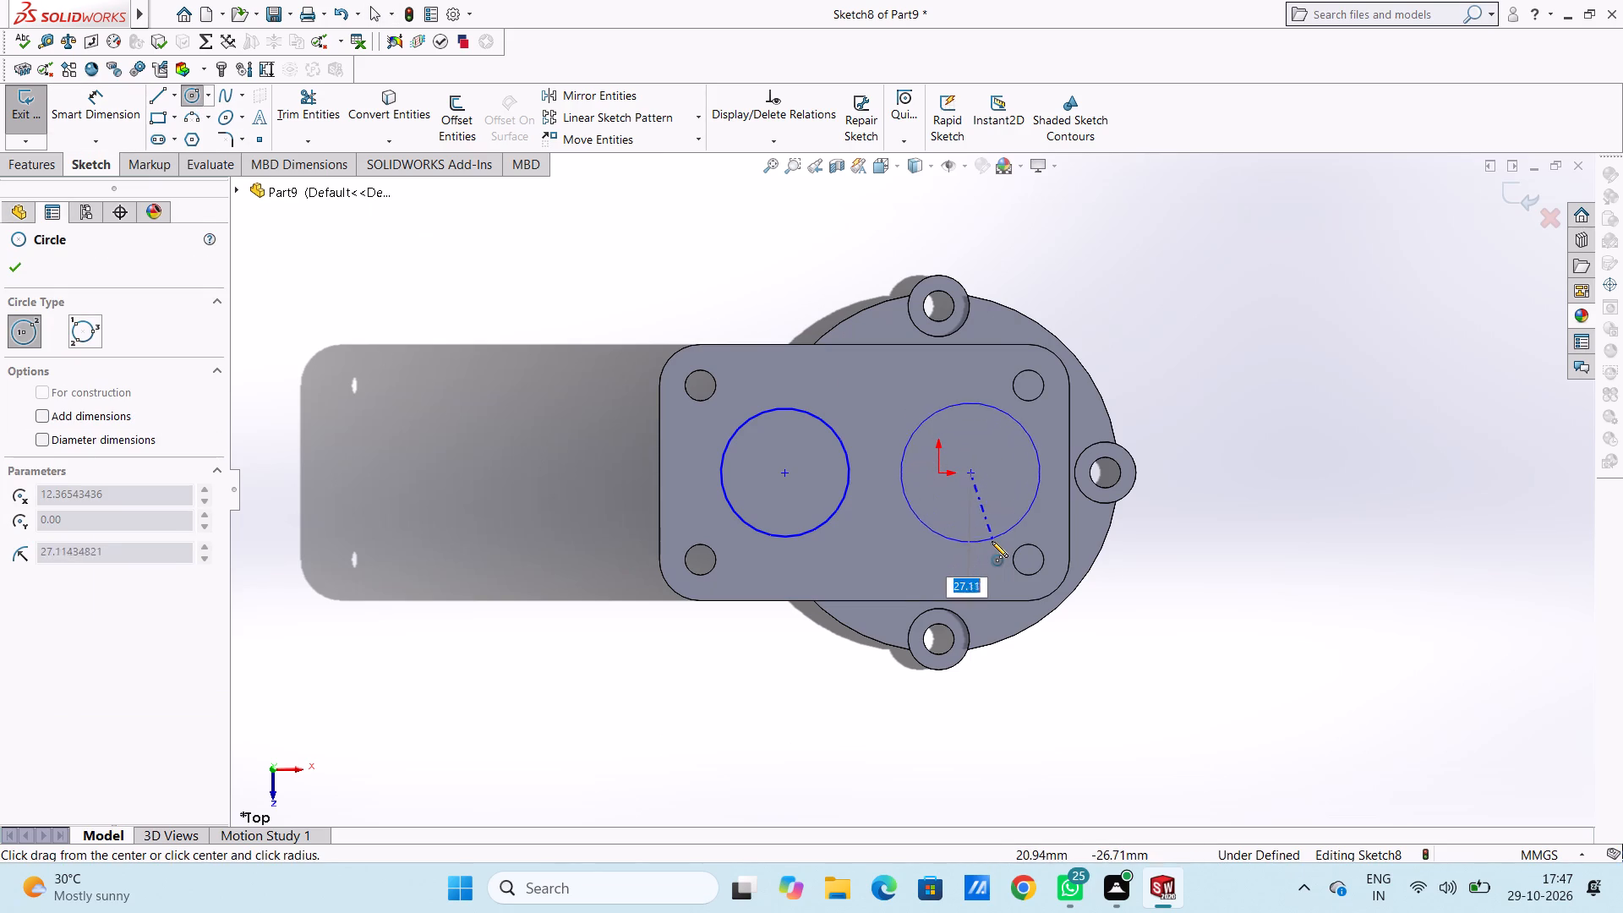
{"action": "left_click", "coordinate": [992, 541]}
{"action": "left_click", "coordinate": [21, 266]}
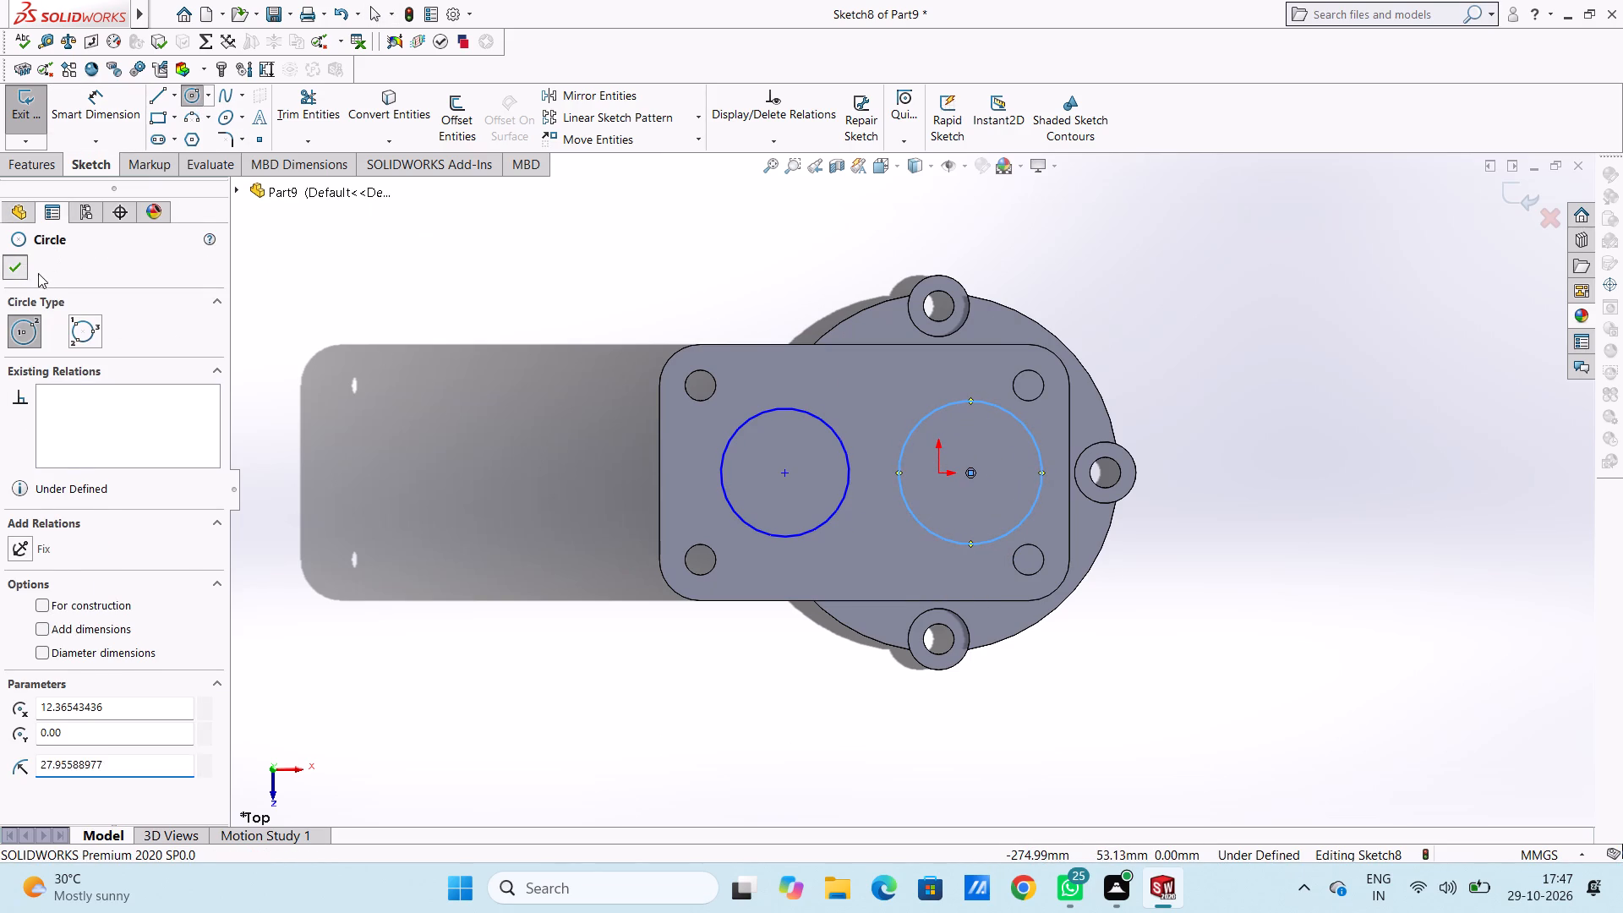
{"action": "left_click", "coordinate": [391, 336]}
Dimension the new circle near the origin with a diameter of 50 mm.
{"action": "left_click", "coordinate": [117, 104]}
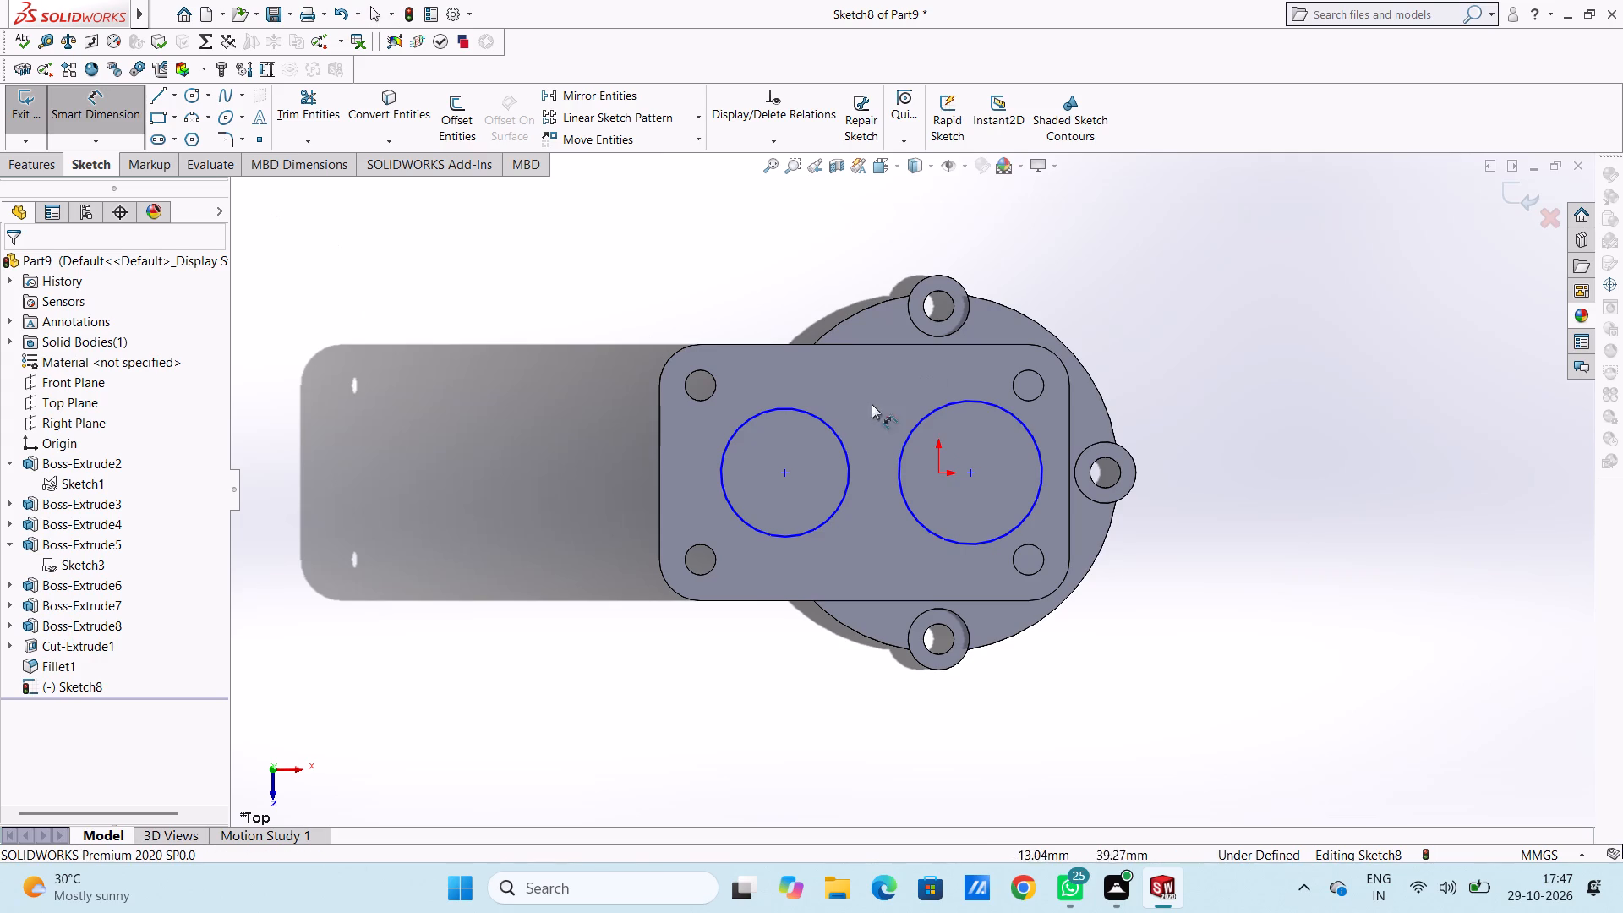
{"action": "left_click", "coordinate": [981, 400]}
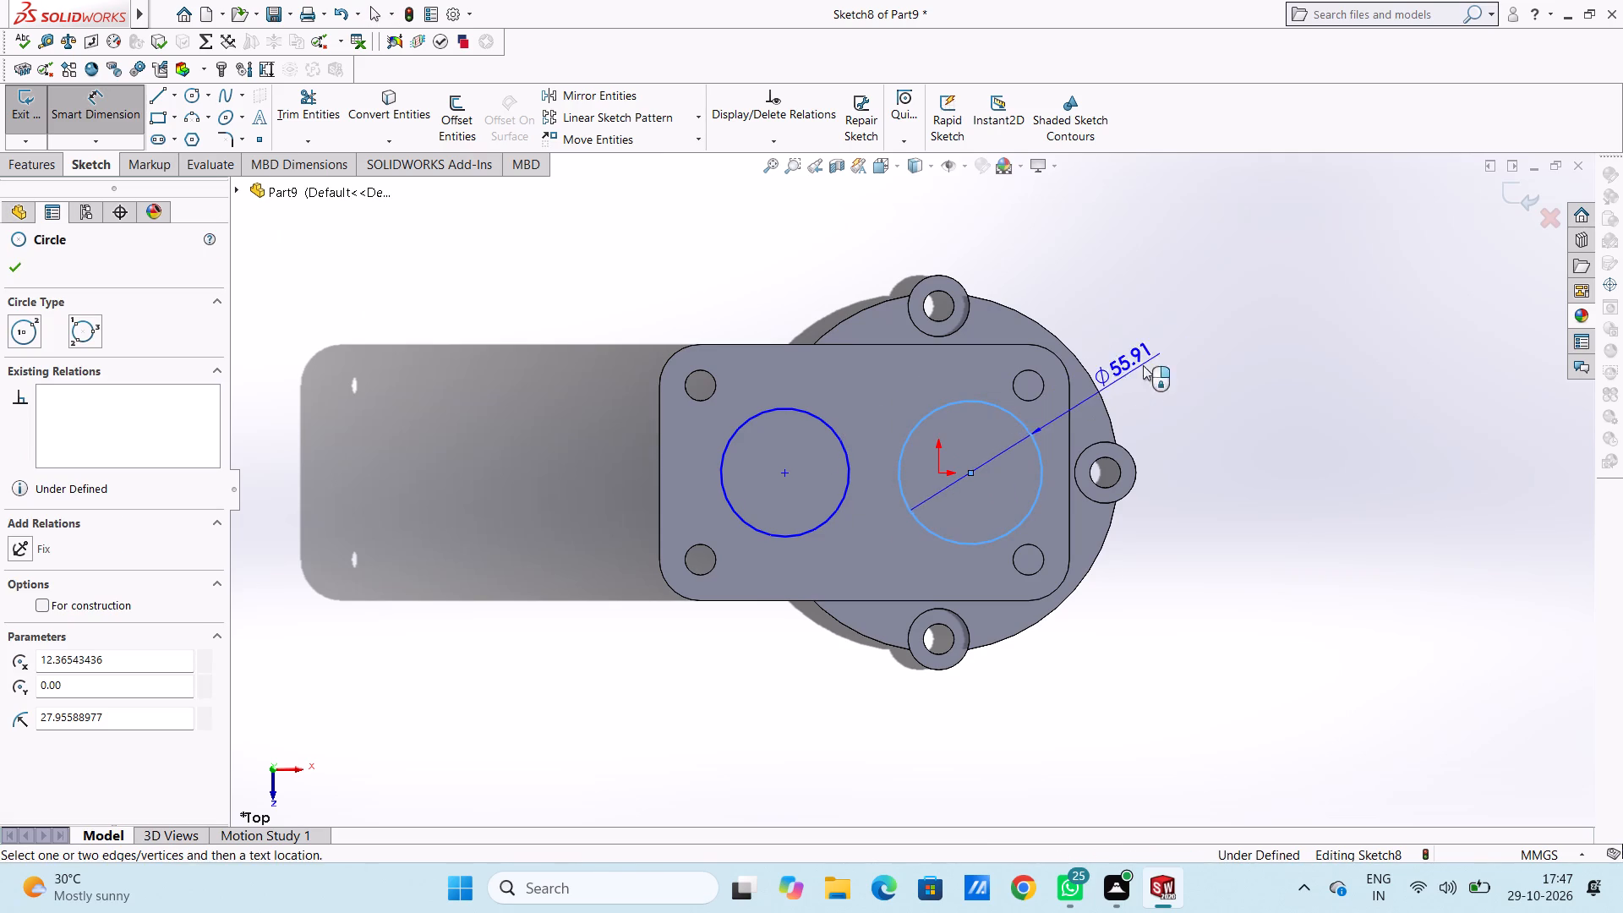
{"action": "left_click", "coordinate": [1234, 303]}
{"action": "type", "text": "50"}
{"action": "key", "text": "Return"}
{"action": "left_click", "coordinate": [1292, 404]}
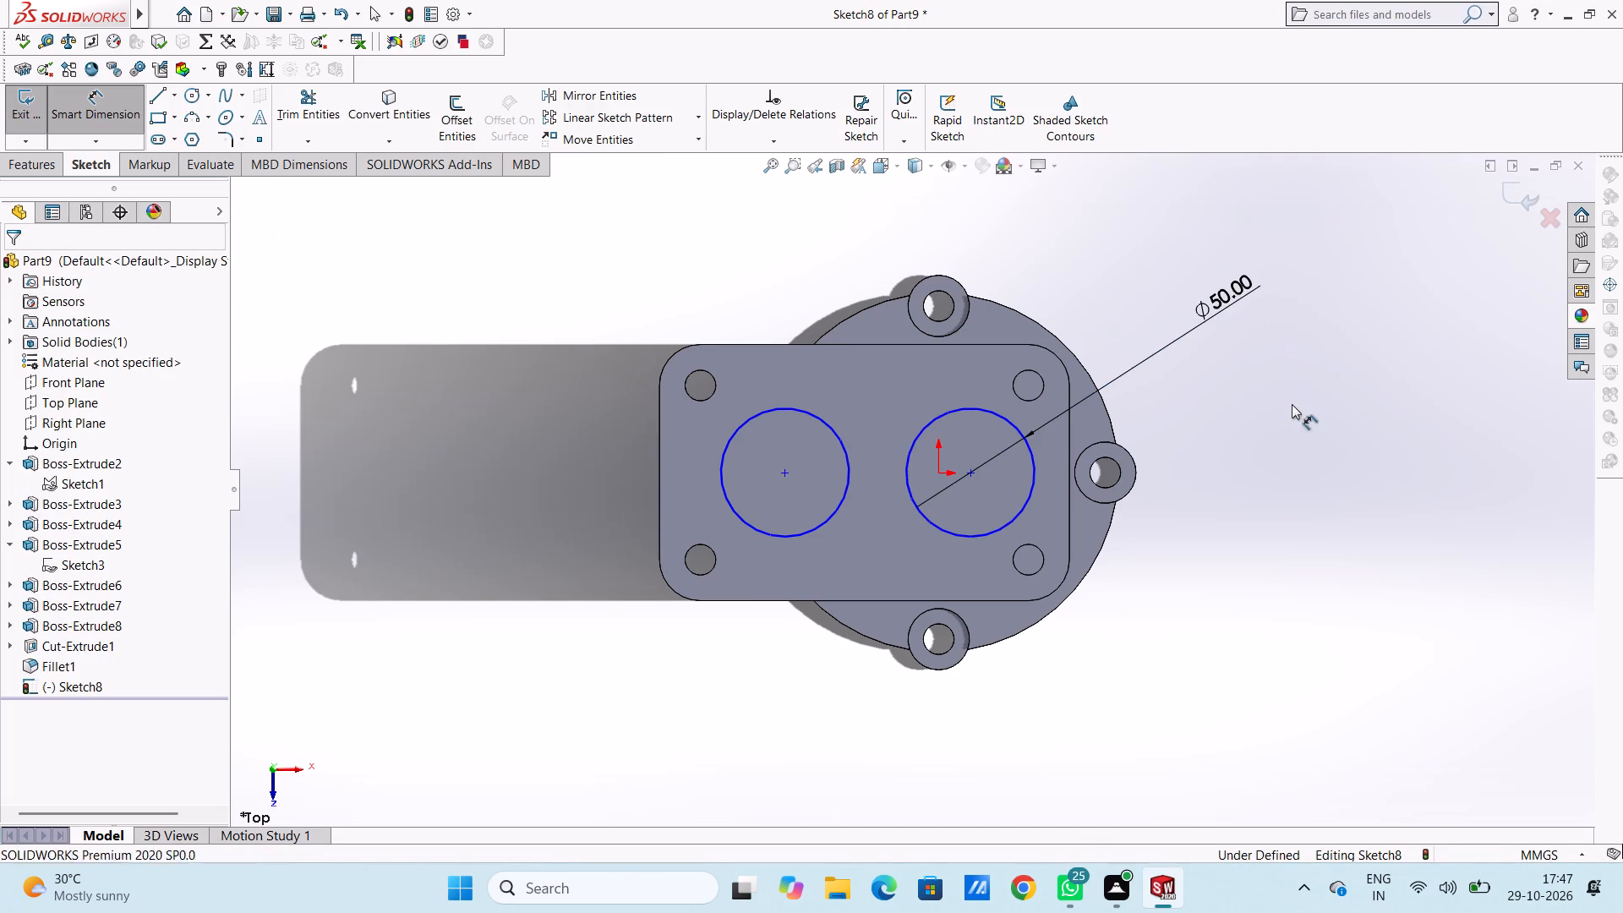
Dimension the horizontal distance between the two circle centres and set it to 70 mm.
{"action": "left_click", "coordinate": [788, 477]}
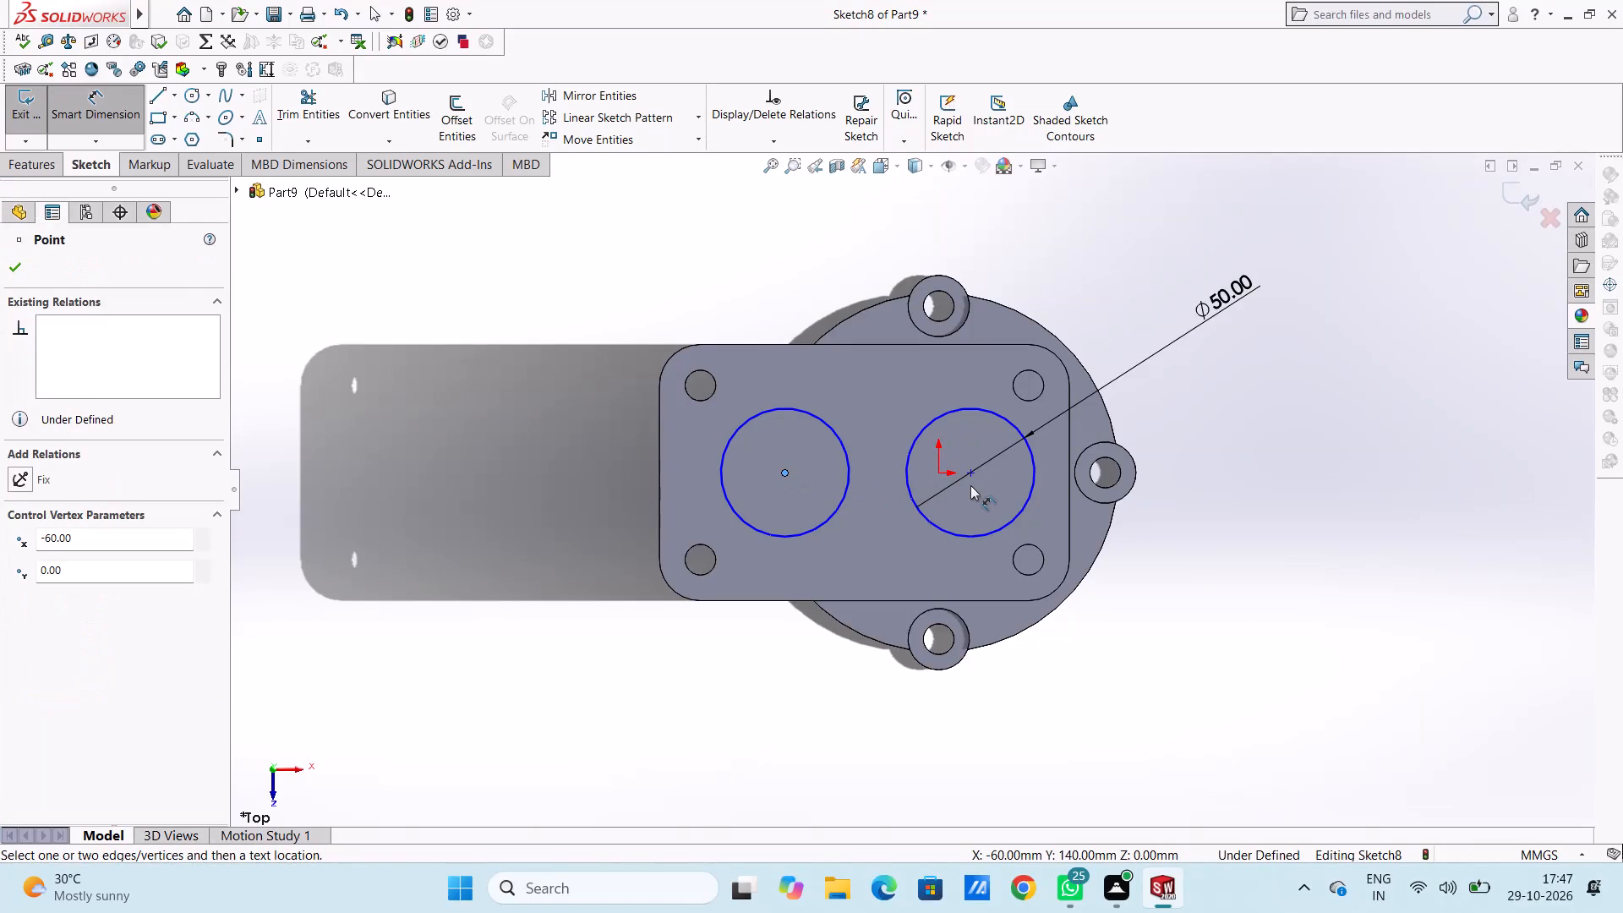
{"action": "left_click", "coordinate": [973, 478]}
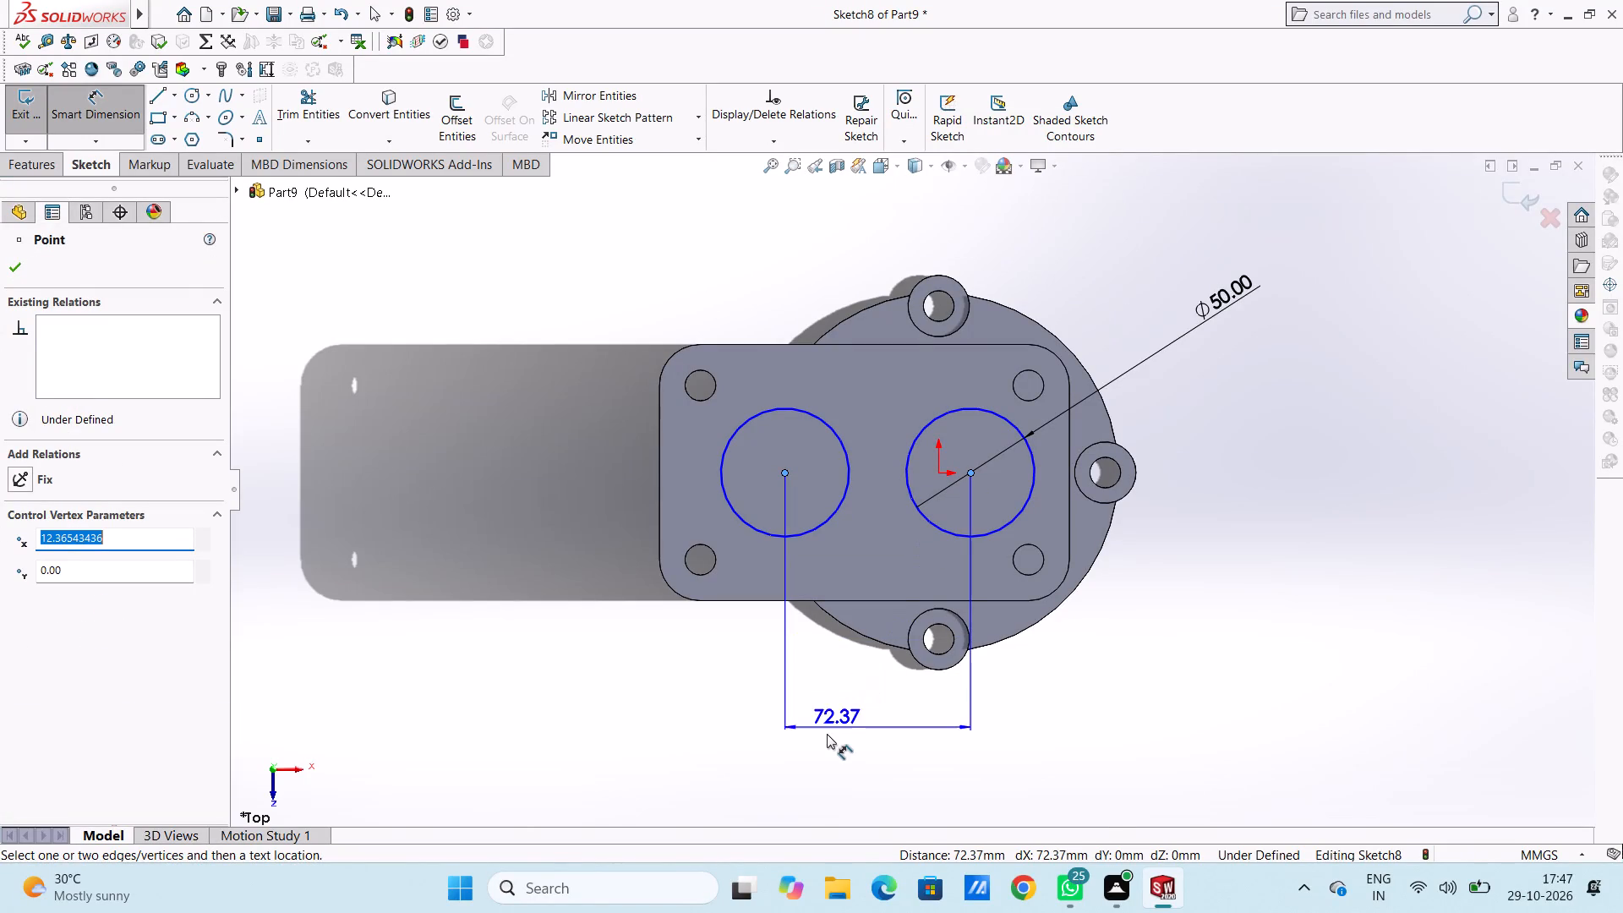
{"action": "left_click", "coordinate": [811, 735]}
{"action": "type", "text": "70"}
{"action": "key", "text": "Return"}
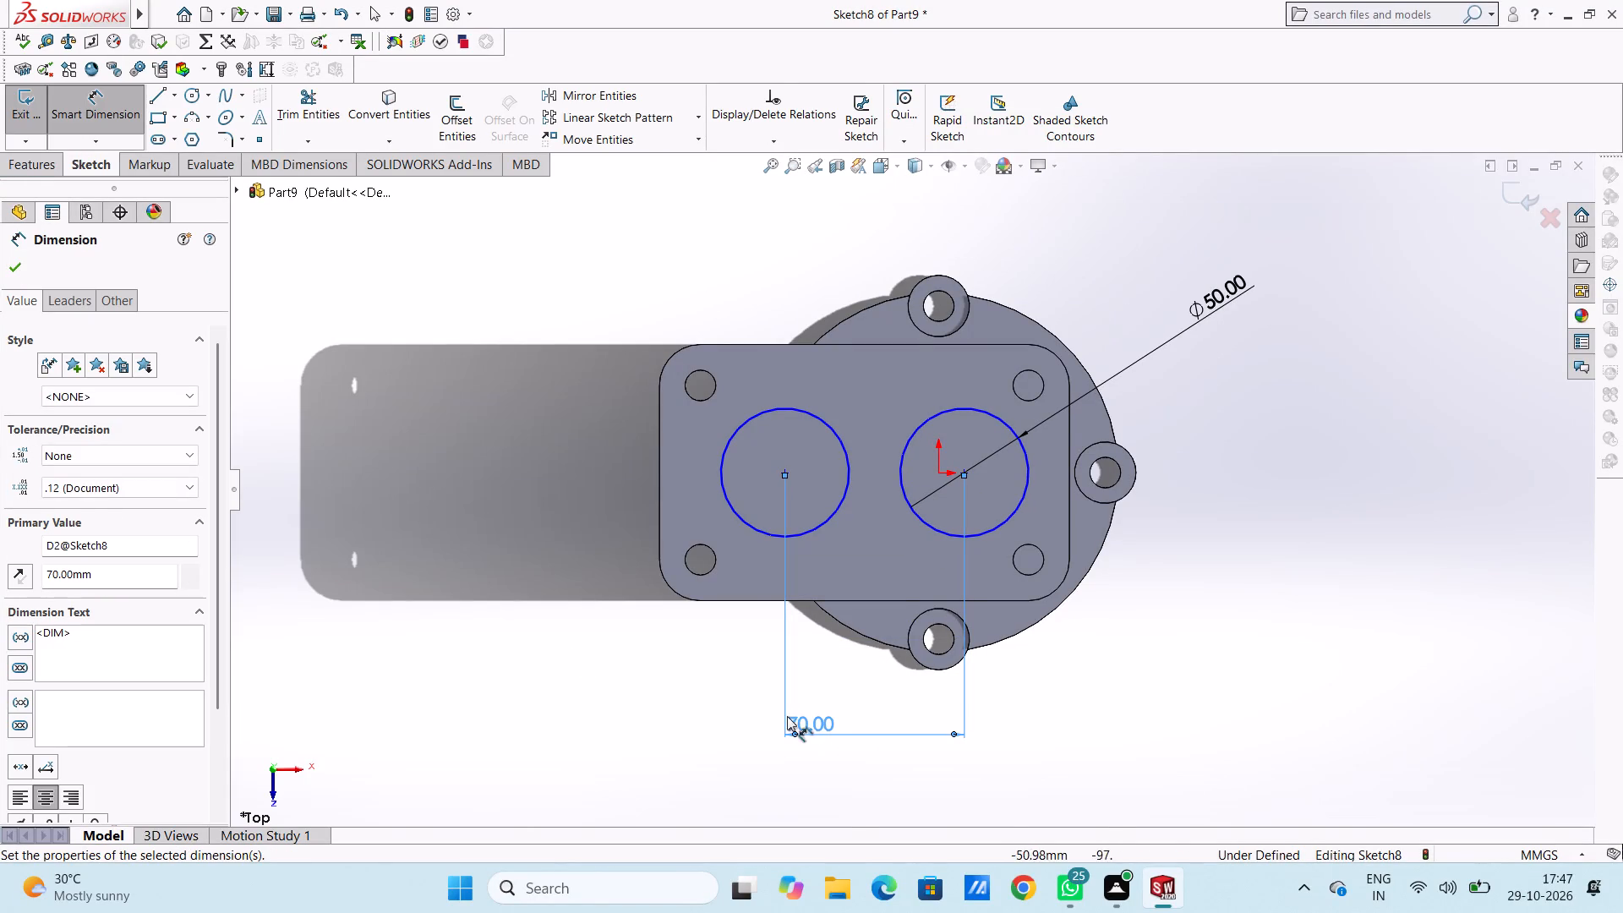
{"action": "left_click", "coordinate": [551, 460]}
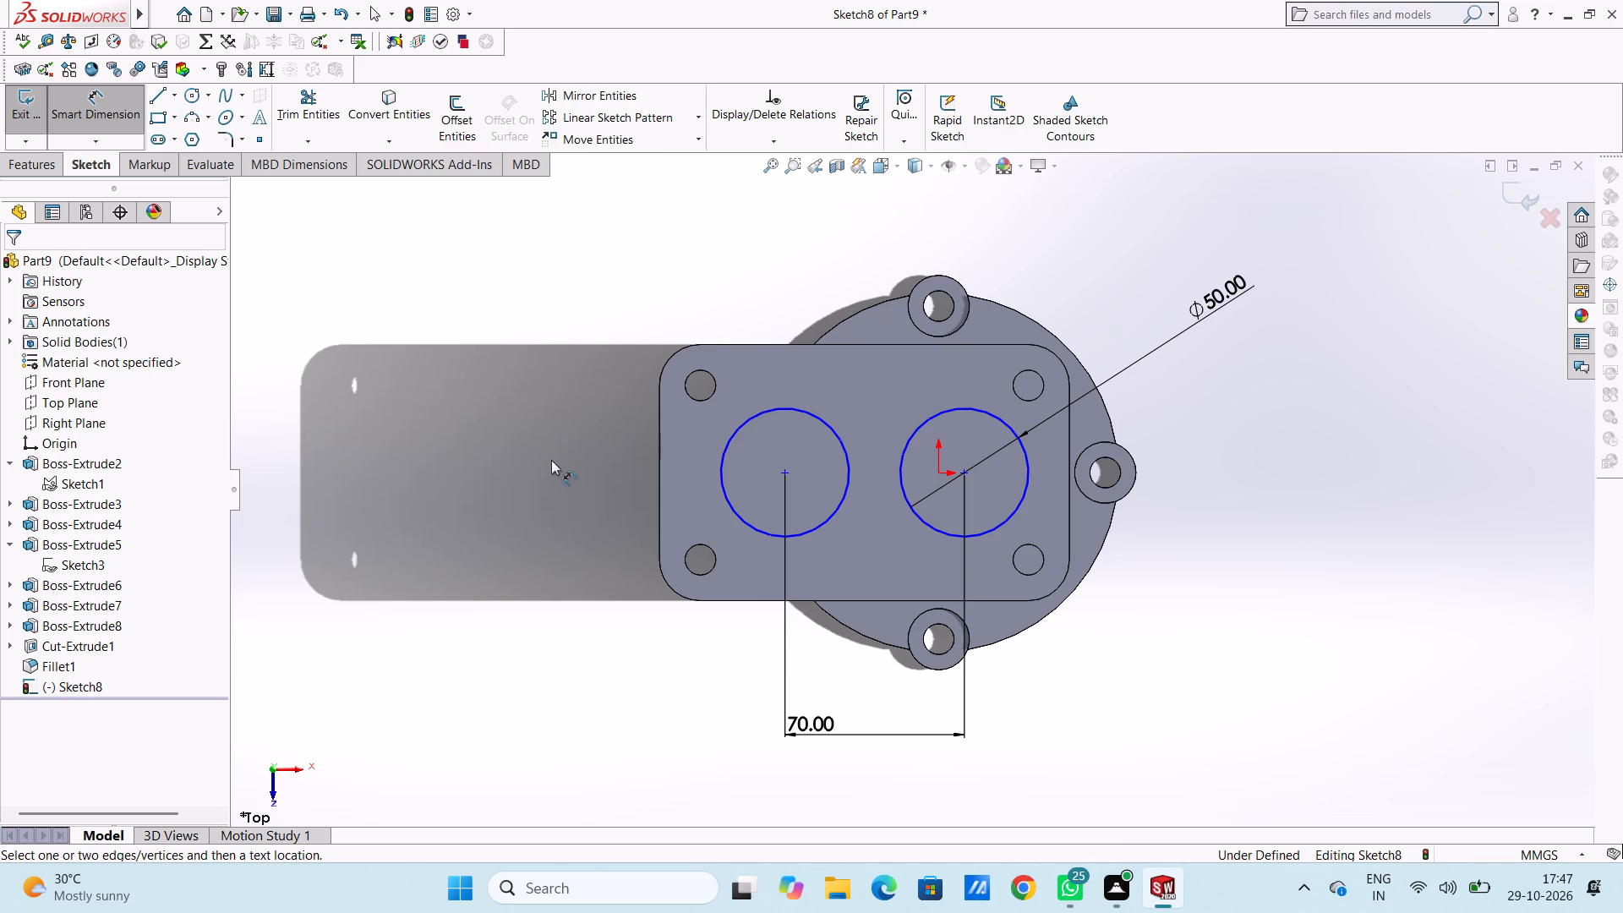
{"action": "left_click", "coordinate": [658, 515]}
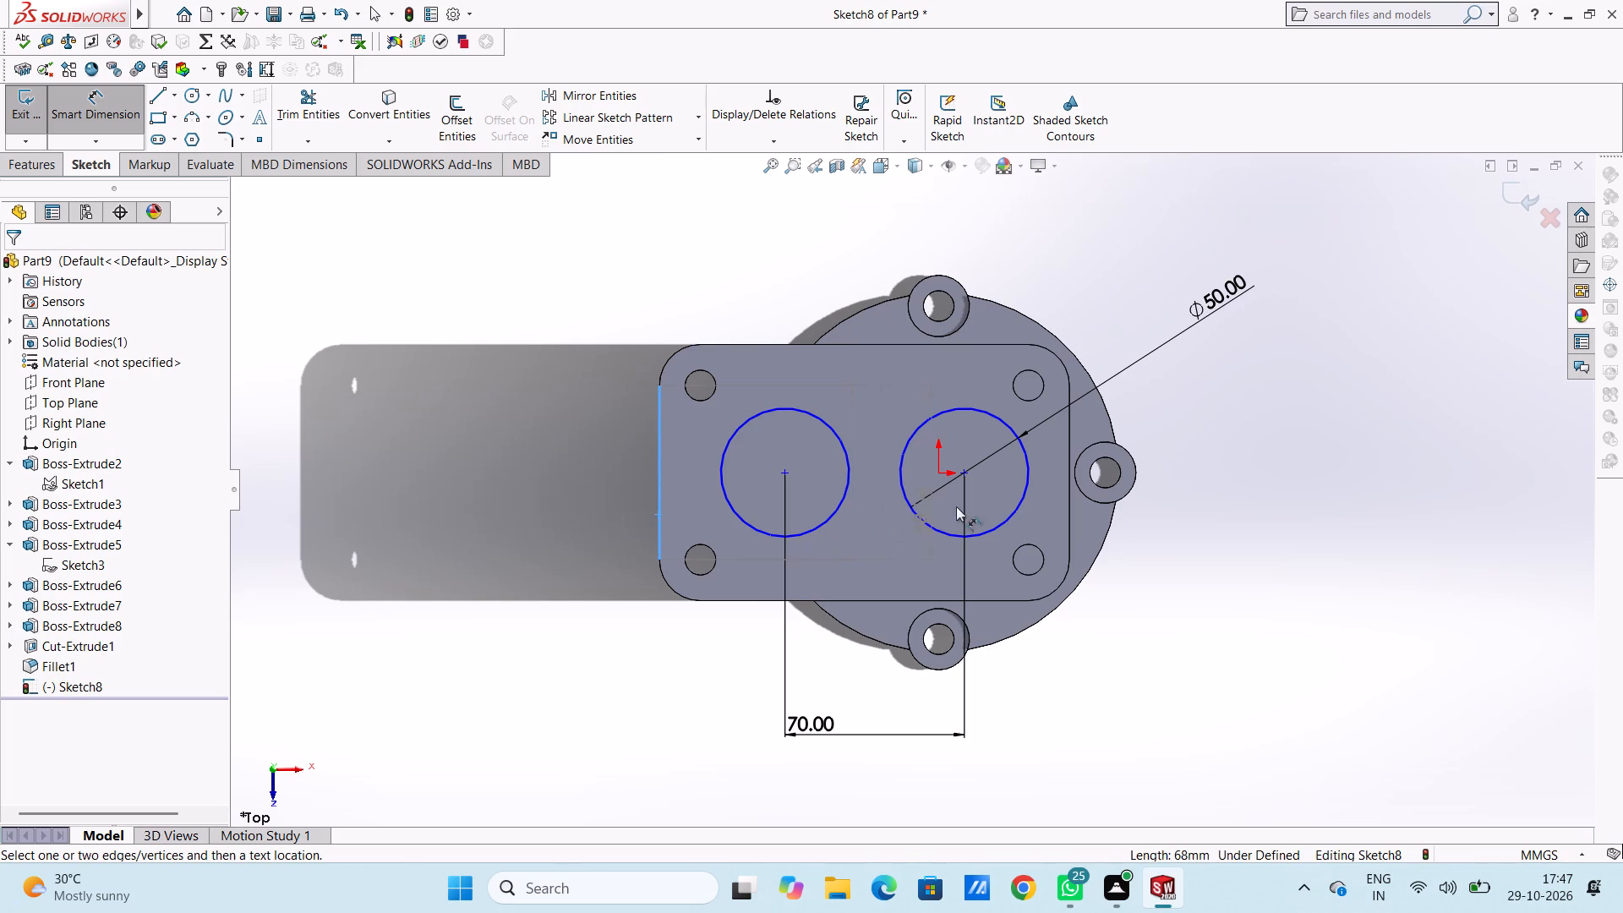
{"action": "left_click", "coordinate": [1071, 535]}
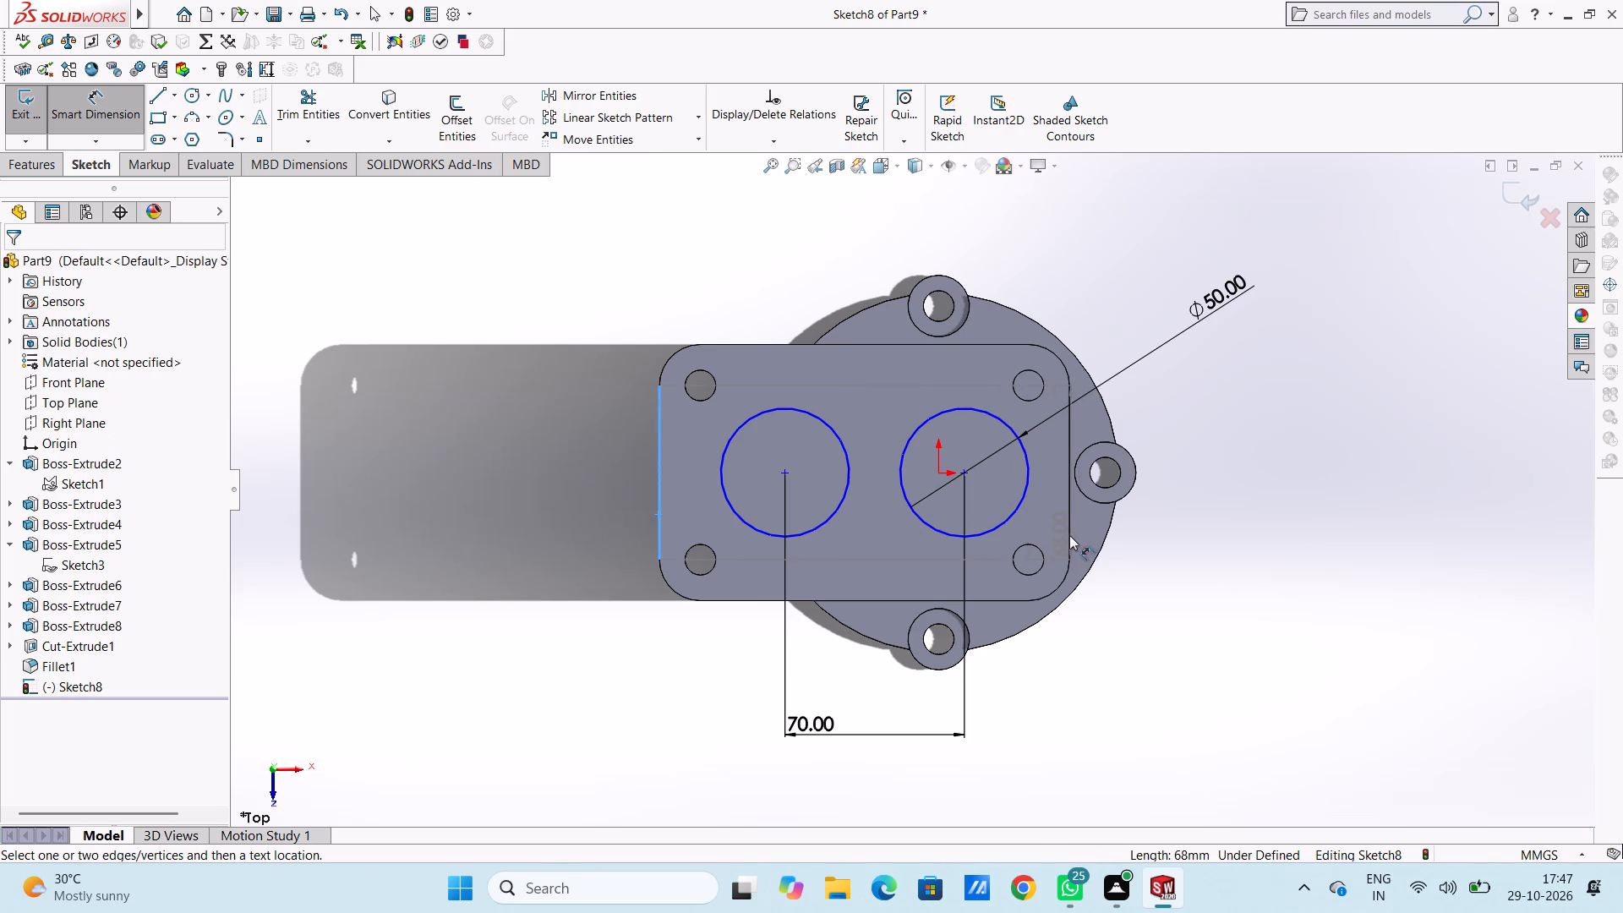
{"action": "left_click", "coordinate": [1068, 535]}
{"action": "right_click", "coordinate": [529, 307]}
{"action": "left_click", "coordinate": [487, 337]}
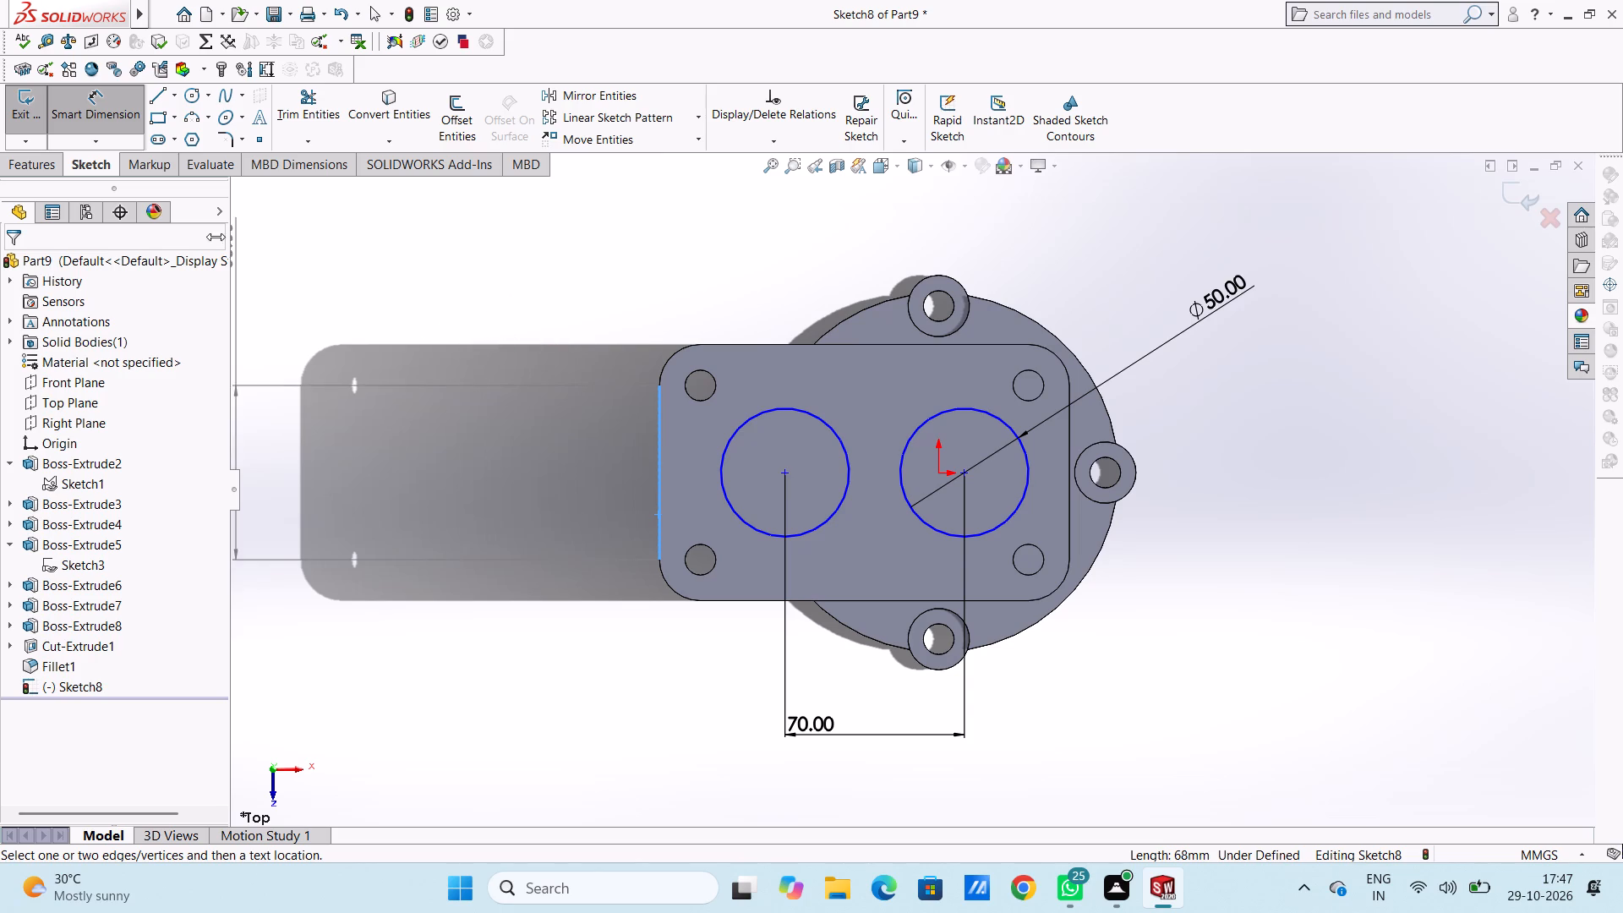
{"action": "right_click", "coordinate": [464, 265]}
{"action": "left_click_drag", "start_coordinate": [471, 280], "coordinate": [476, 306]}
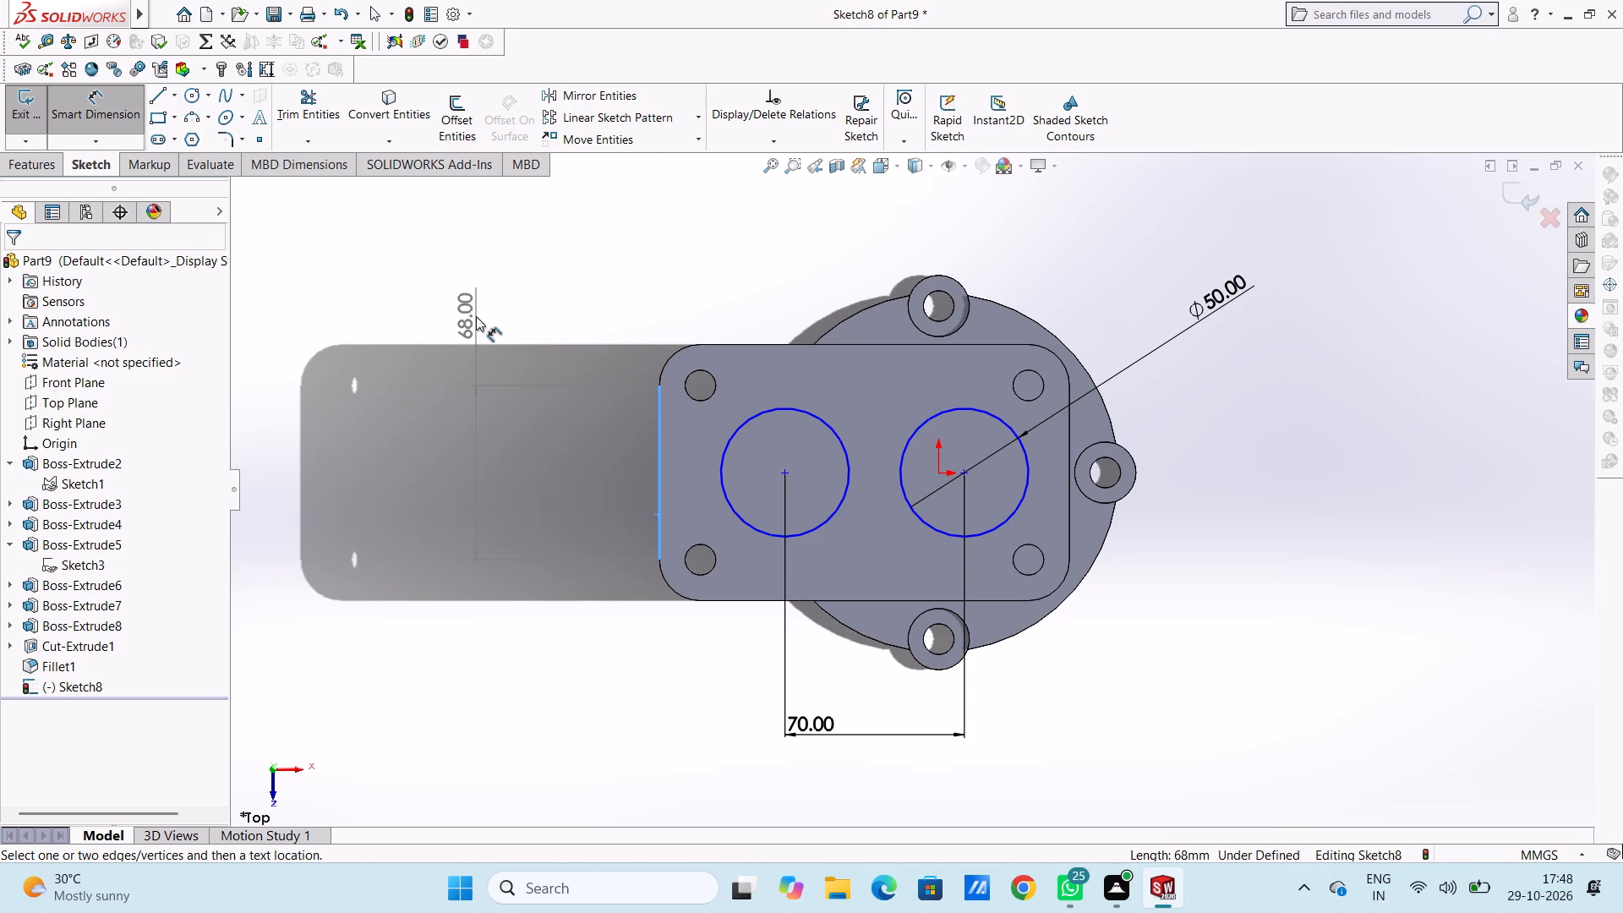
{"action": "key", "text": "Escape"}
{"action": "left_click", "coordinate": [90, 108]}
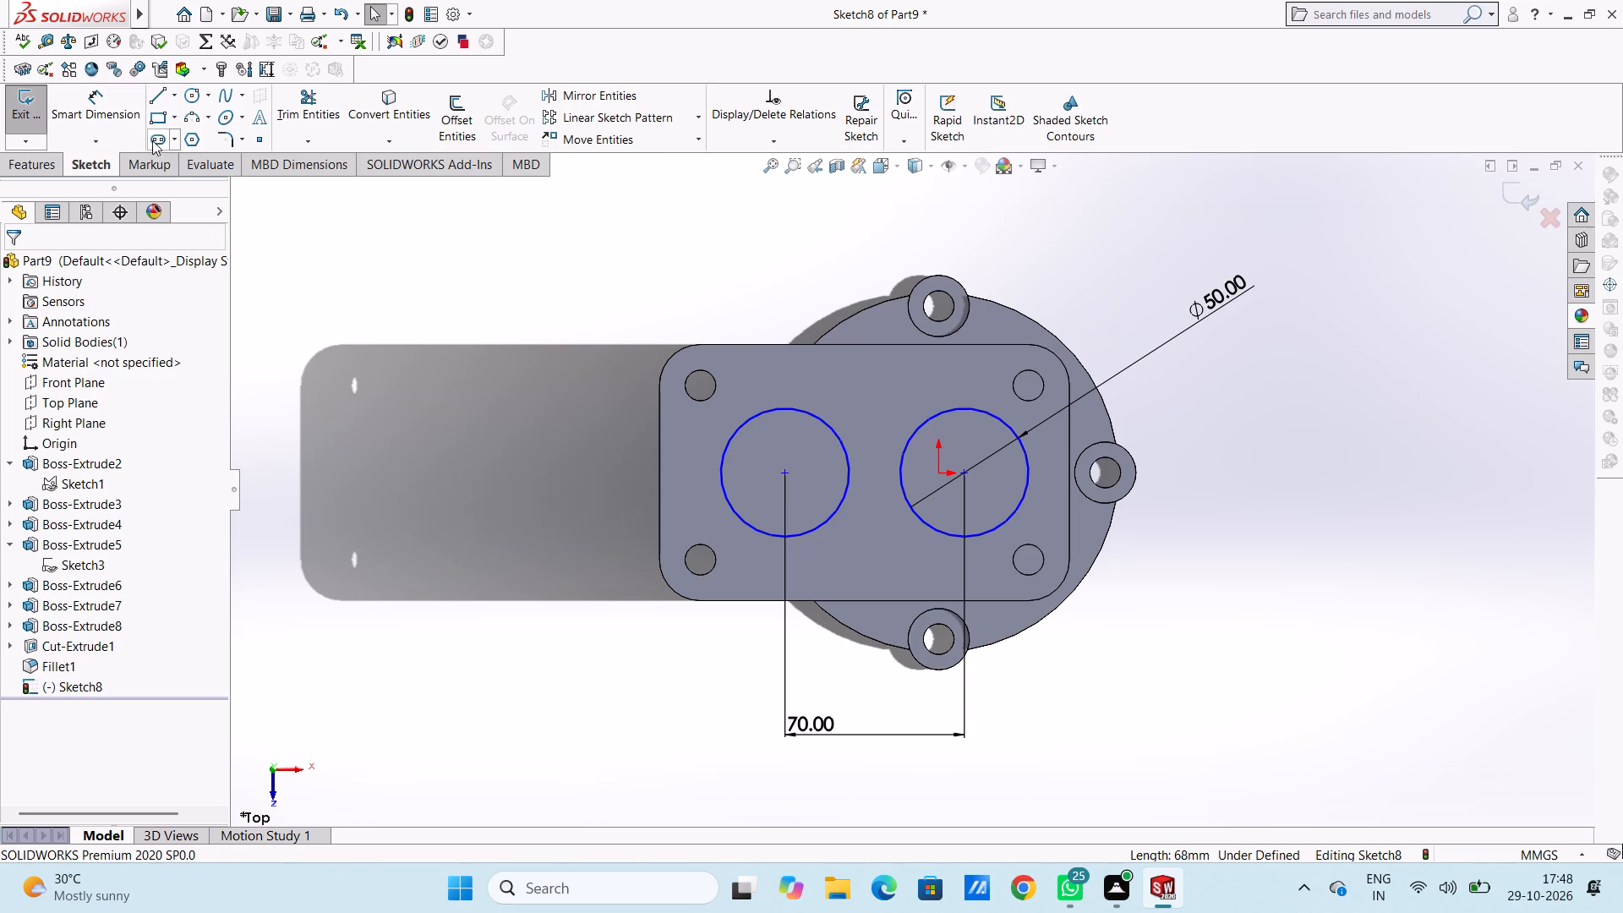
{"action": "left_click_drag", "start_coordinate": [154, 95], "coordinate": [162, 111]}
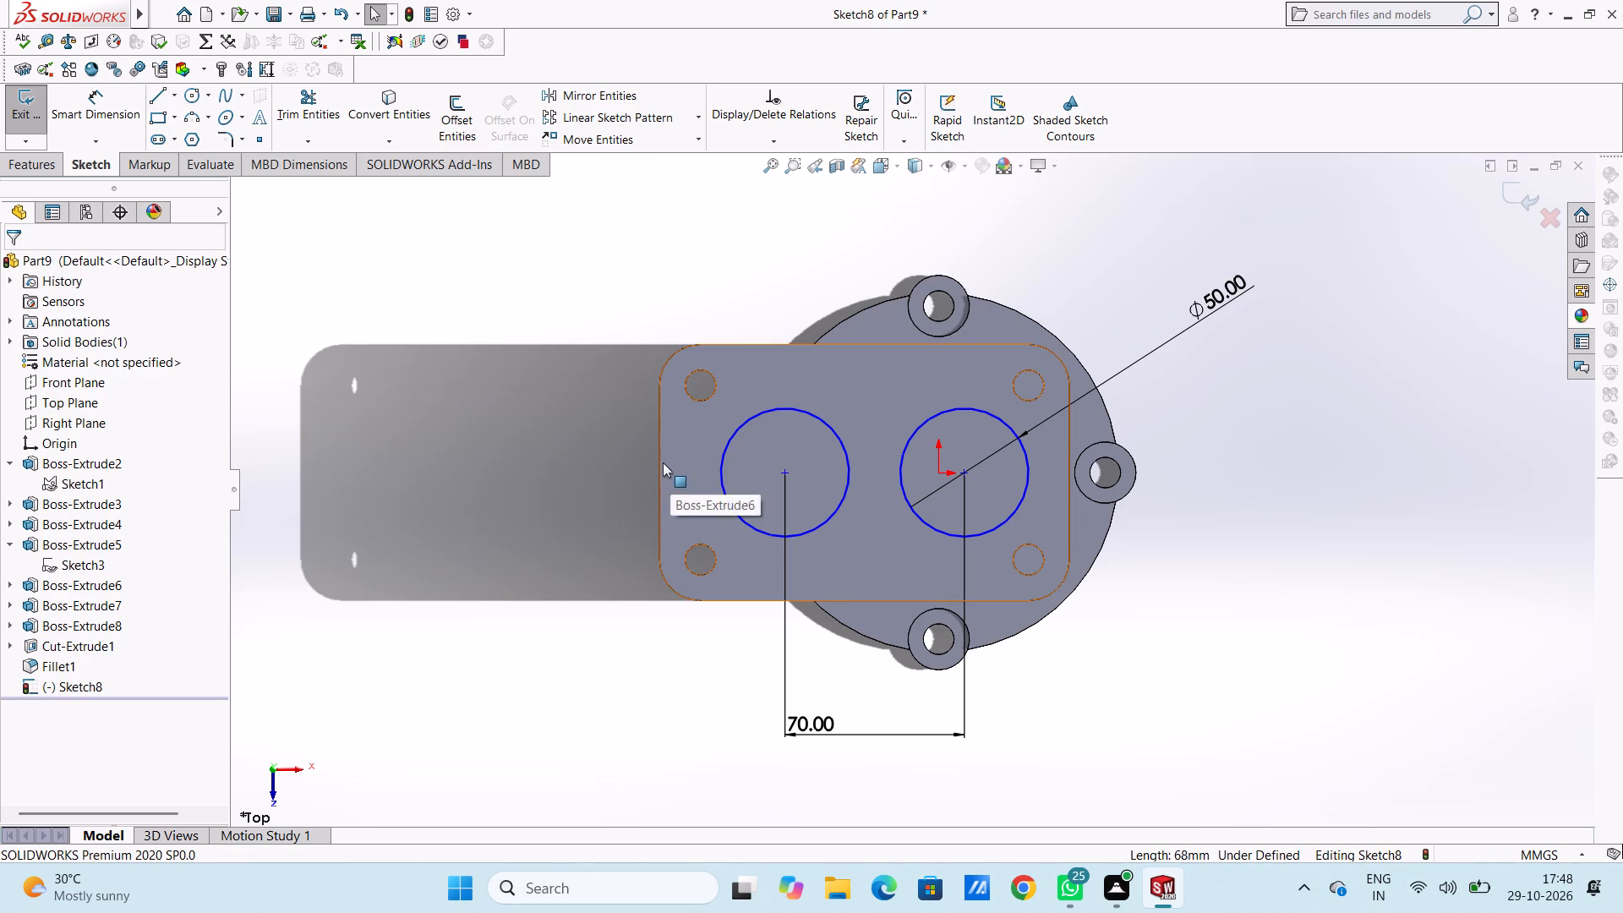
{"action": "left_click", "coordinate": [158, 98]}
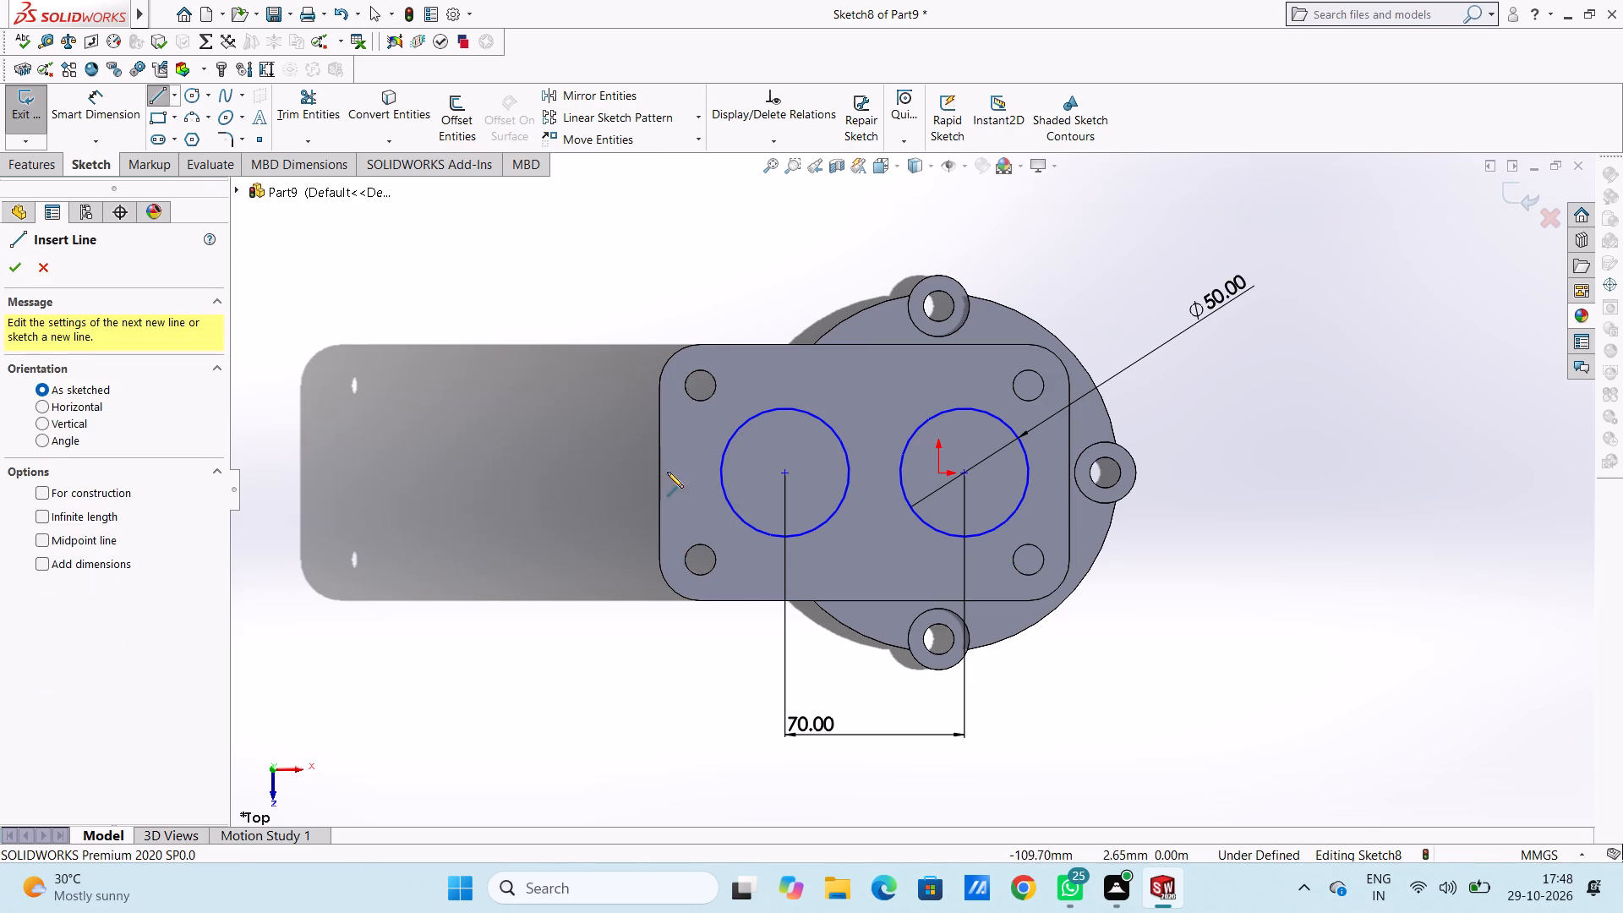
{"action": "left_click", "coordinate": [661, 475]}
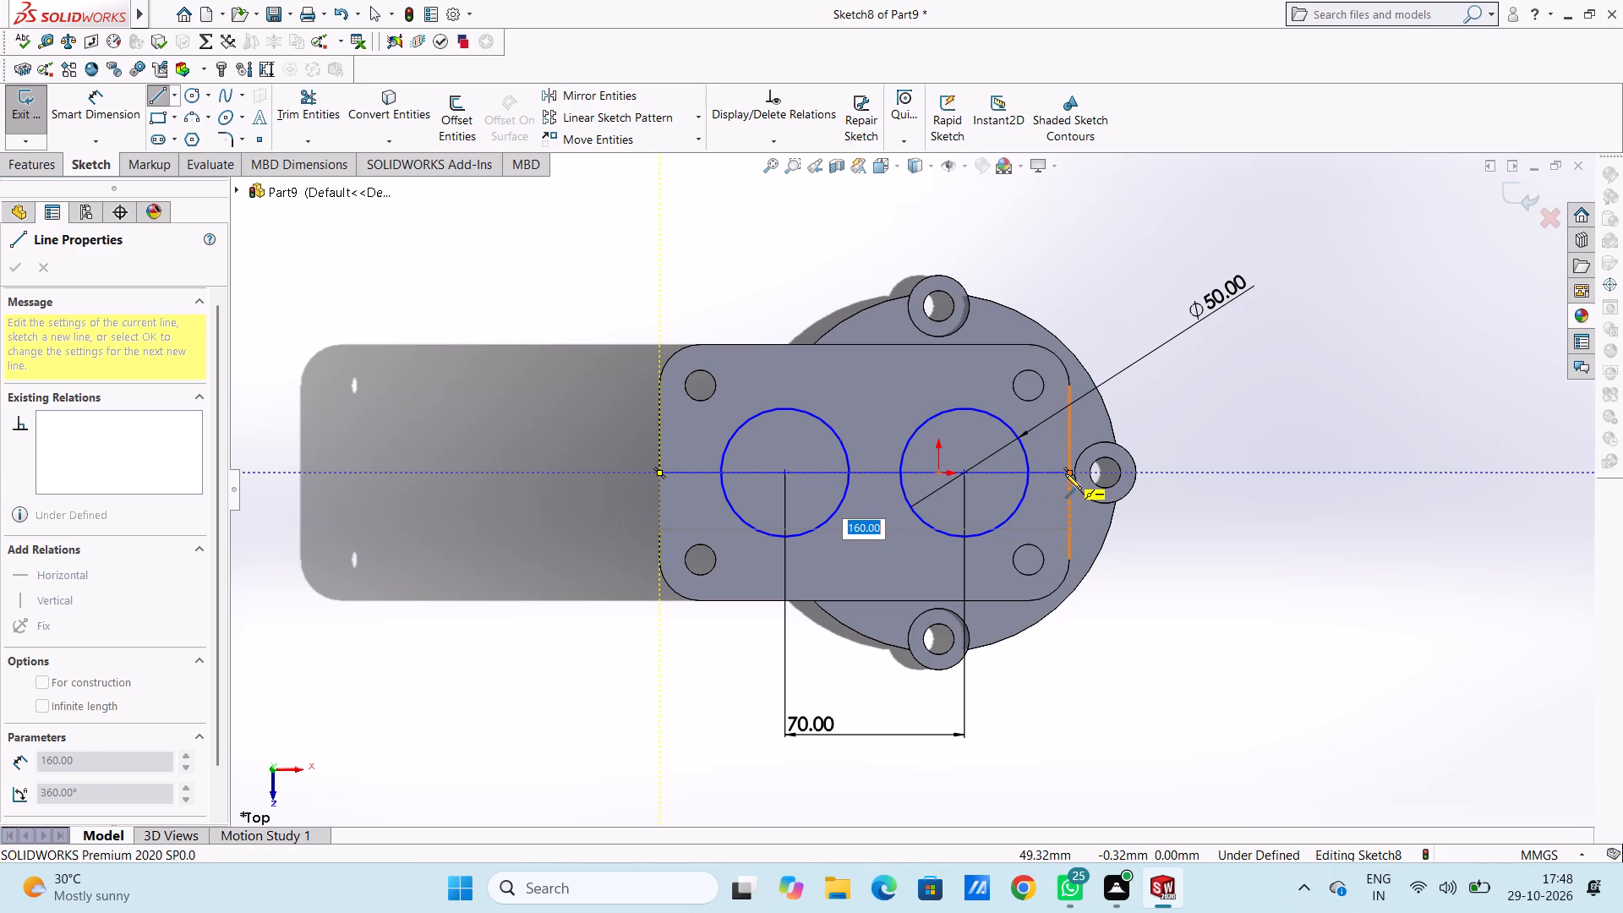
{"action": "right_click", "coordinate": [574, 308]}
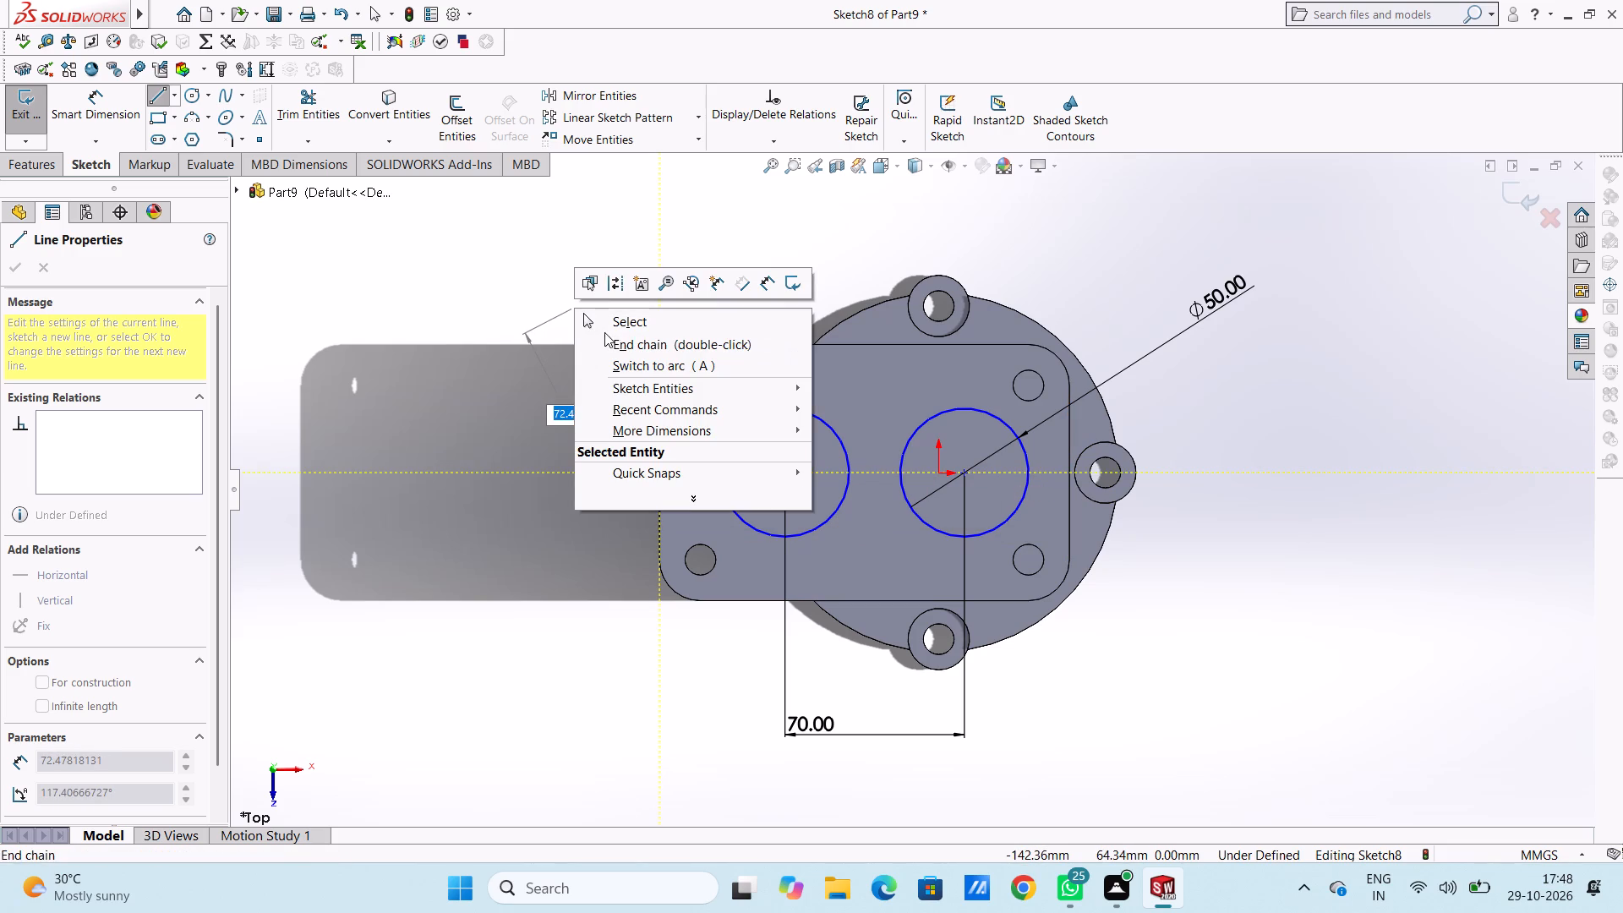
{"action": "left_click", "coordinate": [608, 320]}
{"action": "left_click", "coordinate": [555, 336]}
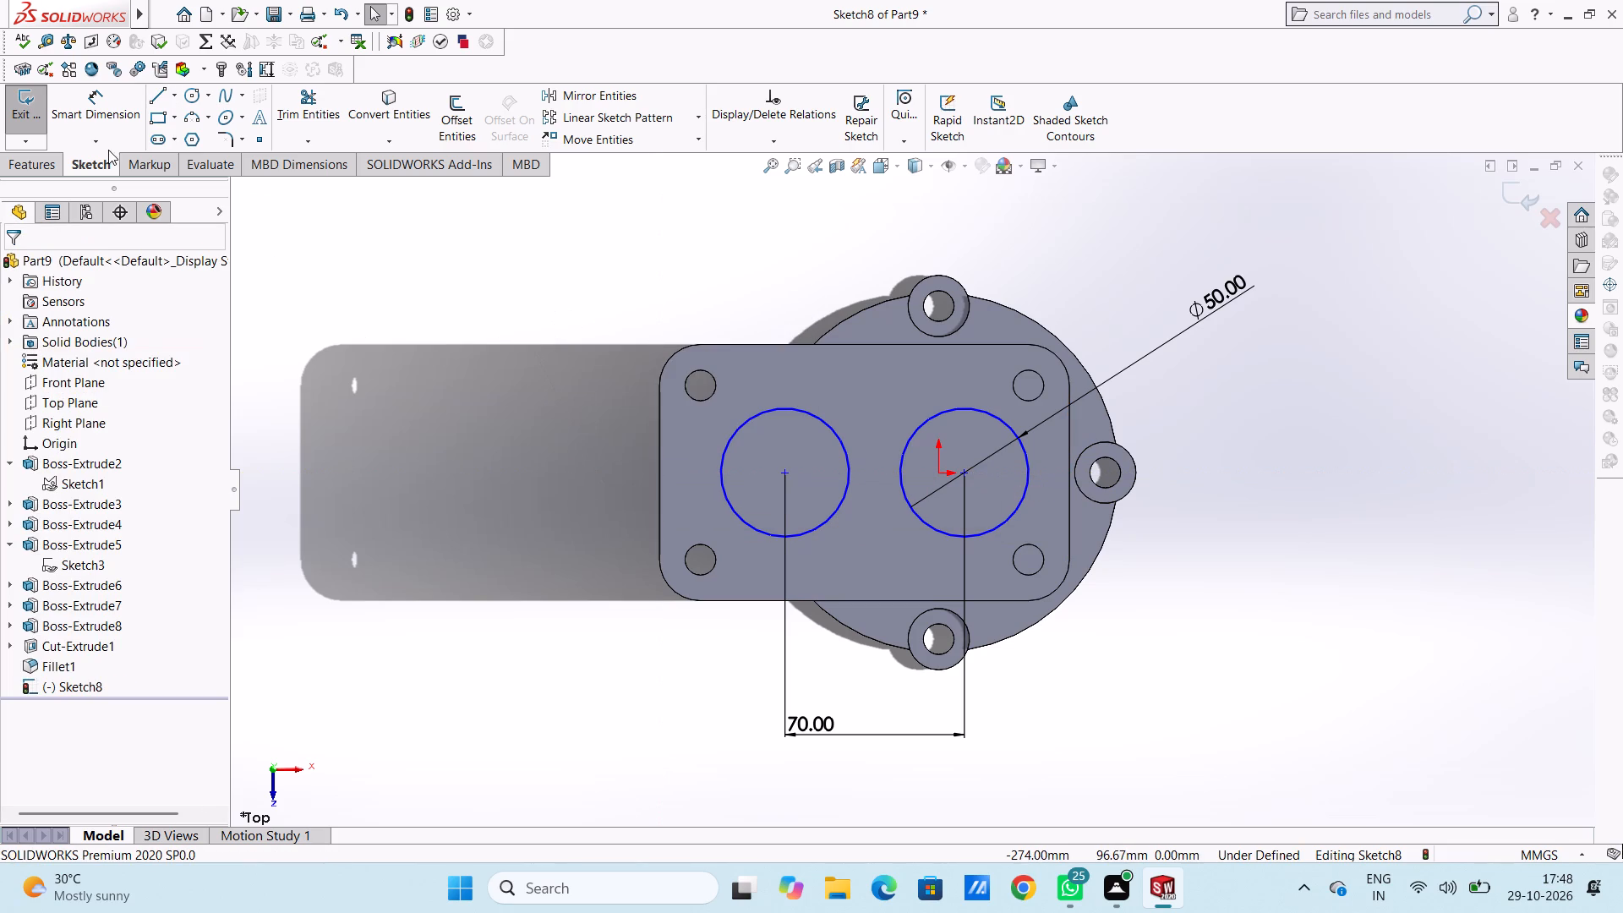
Dimension the distance from the centre of the circle farther from the origin to the flange's nearest short edge and set it to 20 mm.
{"action": "left_click", "coordinate": [112, 110]}
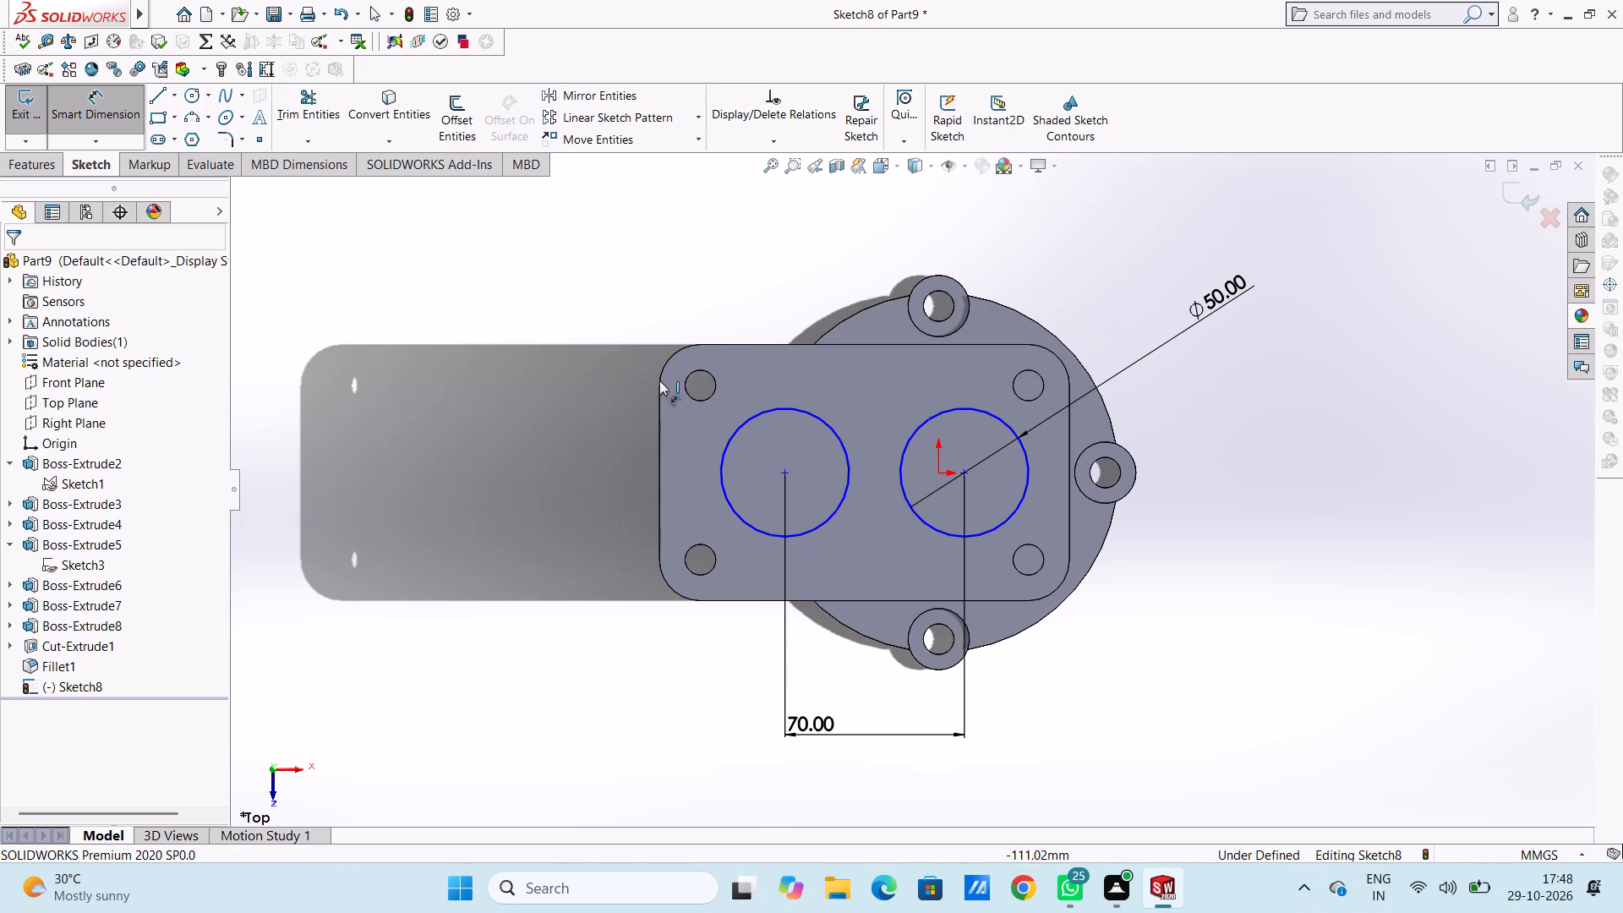
{"action": "left_click", "coordinate": [782, 477]}
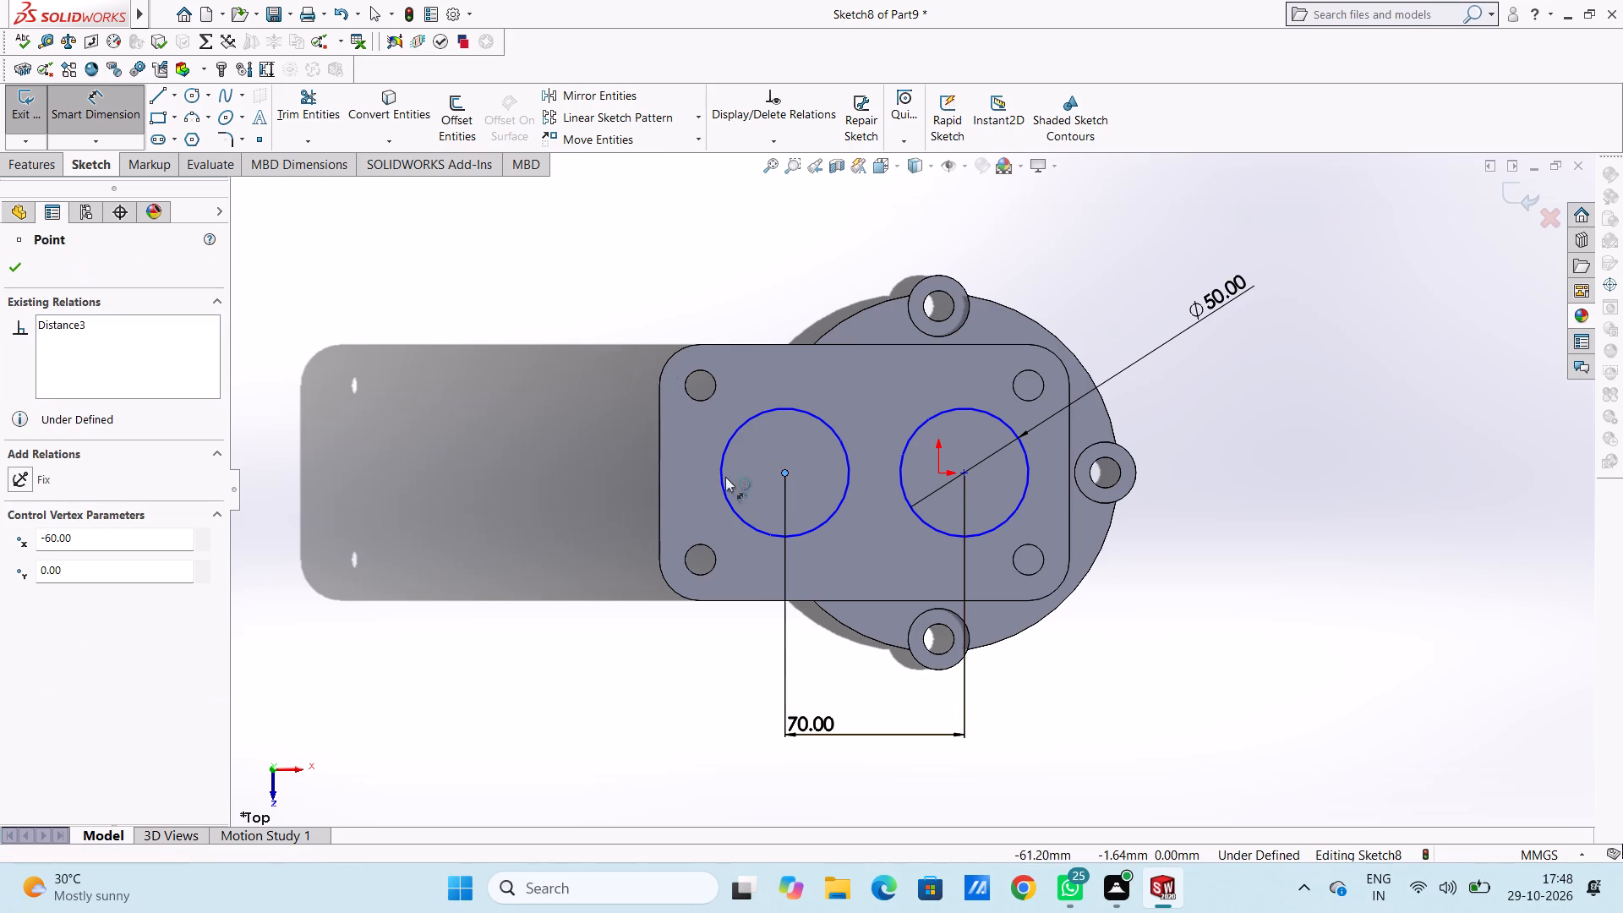
{"action": "left_click", "coordinate": [660, 458]}
{"action": "left_click", "coordinate": [421, 686]}
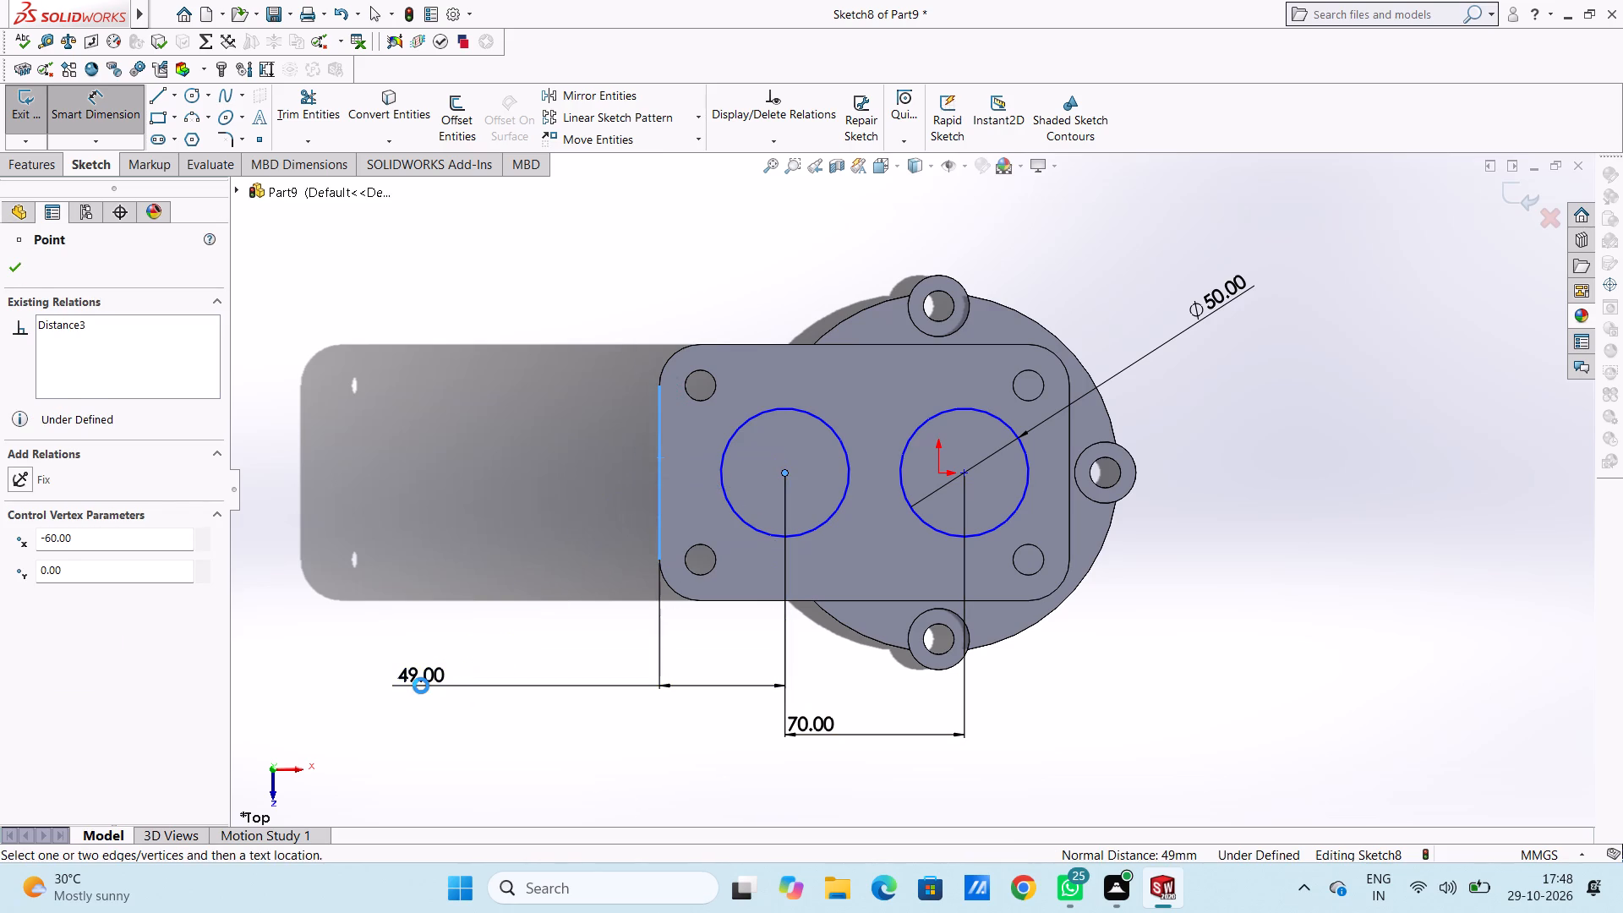
{"action": "type", "text": "20"}
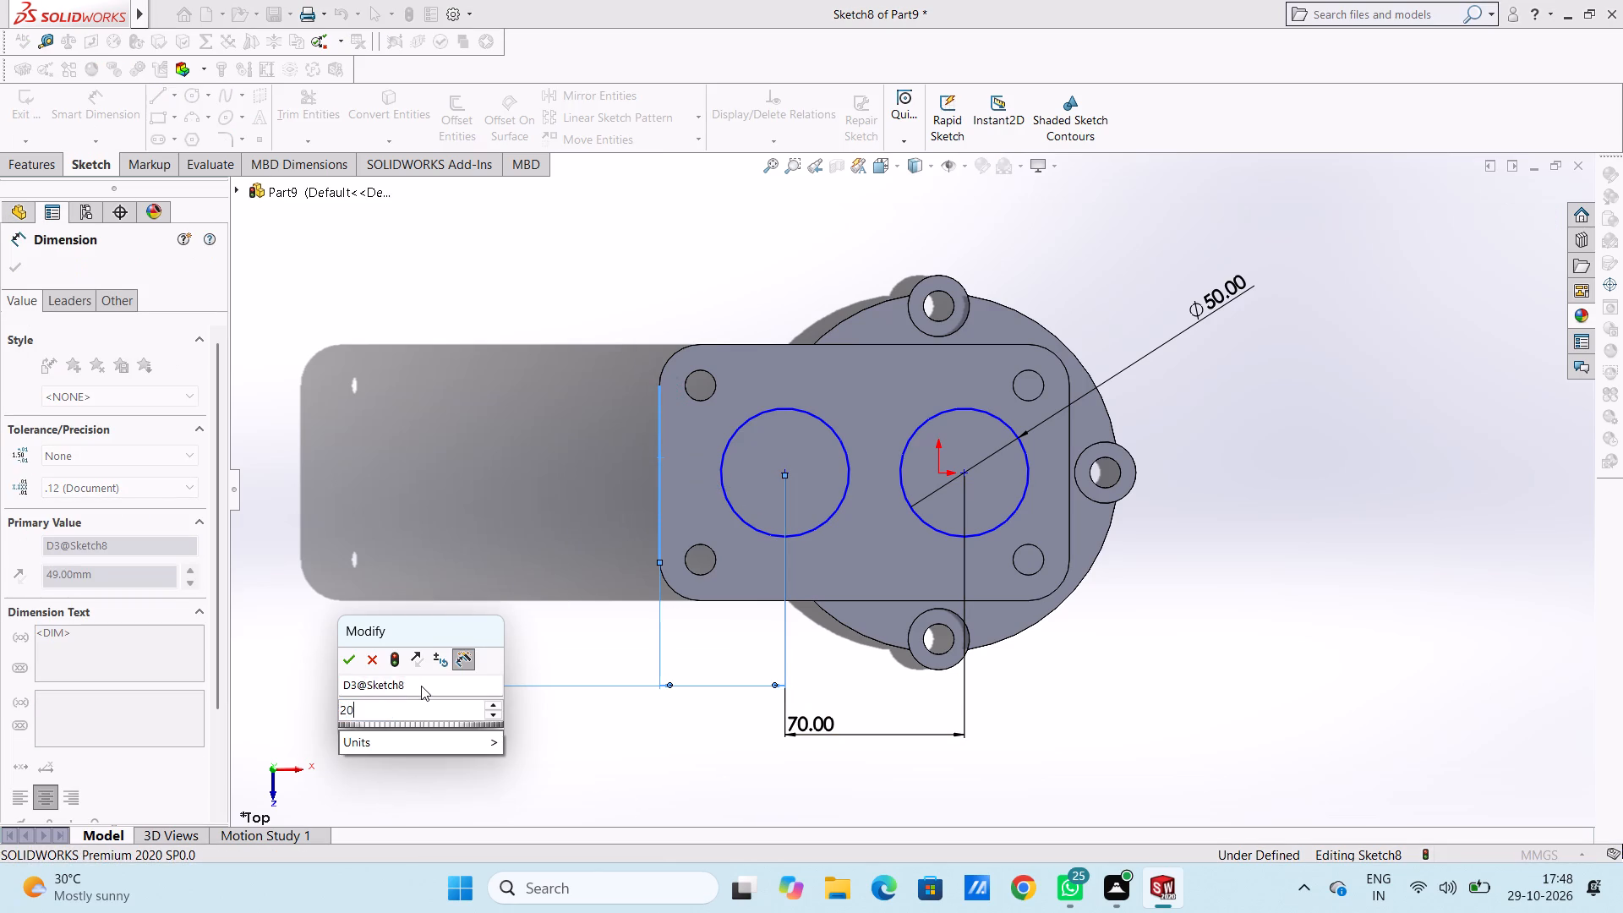
{"action": "key", "text": "Return"}
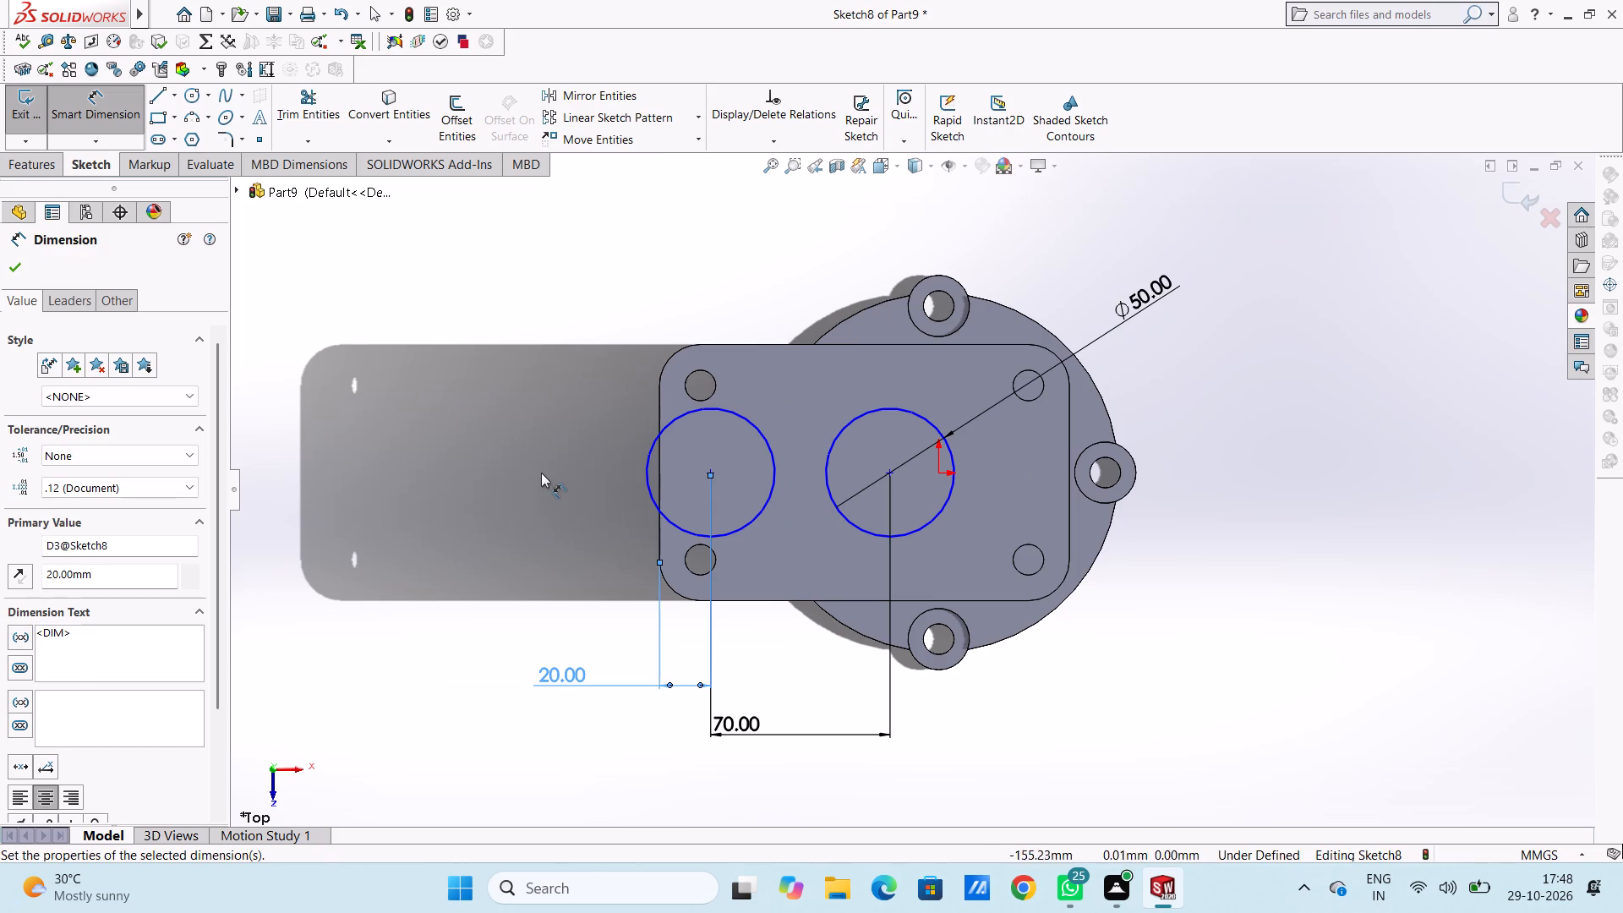
{"action": "left_click", "coordinate": [541, 473]}
Set the distance between the flange's short edge and the nearest circle centre to 40 mm.
{"action": "double_click", "coordinate": [549, 677]}
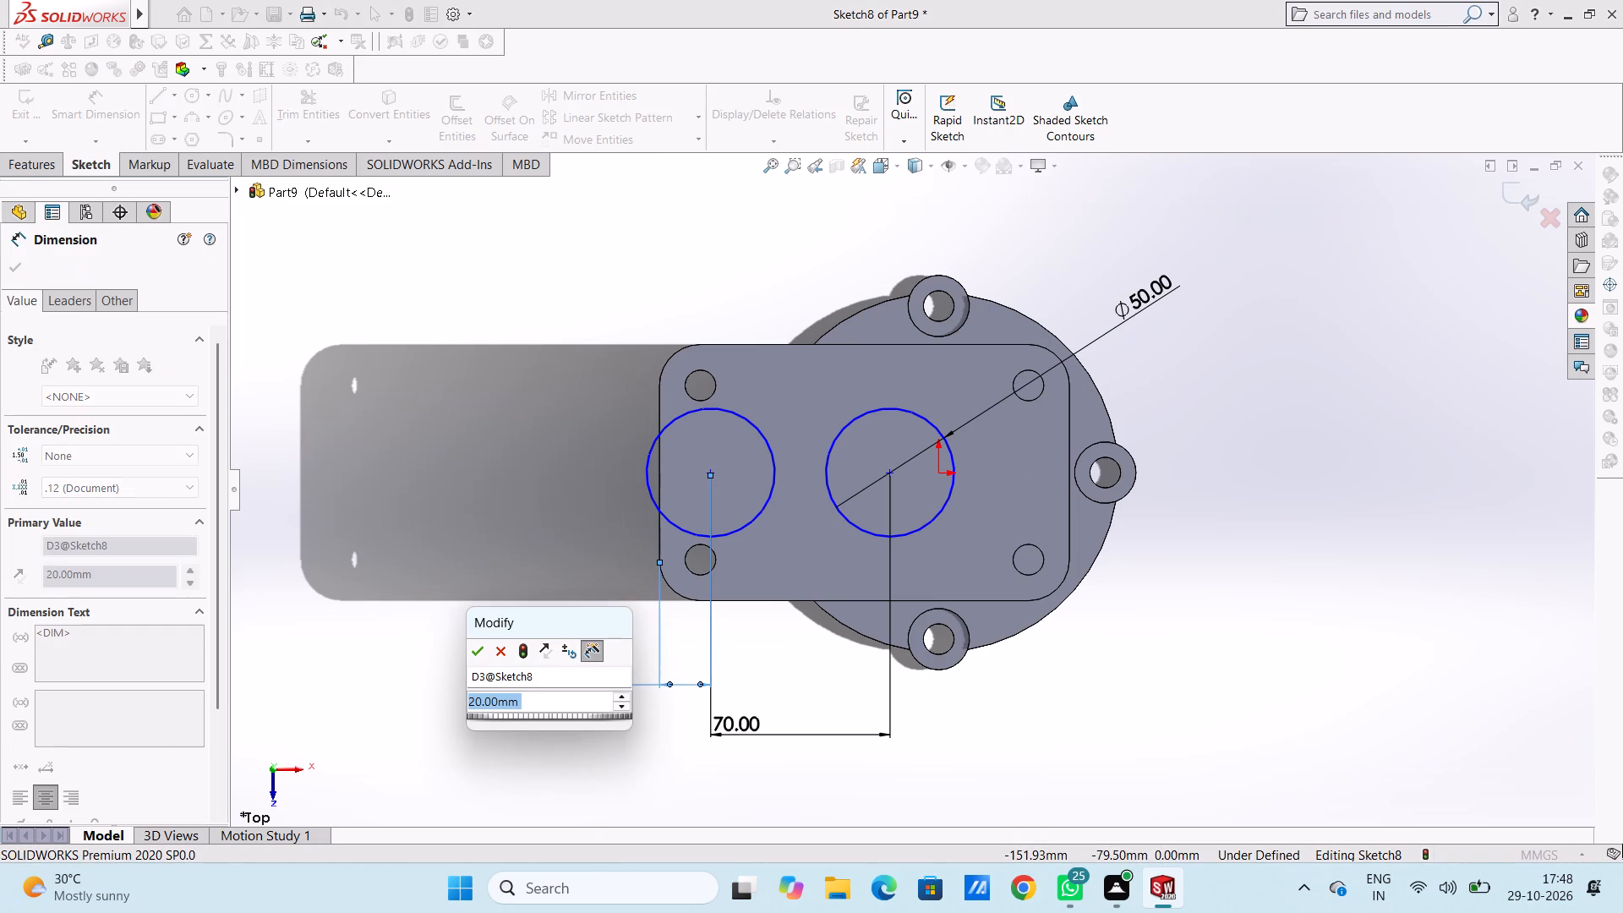
{"action": "type", "text": "40"}
{"action": "key", "text": "Return"}
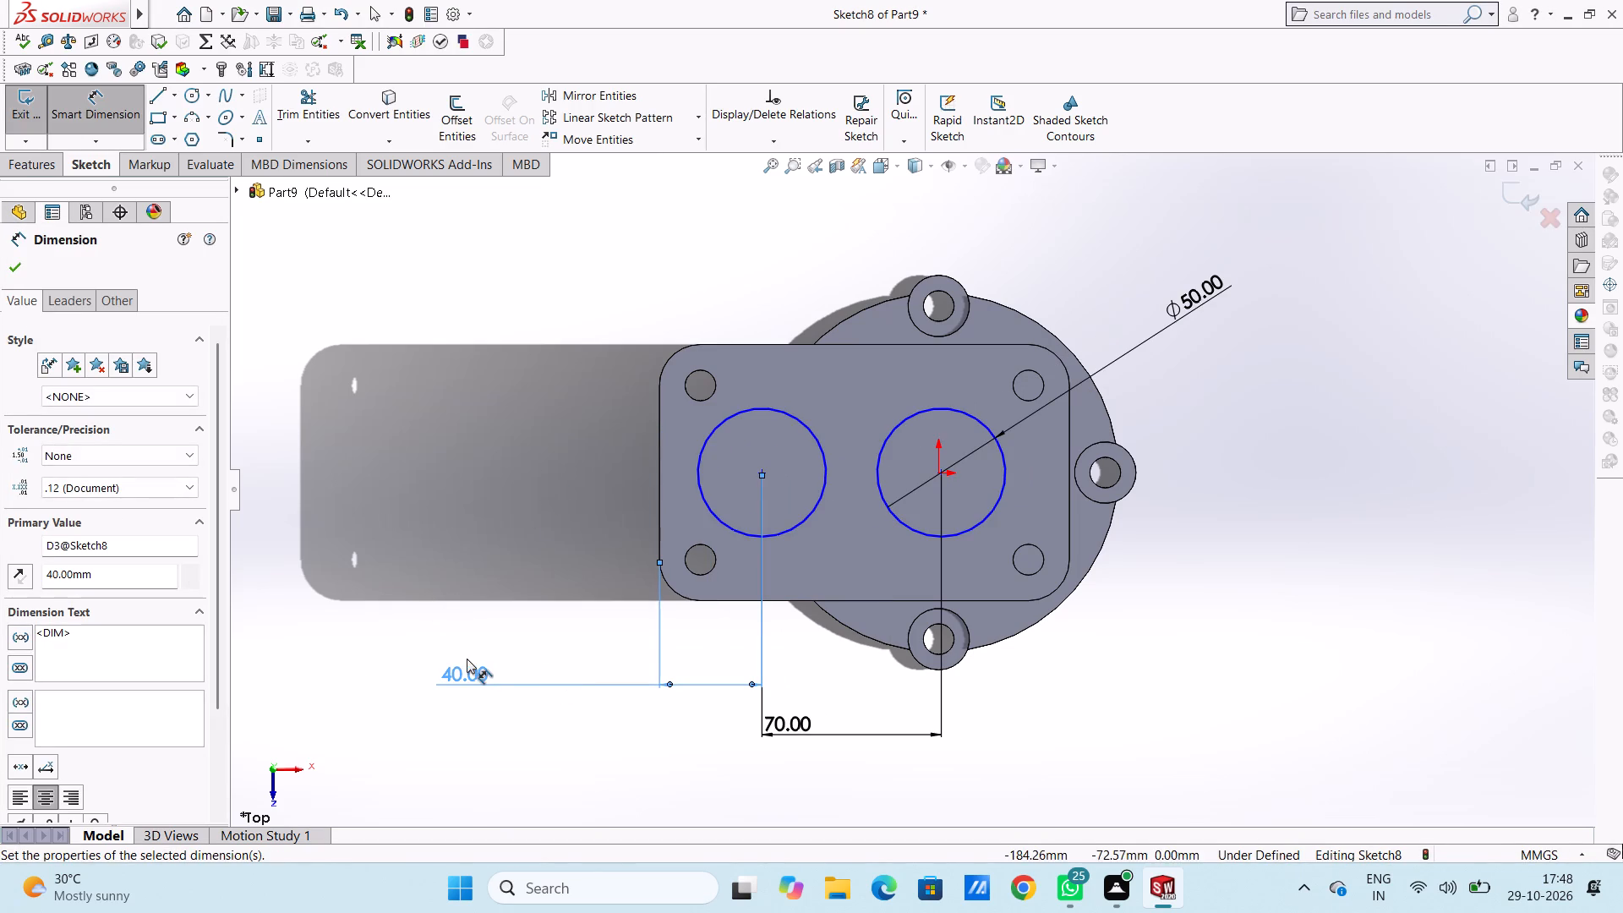
{"action": "left_click", "coordinate": [548, 432]}
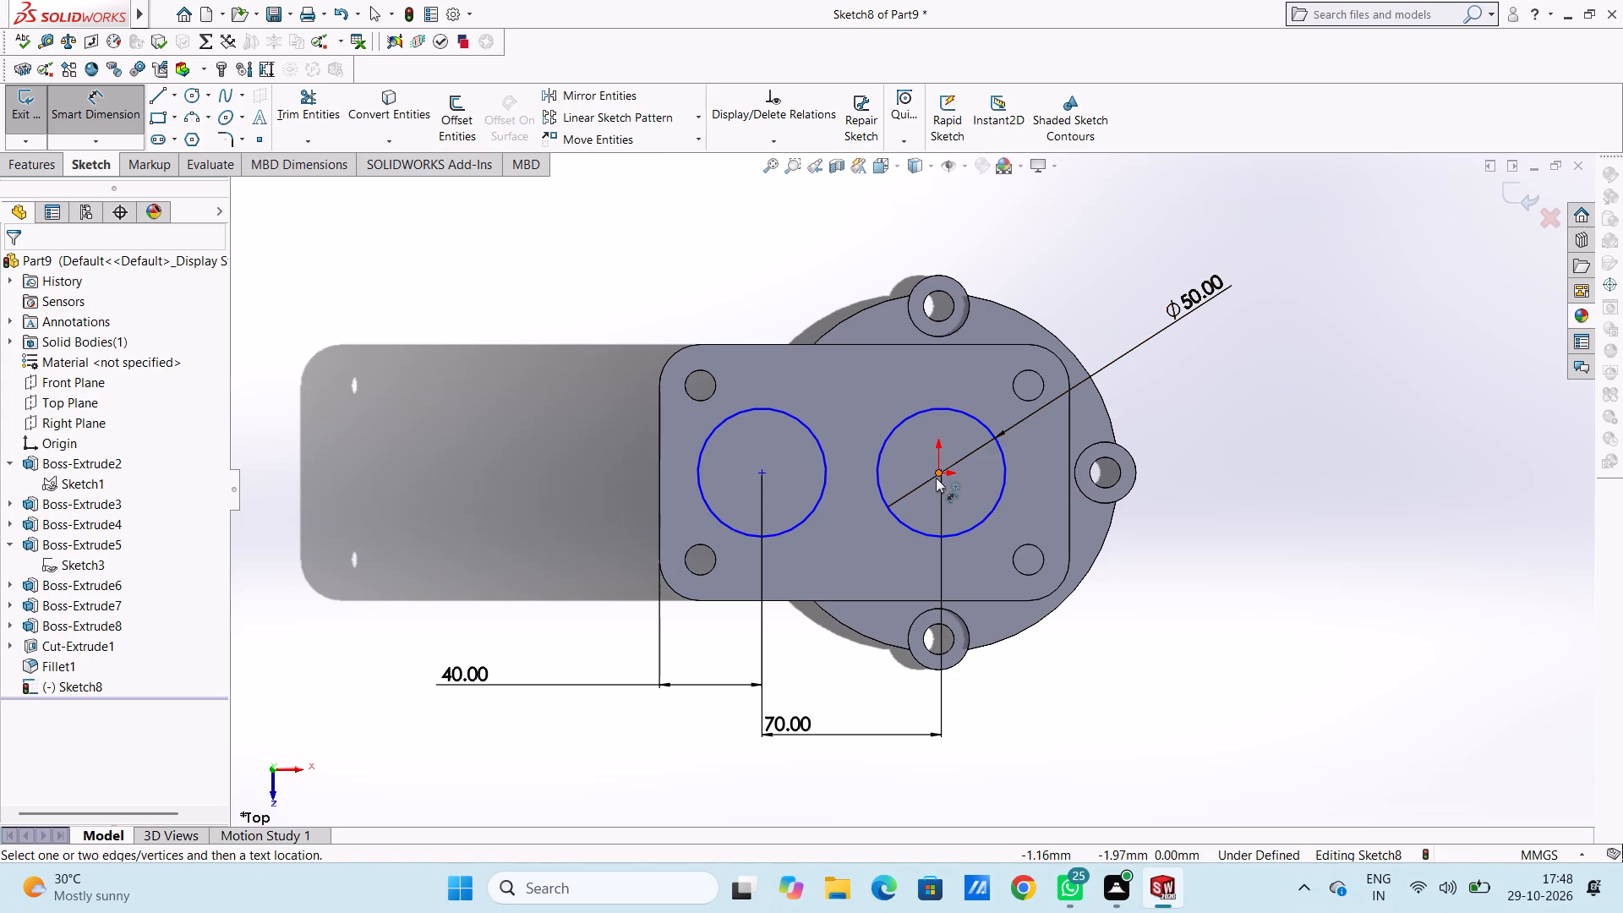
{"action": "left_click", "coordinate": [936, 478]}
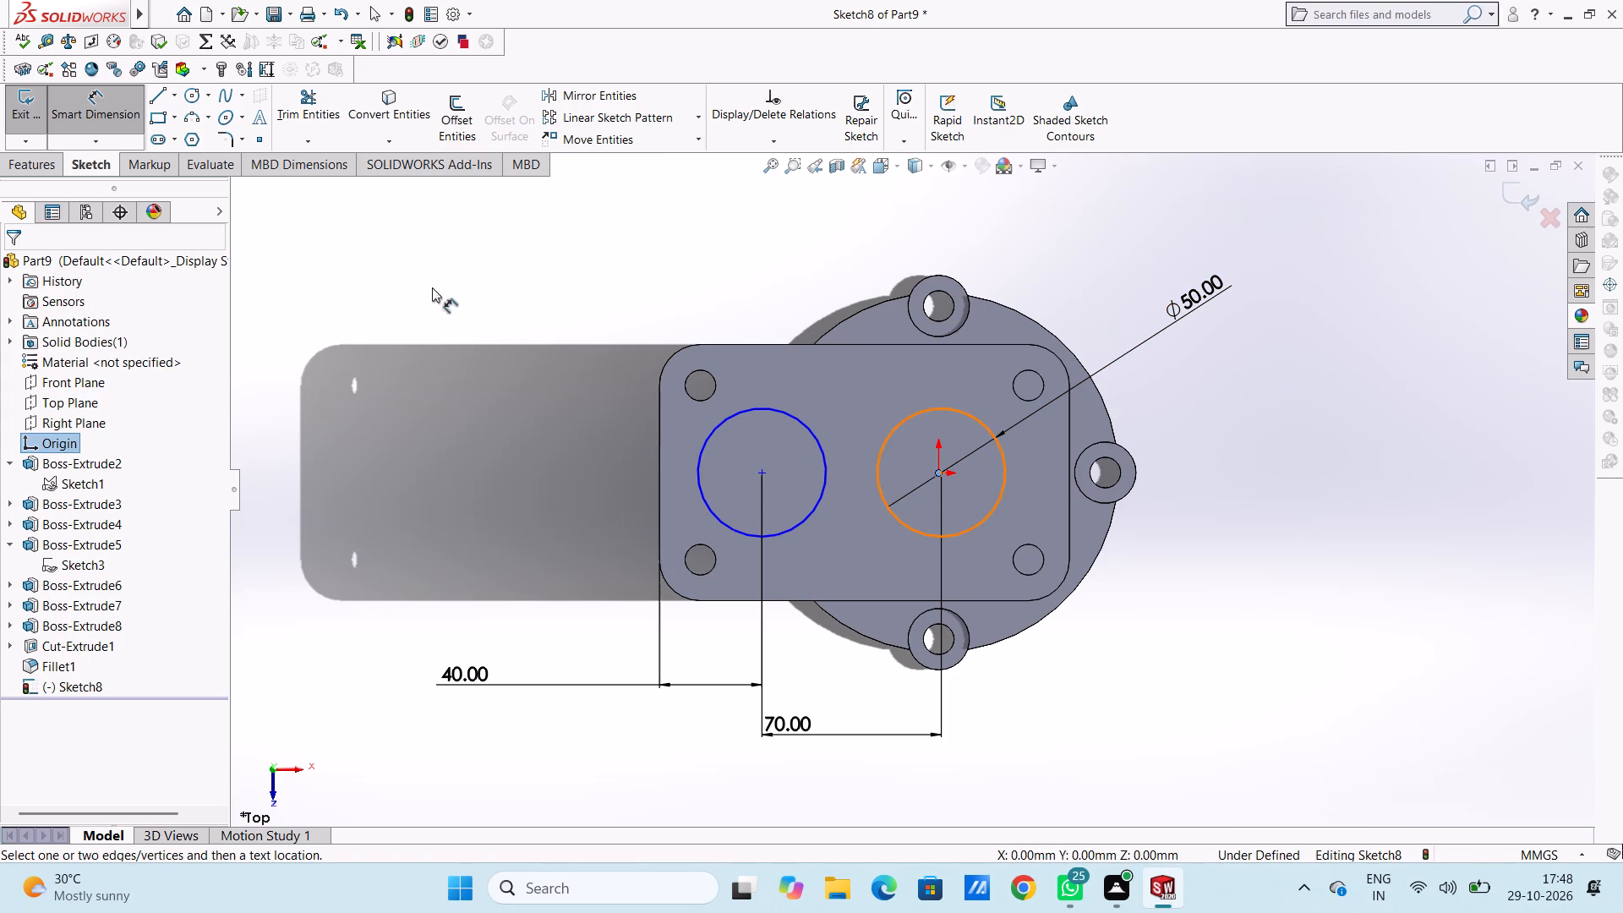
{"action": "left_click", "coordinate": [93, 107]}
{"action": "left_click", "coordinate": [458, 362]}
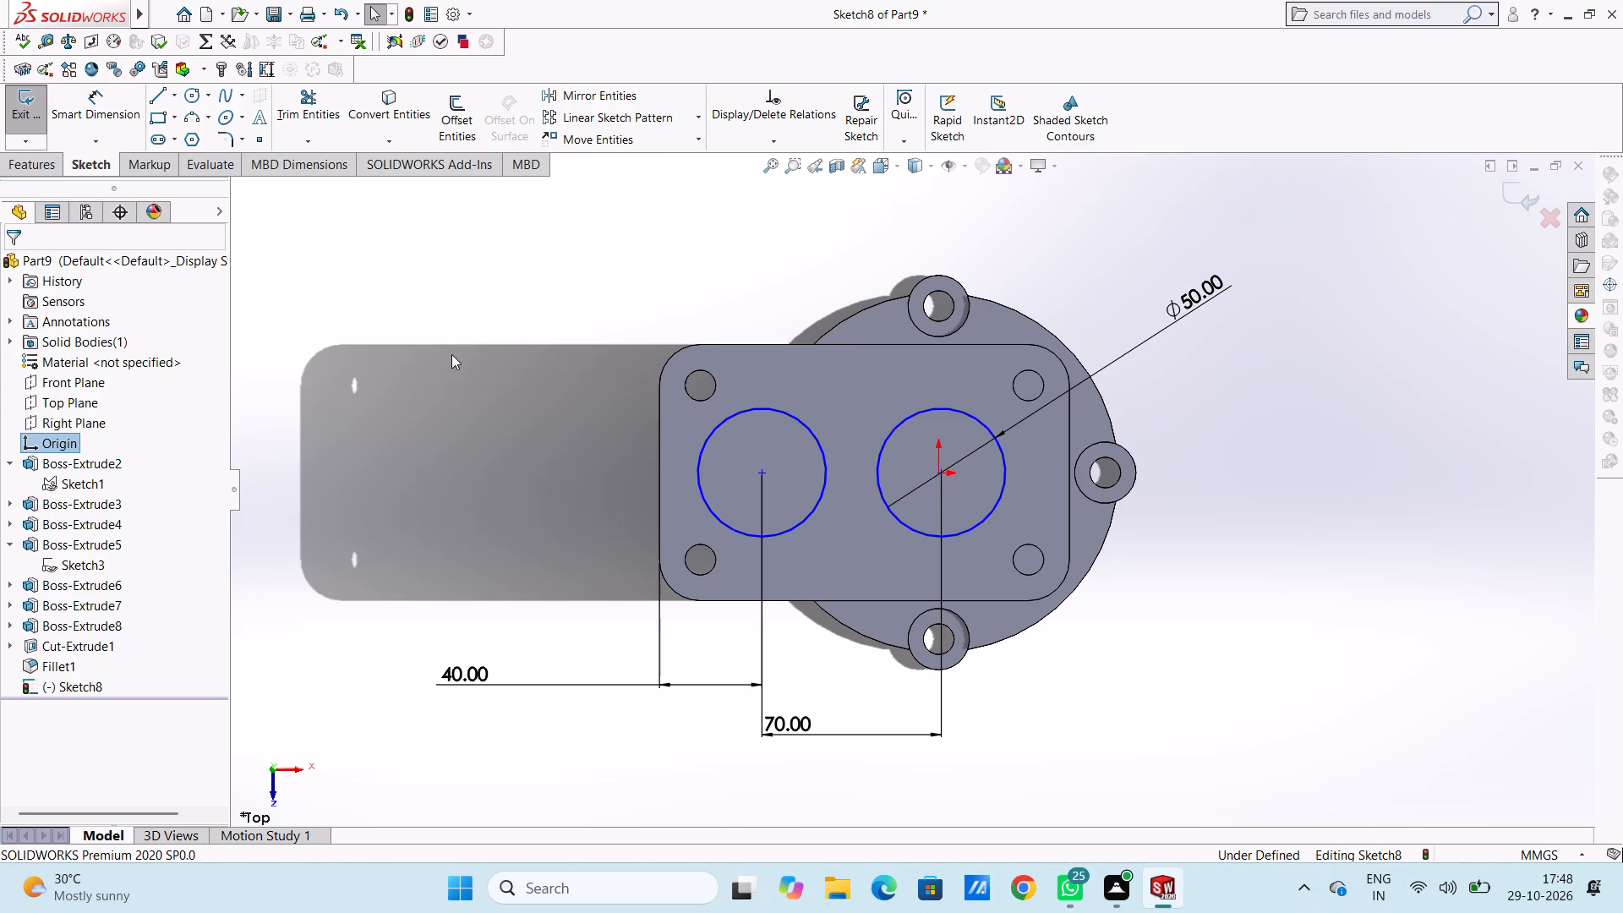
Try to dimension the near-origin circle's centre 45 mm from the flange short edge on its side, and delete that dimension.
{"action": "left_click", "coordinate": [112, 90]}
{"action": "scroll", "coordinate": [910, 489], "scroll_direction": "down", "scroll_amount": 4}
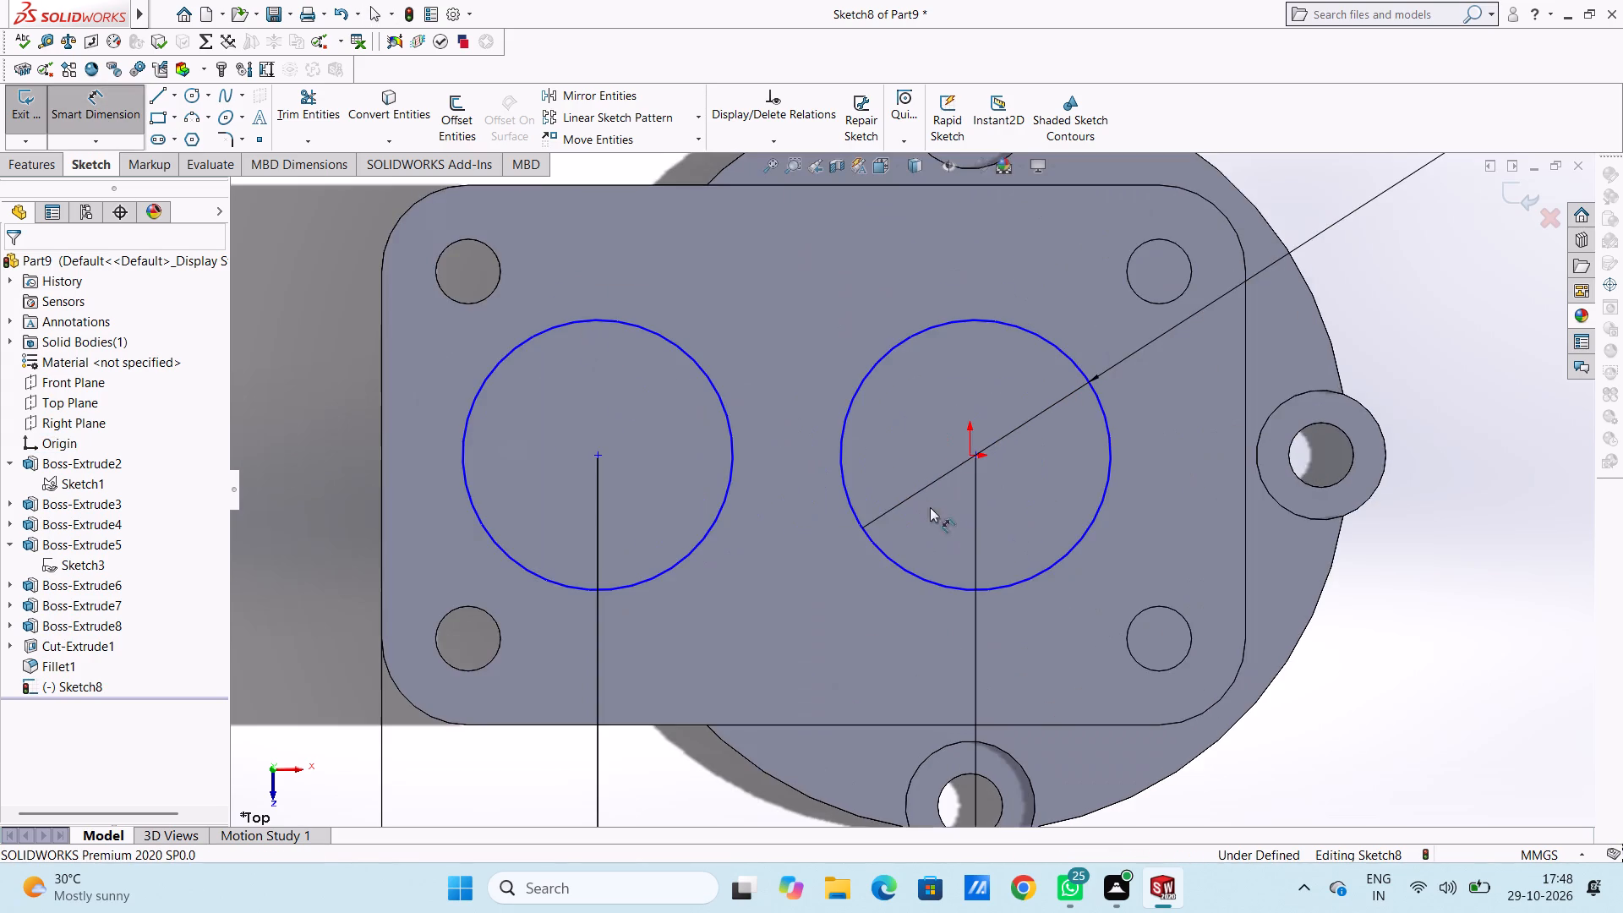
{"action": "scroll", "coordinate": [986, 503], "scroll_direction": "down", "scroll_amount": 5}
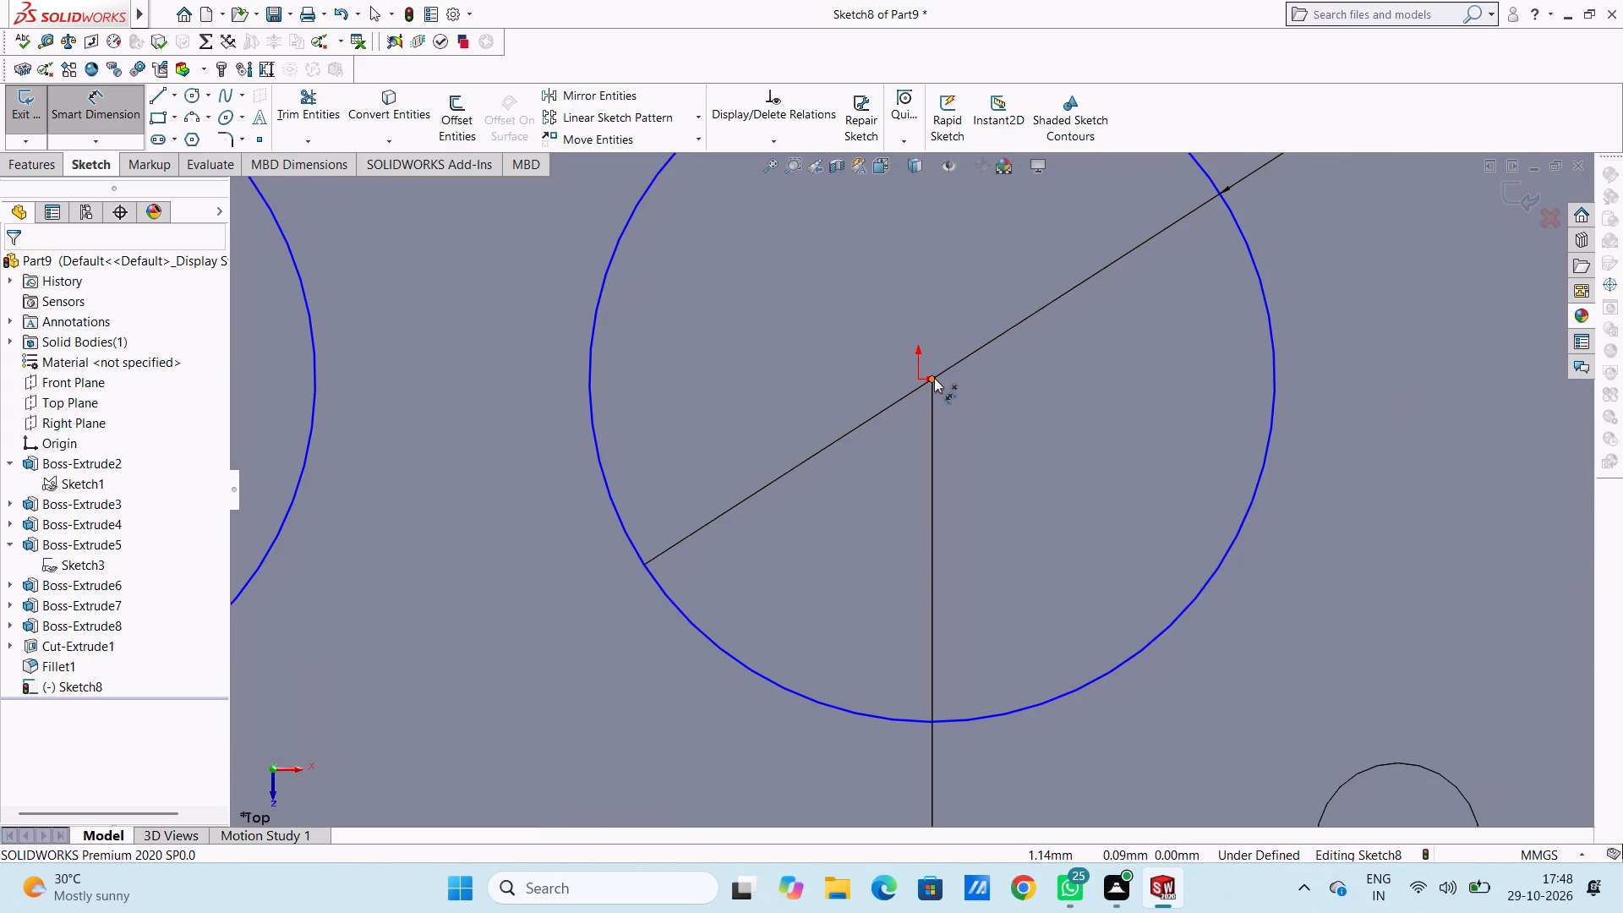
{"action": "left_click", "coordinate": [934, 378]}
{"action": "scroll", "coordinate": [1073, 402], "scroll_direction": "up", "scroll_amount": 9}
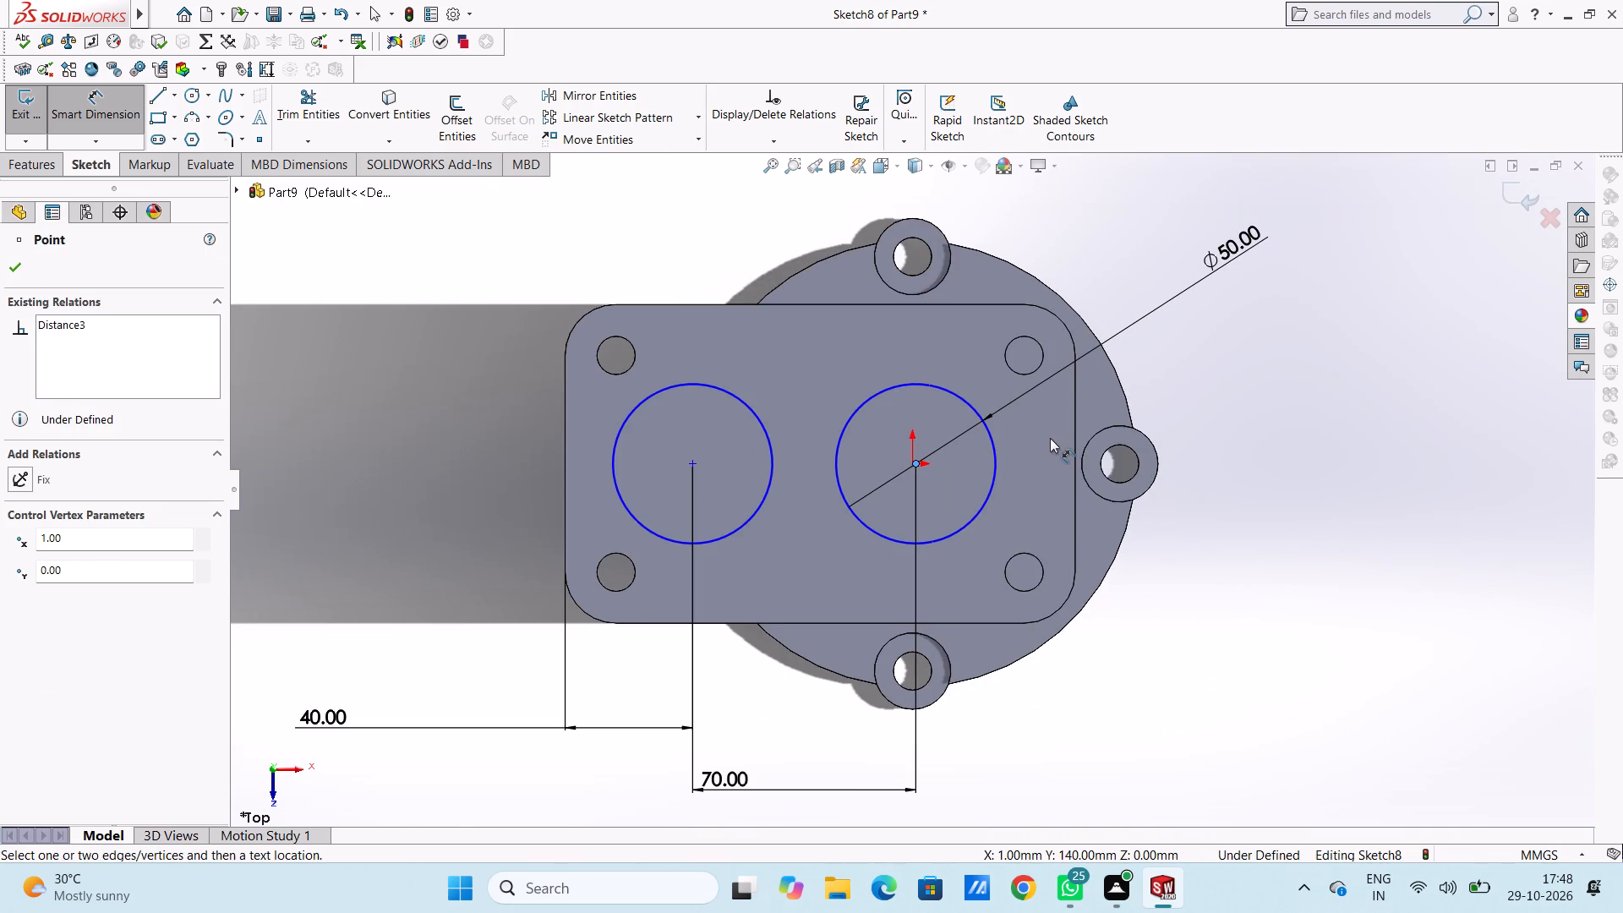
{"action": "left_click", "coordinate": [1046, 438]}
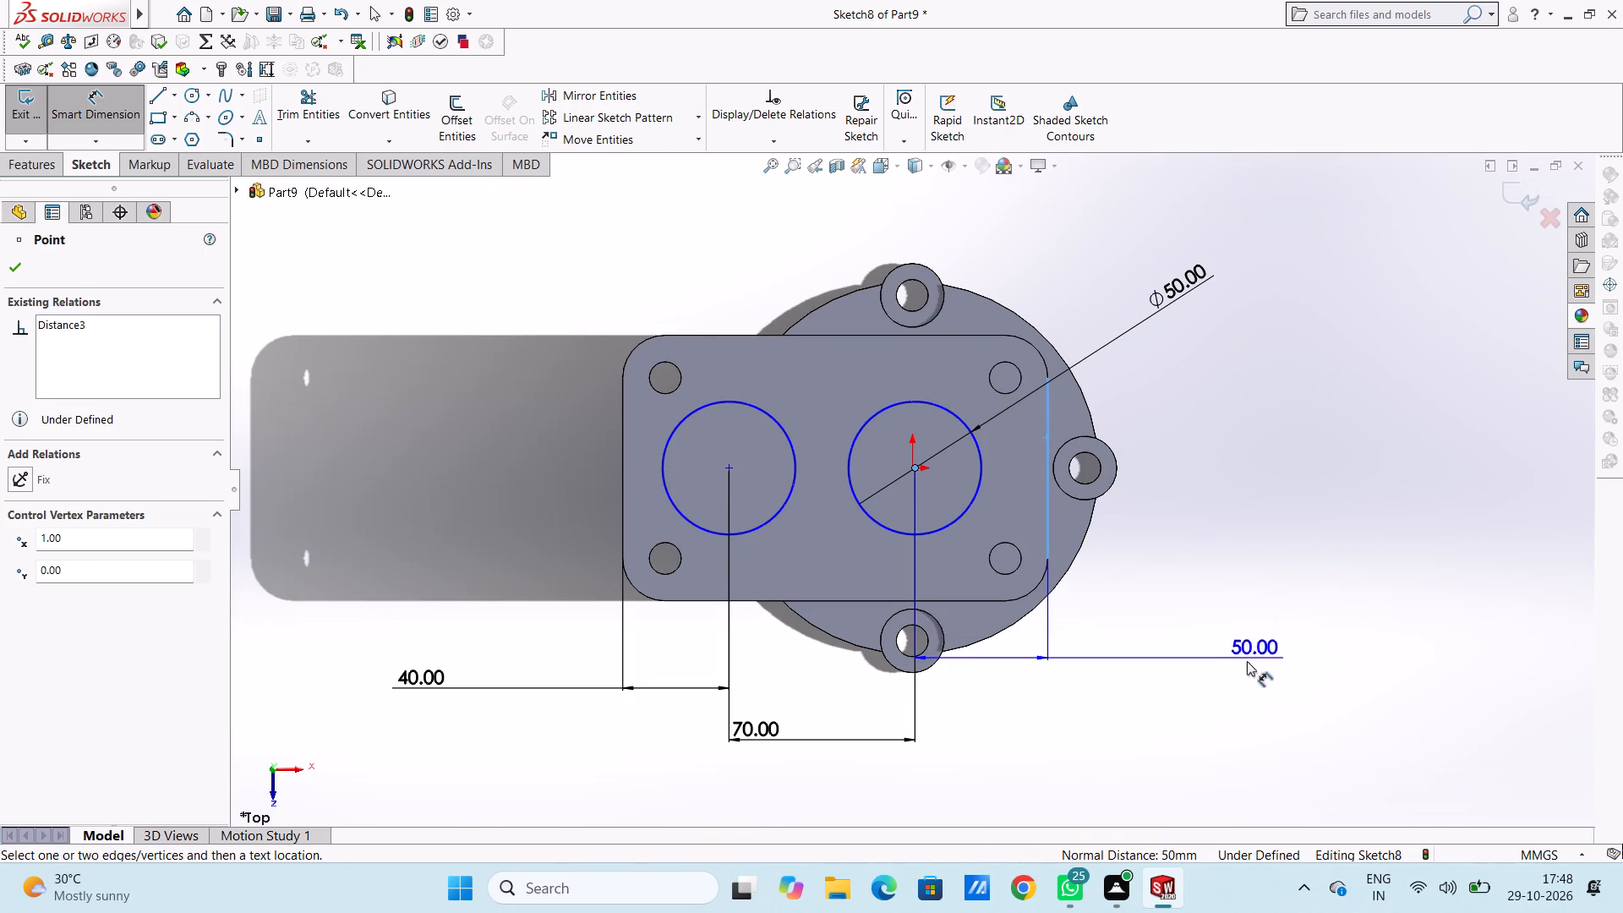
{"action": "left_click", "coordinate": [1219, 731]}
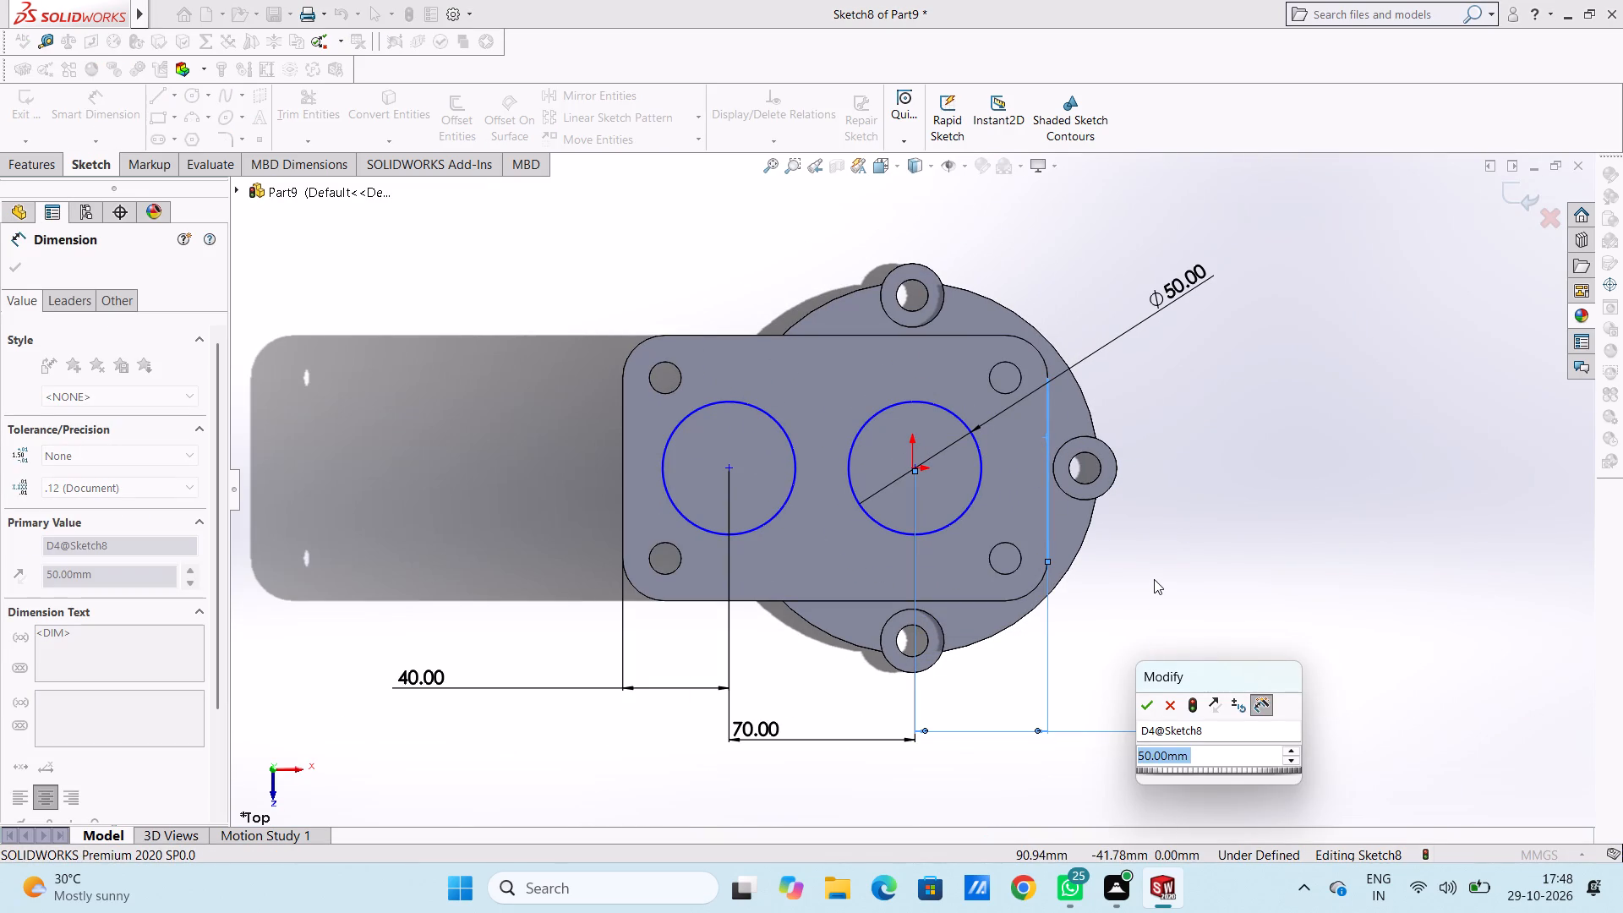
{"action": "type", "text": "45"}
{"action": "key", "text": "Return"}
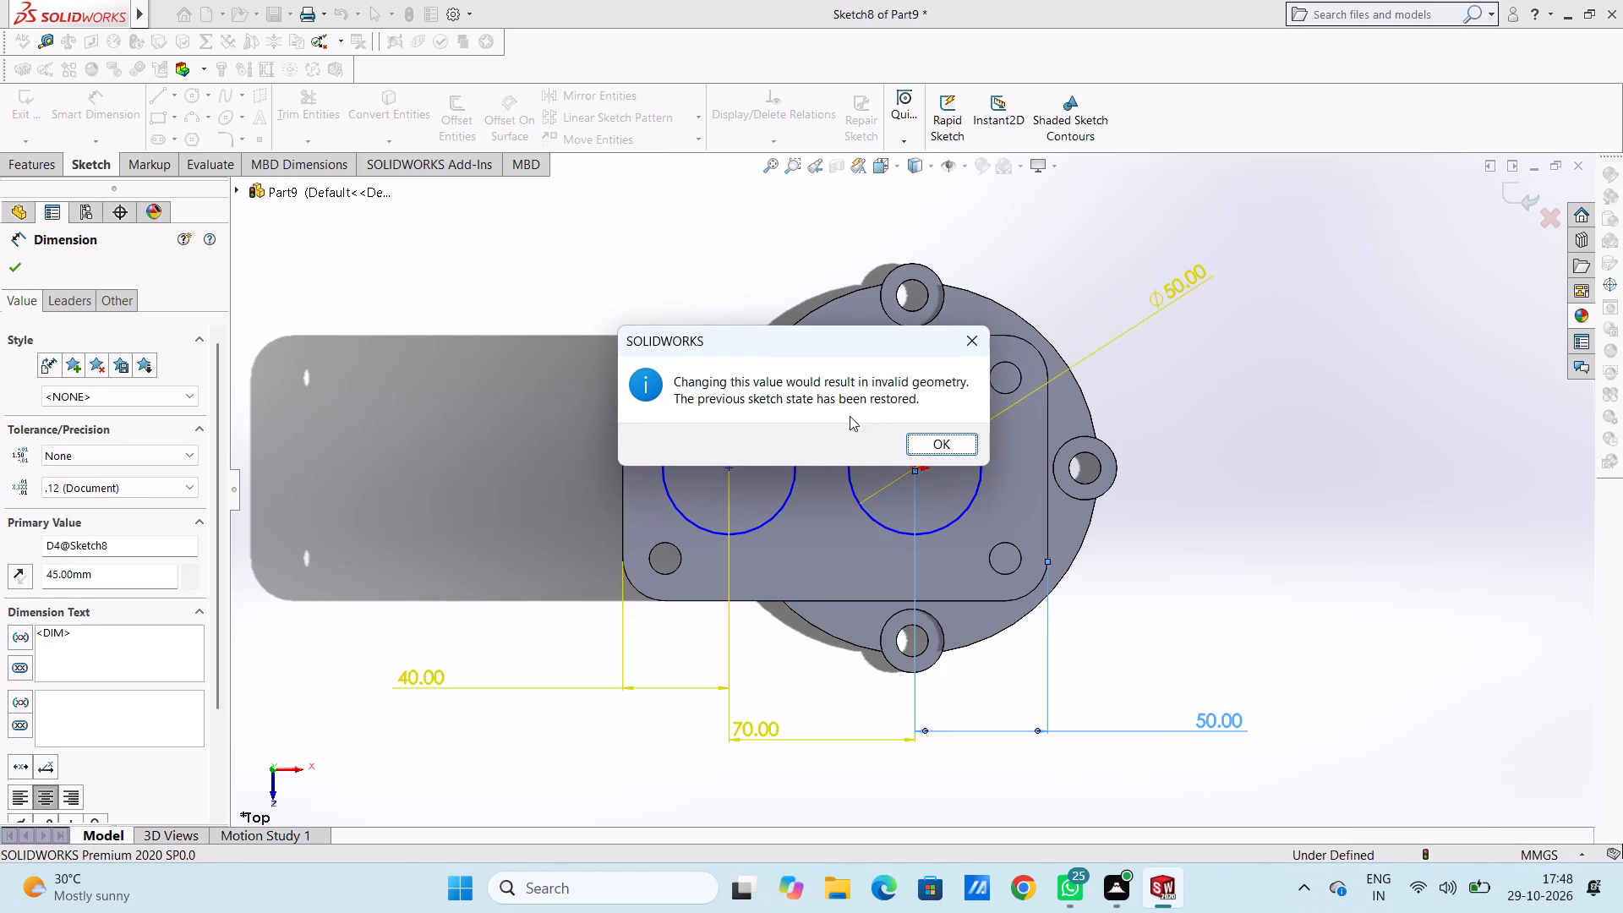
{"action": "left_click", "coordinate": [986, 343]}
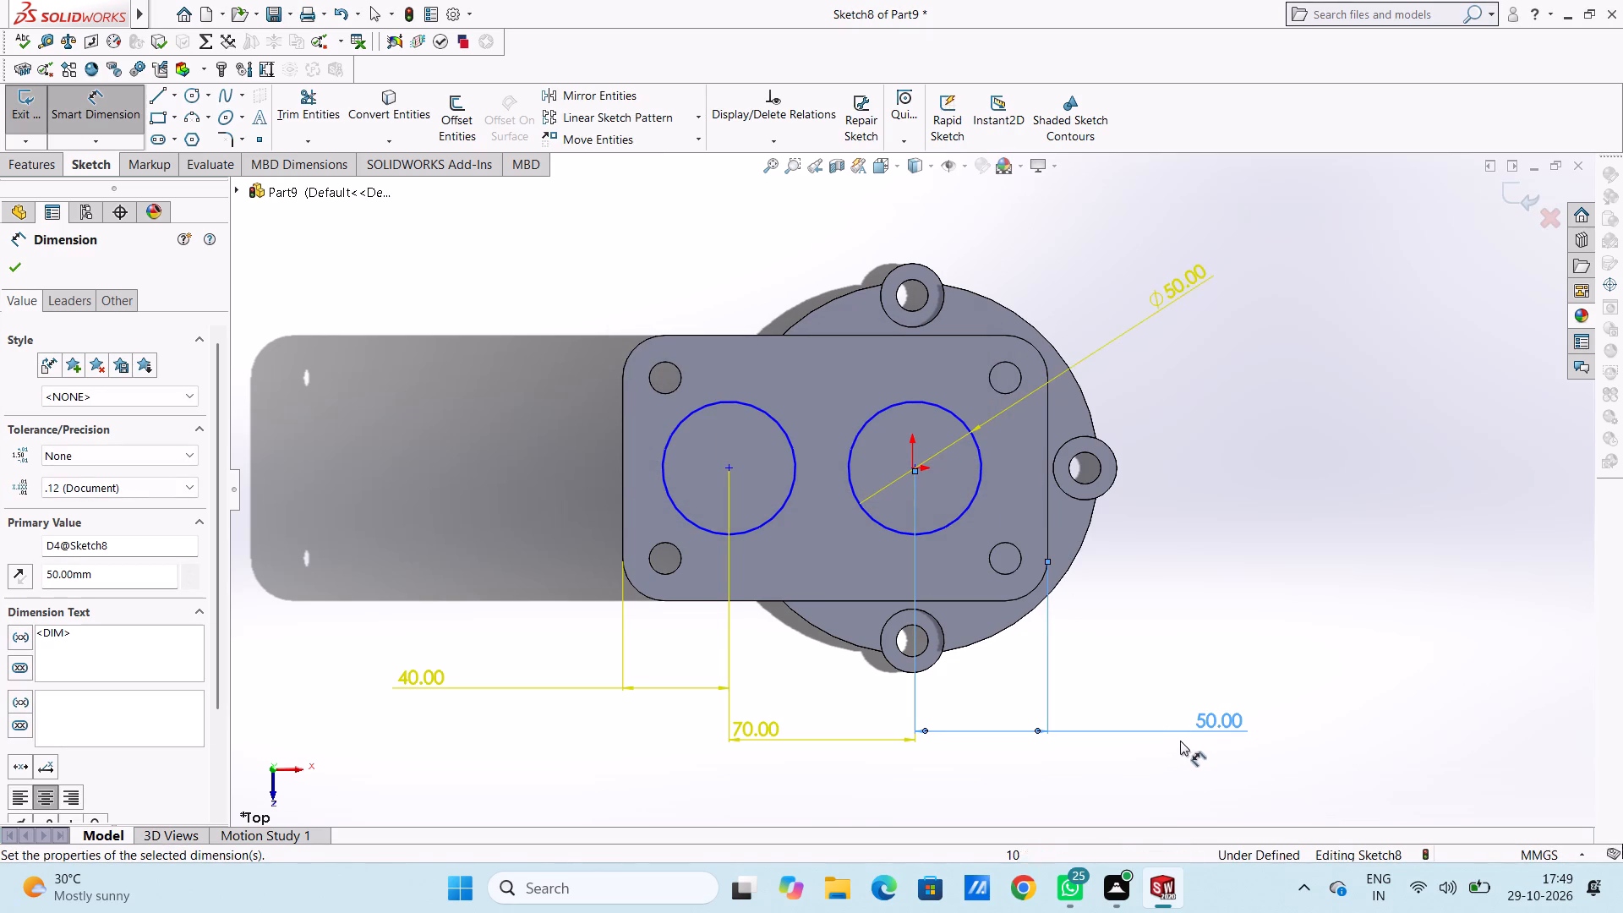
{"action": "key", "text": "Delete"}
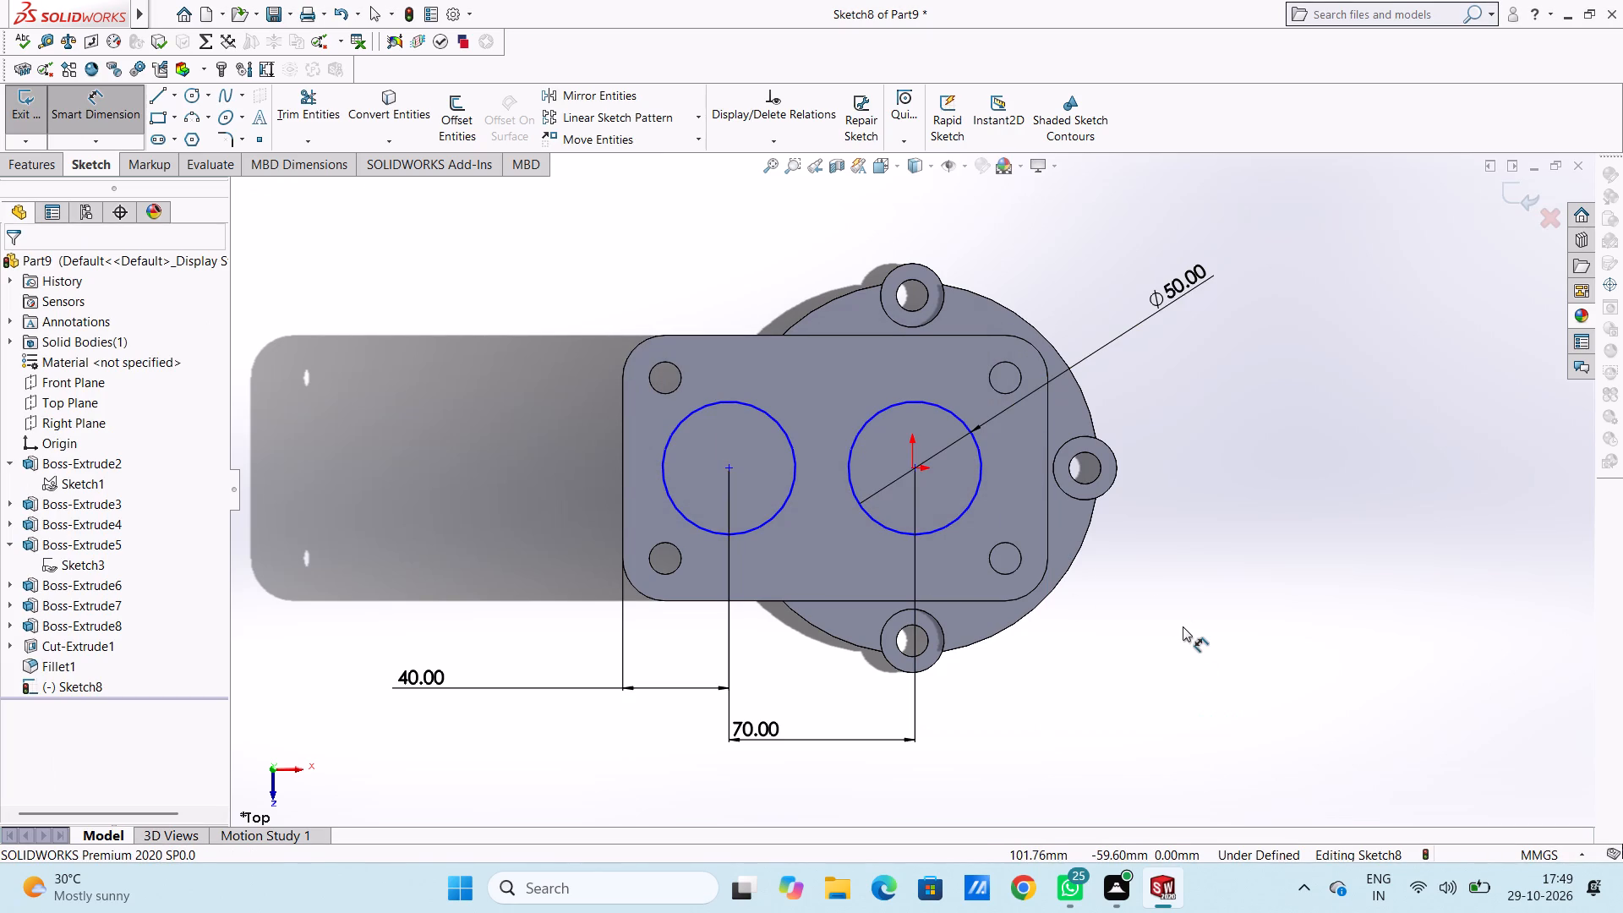
Set the distance between the flange's short edge and the centre of the circle farther from the origin to 45 mm.
{"action": "double_click", "coordinate": [459, 681]}
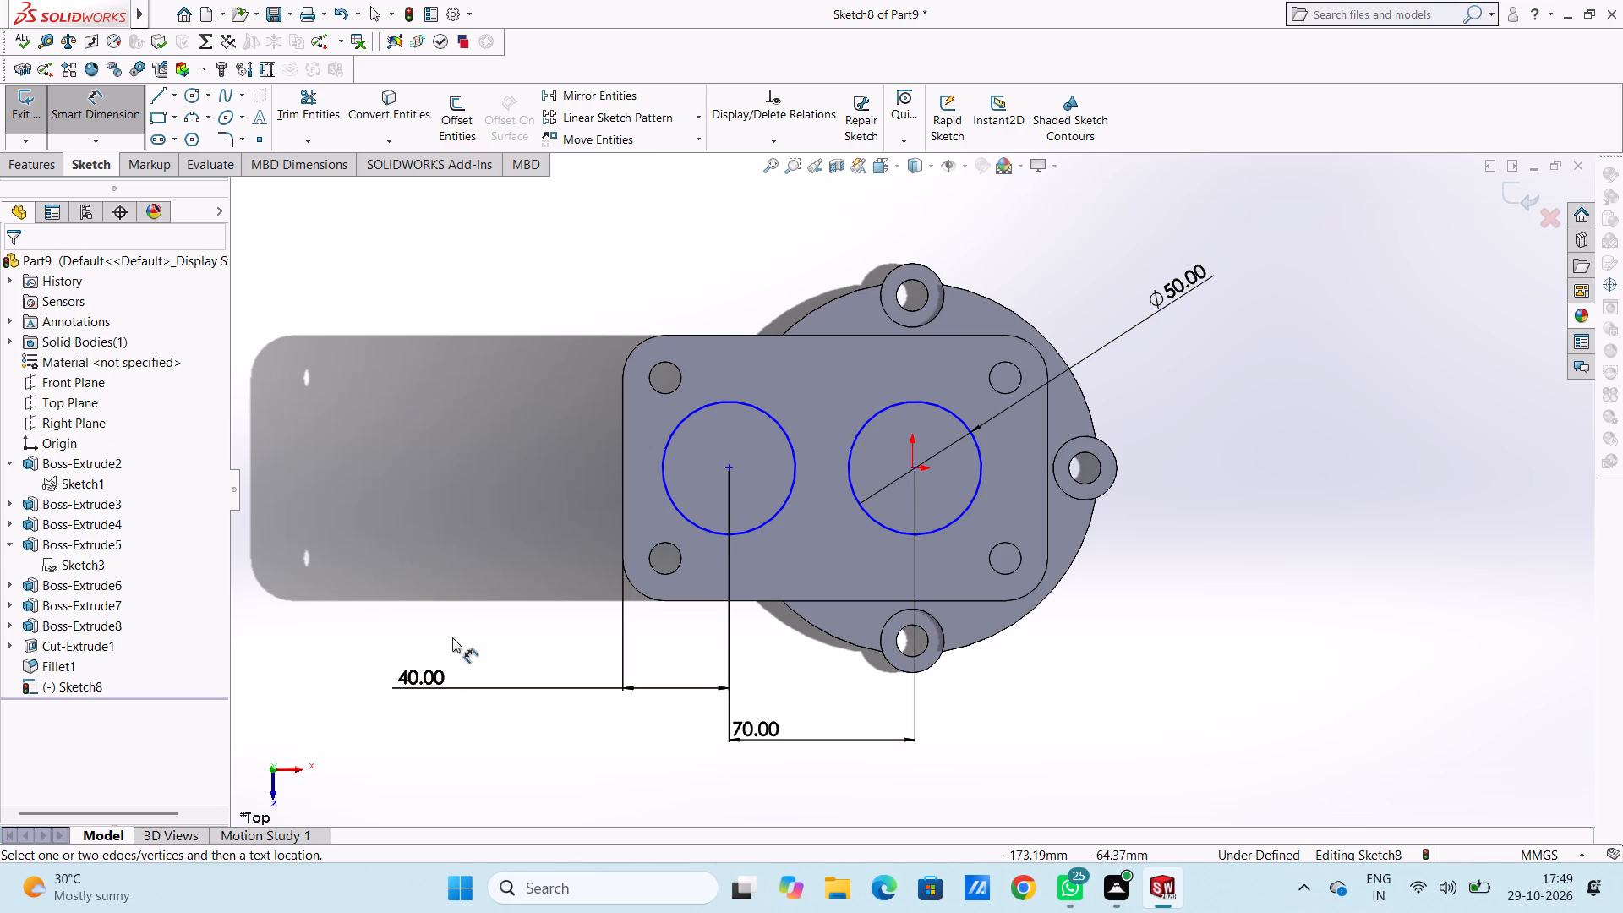
{"action": "double_click", "coordinate": [418, 676]}
{"action": "type", "text": "45"}
{"action": "key", "text": "Return"}
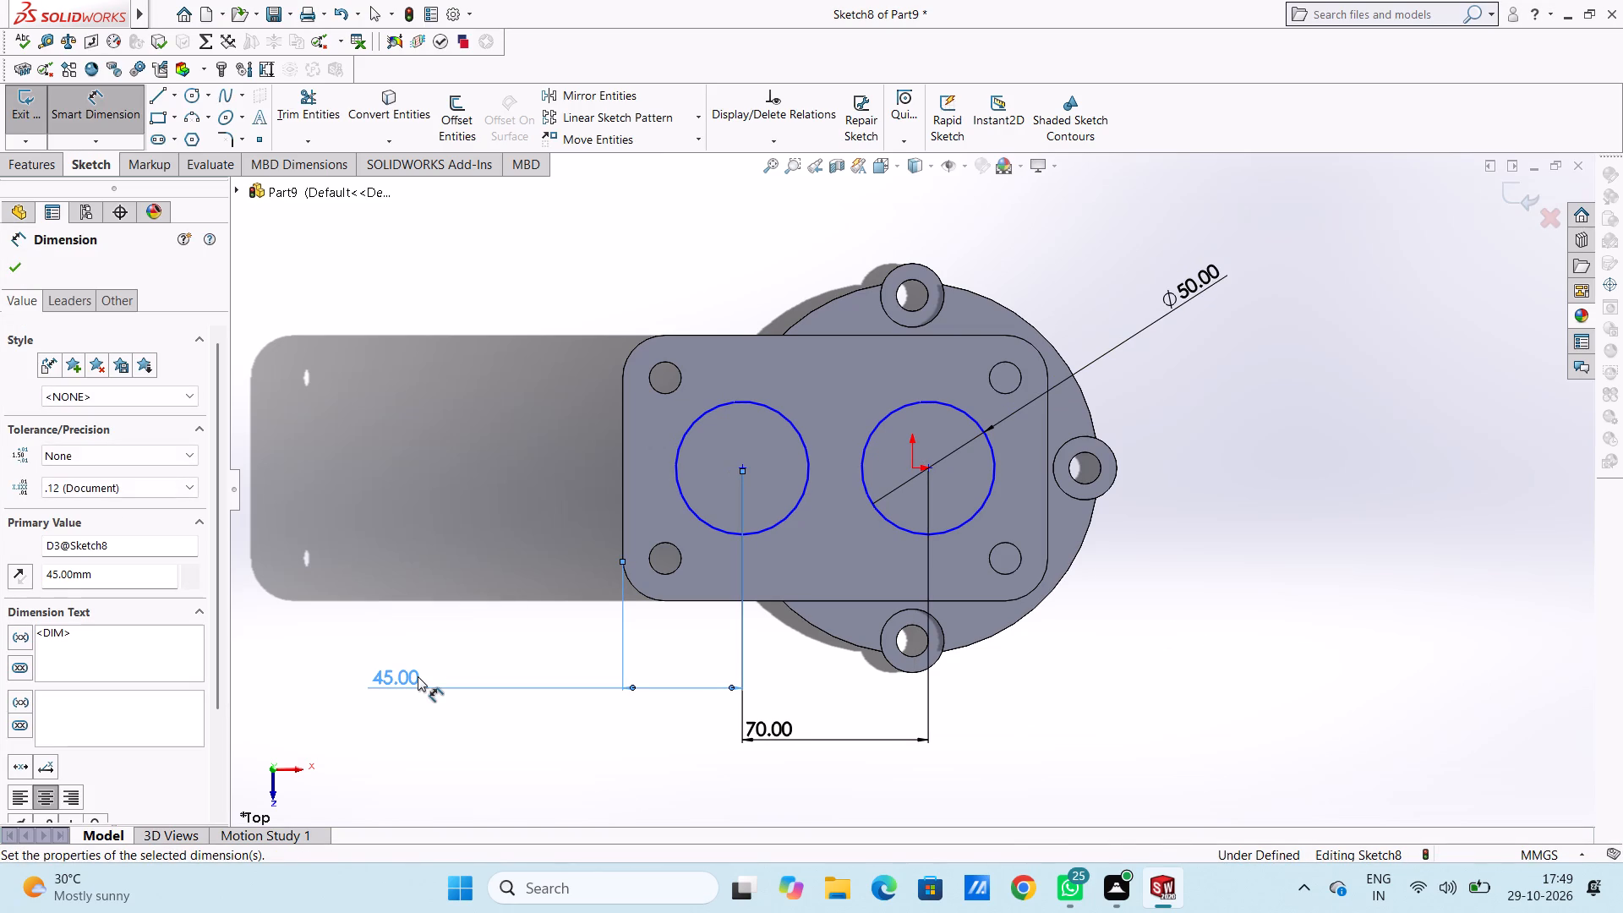
{"action": "left_click", "coordinate": [424, 529]}
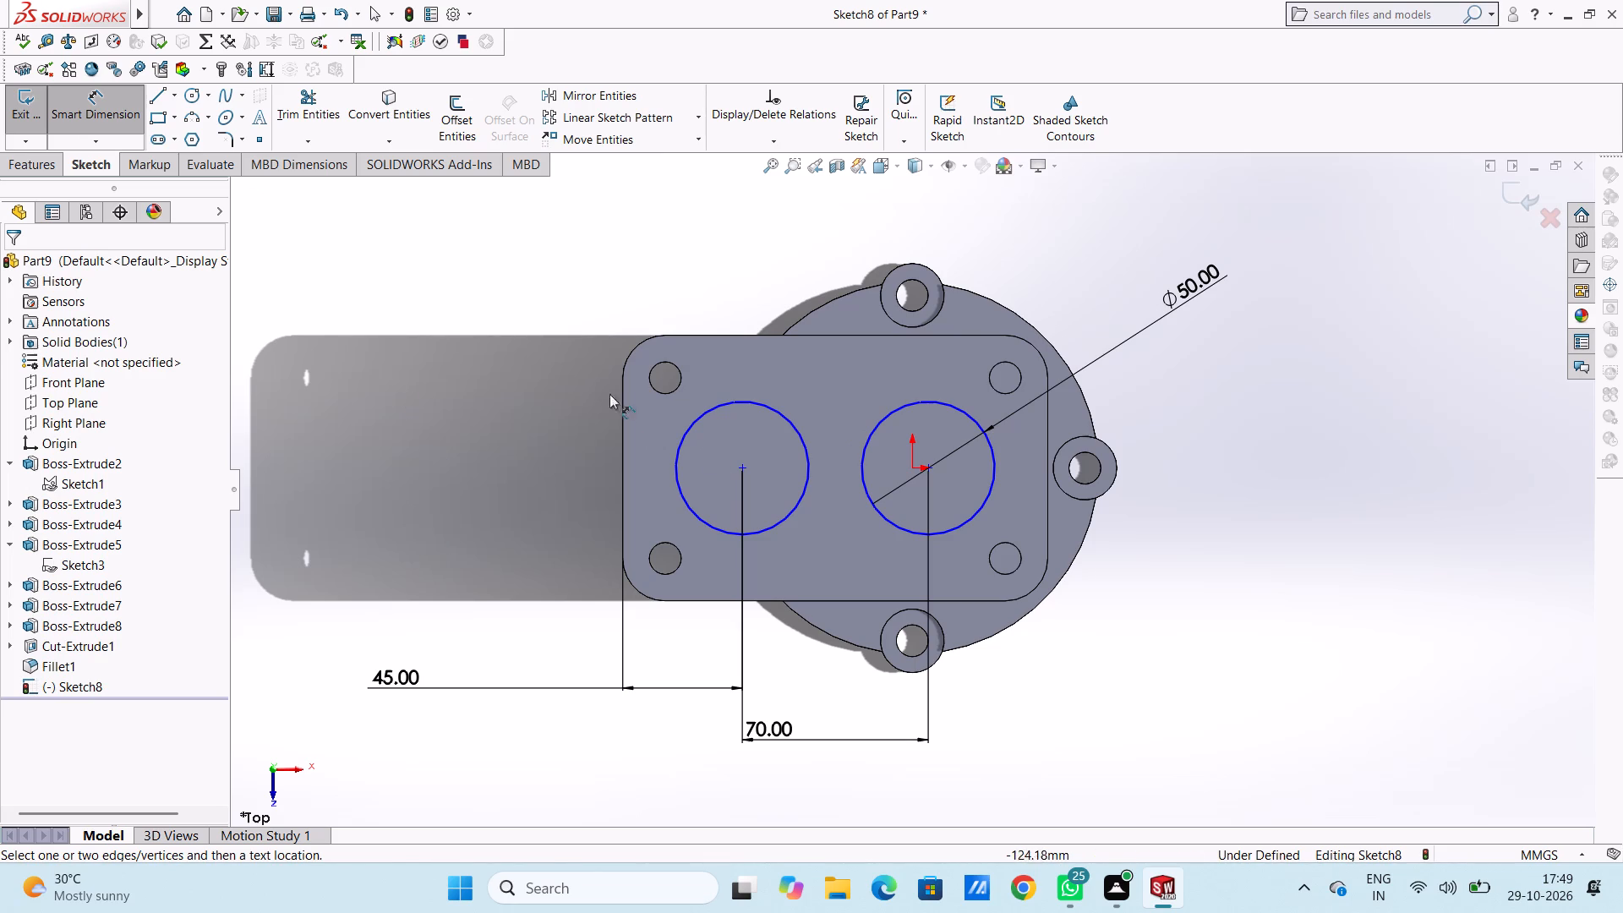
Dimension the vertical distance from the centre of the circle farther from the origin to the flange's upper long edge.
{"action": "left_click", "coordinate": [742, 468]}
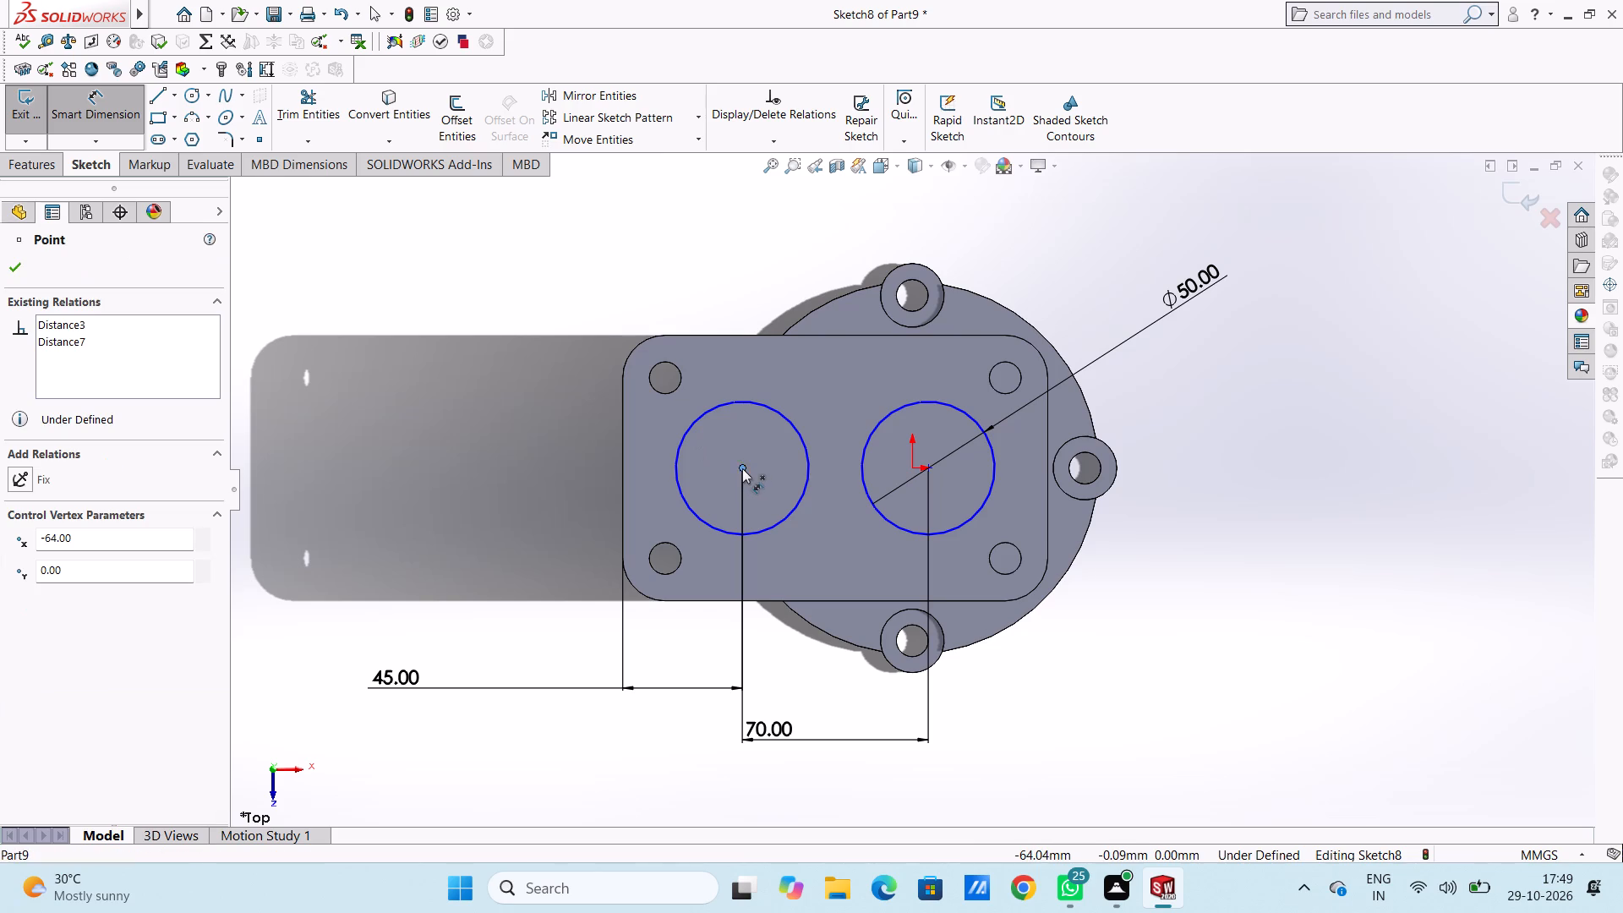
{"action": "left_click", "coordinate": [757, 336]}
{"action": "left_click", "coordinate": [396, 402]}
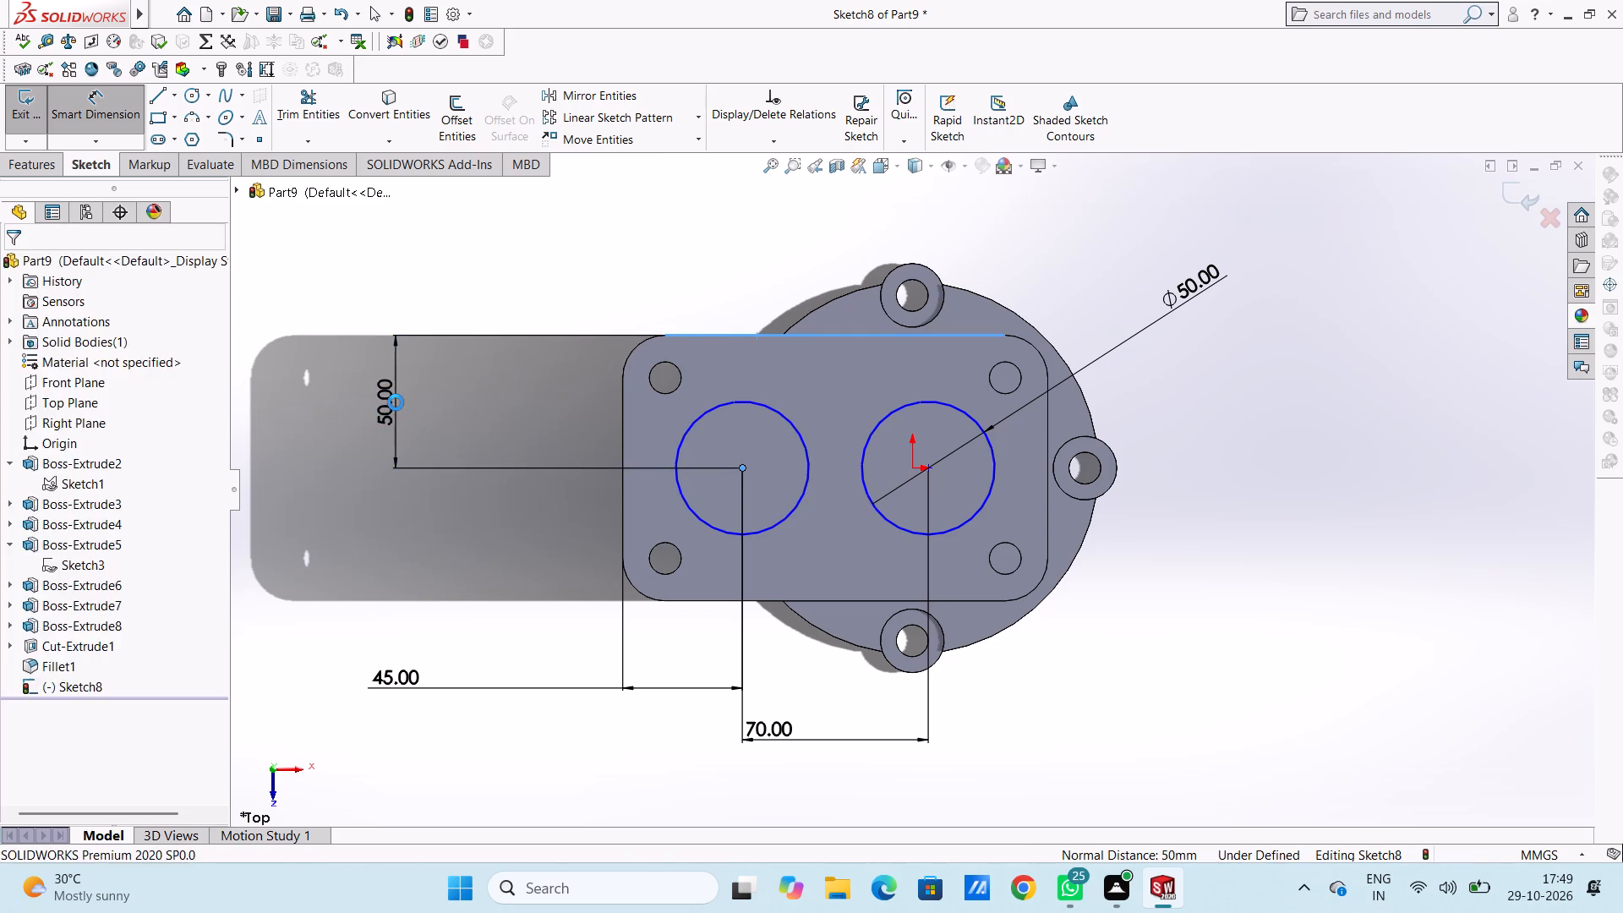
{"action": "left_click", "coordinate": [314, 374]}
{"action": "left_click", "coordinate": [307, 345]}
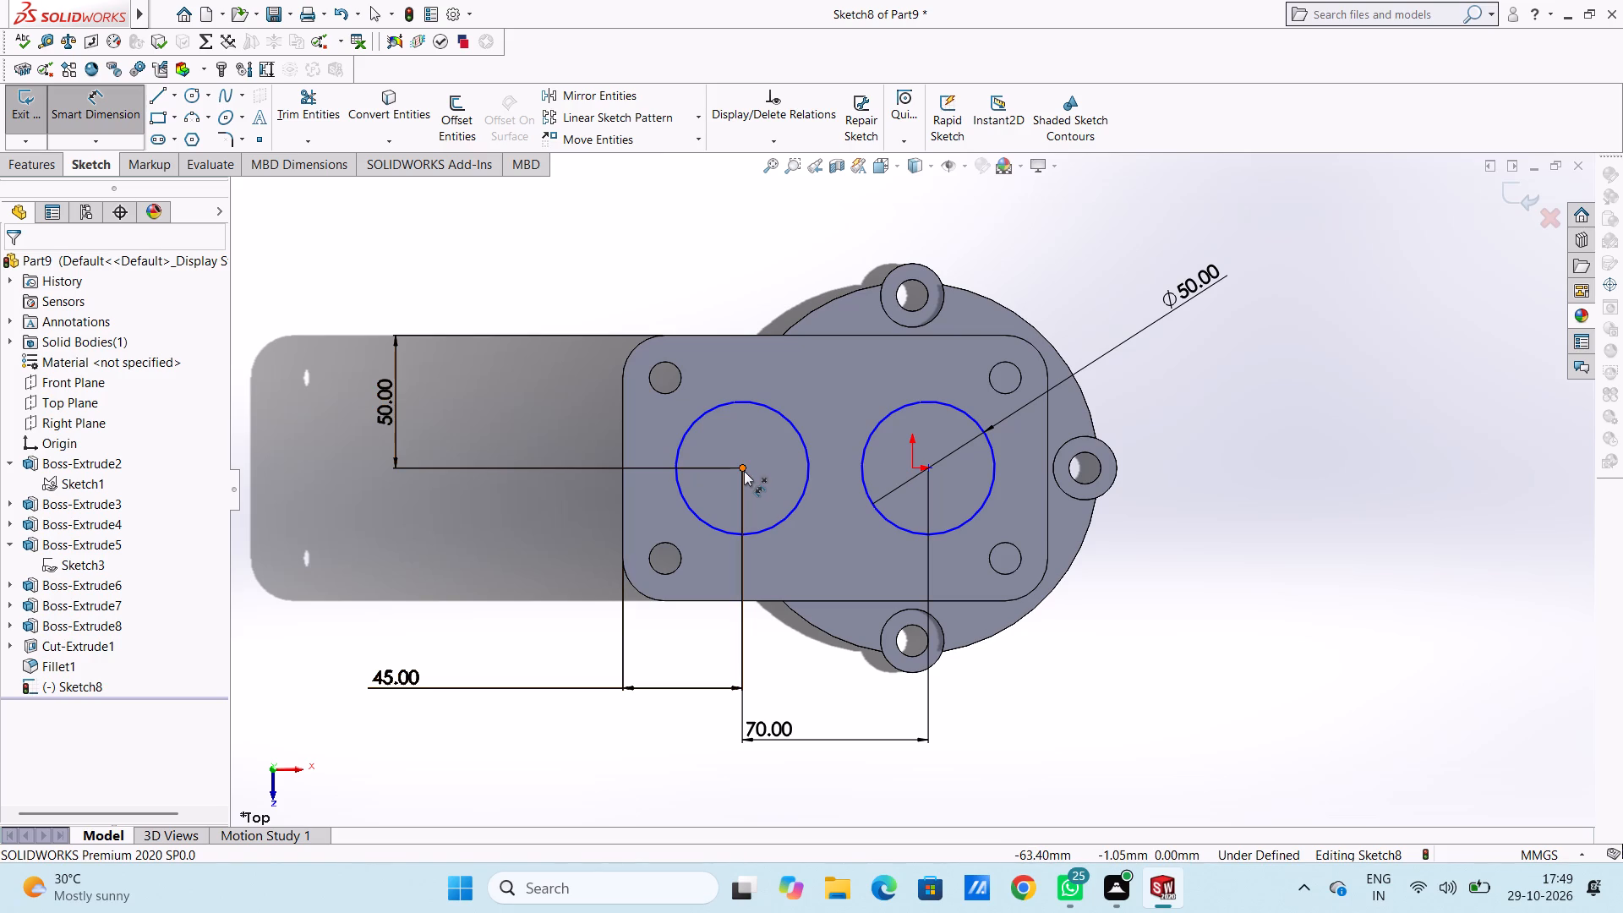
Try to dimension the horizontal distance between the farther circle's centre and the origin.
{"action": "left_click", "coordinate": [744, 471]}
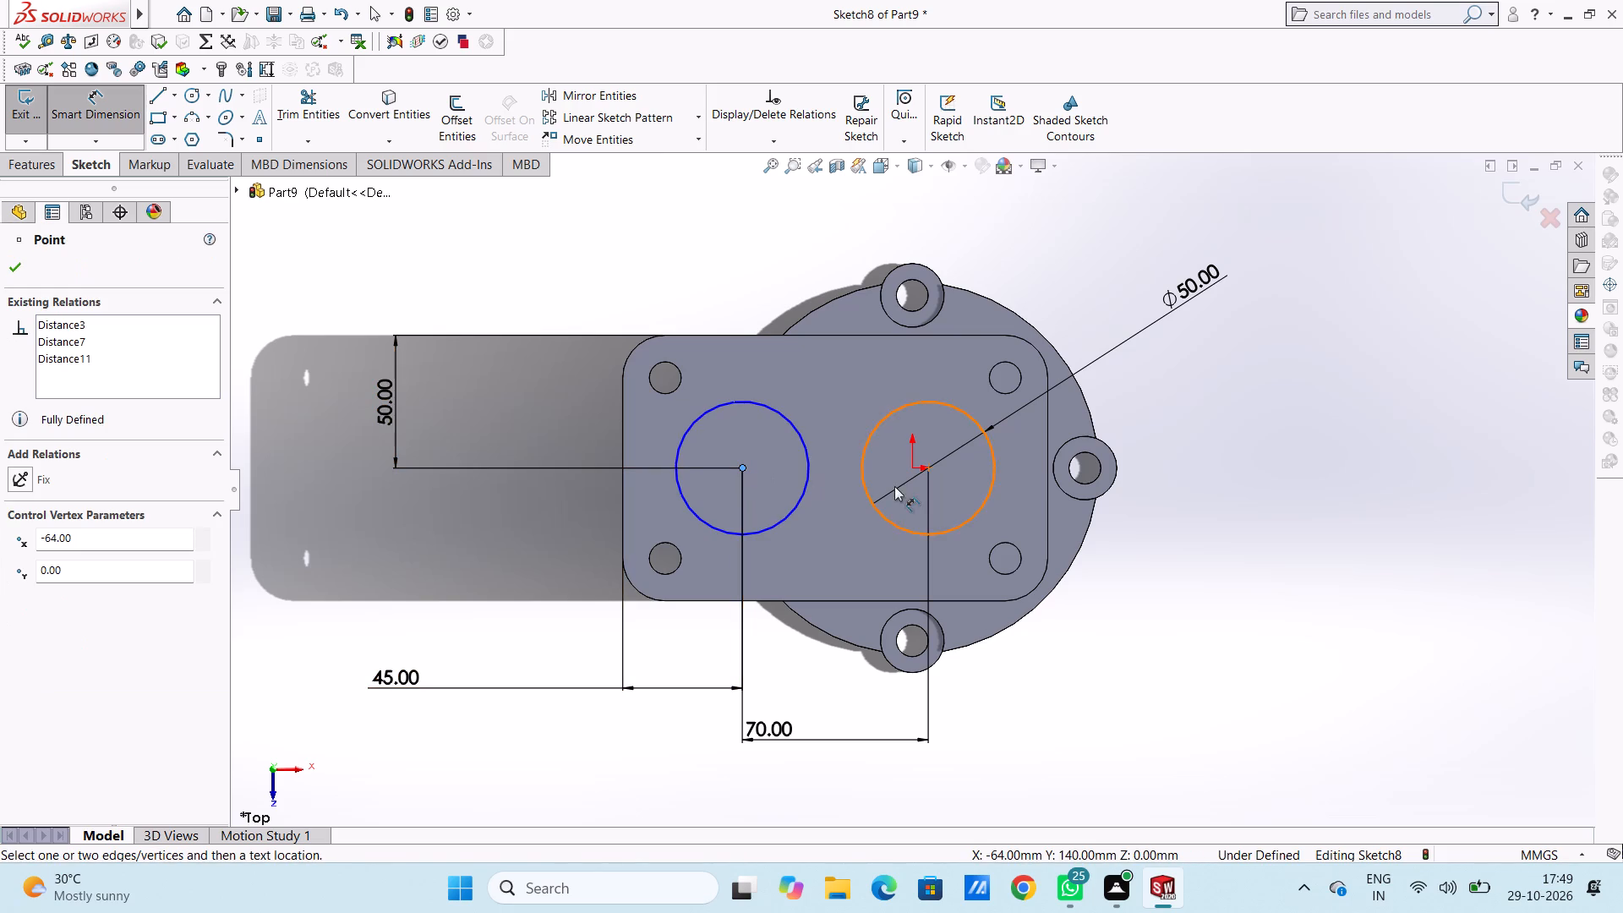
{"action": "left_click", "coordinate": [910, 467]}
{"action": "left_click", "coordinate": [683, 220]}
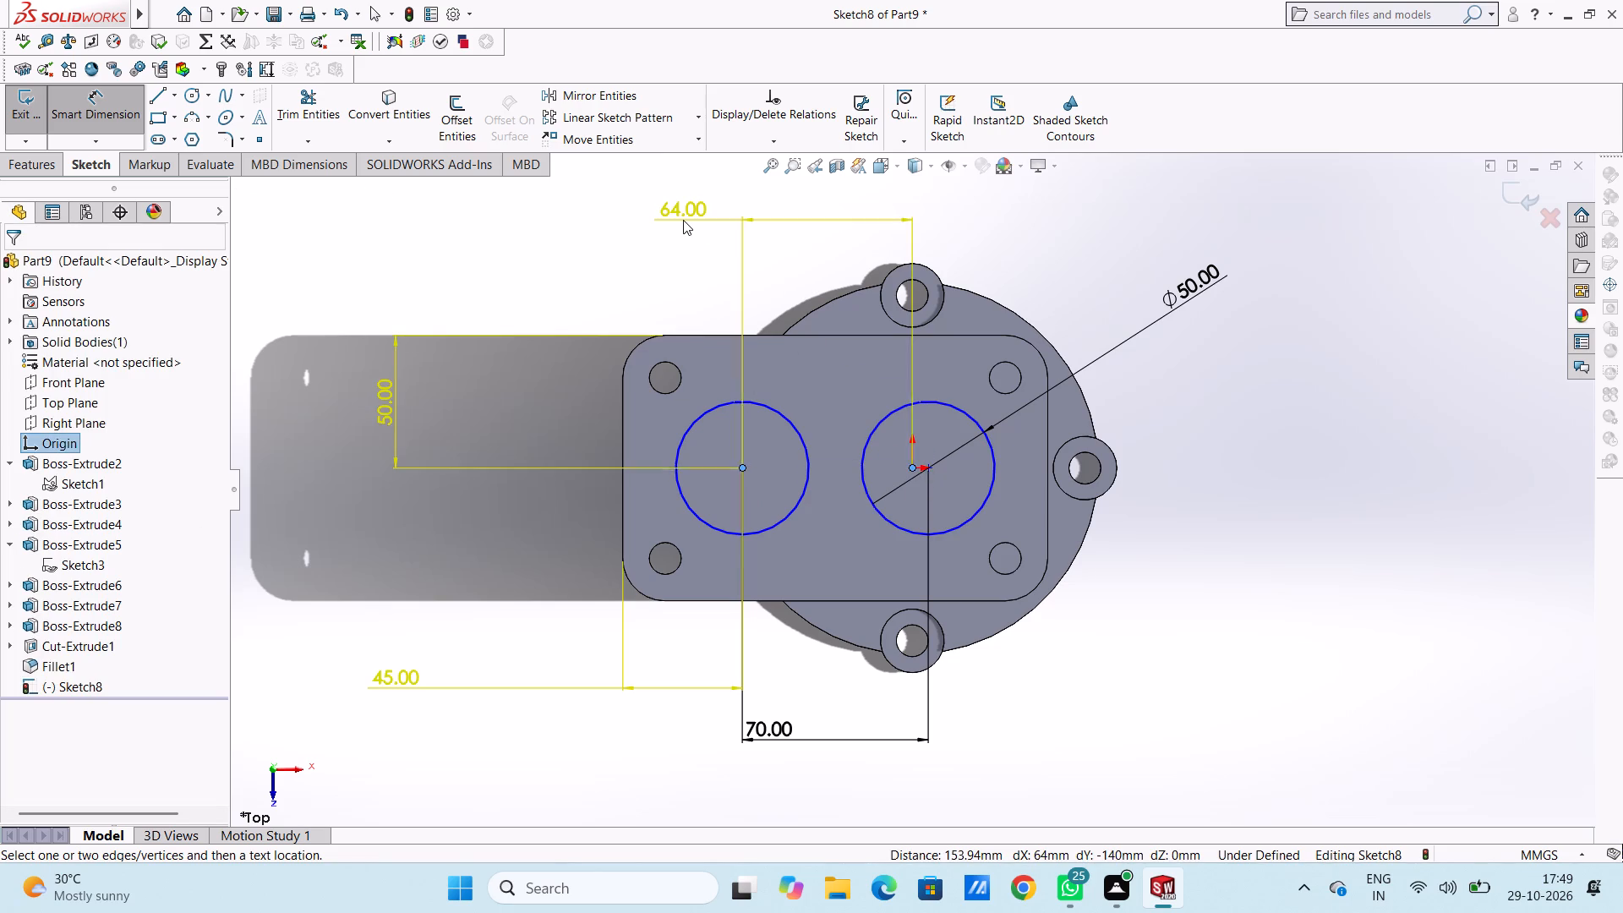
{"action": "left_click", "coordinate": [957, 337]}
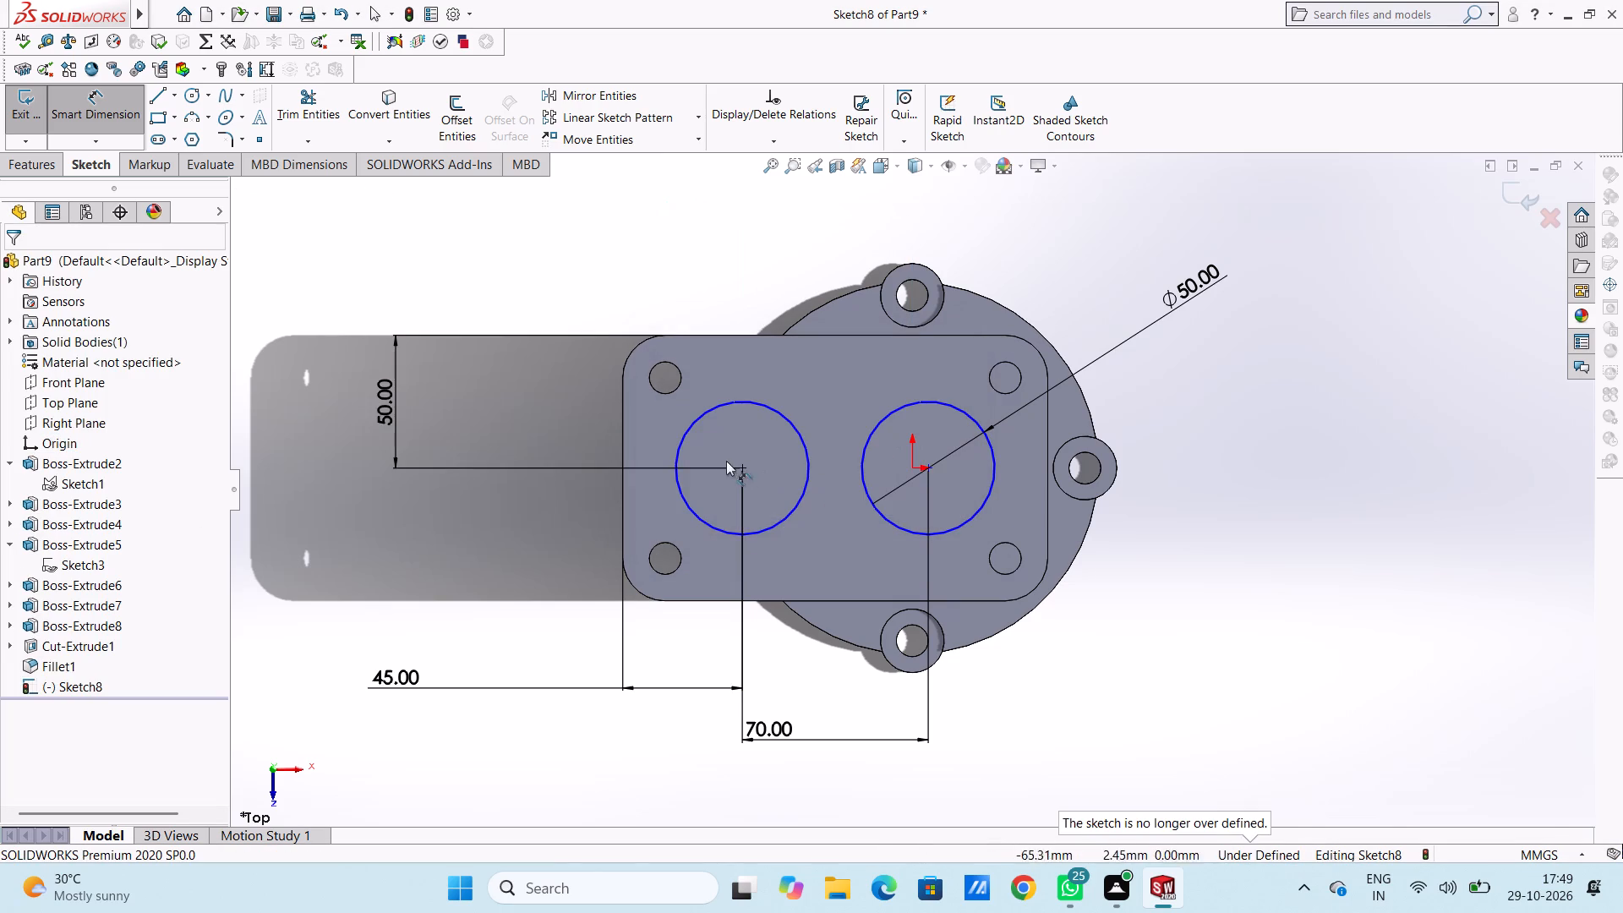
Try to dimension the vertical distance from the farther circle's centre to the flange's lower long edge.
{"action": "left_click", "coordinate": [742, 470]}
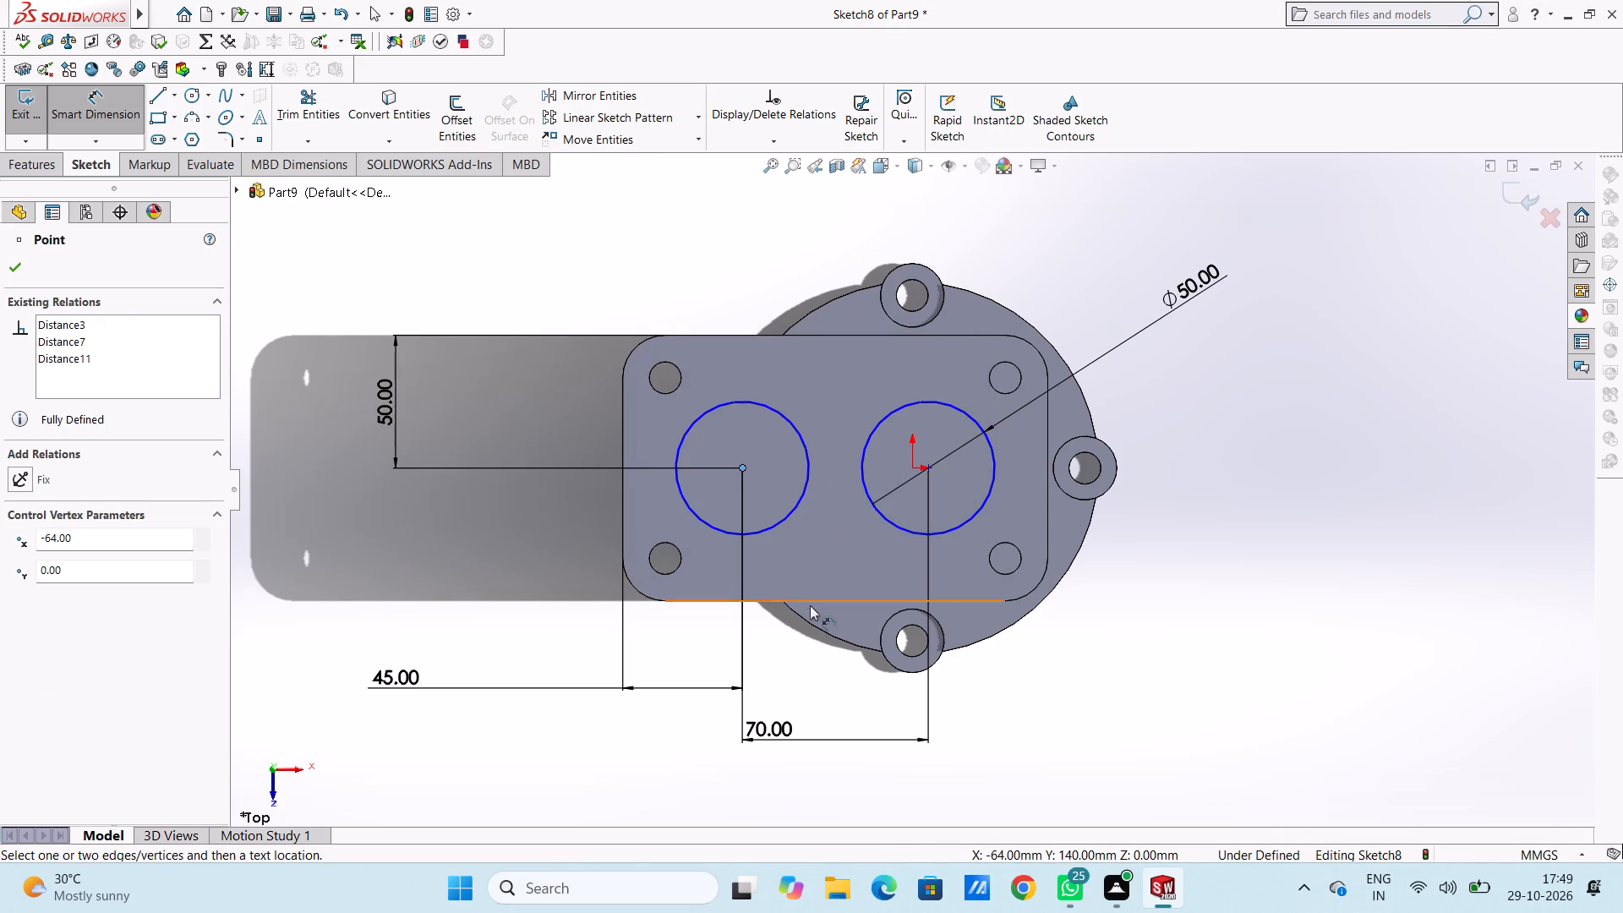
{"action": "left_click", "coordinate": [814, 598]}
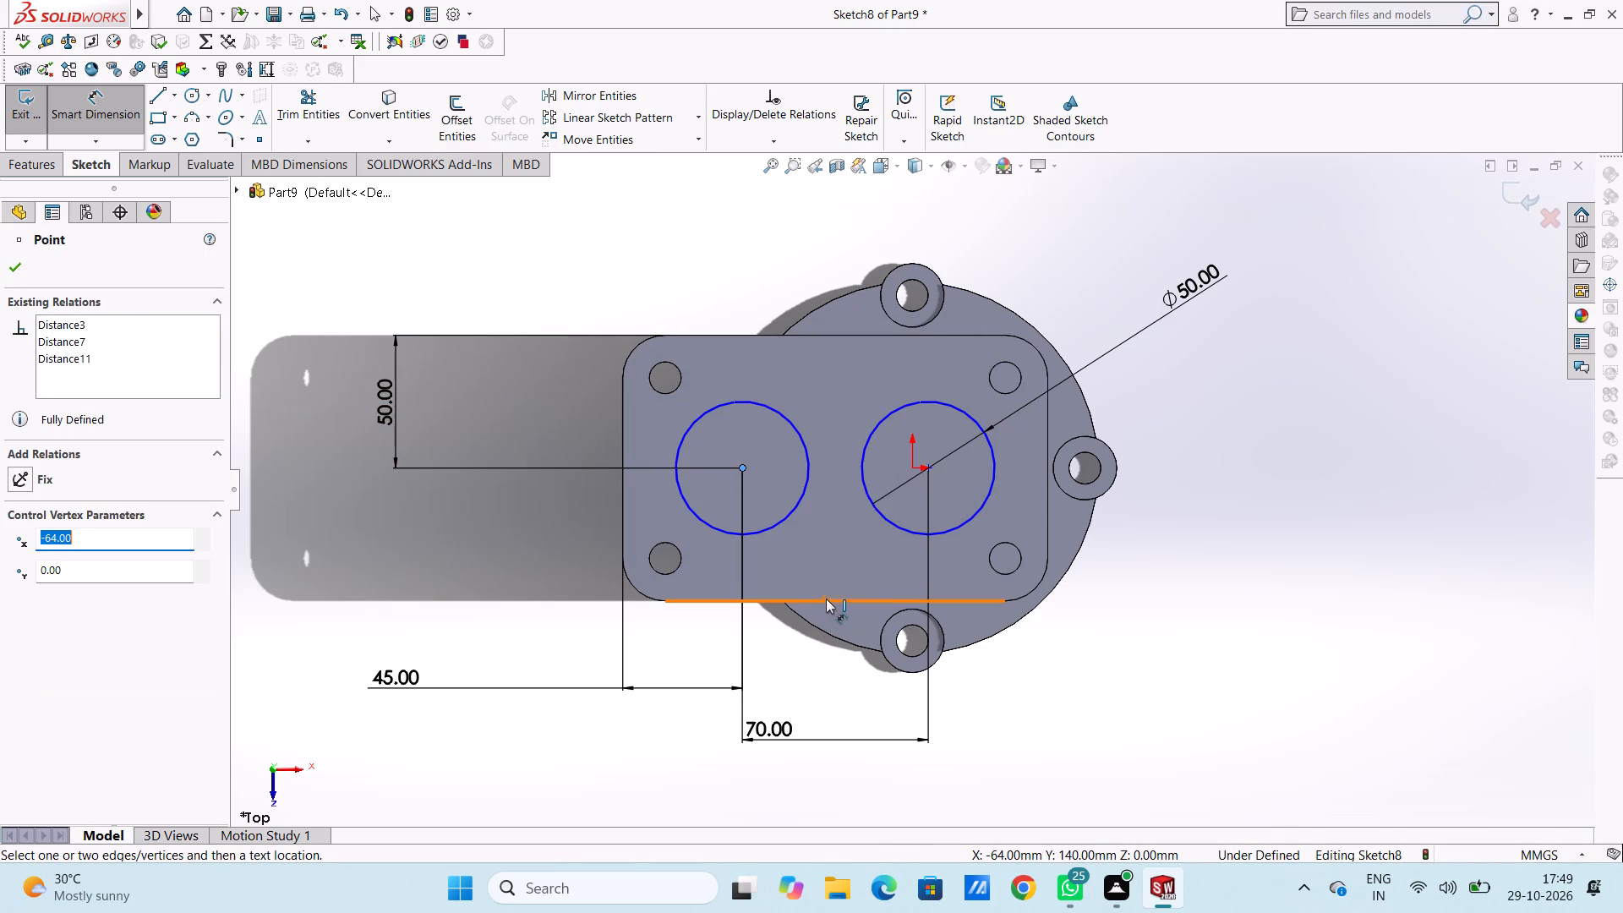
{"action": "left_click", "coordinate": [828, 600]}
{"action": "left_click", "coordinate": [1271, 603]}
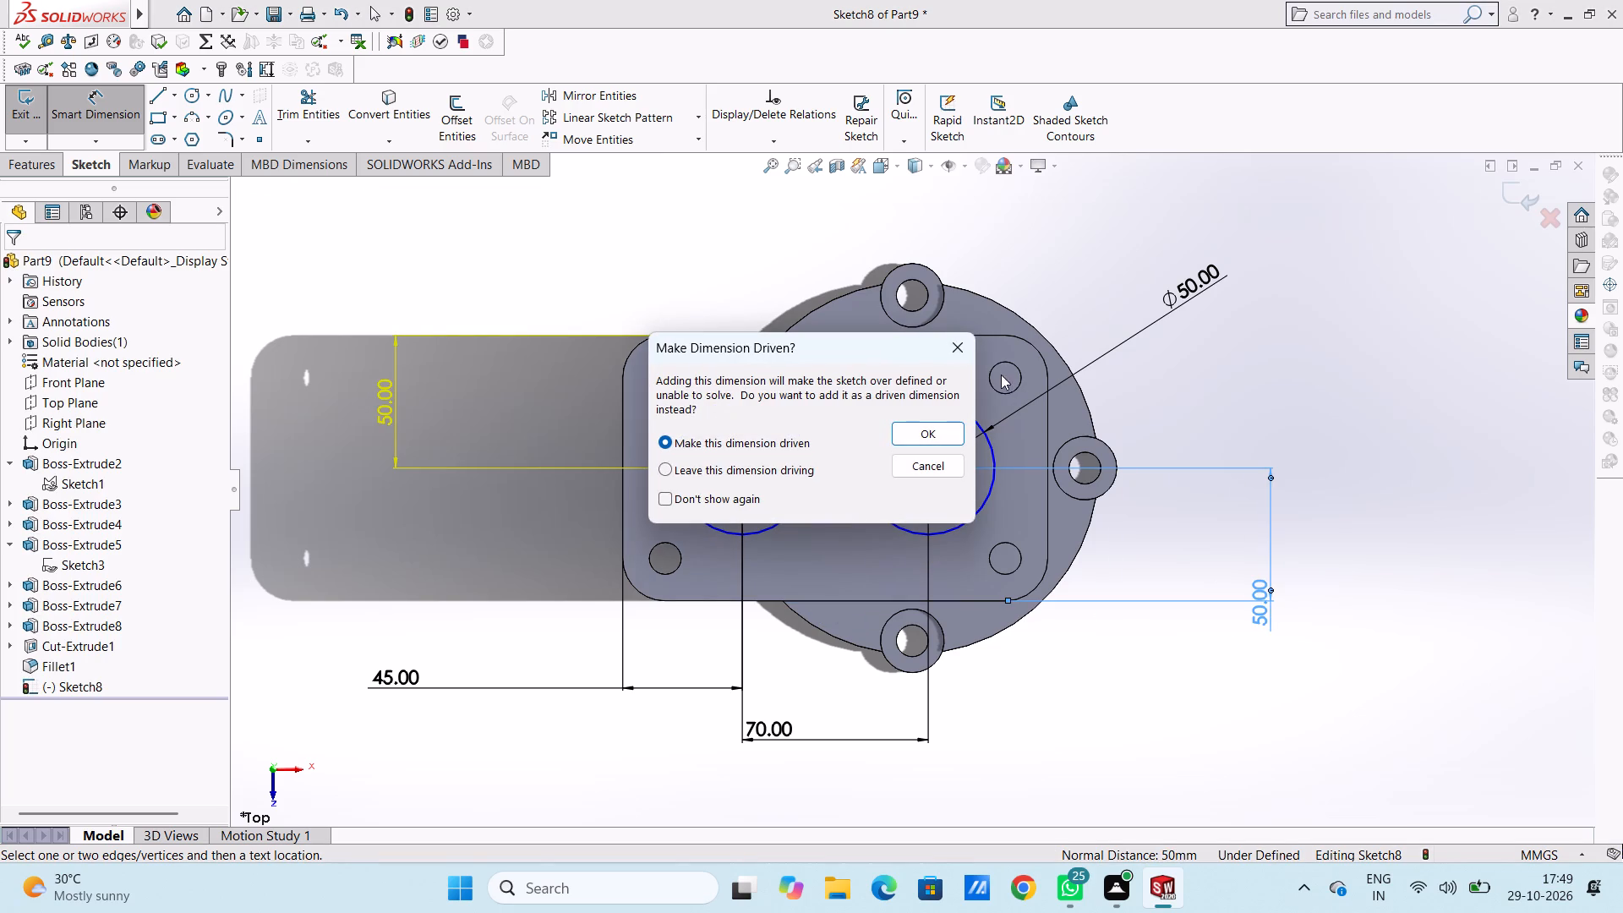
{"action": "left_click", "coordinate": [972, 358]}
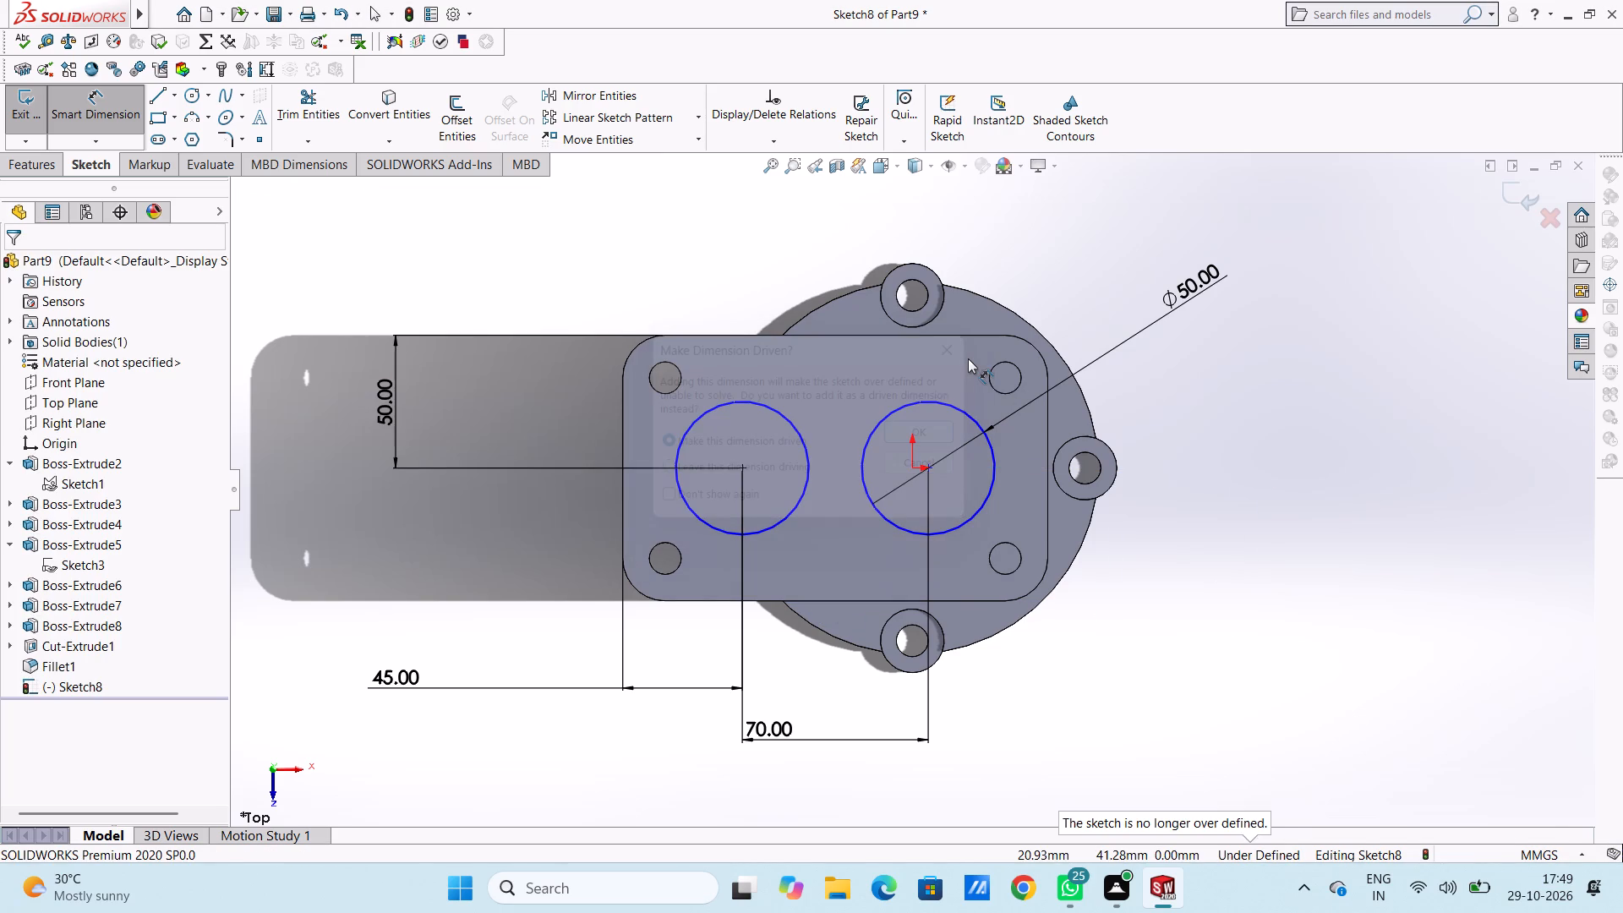
Add a horizontal relation between the origin and the centre of the circle farther from it.
{"action": "left_click", "coordinate": [127, 118]}
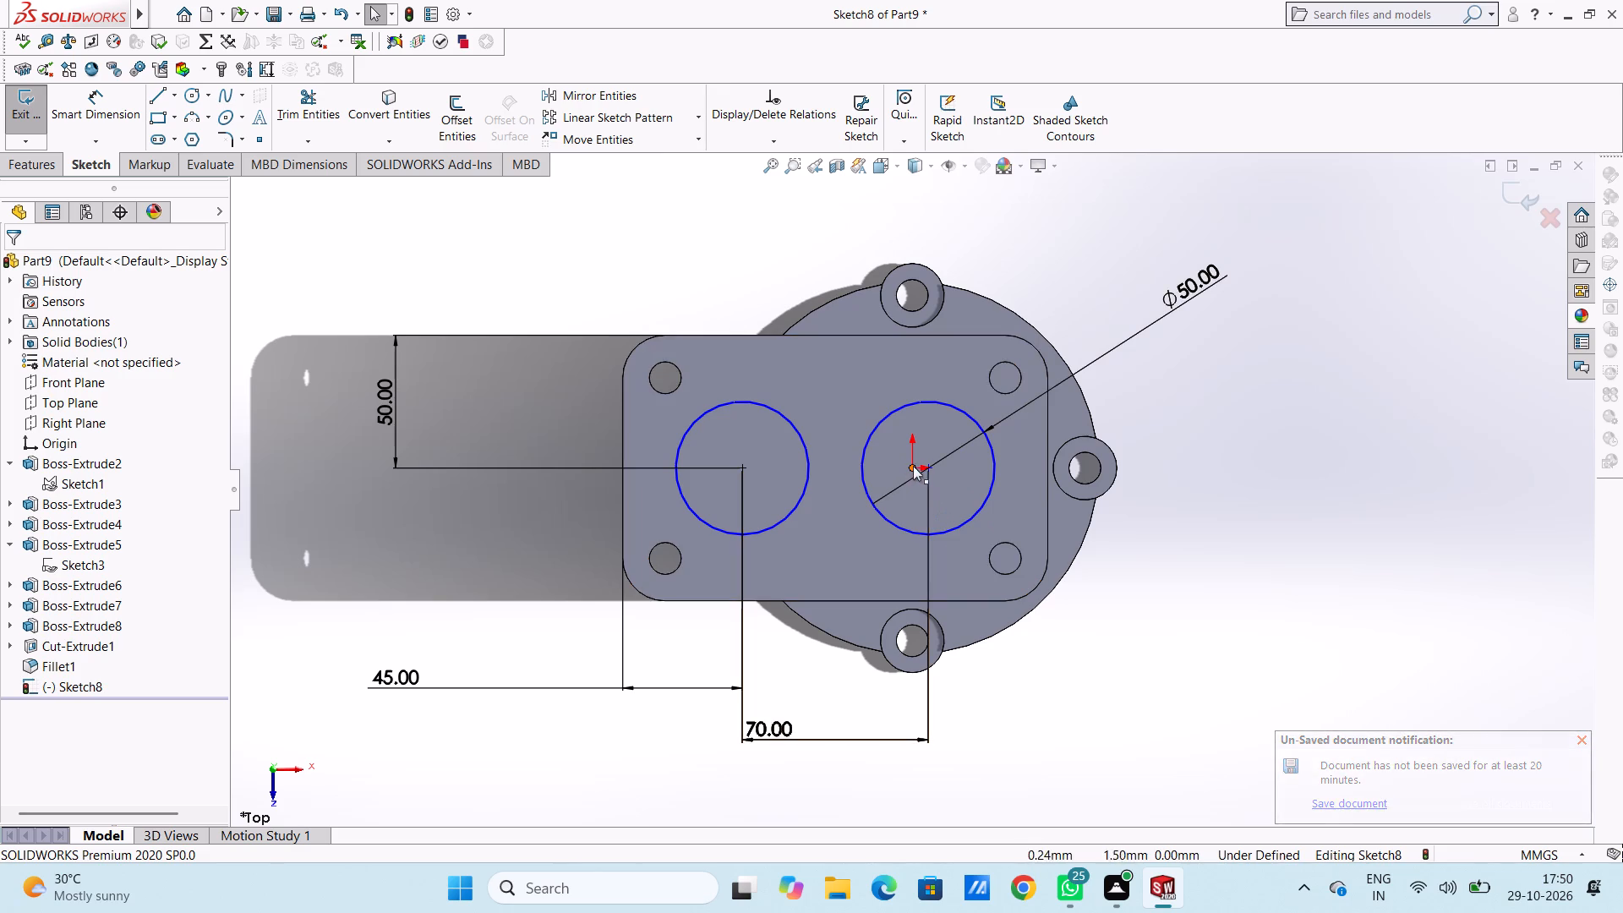
{"action": "left_click", "coordinate": [914, 468]}
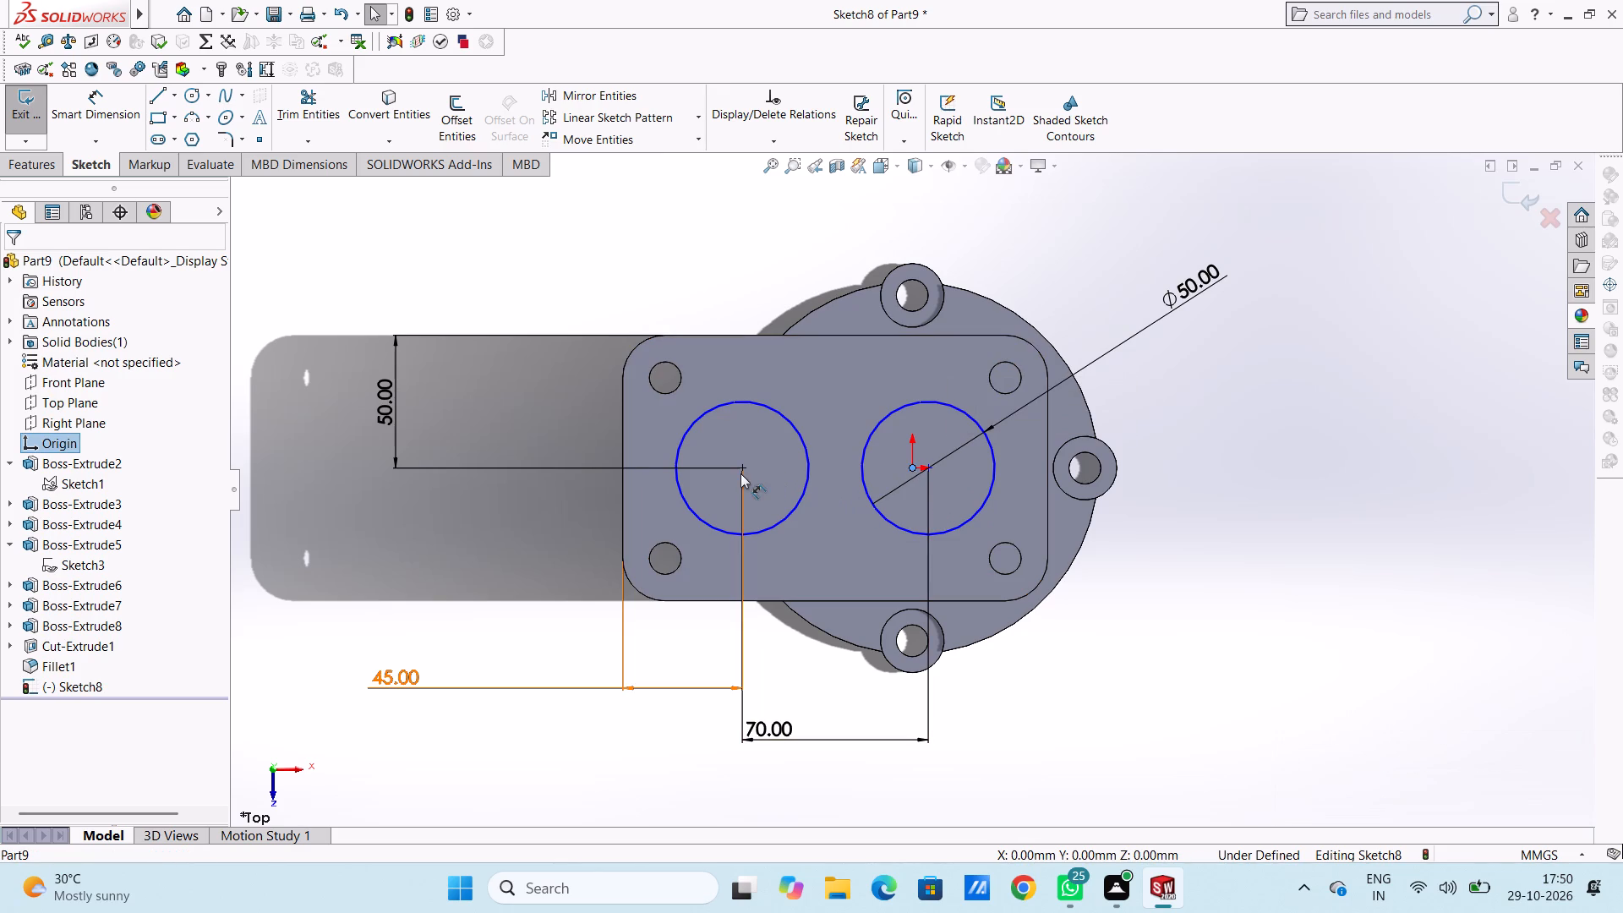
{"action": "left_click", "coordinate": [741, 469], "text": "ctrl"}
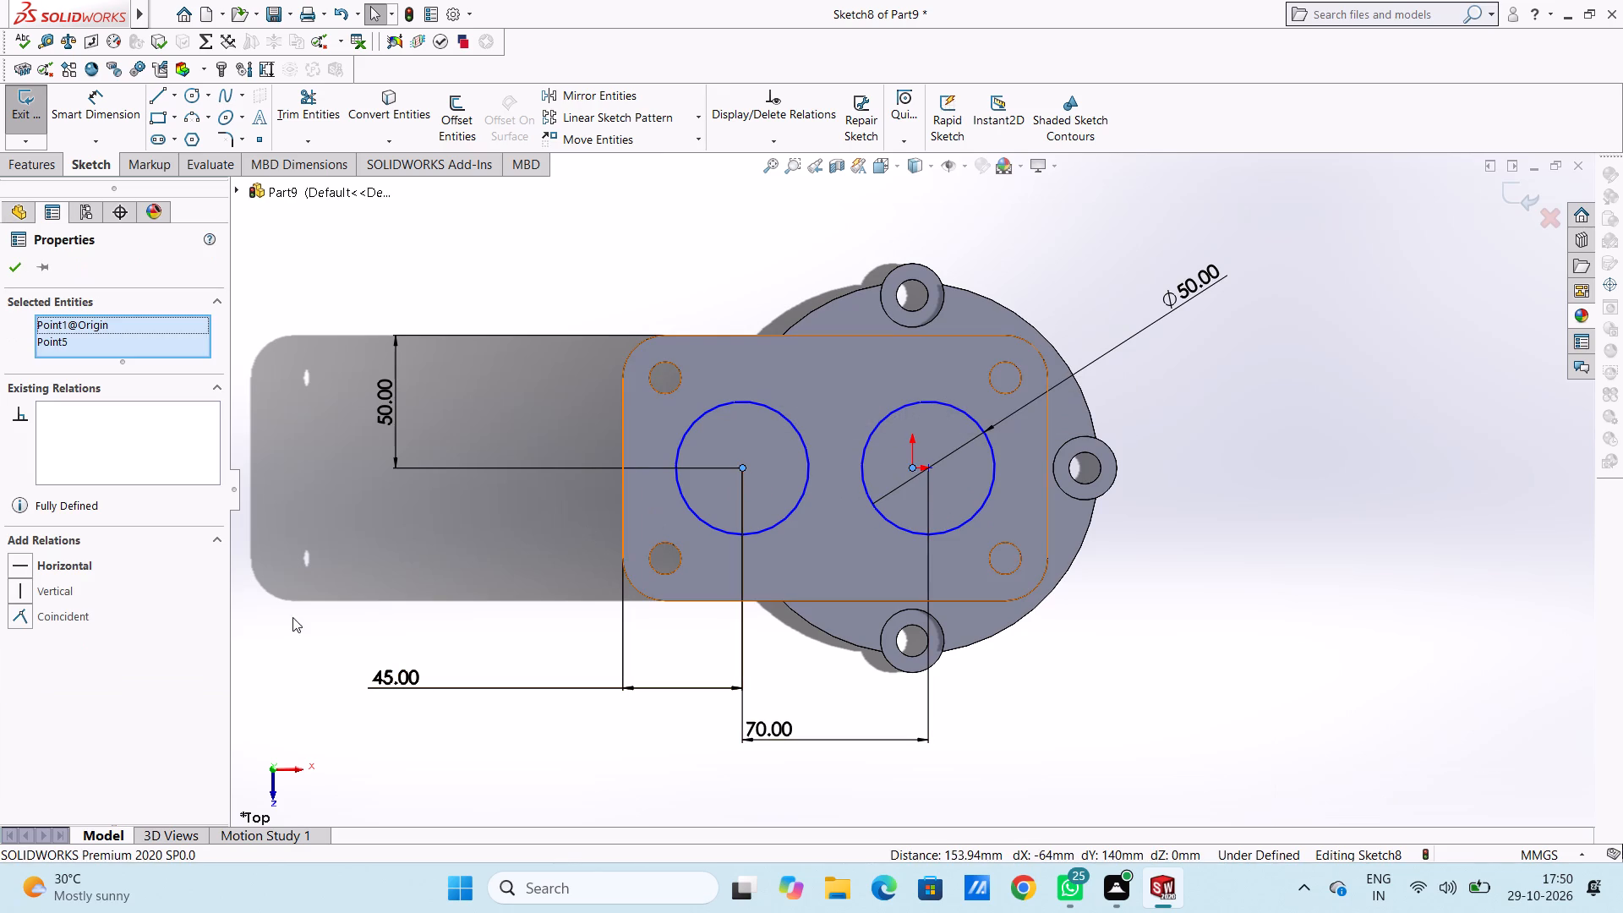
{"action": "left_click", "coordinate": [28, 558]}
{"action": "left_click", "coordinate": [425, 553]}
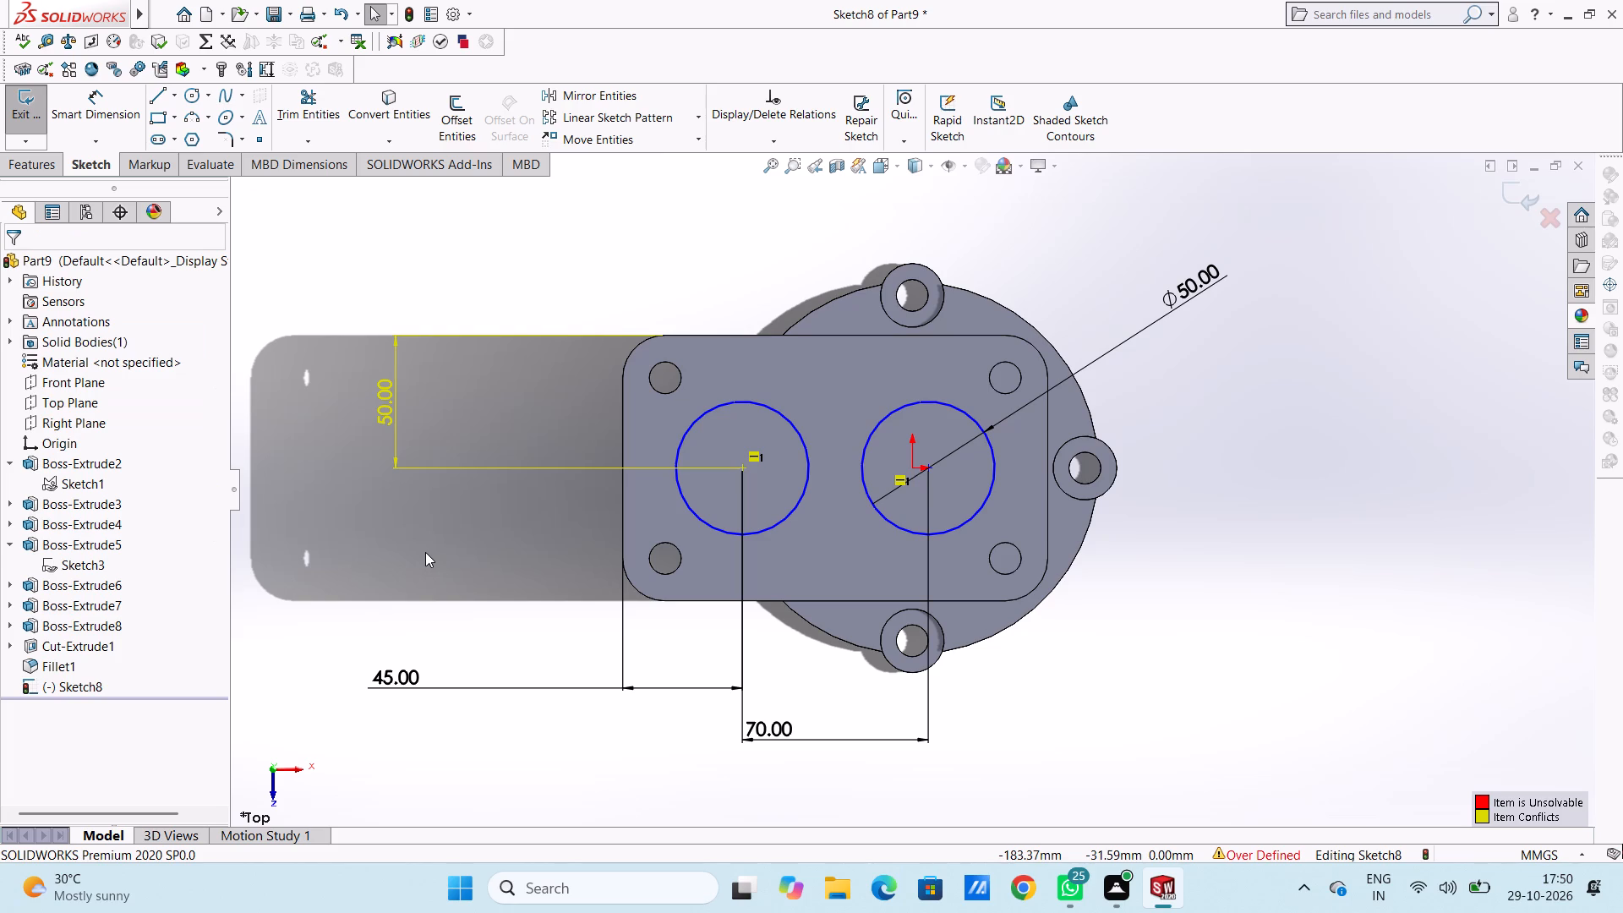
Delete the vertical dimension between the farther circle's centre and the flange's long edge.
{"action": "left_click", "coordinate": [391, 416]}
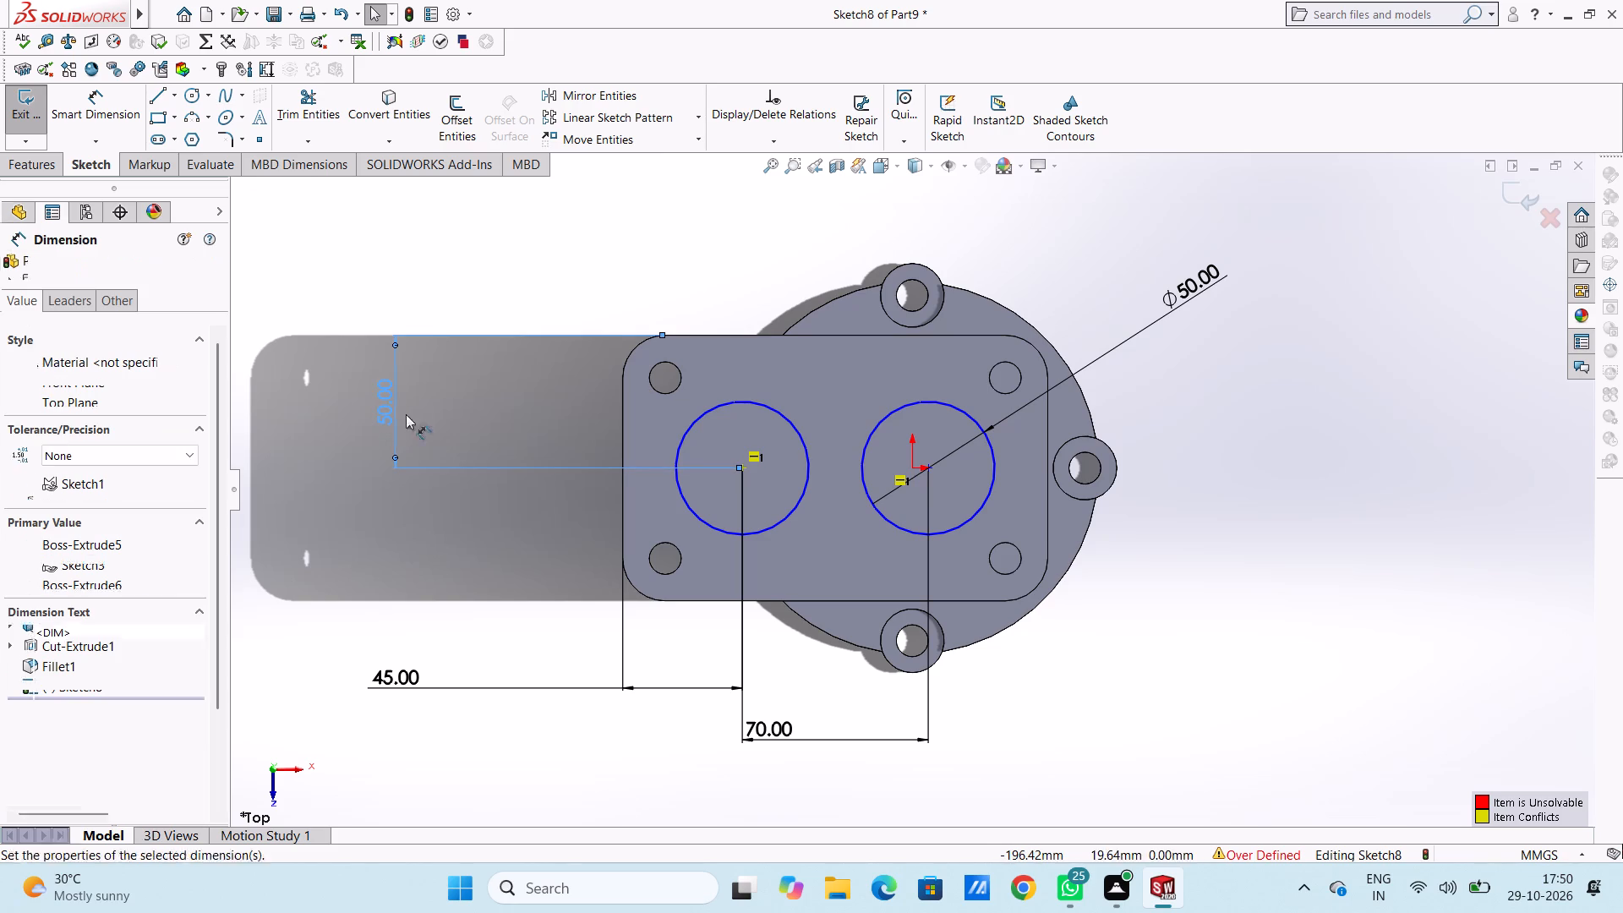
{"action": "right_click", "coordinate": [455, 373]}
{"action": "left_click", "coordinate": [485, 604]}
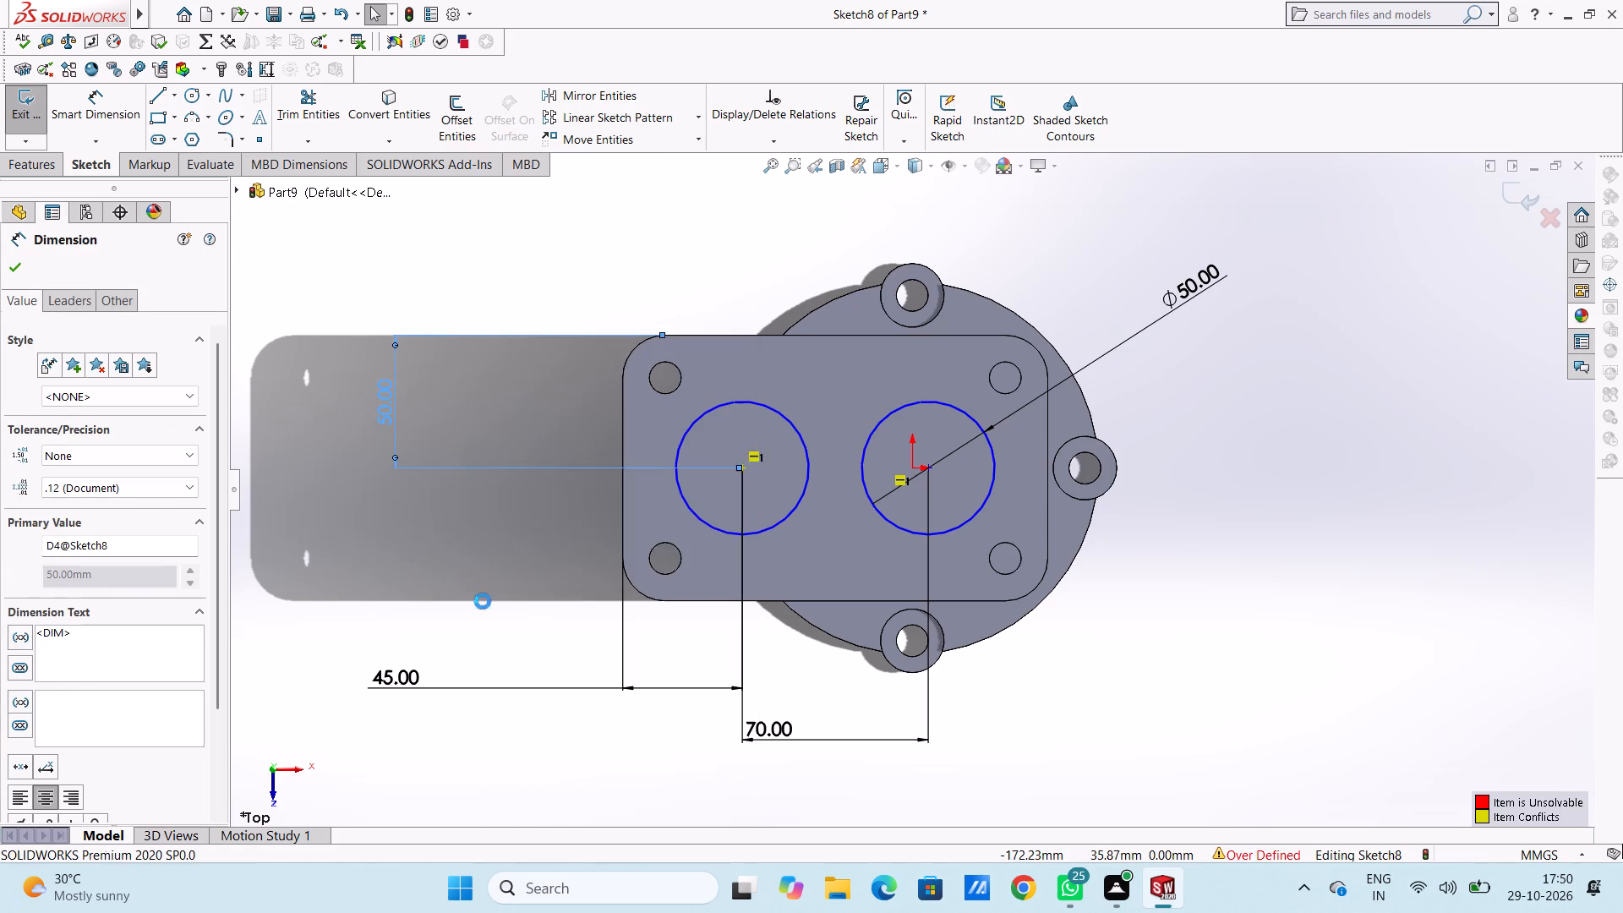
Dimension the diameter of the circle farther from the origin.
{"action": "left_click", "coordinate": [114, 114]}
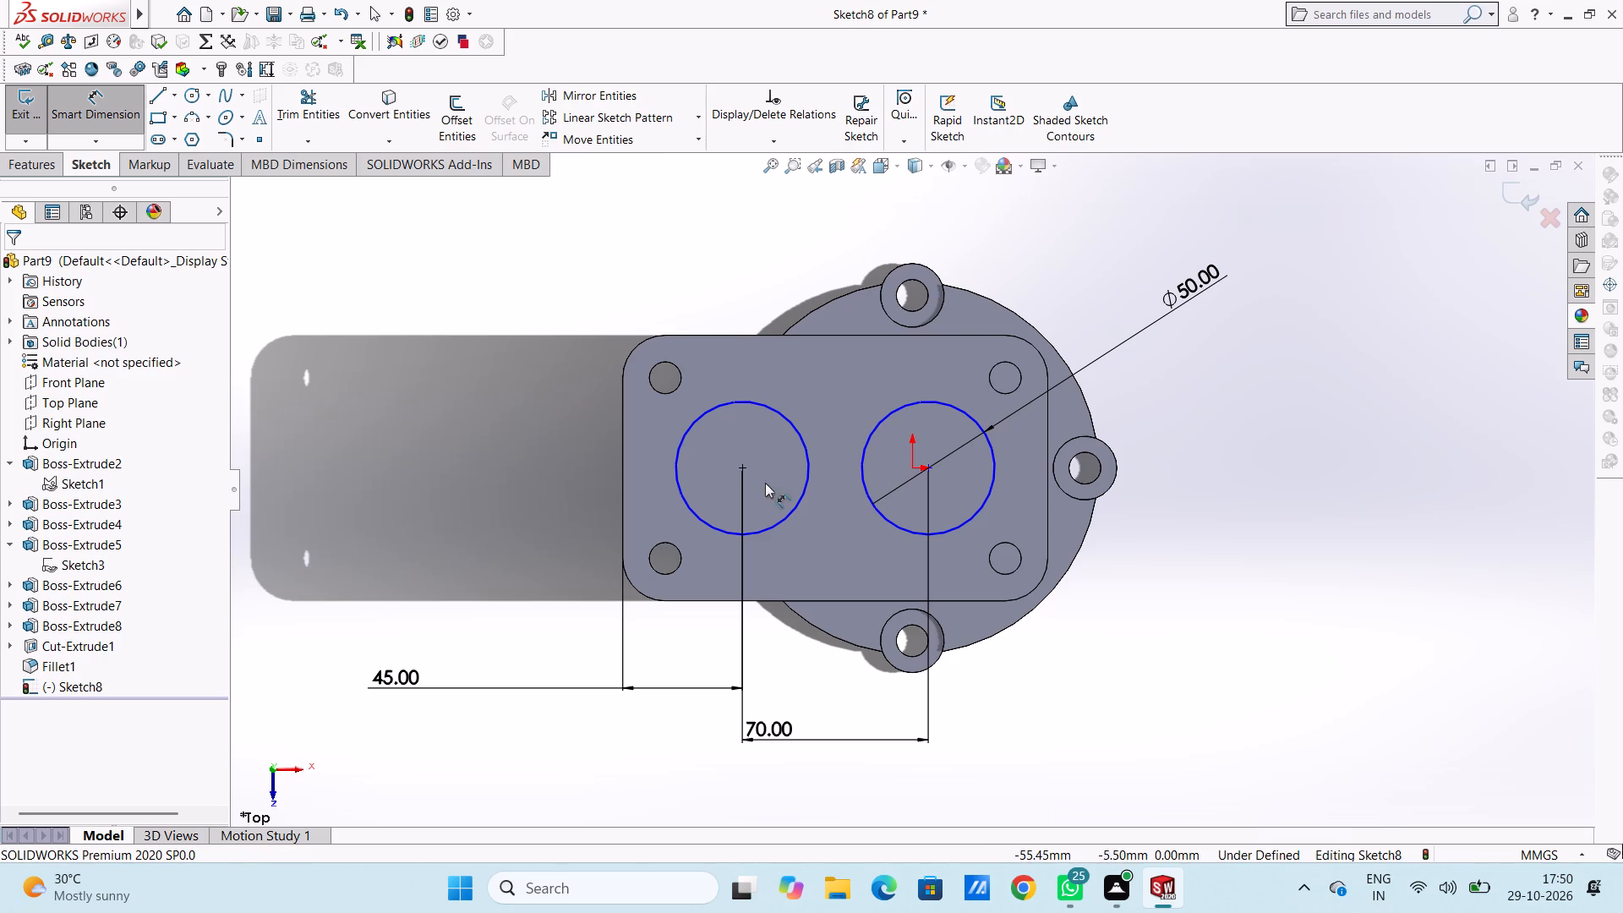
{"action": "left_click", "coordinate": [689, 429]}
{"action": "left_click", "coordinate": [456, 256]}
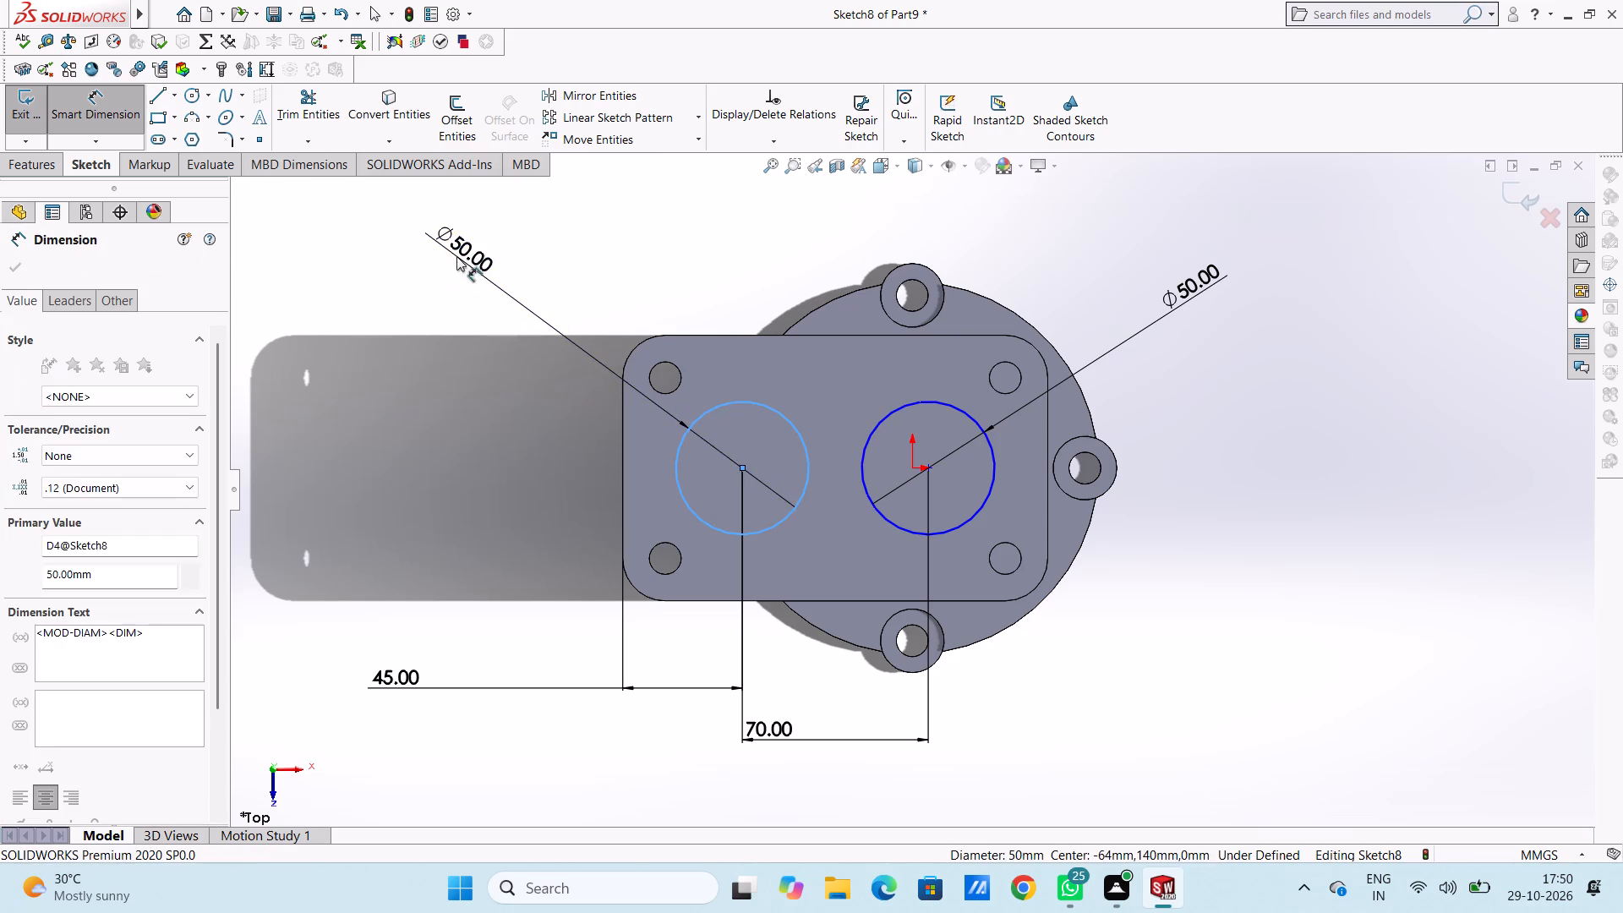
{"action": "left_click", "coordinate": [383, 224]}
{"action": "left_click", "coordinate": [366, 282]}
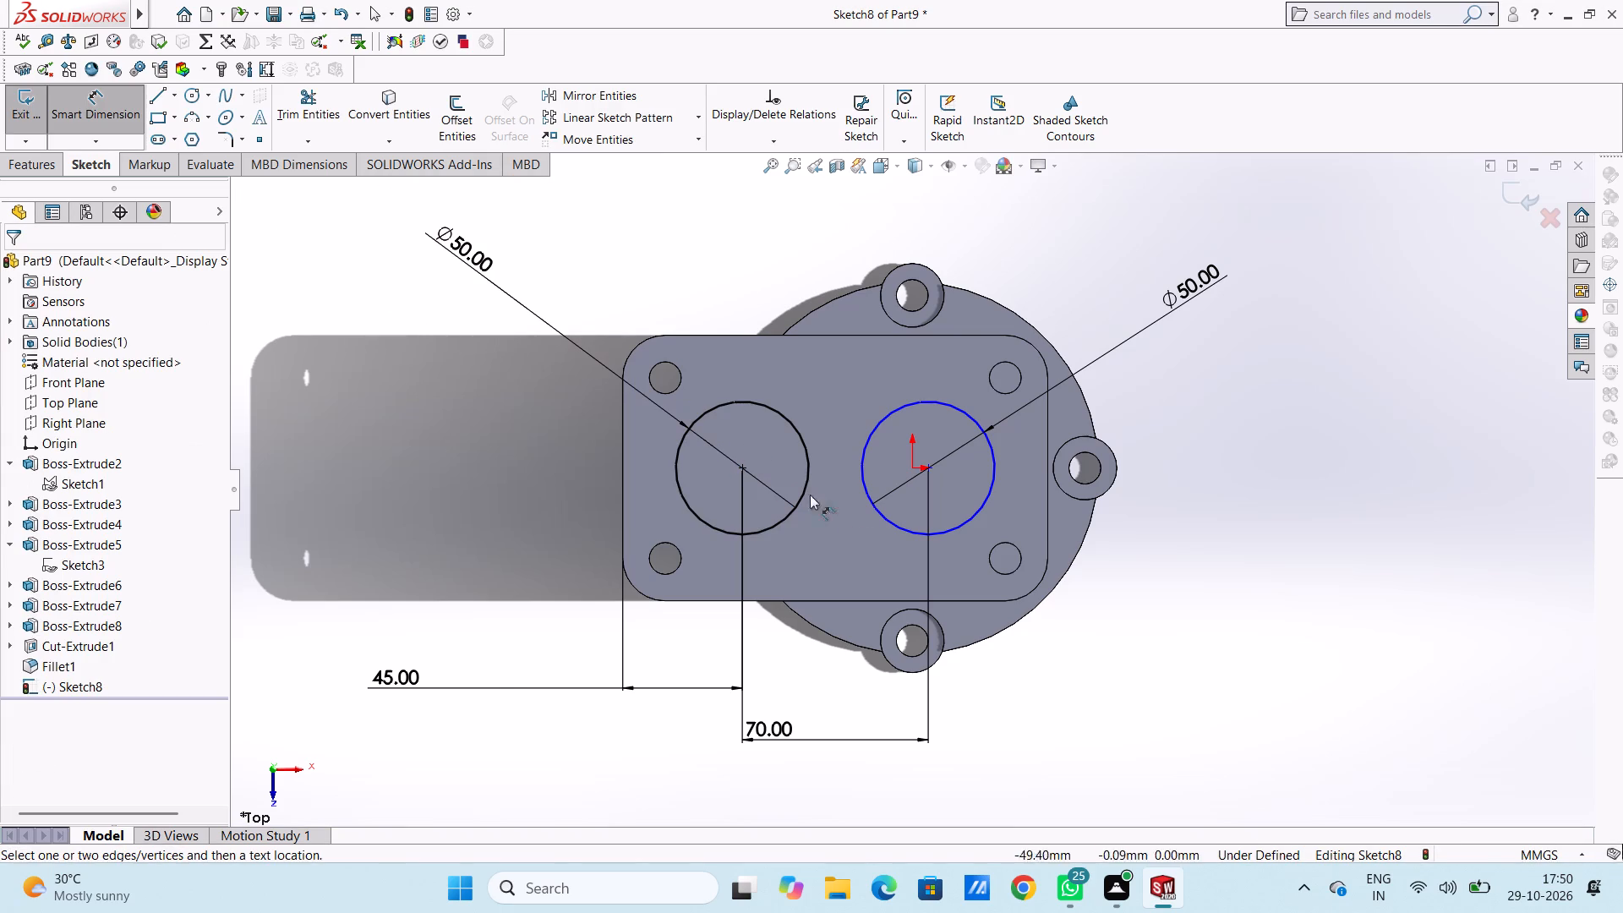
Dimension the distance from the centre of the circle nearer the origin to the flange's nearest short edge.
{"action": "scroll", "coordinate": [900, 484], "scroll_direction": "down", "scroll_amount": 4}
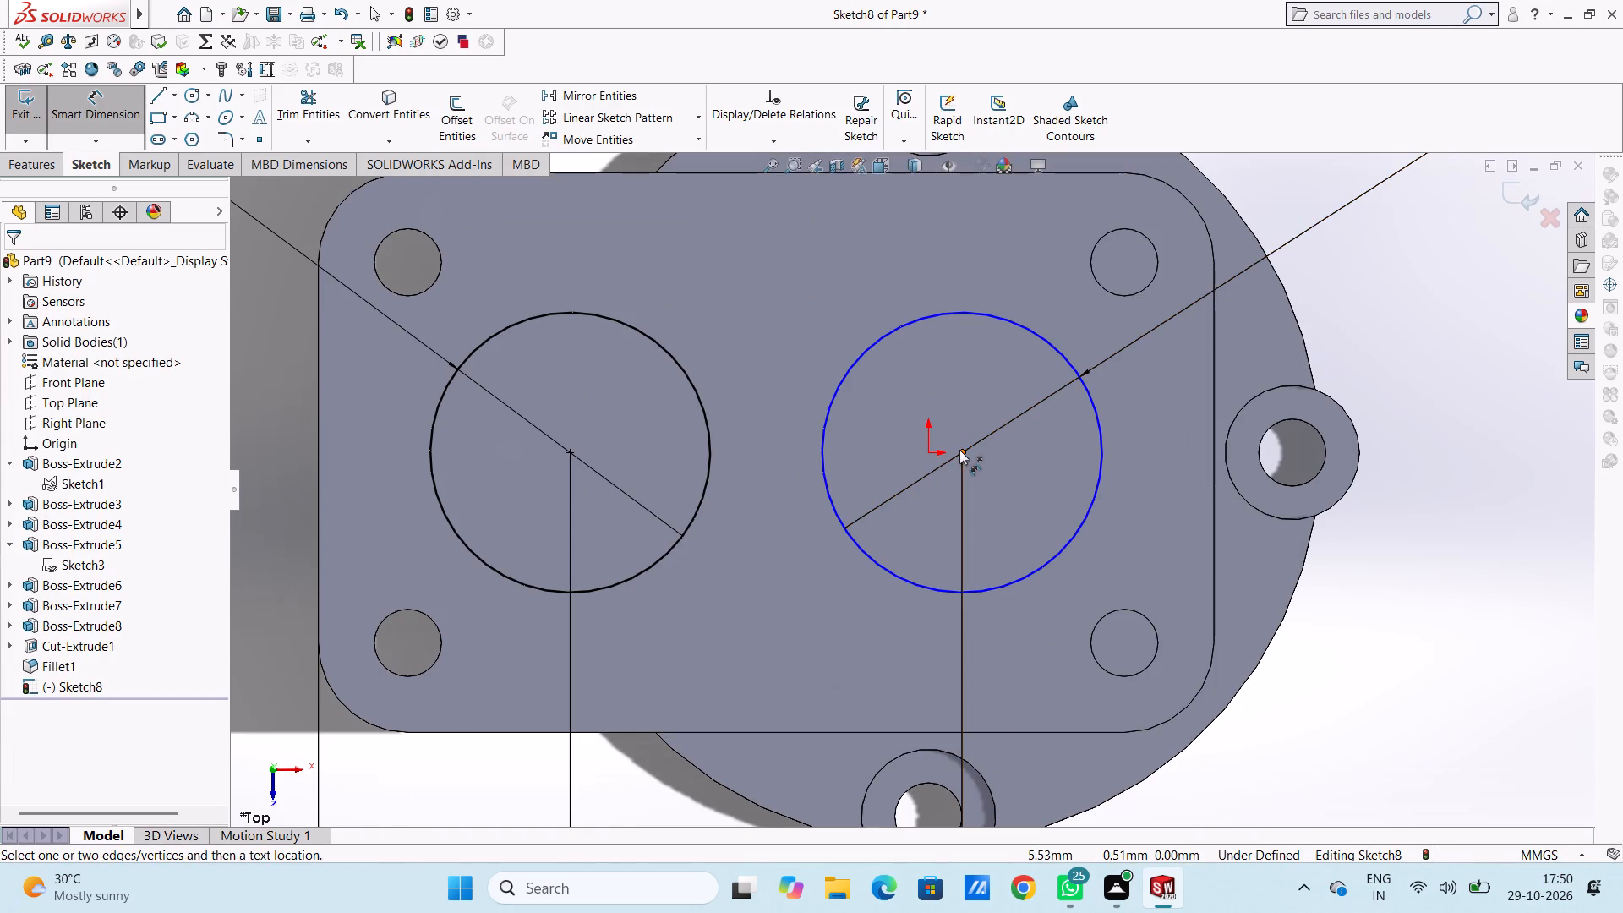
{"action": "left_click", "coordinate": [959, 450]}
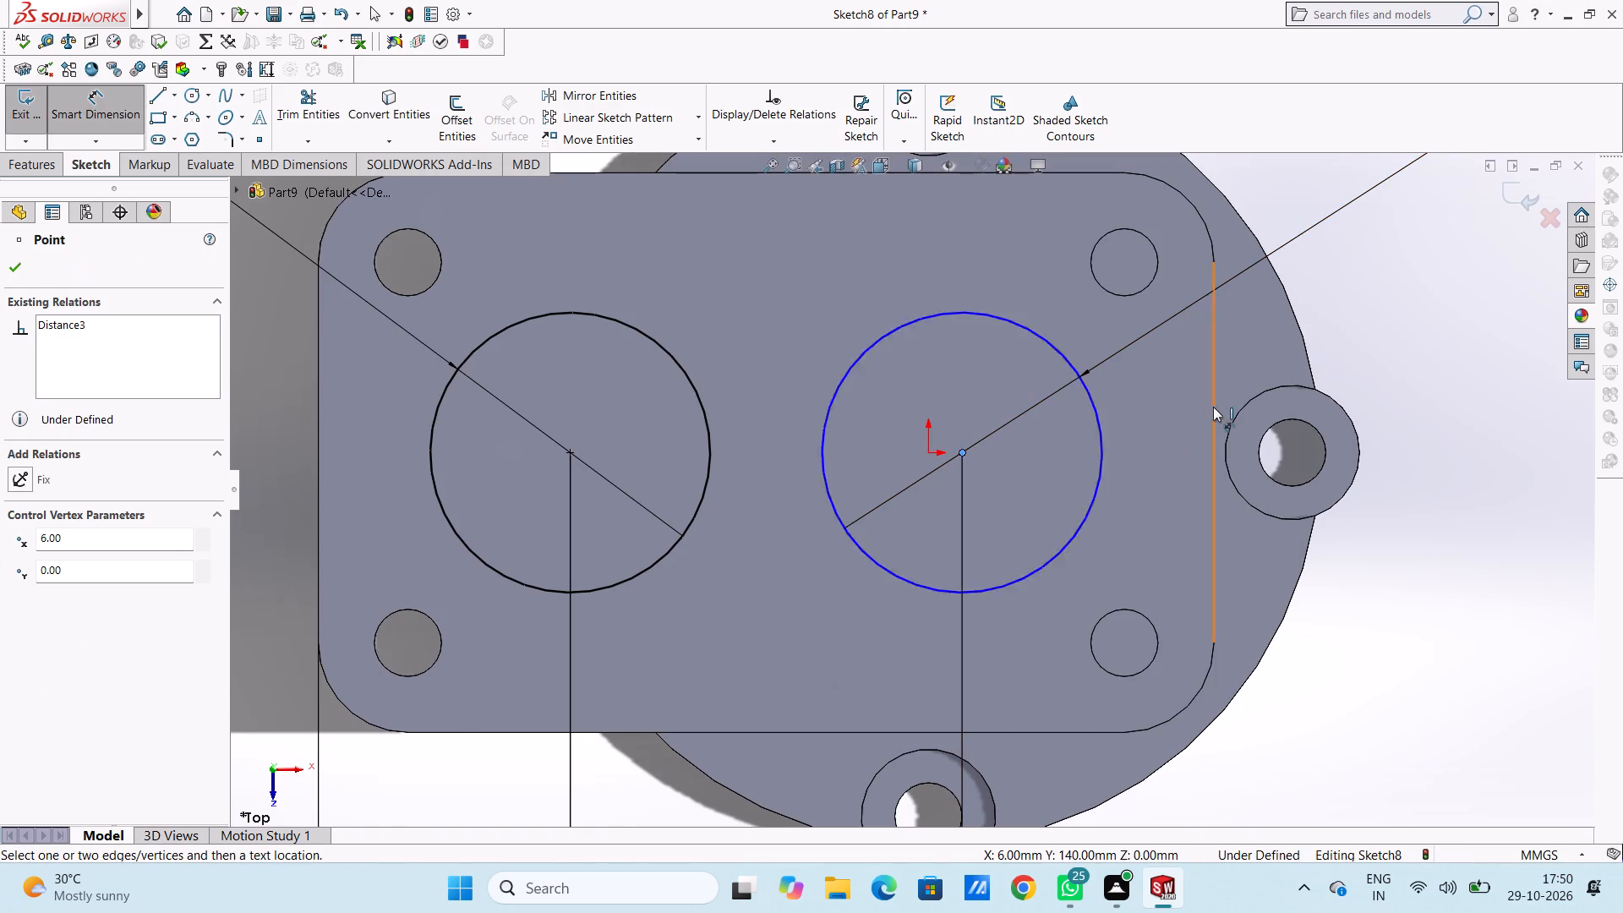
{"action": "left_click", "coordinate": [1213, 407]}
{"action": "scroll", "coordinate": [1207, 517], "scroll_direction": "up", "scroll_amount": 4}
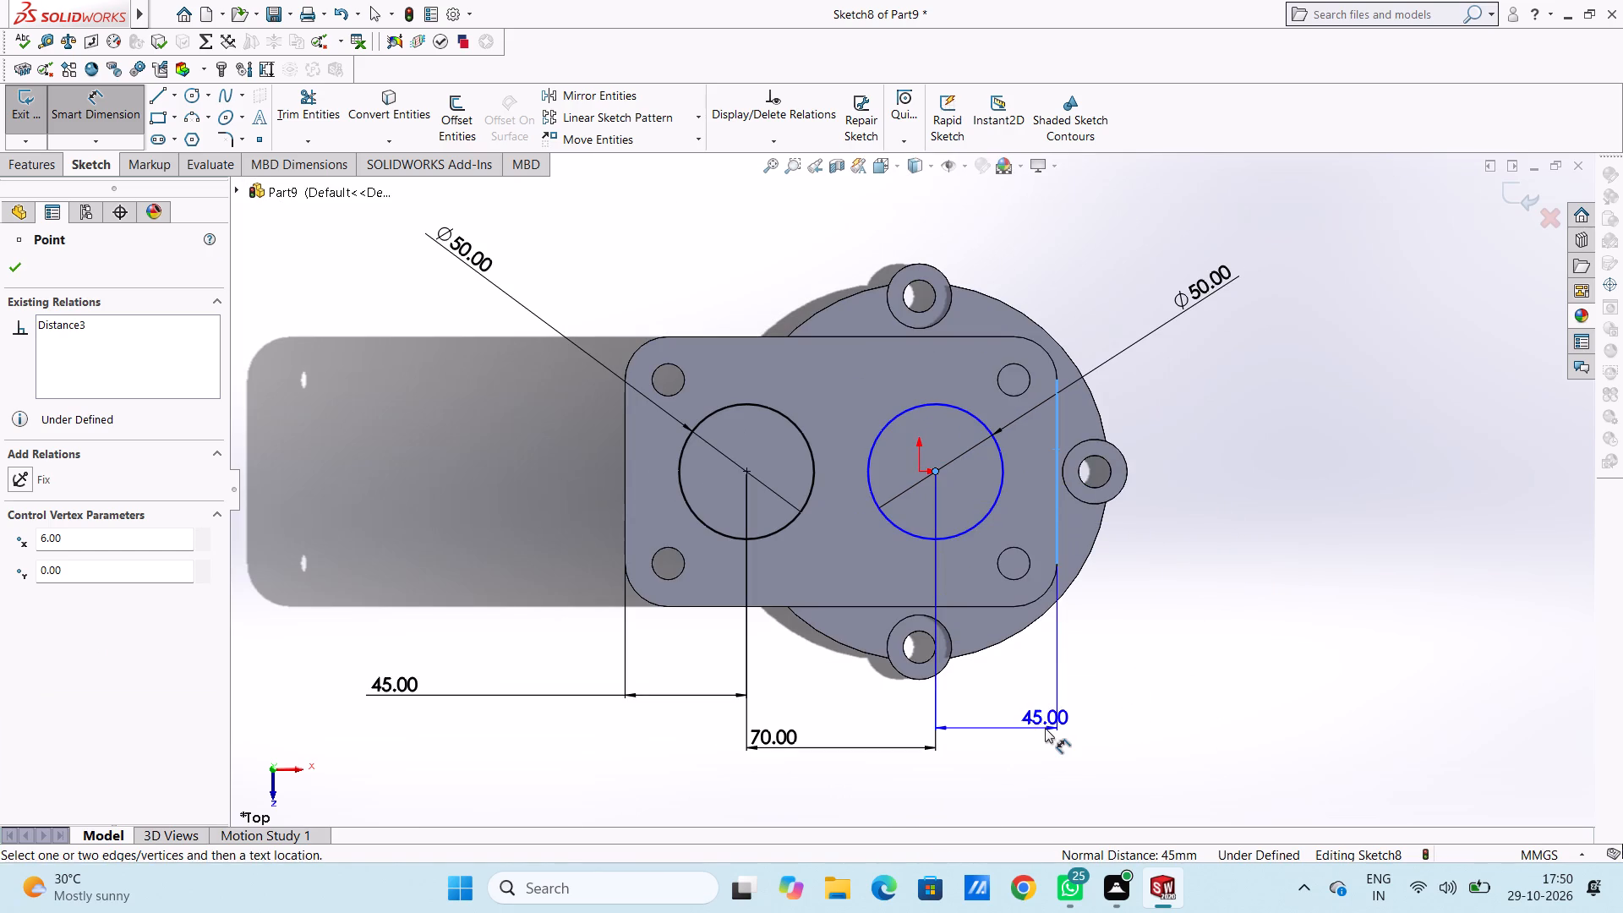
{"action": "scroll", "coordinate": [1045, 728], "scroll_direction": "up", "scroll_amount": 3}
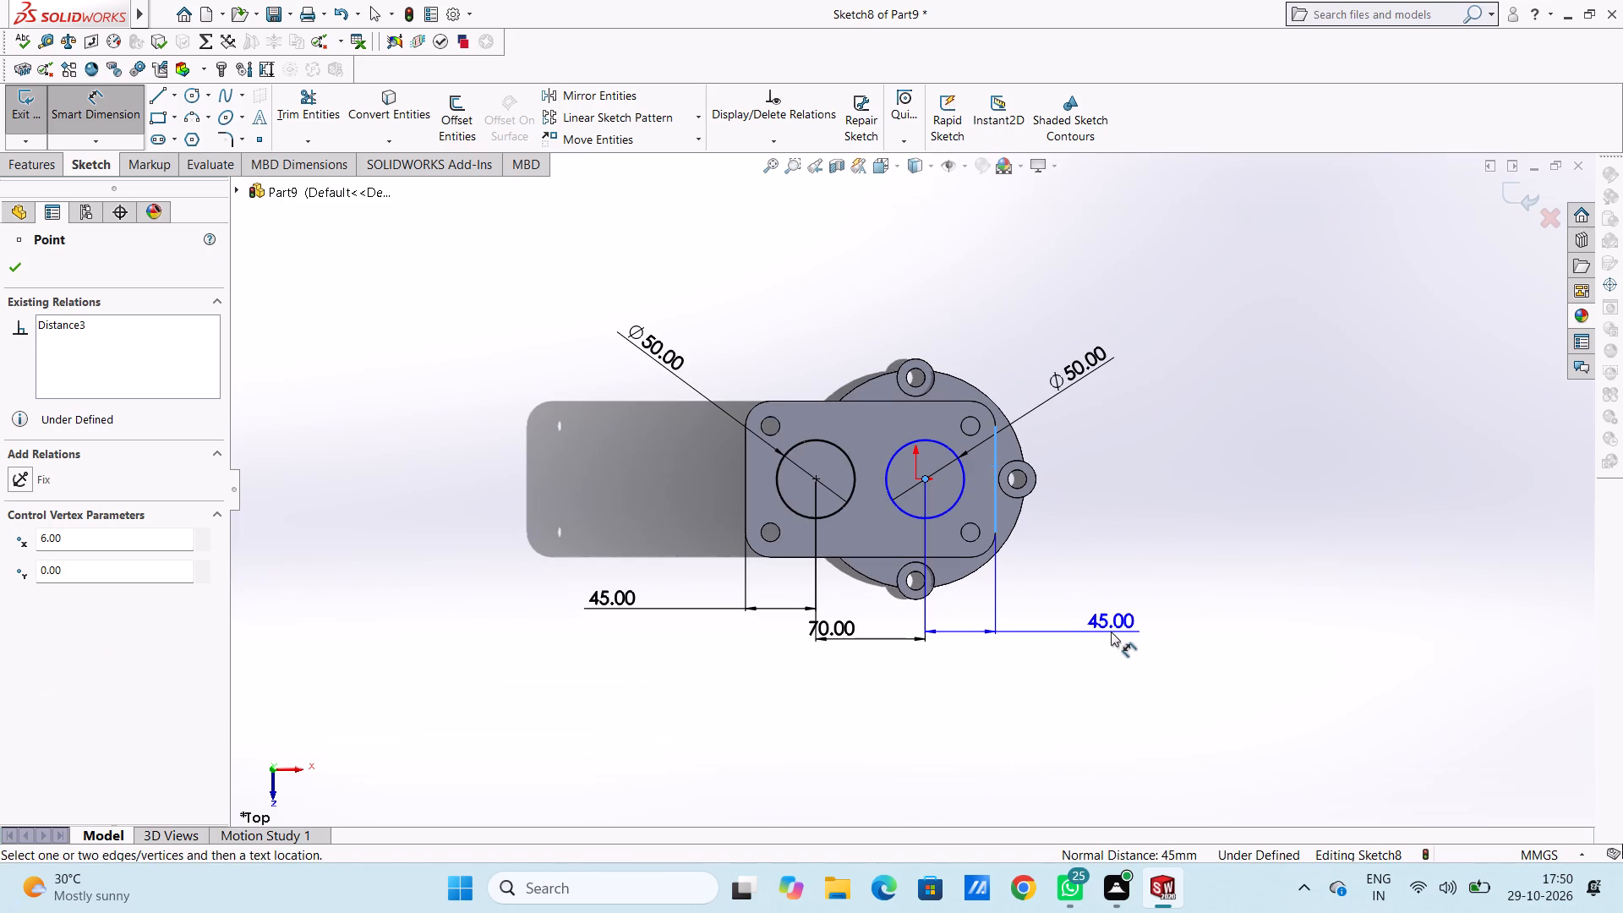
{"action": "left_click", "coordinate": [1115, 616]}
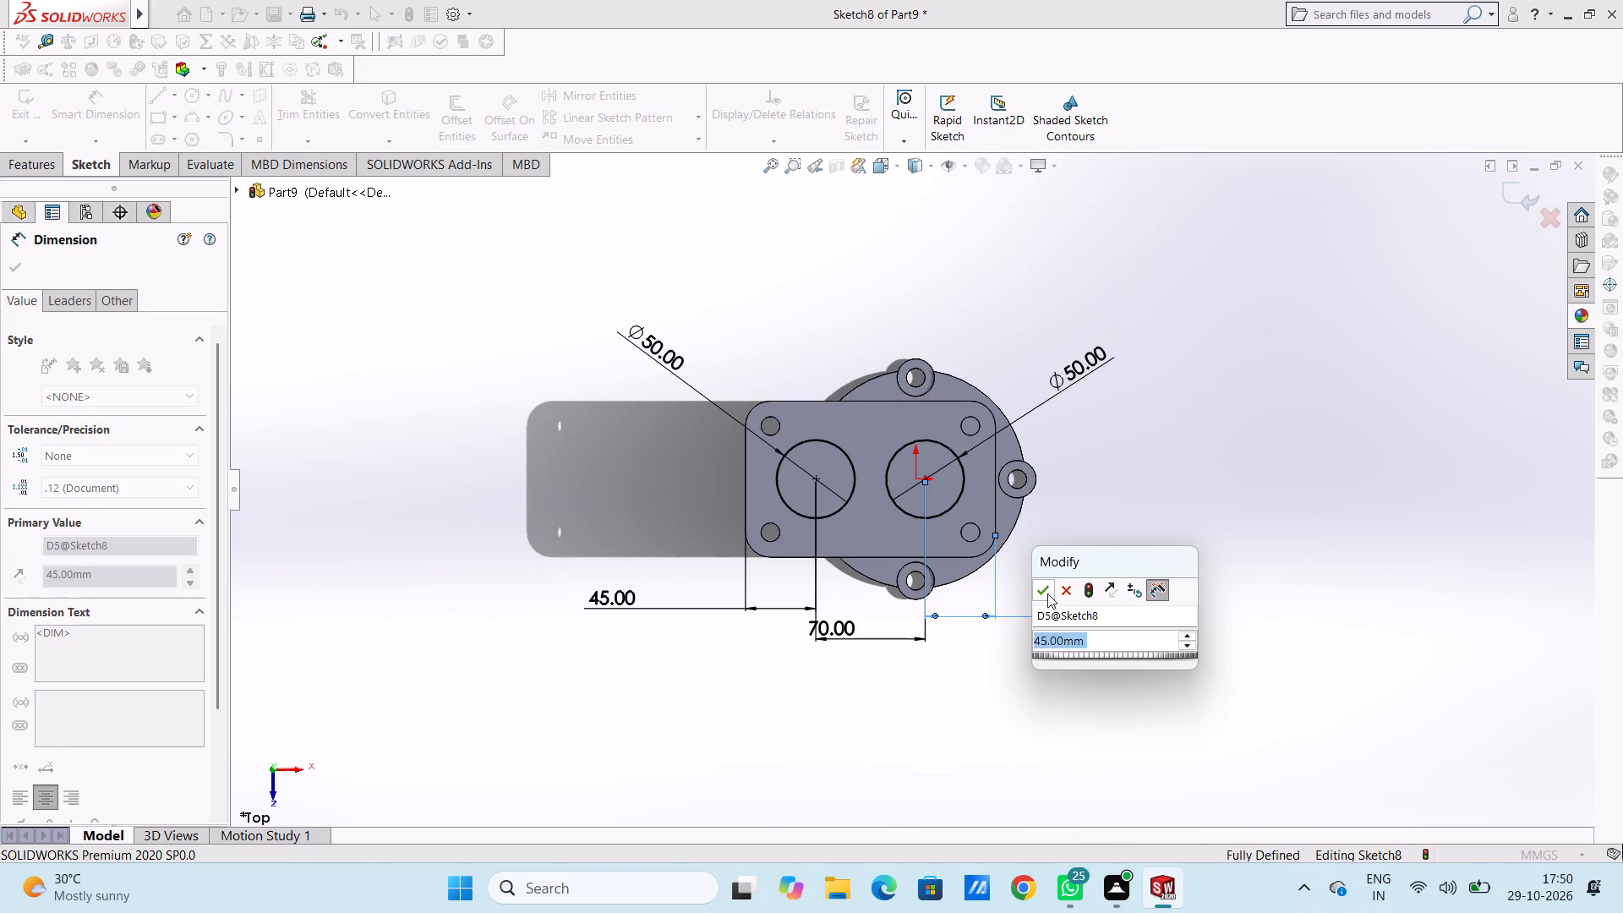
{"action": "left_click", "coordinate": [1046, 591]}
{"action": "left_click", "coordinate": [1087, 499]}
Sketch a 70 mm horizontal line joining the two circles' upper quadrant points, and delete the stray slanted segment drawn from its end.
{"action": "scroll", "coordinate": [921, 414], "scroll_direction": "down", "scroll_amount": 4}
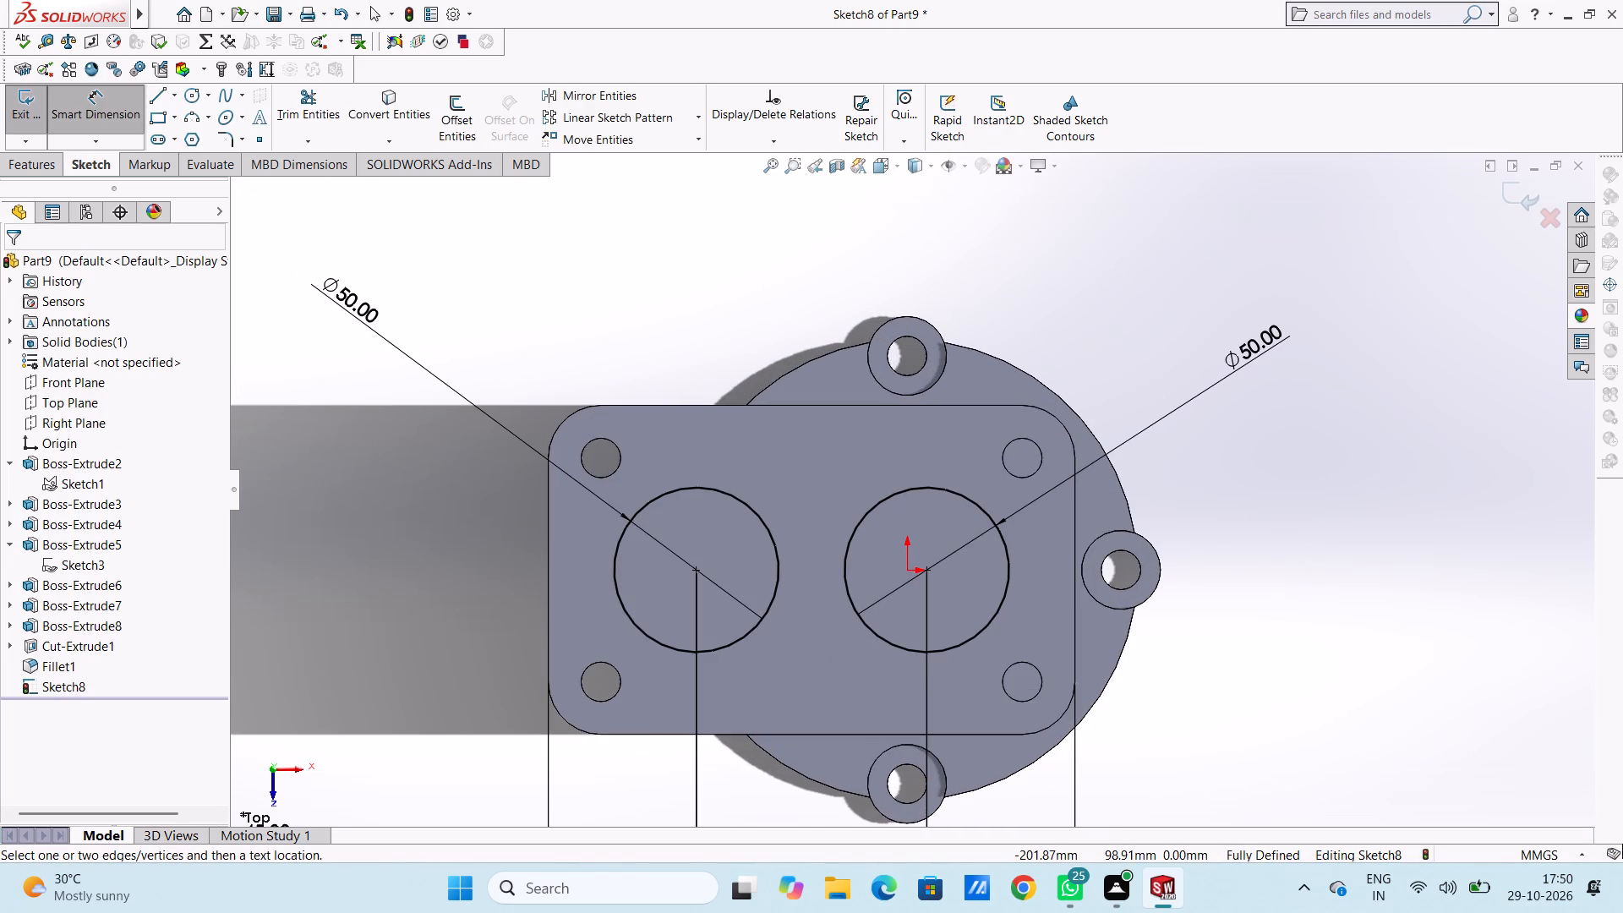
{"action": "left_click", "coordinate": [163, 99]}
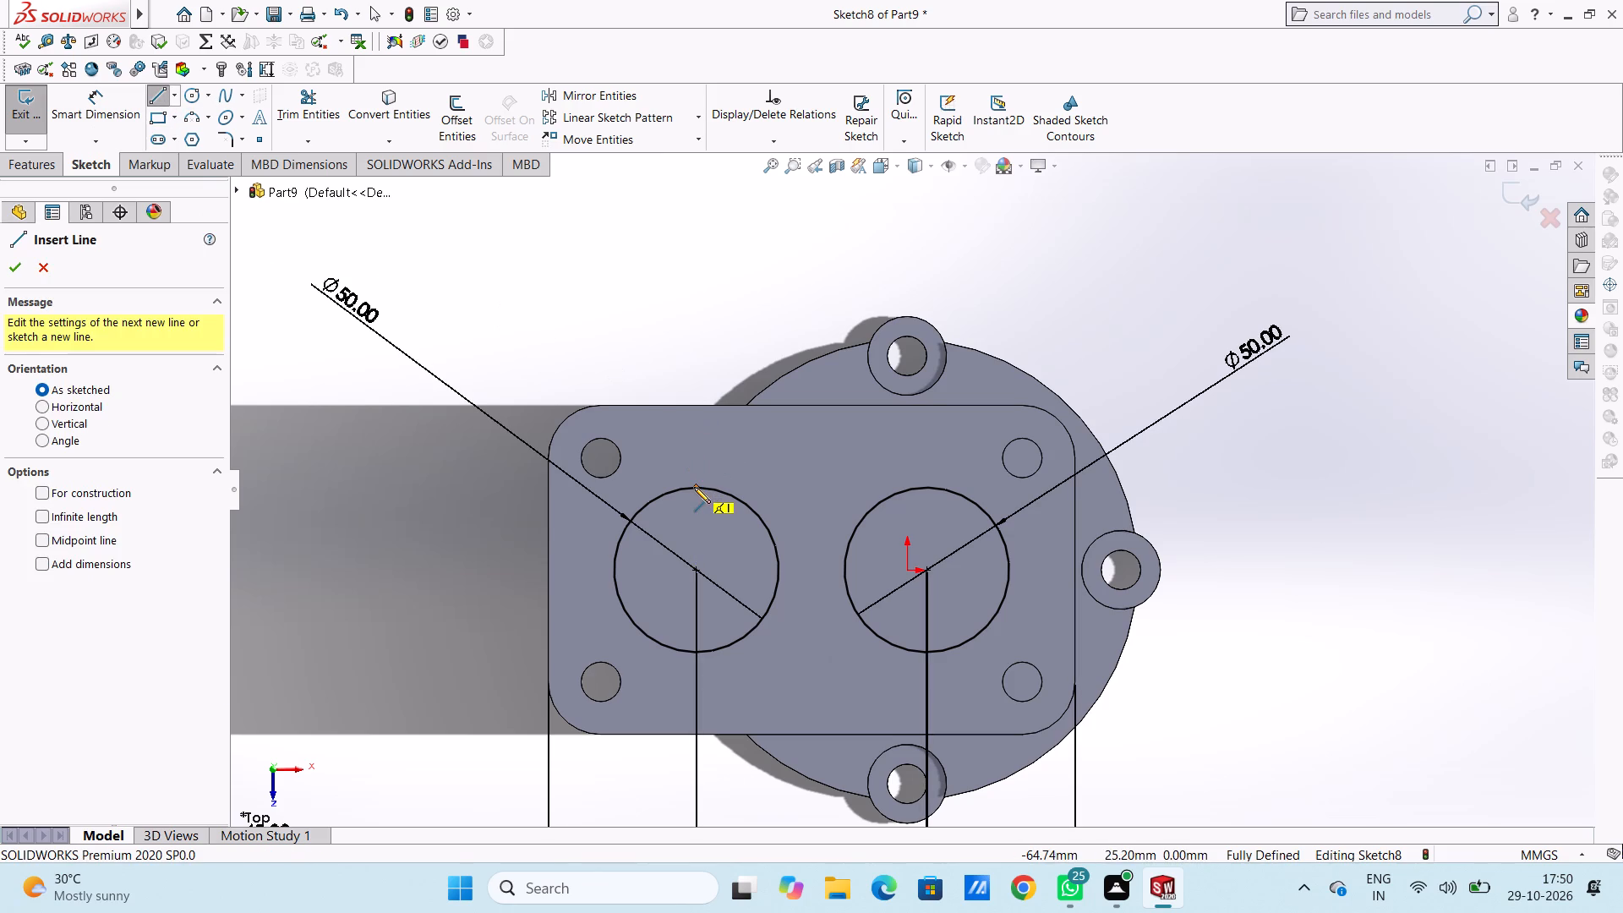
{"action": "left_click", "coordinate": [694, 487]}
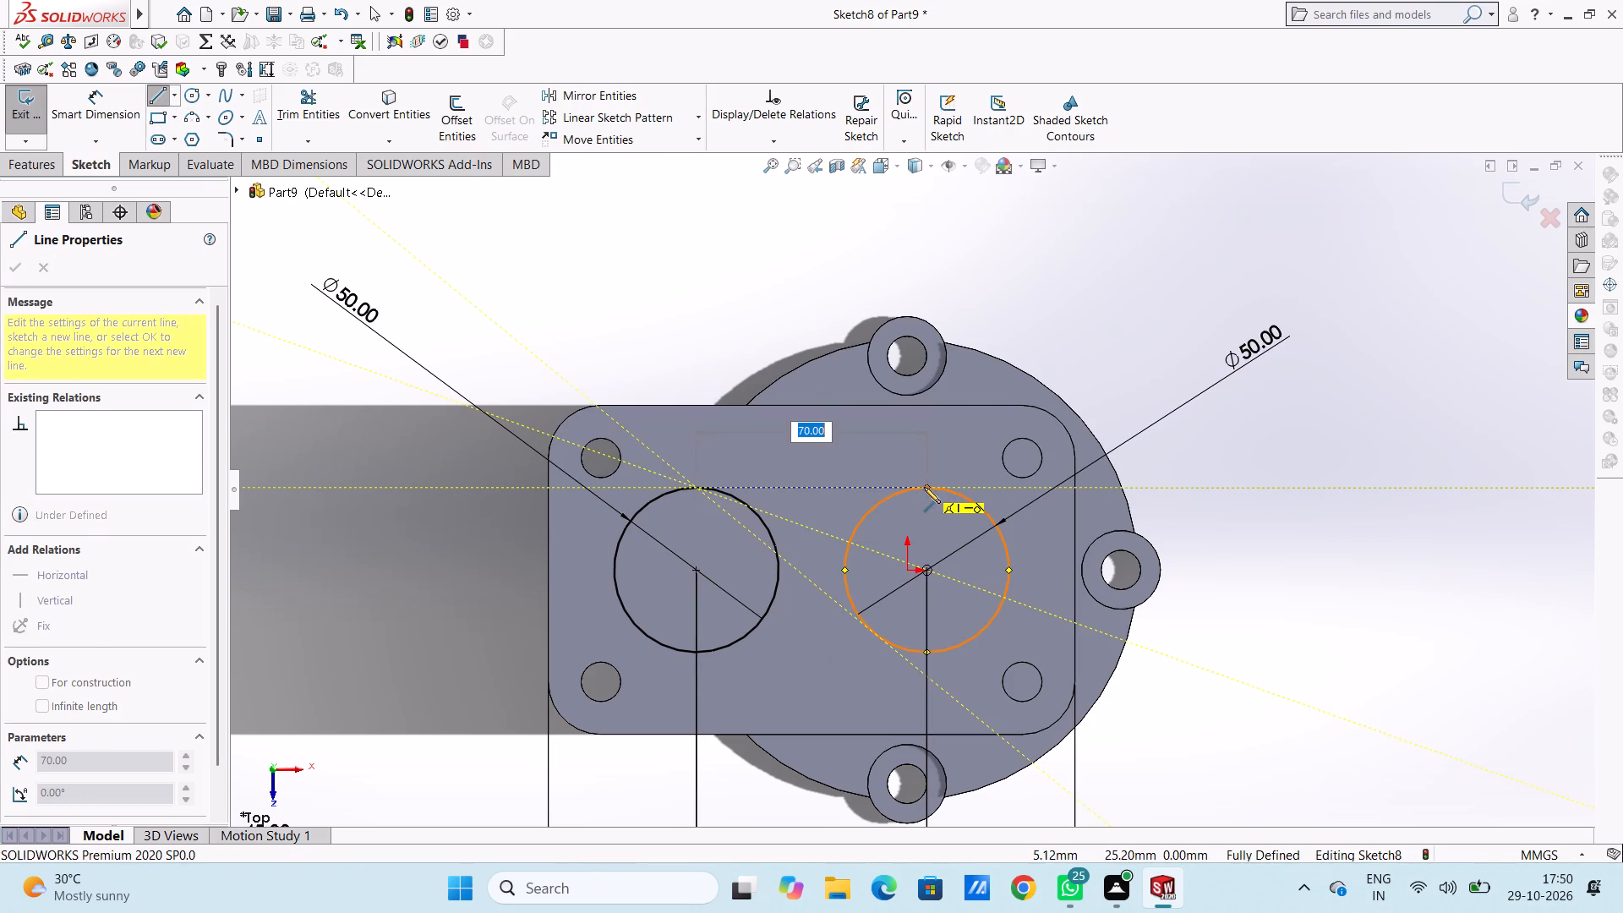
{"action": "left_click", "coordinate": [924, 487]}
{"action": "left_click", "coordinate": [965, 329]}
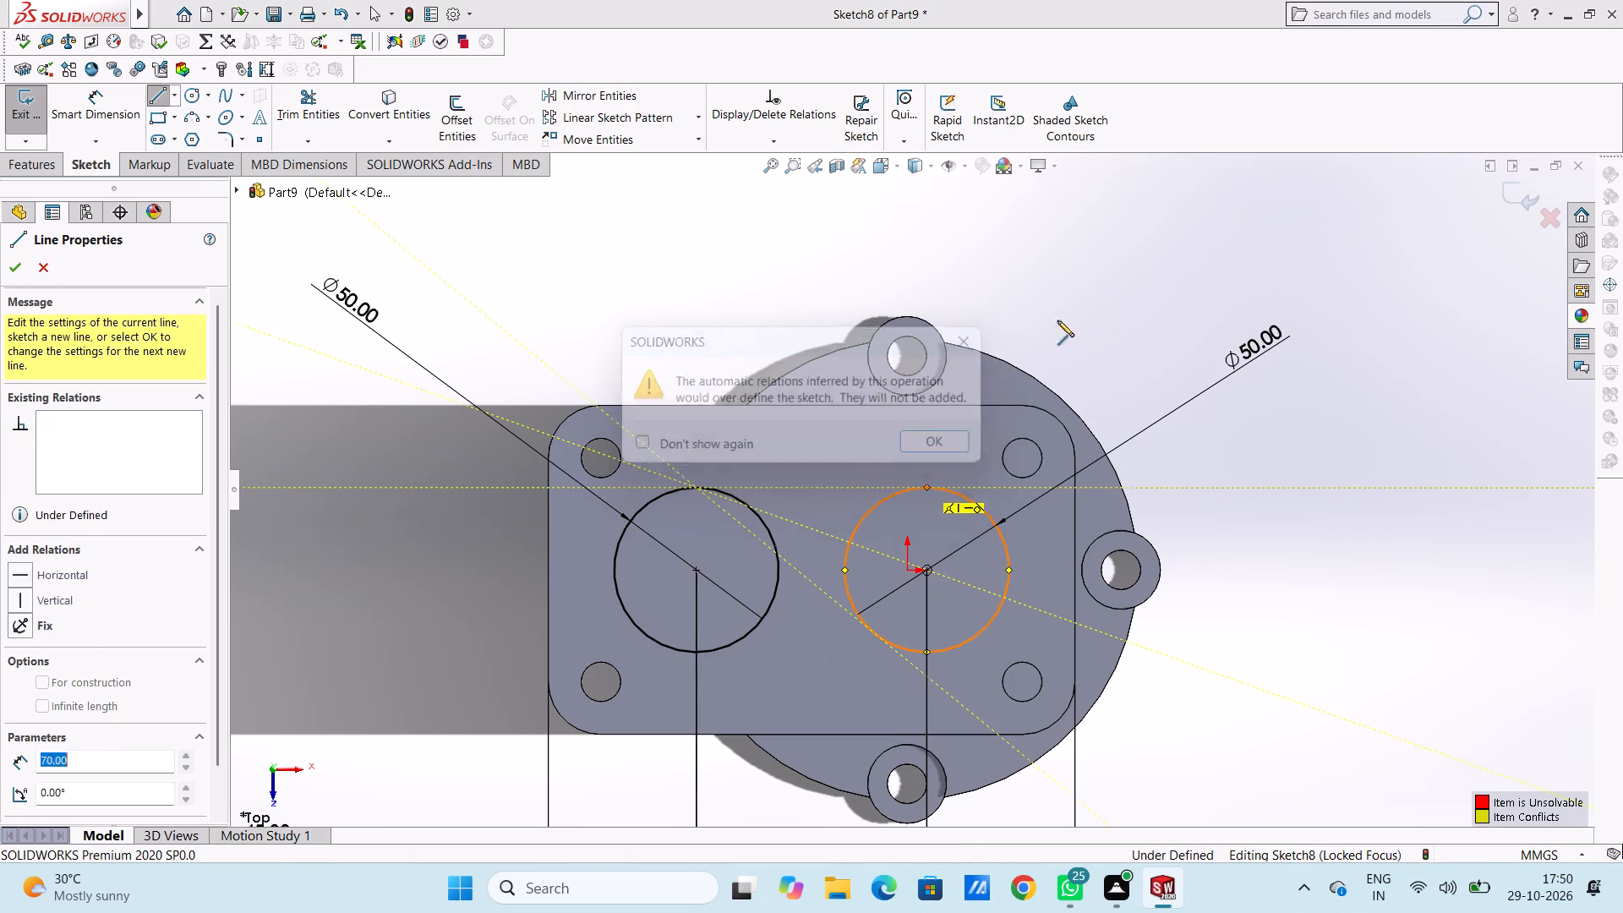
{"action": "right_click", "coordinate": [1183, 246]}
{"action": "left_click", "coordinate": [1194, 260]}
{"action": "left_click", "coordinate": [1134, 283]}
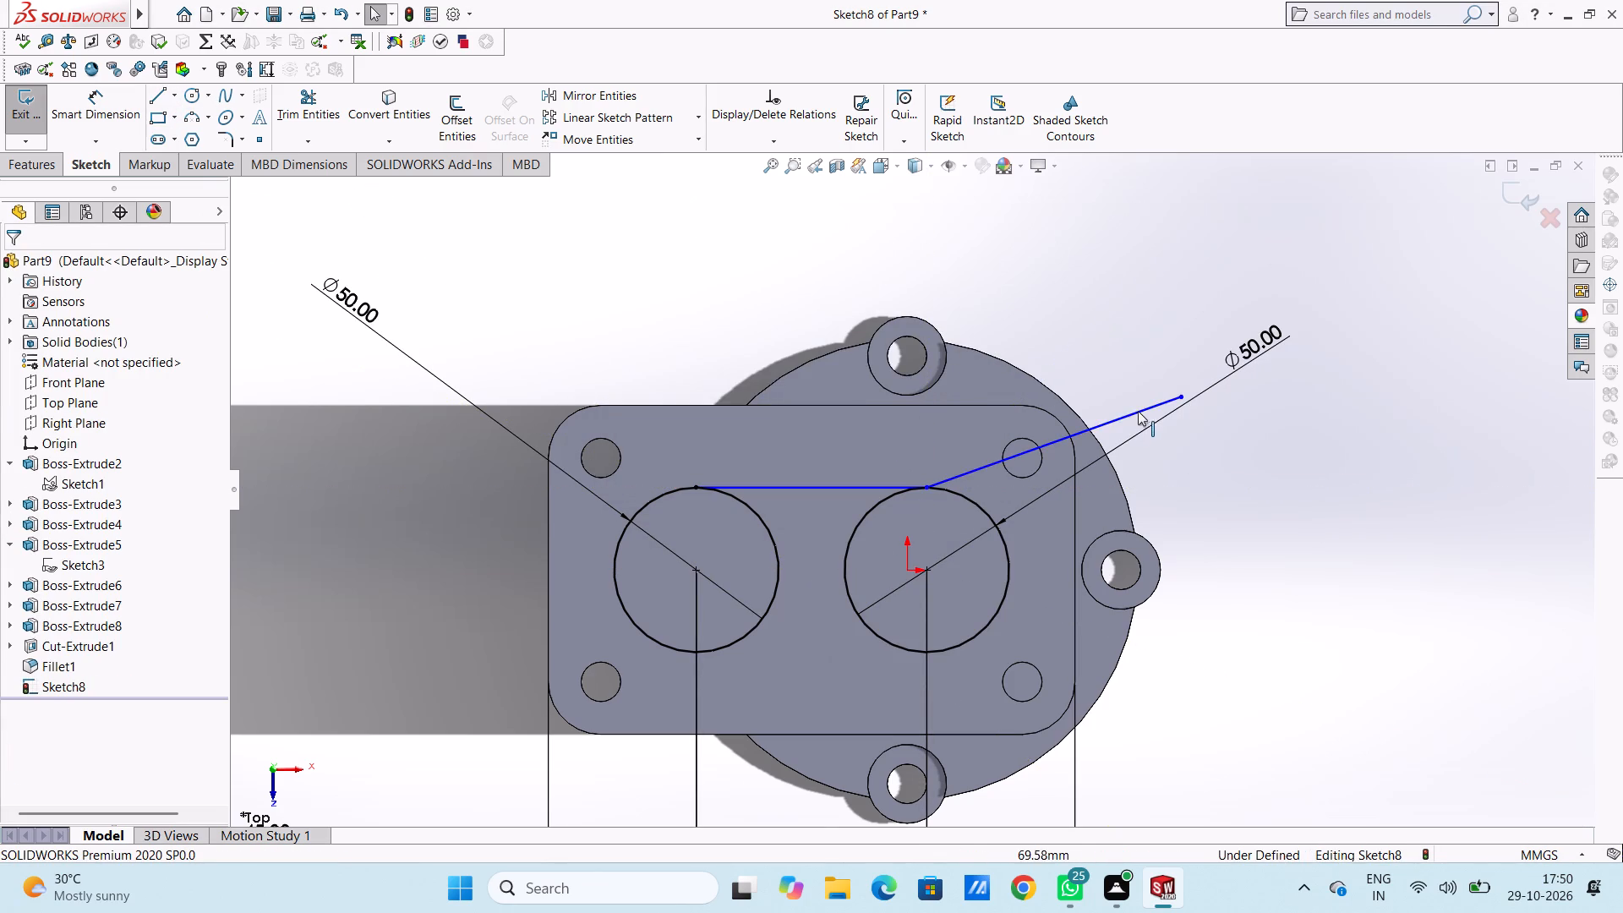
{"action": "left_click", "coordinate": [1136, 410]}
{"action": "right_click", "coordinate": [1117, 281]}
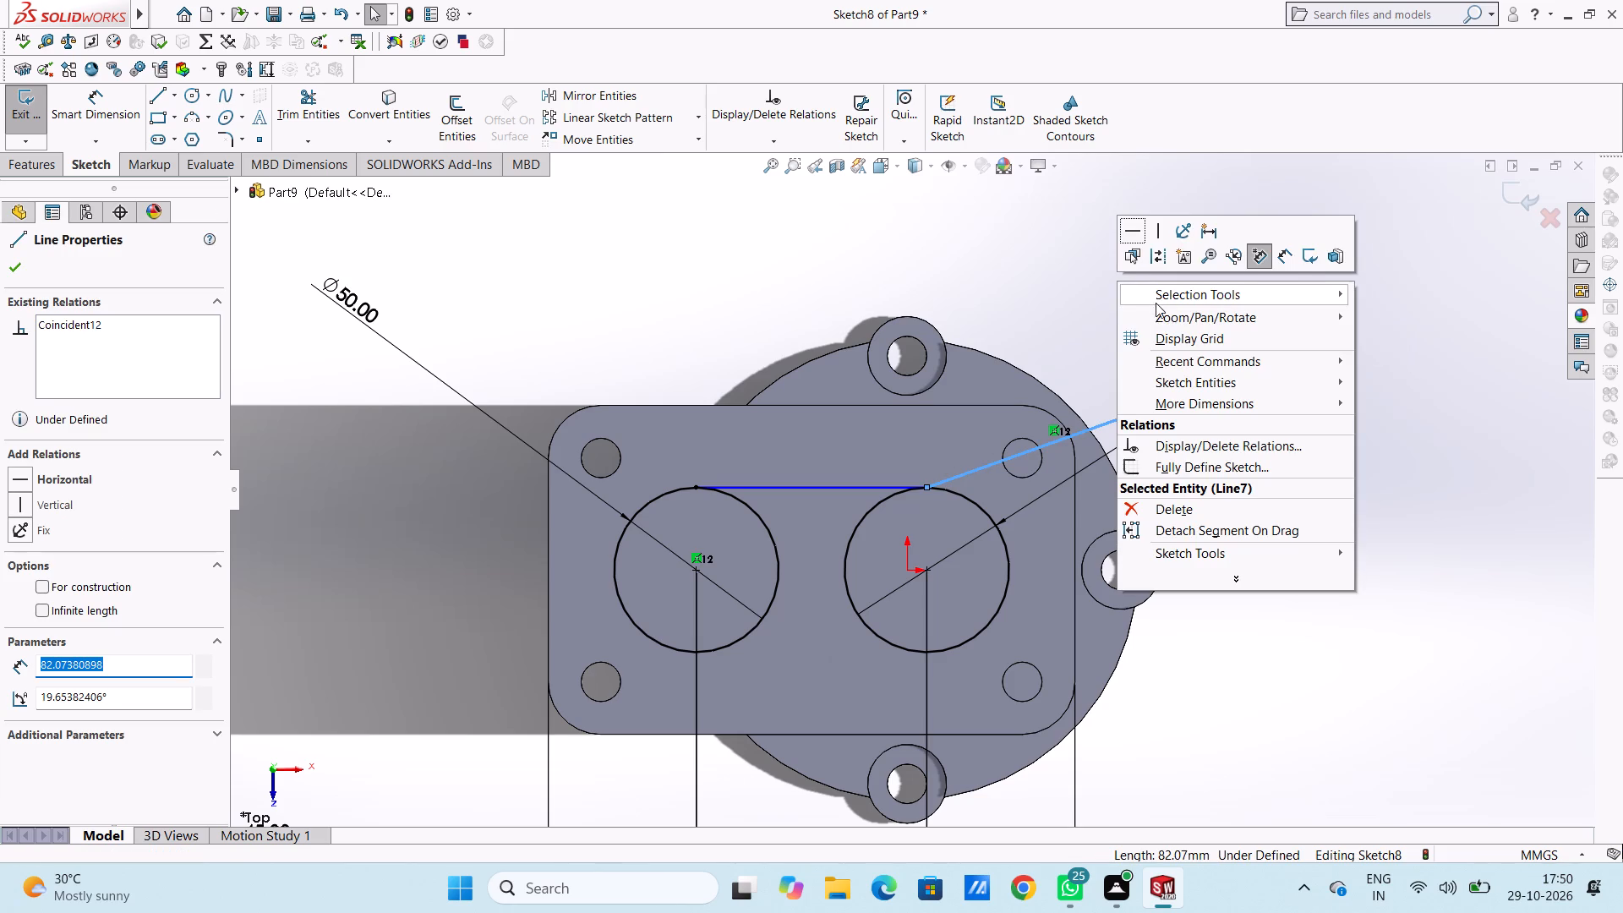
{"action": "left_click", "coordinate": [1194, 509]}
Sketch a 70 mm horizontal line joining the two circles' lower quadrant points, and delete the stray slanted segment drawn from its end.
{"action": "scroll", "coordinate": [861, 566], "scroll_direction": "up", "scroll_amount": 4}
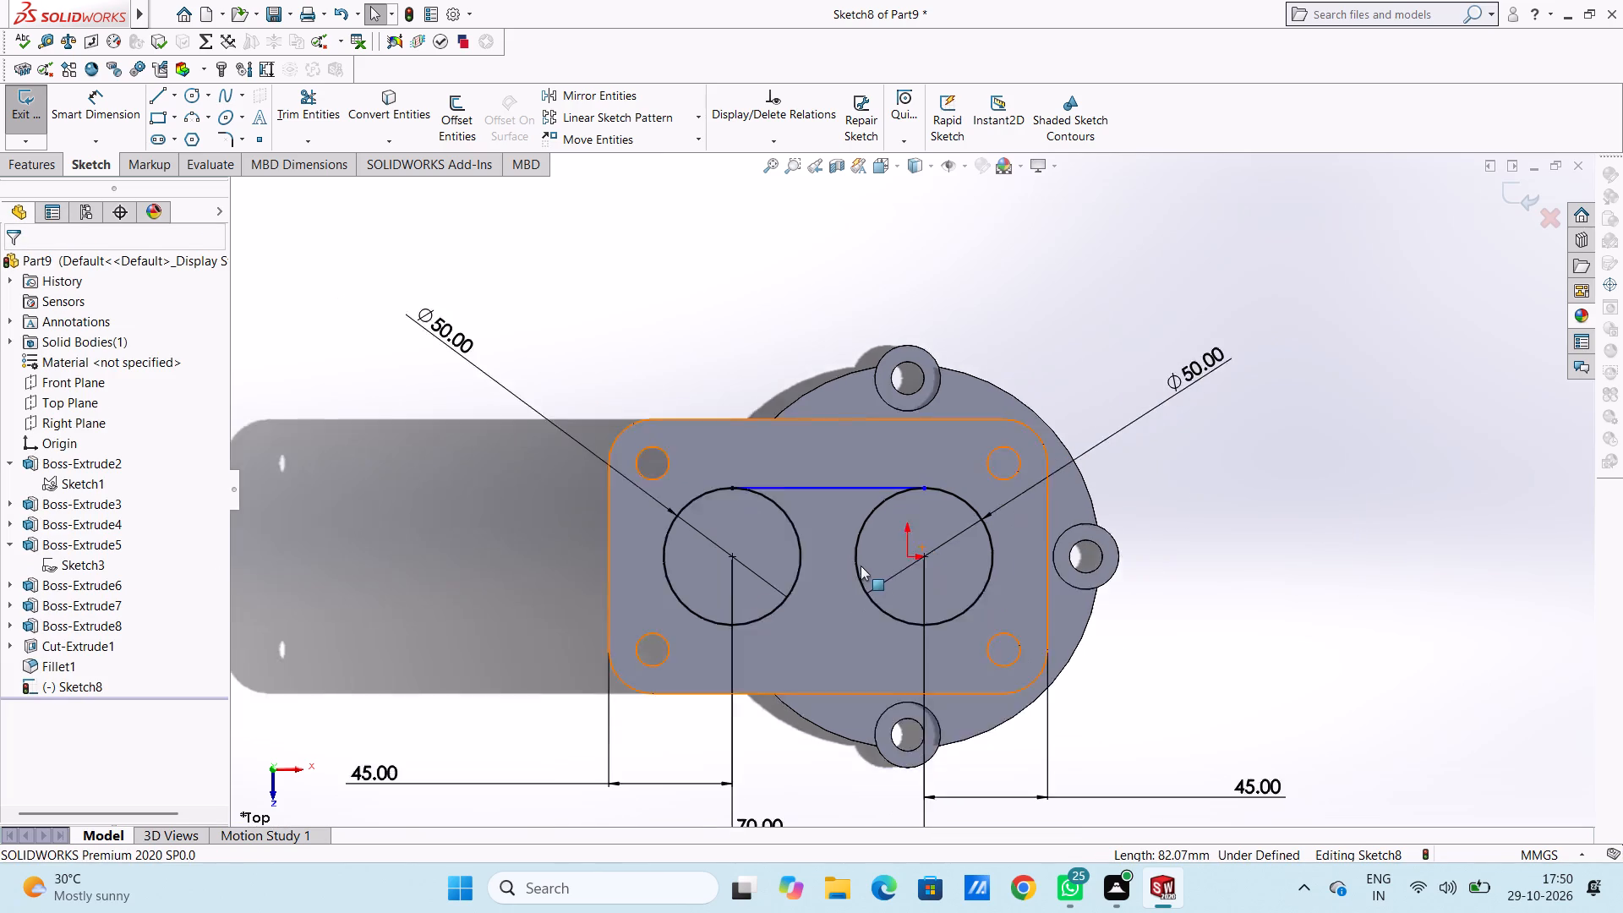
{"action": "scroll", "coordinate": [866, 574], "scroll_direction": "down", "scroll_amount": 3}
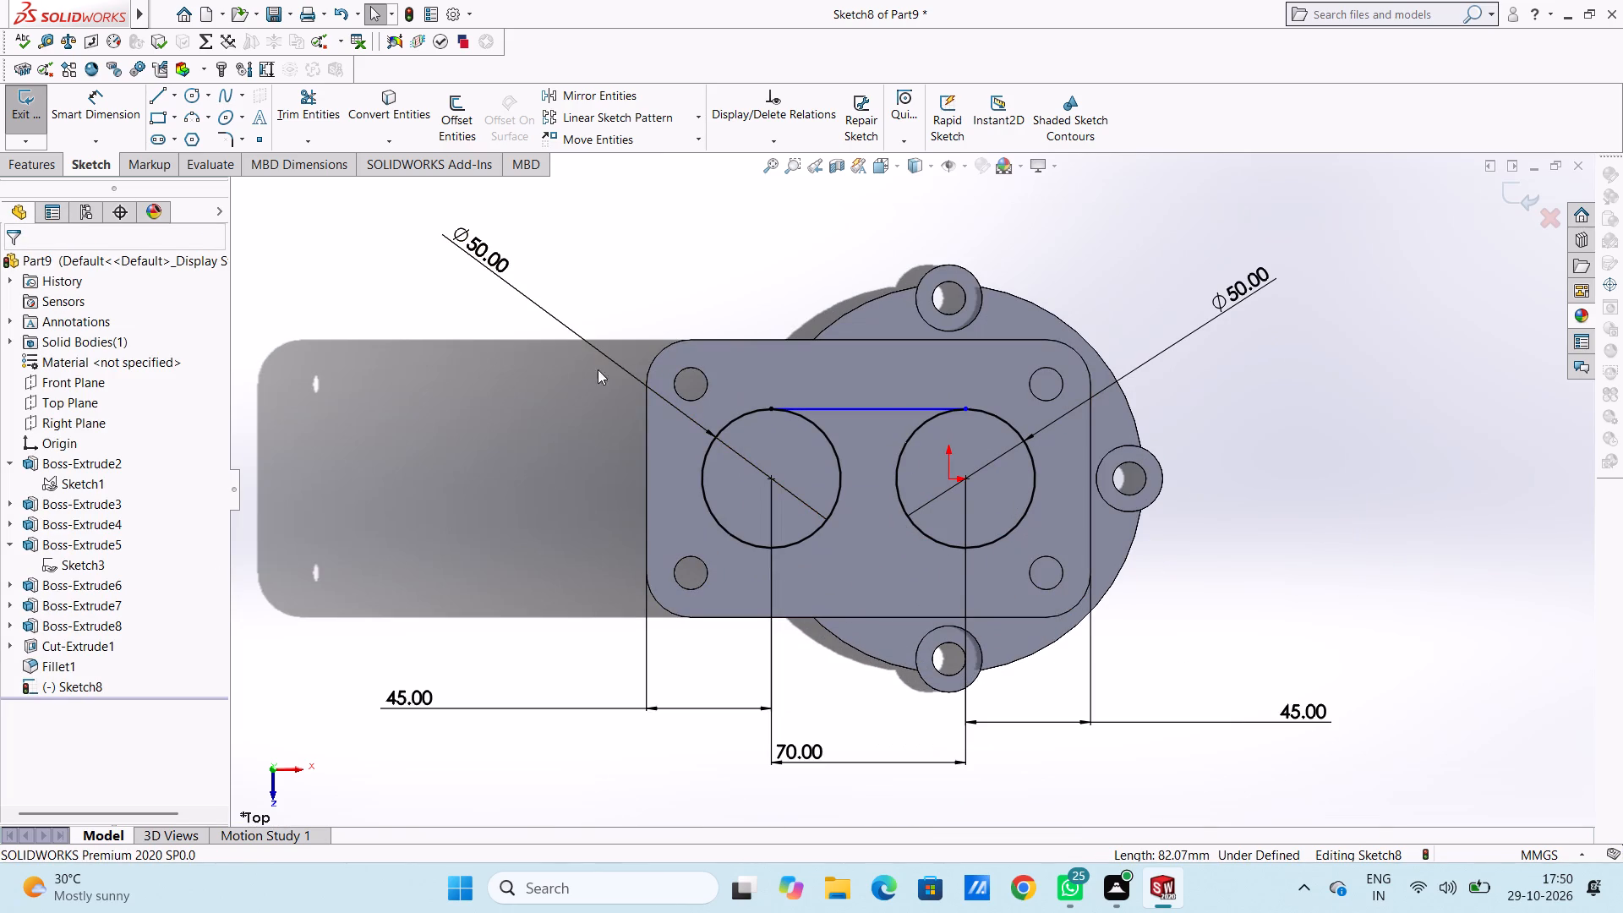
{"action": "left_click", "coordinate": [161, 94]}
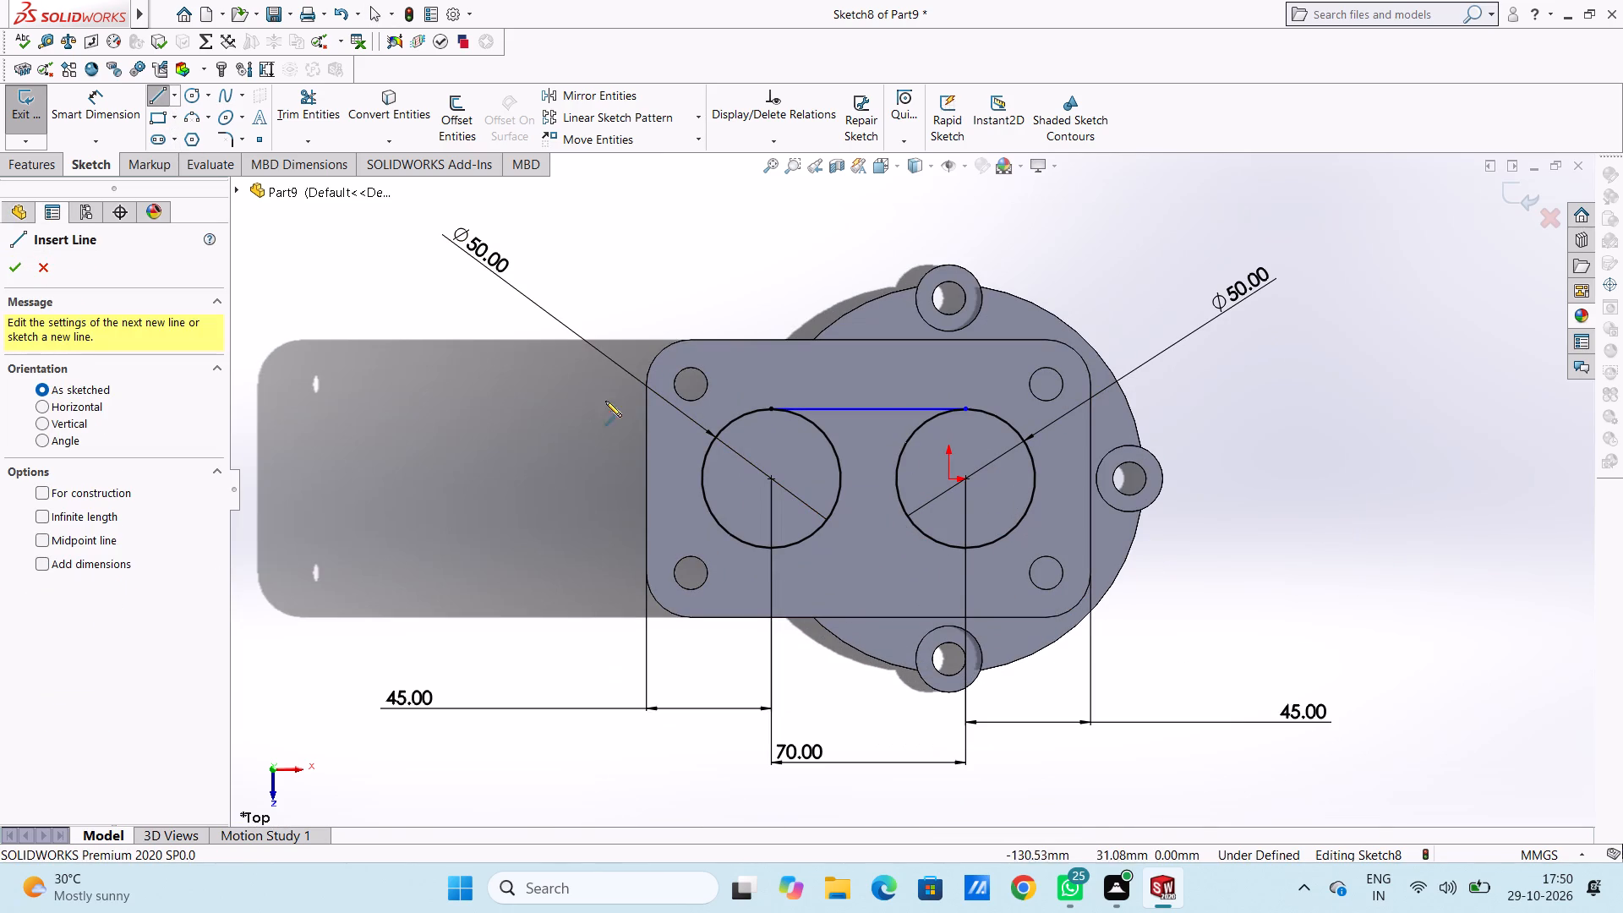
{"action": "left_click", "coordinate": [773, 550]}
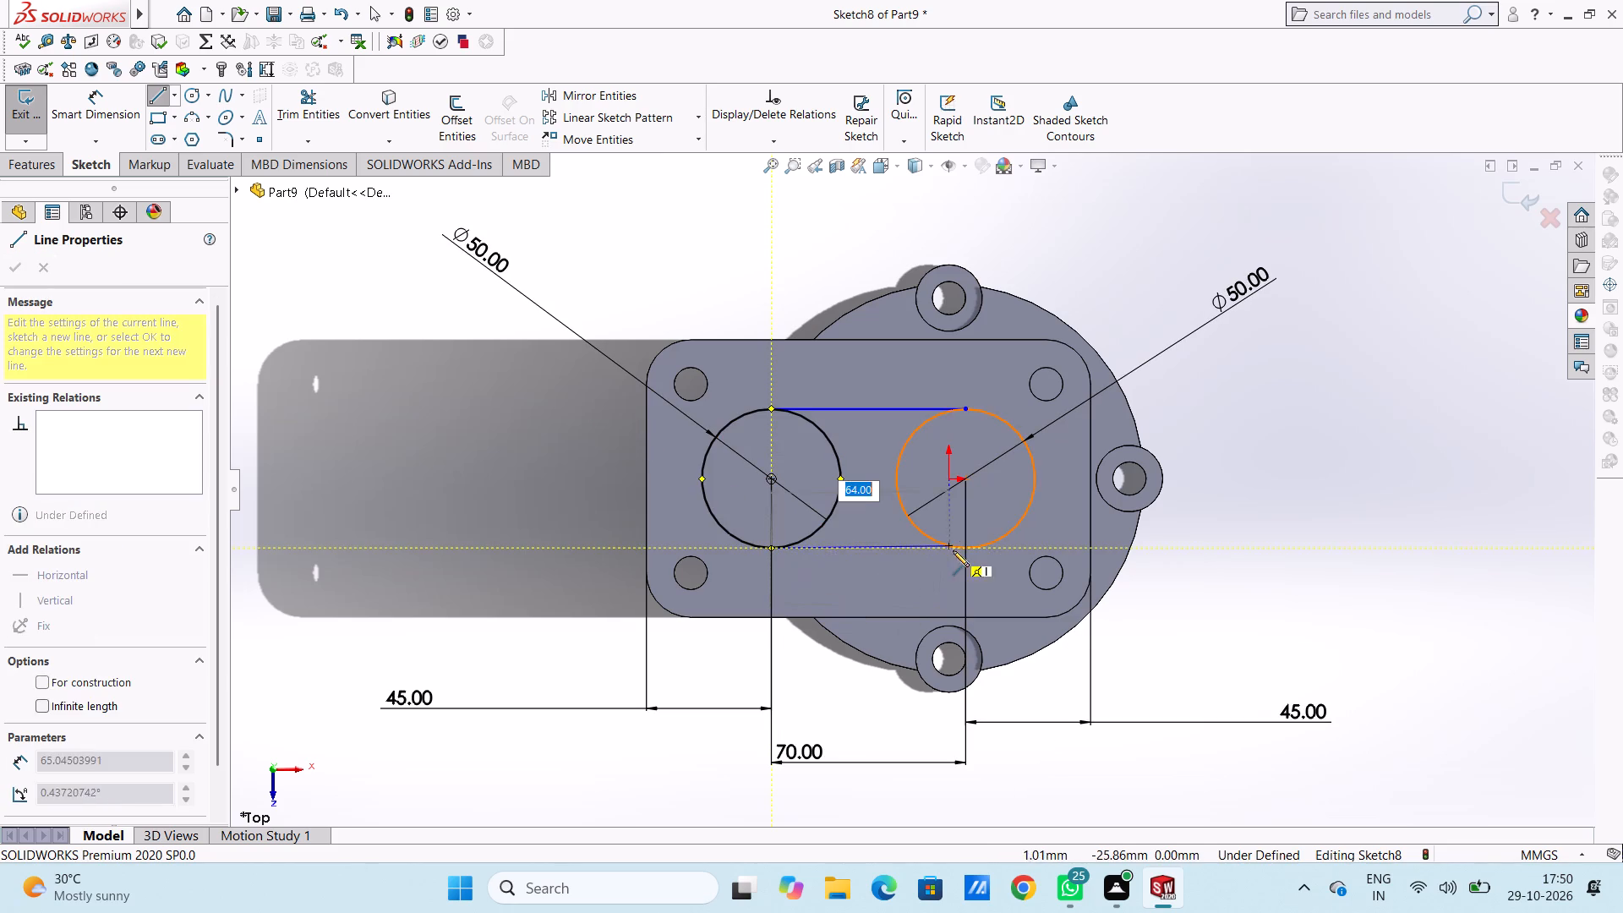
{"action": "left_click", "coordinate": [965, 550]}
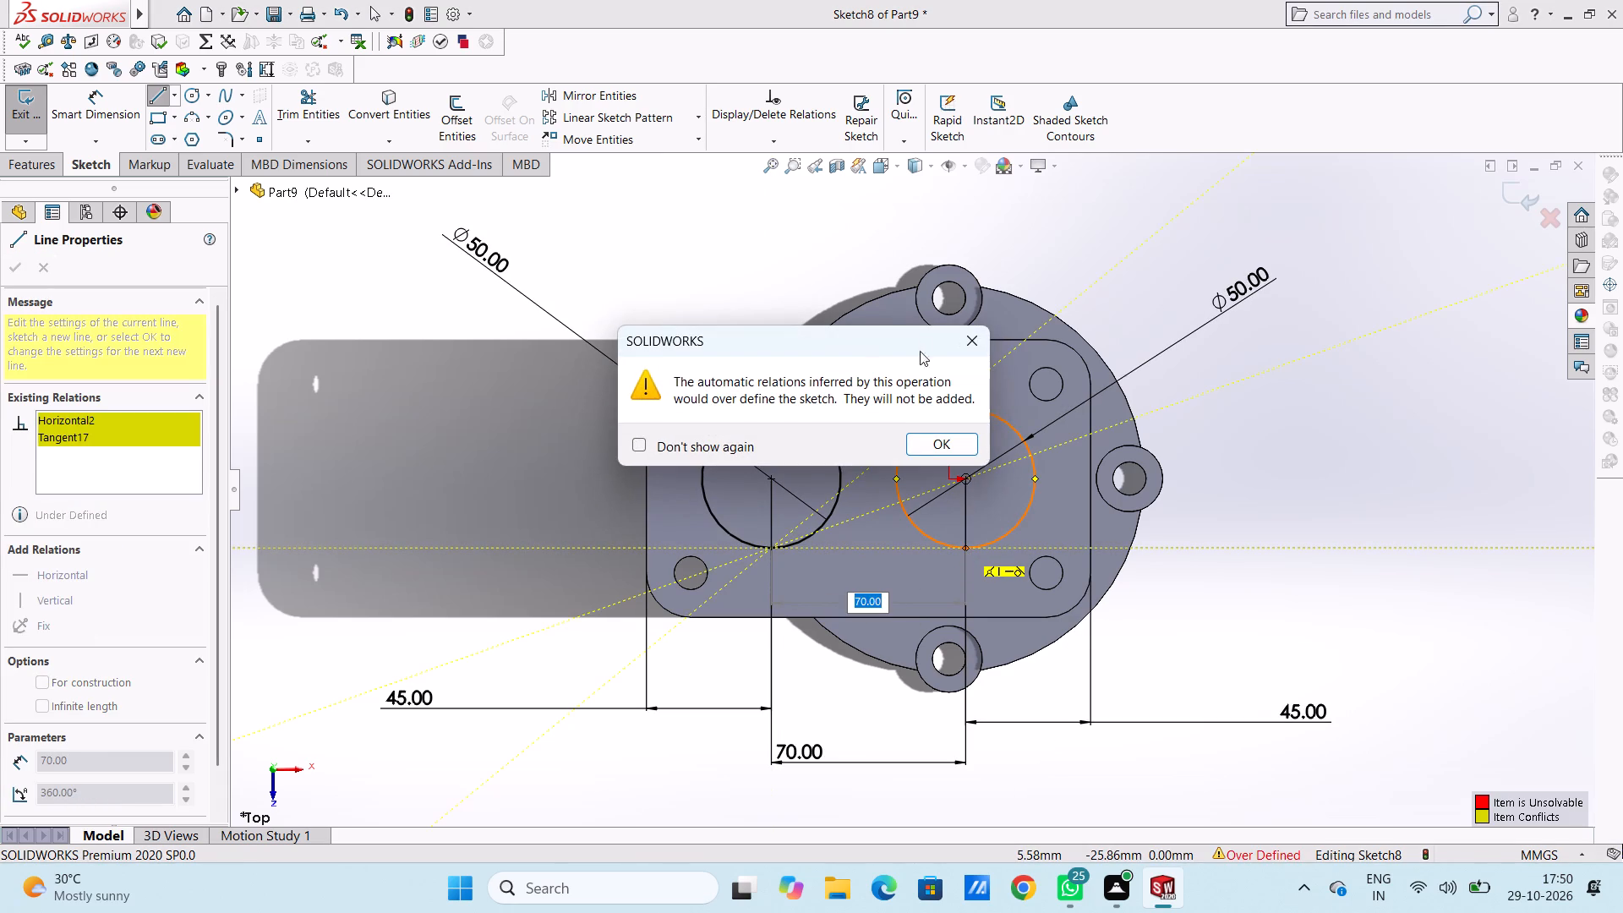
{"action": "left_click", "coordinate": [971, 336]}
{"action": "right_click", "coordinate": [1191, 275]}
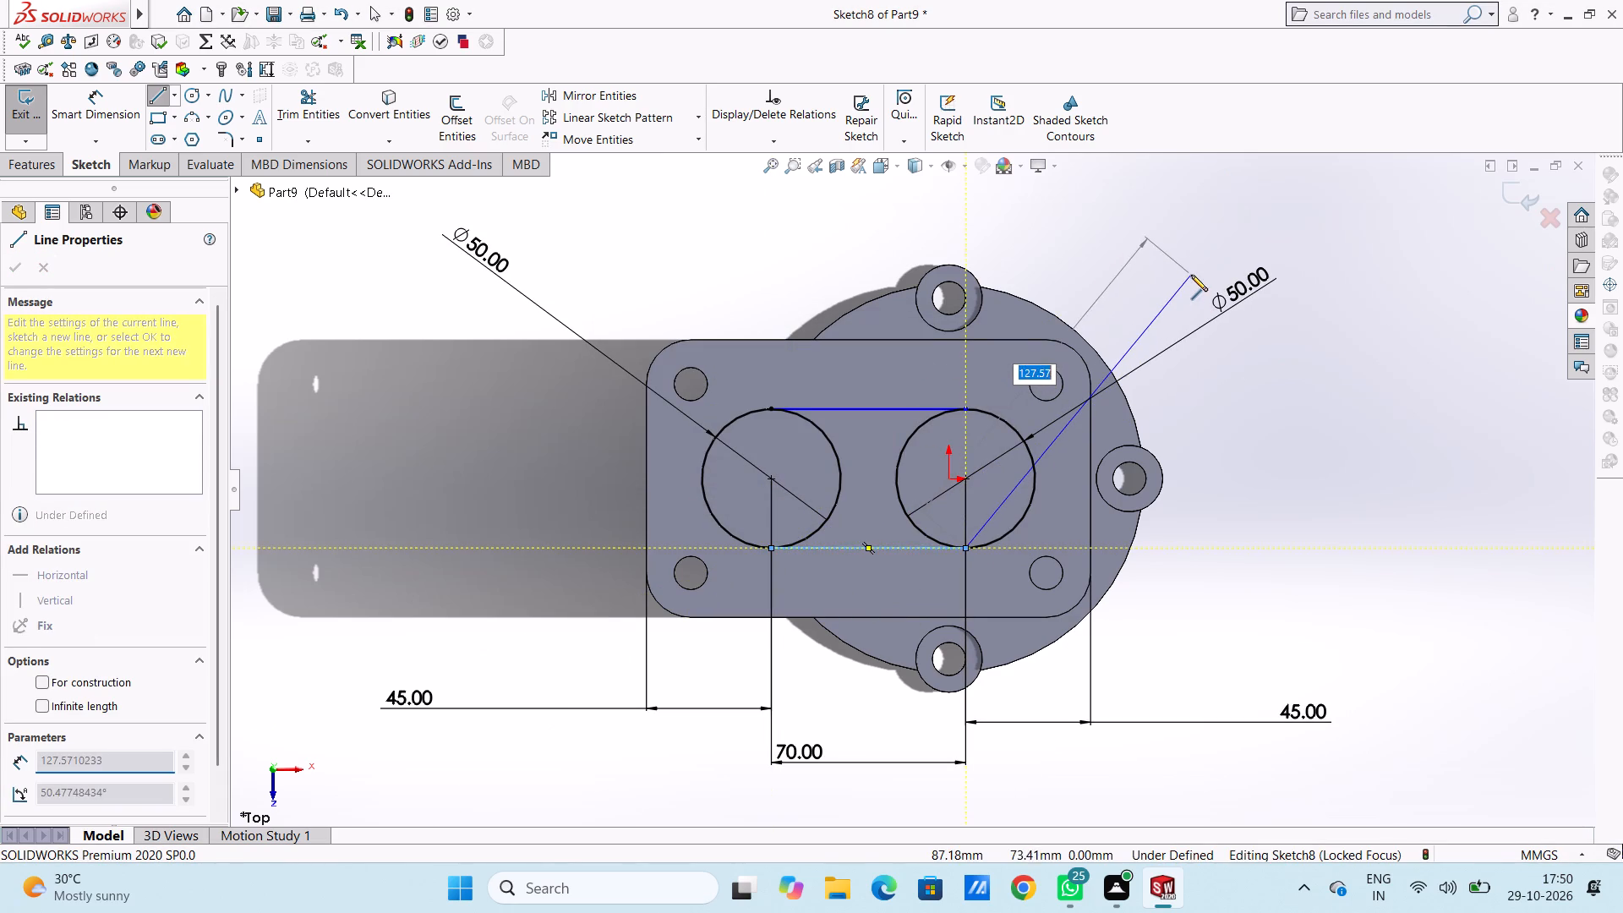
{"action": "left_click", "coordinate": [1225, 284]}
{"action": "left_click", "coordinate": [1156, 277]}
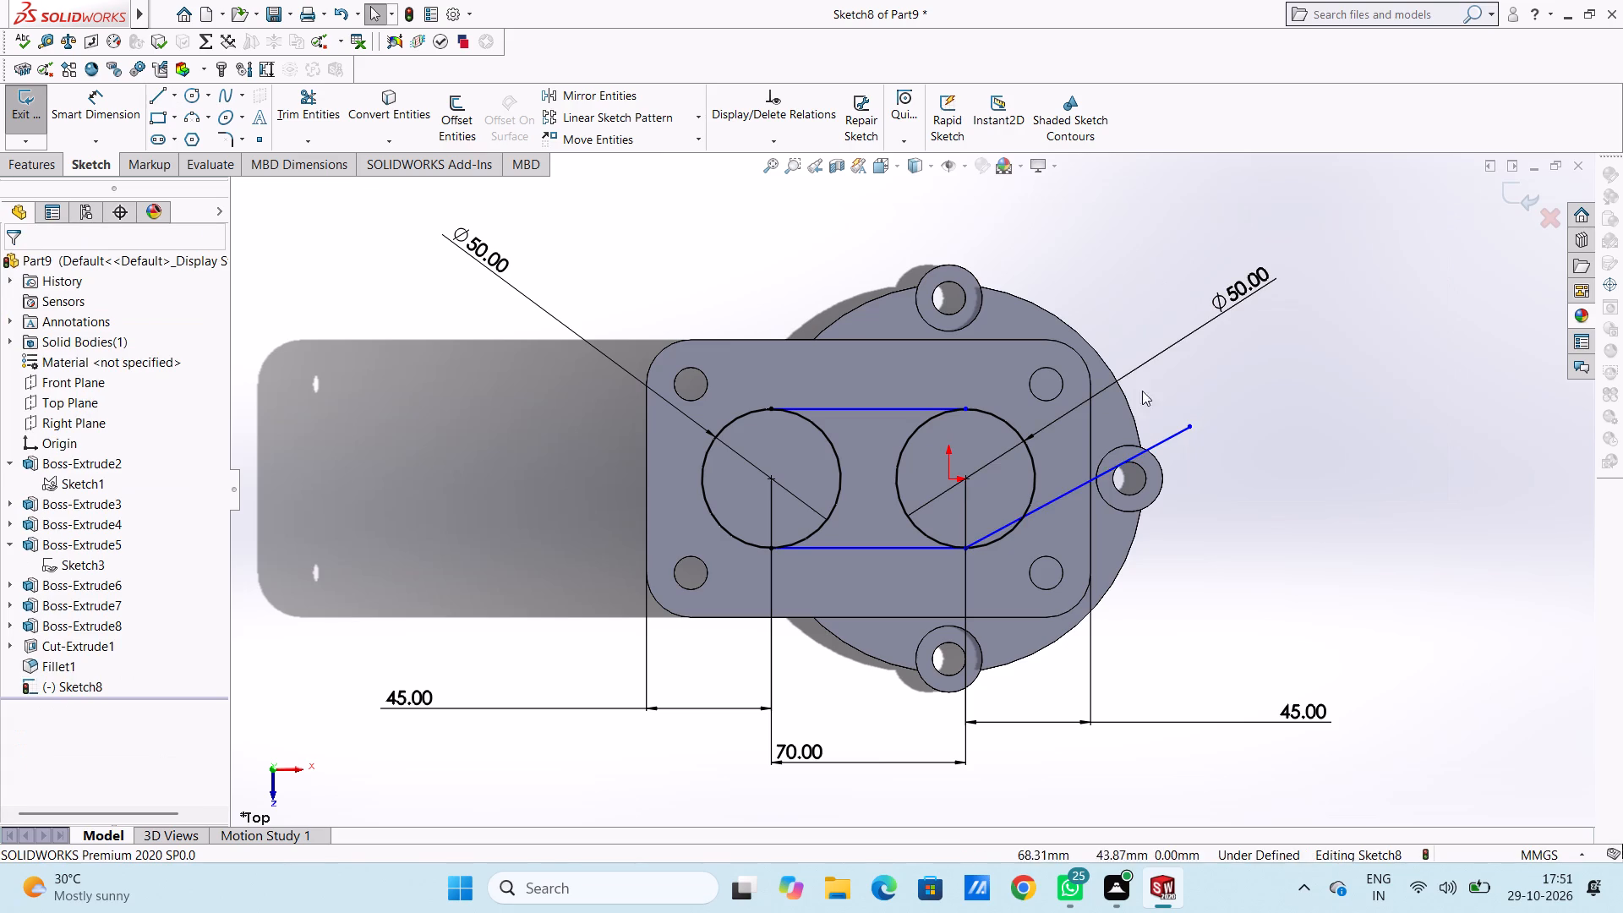
{"action": "left_click", "coordinate": [1157, 441]}
{"action": "right_click", "coordinate": [1126, 241]}
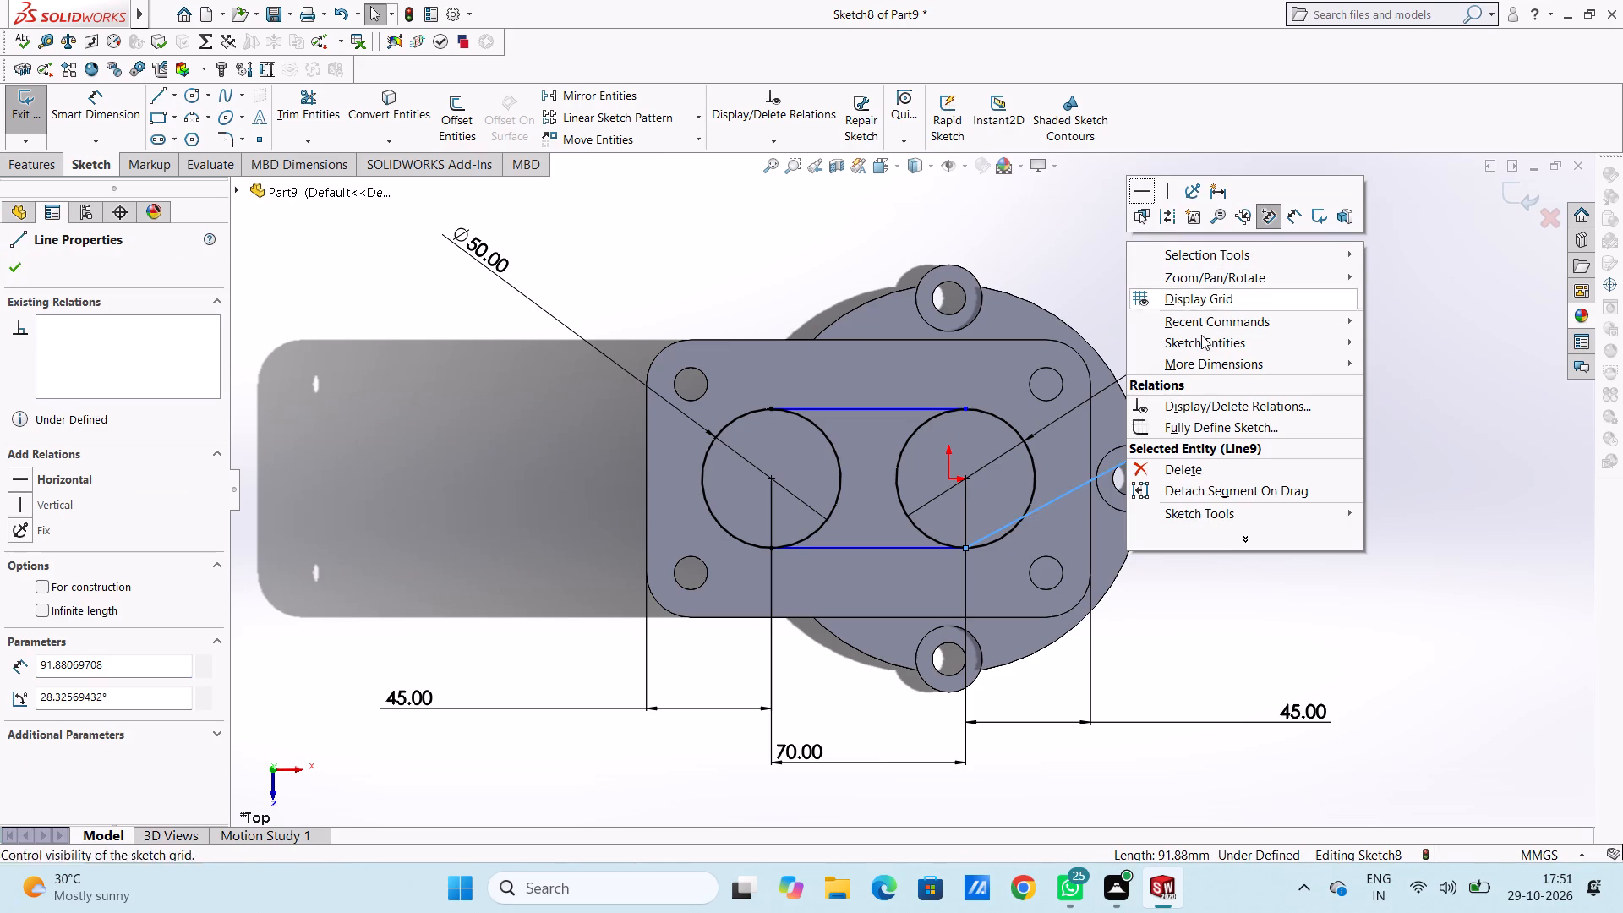
{"action": "left_click", "coordinate": [1196, 467]}
{"action": "left_click", "coordinate": [1101, 267]}
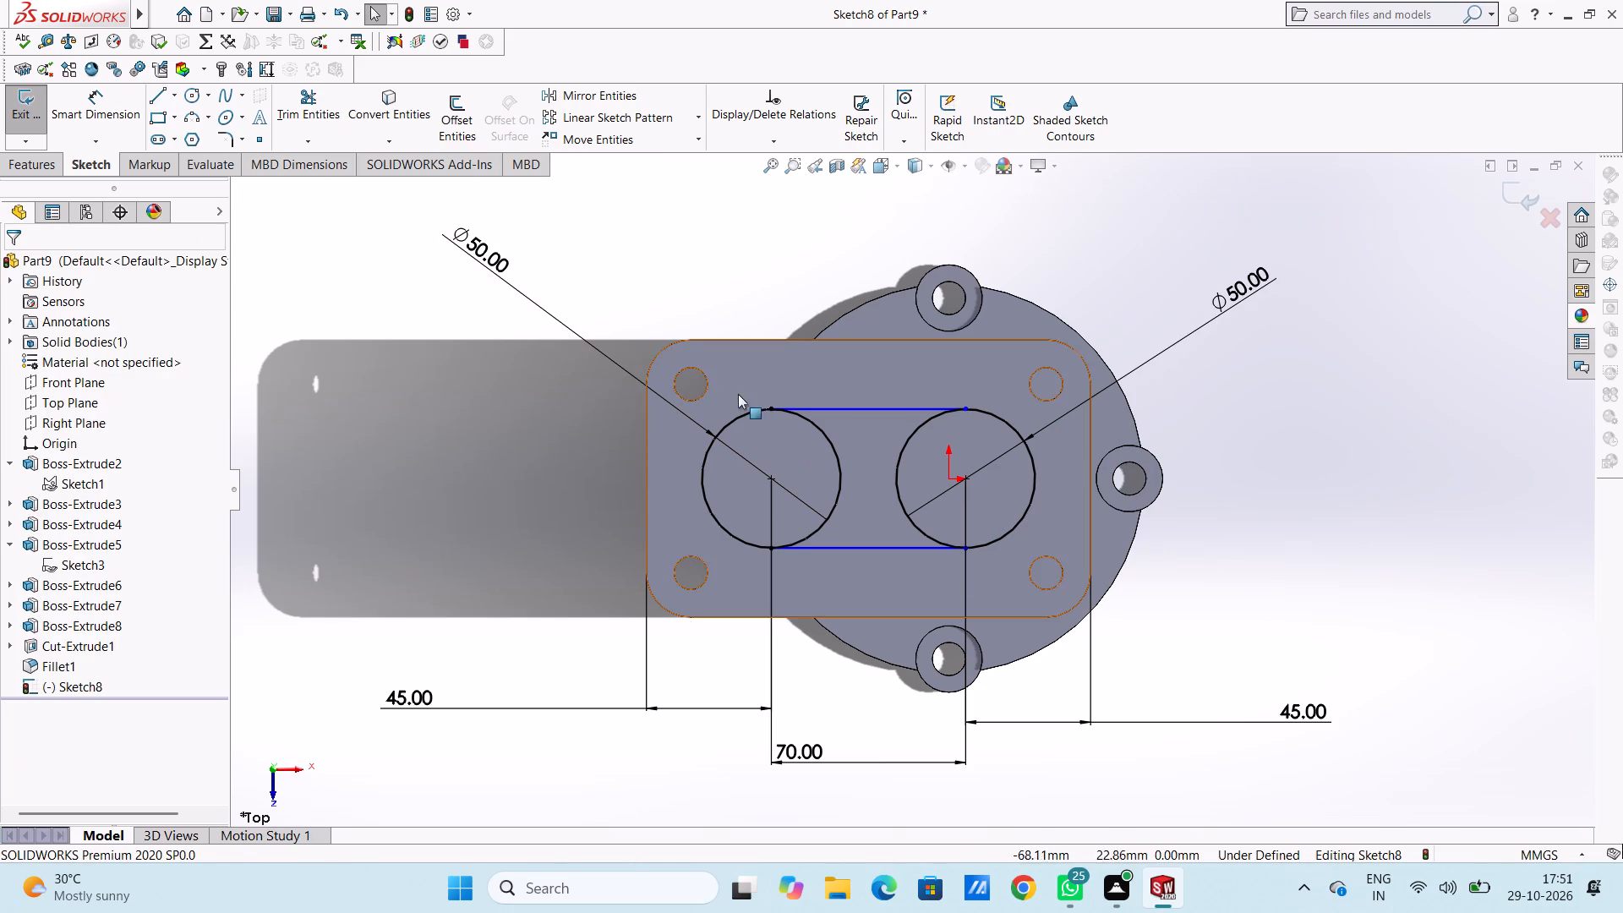
Trim away the inner halves of both circles to leave a closed slot outline.
{"action": "left_click", "coordinate": [331, 92]}
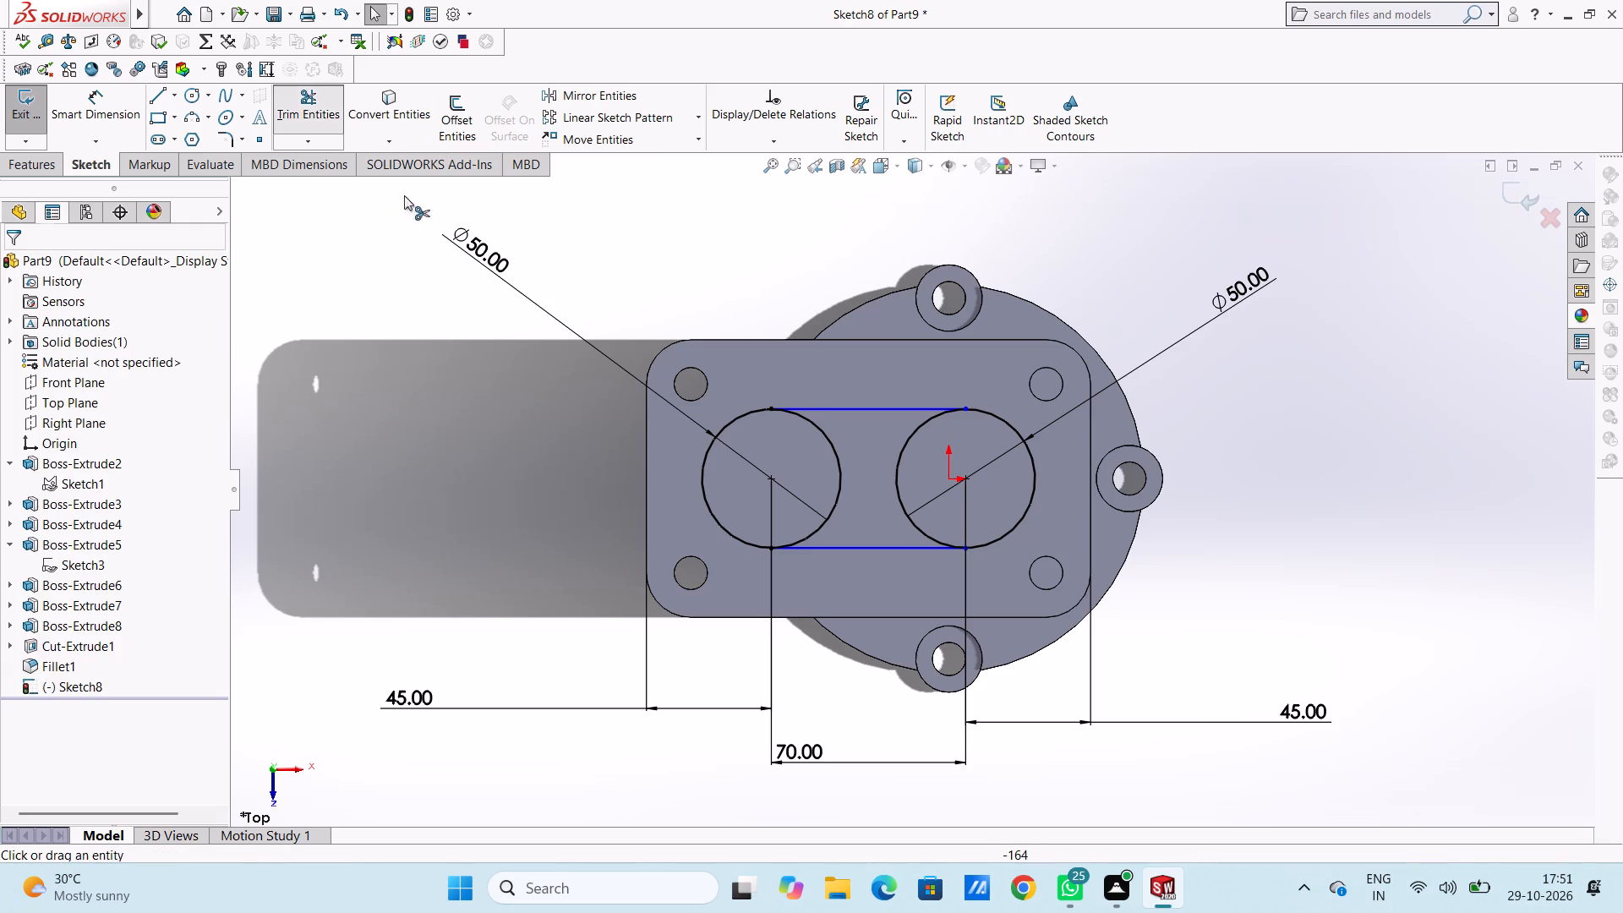
{"action": "left_click", "coordinate": [831, 441]}
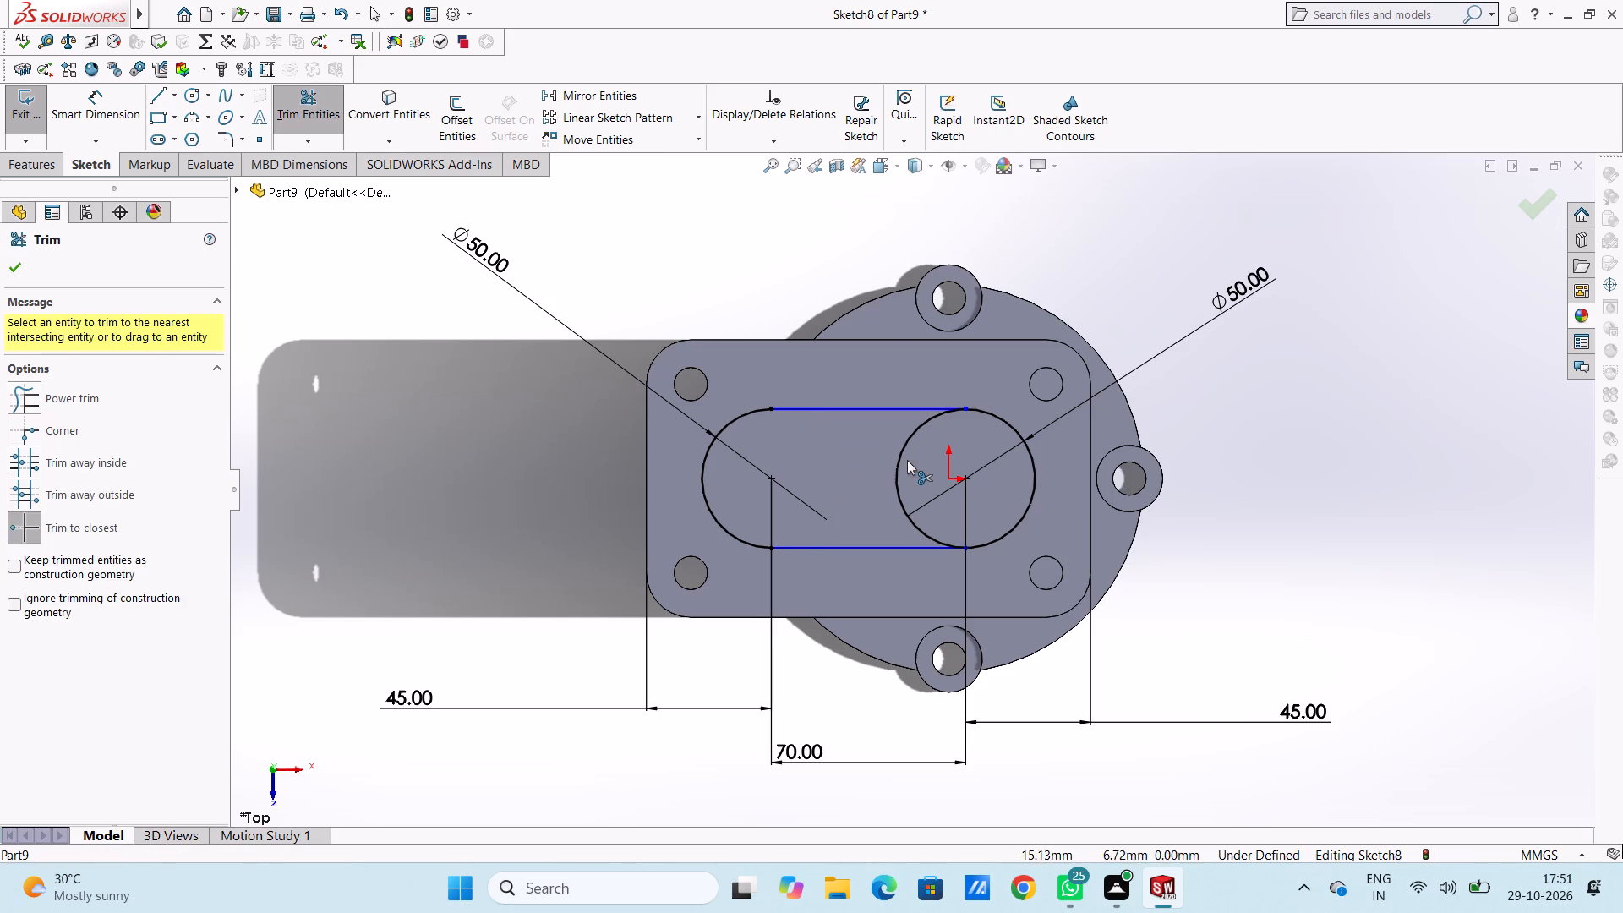
{"action": "left_click", "coordinate": [898, 456]}
Examine the slot outline's position relative to the block and cylinder from above, the side and below.
{"action": "middle_click_drag", "start_coordinate": [605, 540], "coordinate": [594, 408]}
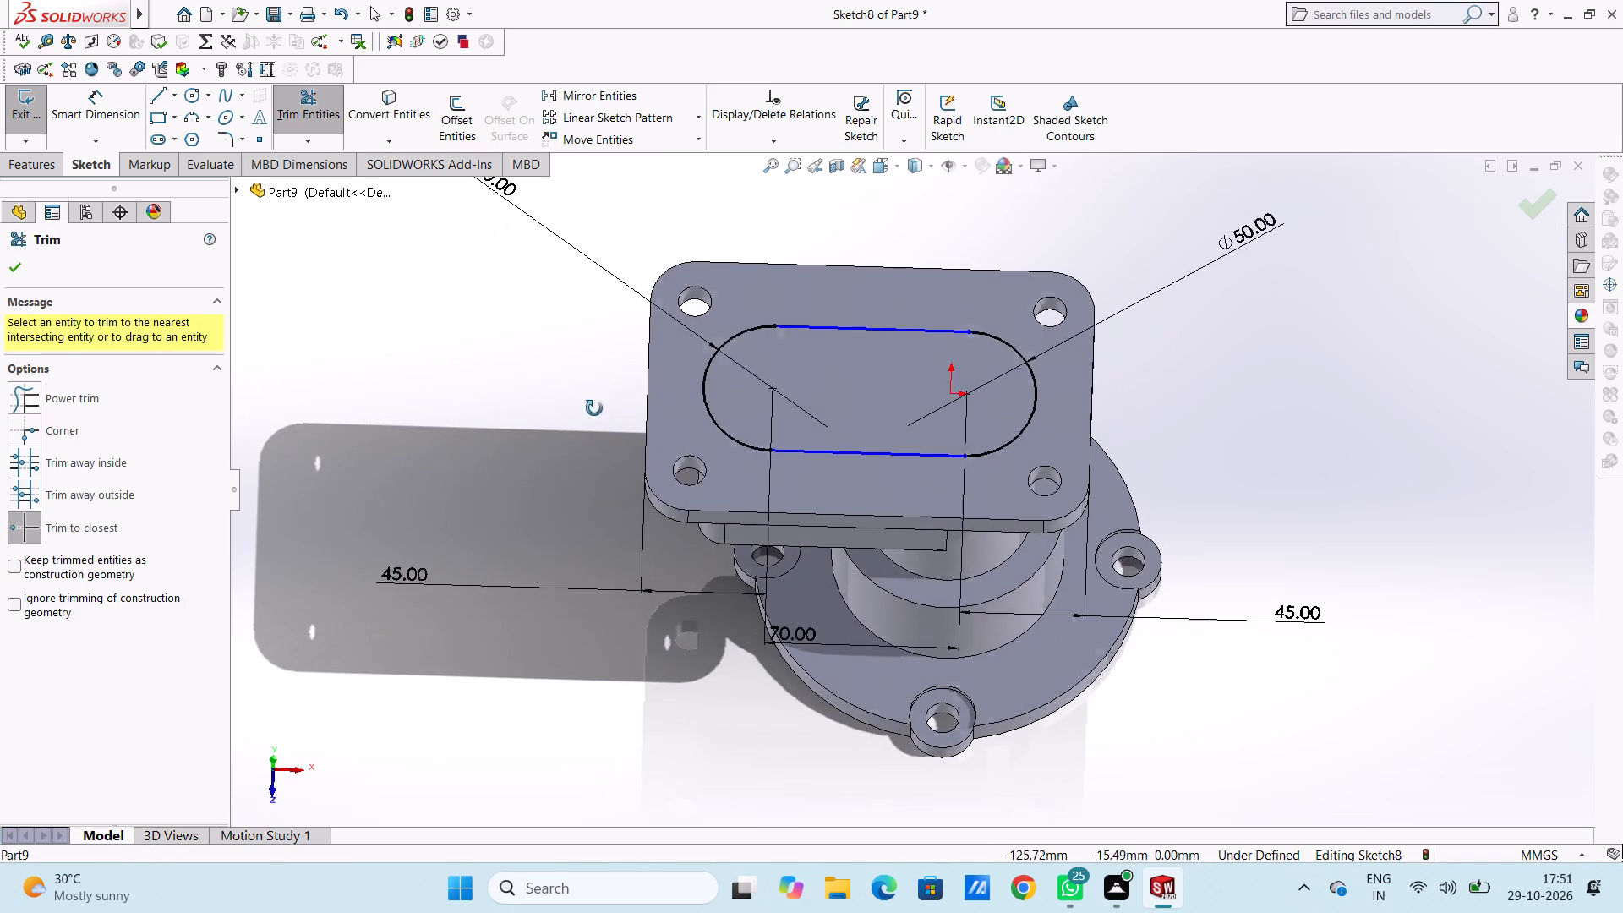
{"action": "middle_click_drag", "start_coordinate": [594, 408], "coordinate": [588, 303]}
{"action": "middle_click_drag", "start_coordinate": [580, 489], "coordinate": [602, 316]}
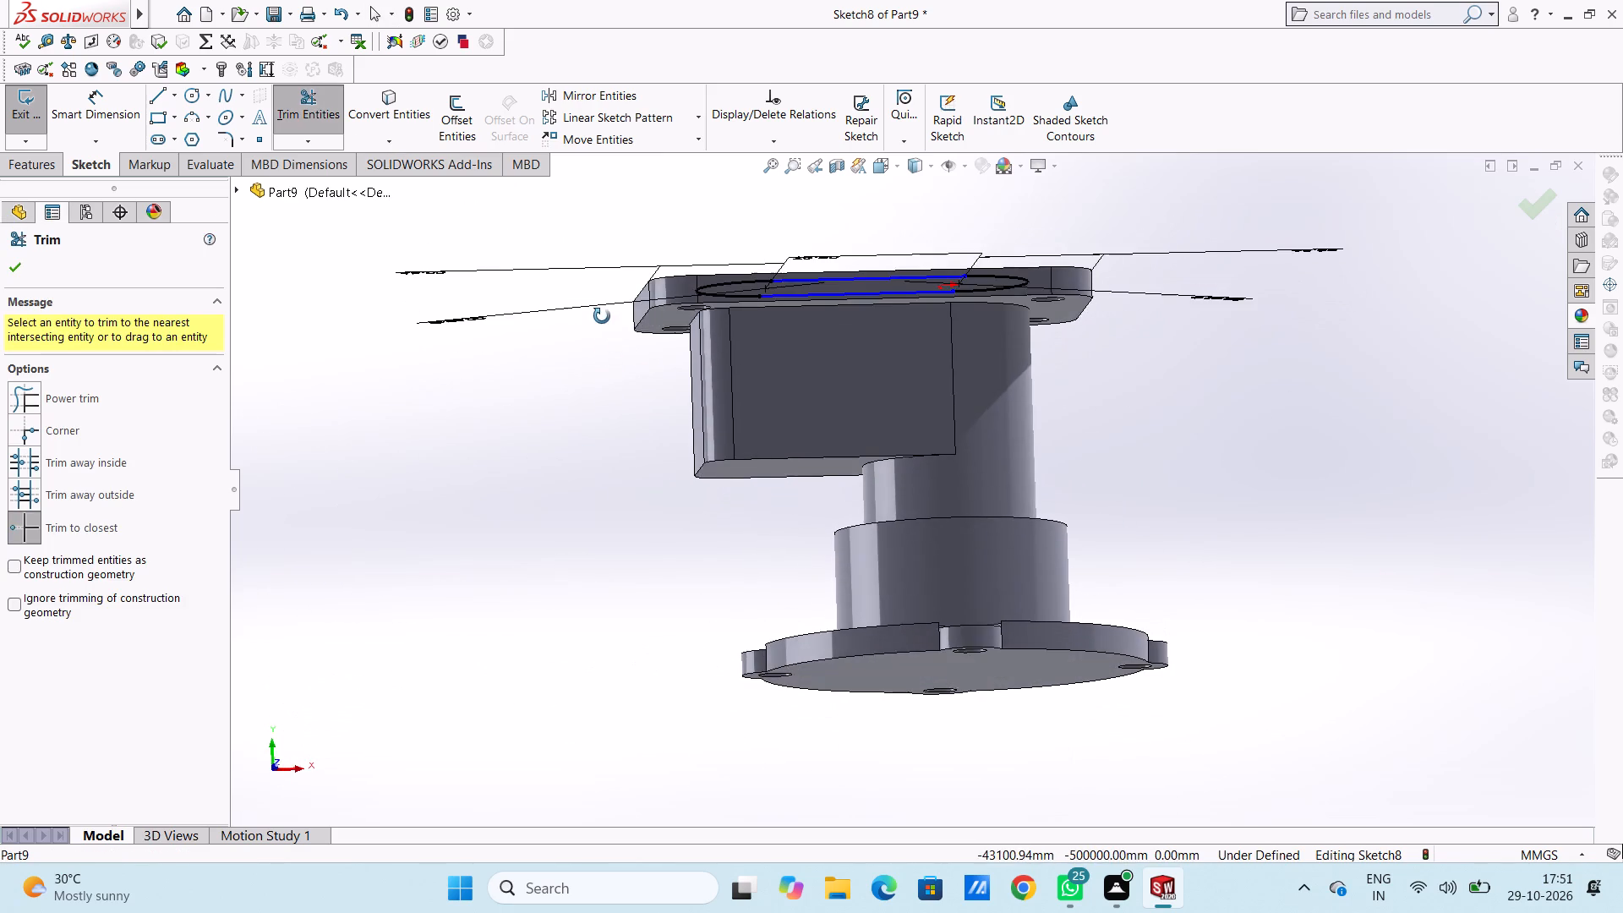
{"action": "middle_click_drag", "start_coordinate": [602, 316], "coordinate": [595, 298]}
{"action": "middle_click_drag", "start_coordinate": [630, 462], "coordinate": [632, 350]}
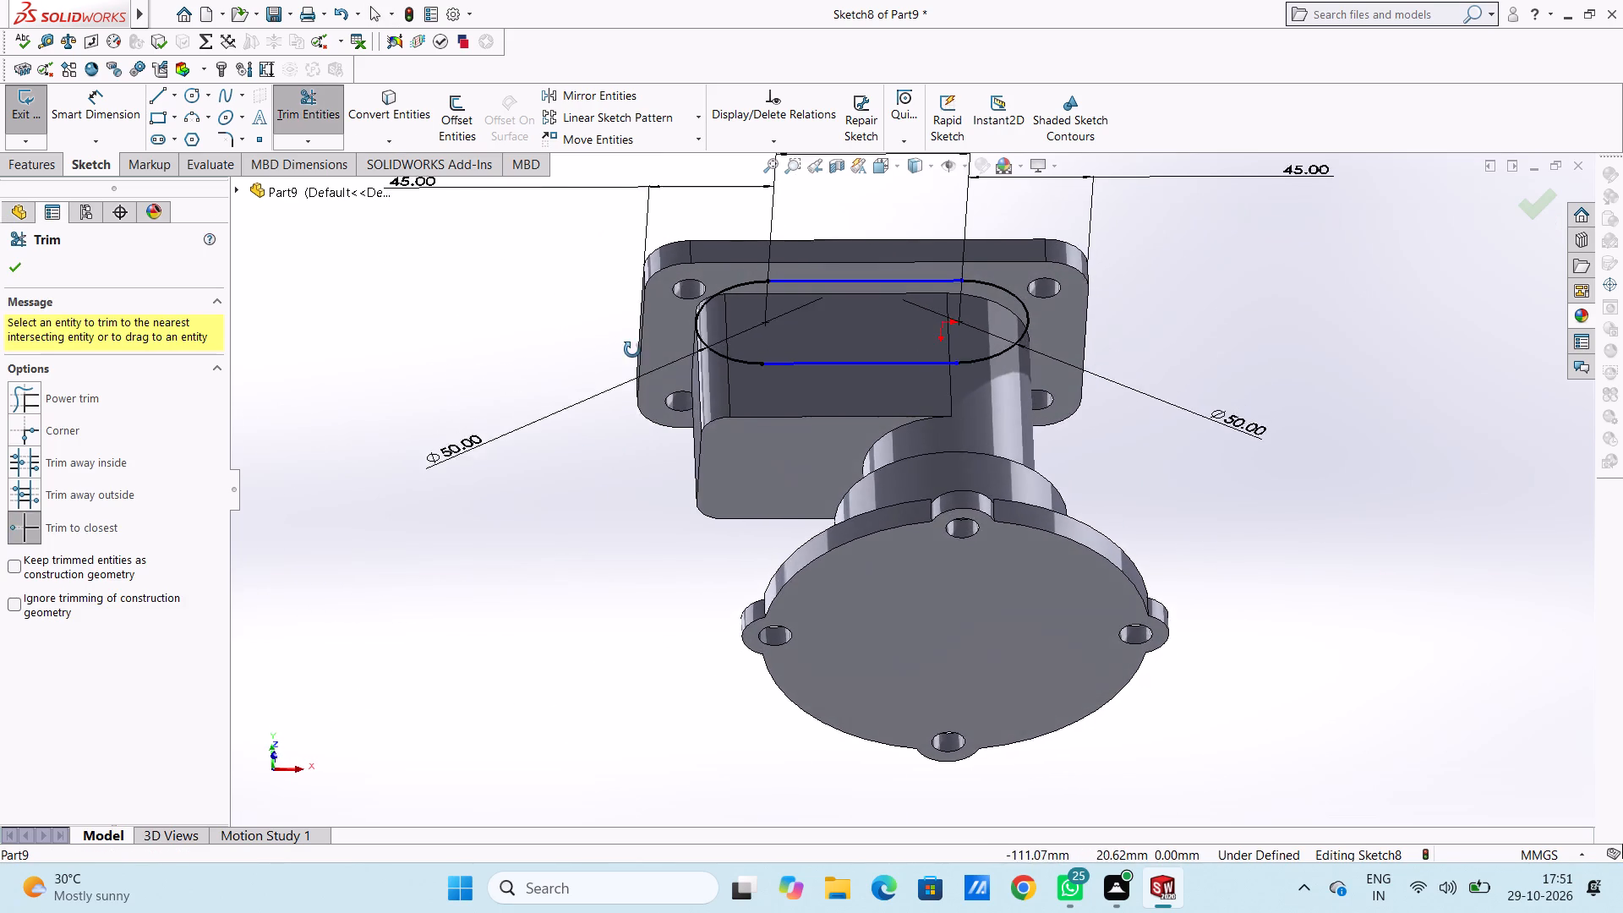
{"action": "middle_click_drag", "start_coordinate": [632, 350], "coordinate": [632, 334]}
{"action": "middle_click_drag", "start_coordinate": [664, 485], "coordinate": [660, 399]}
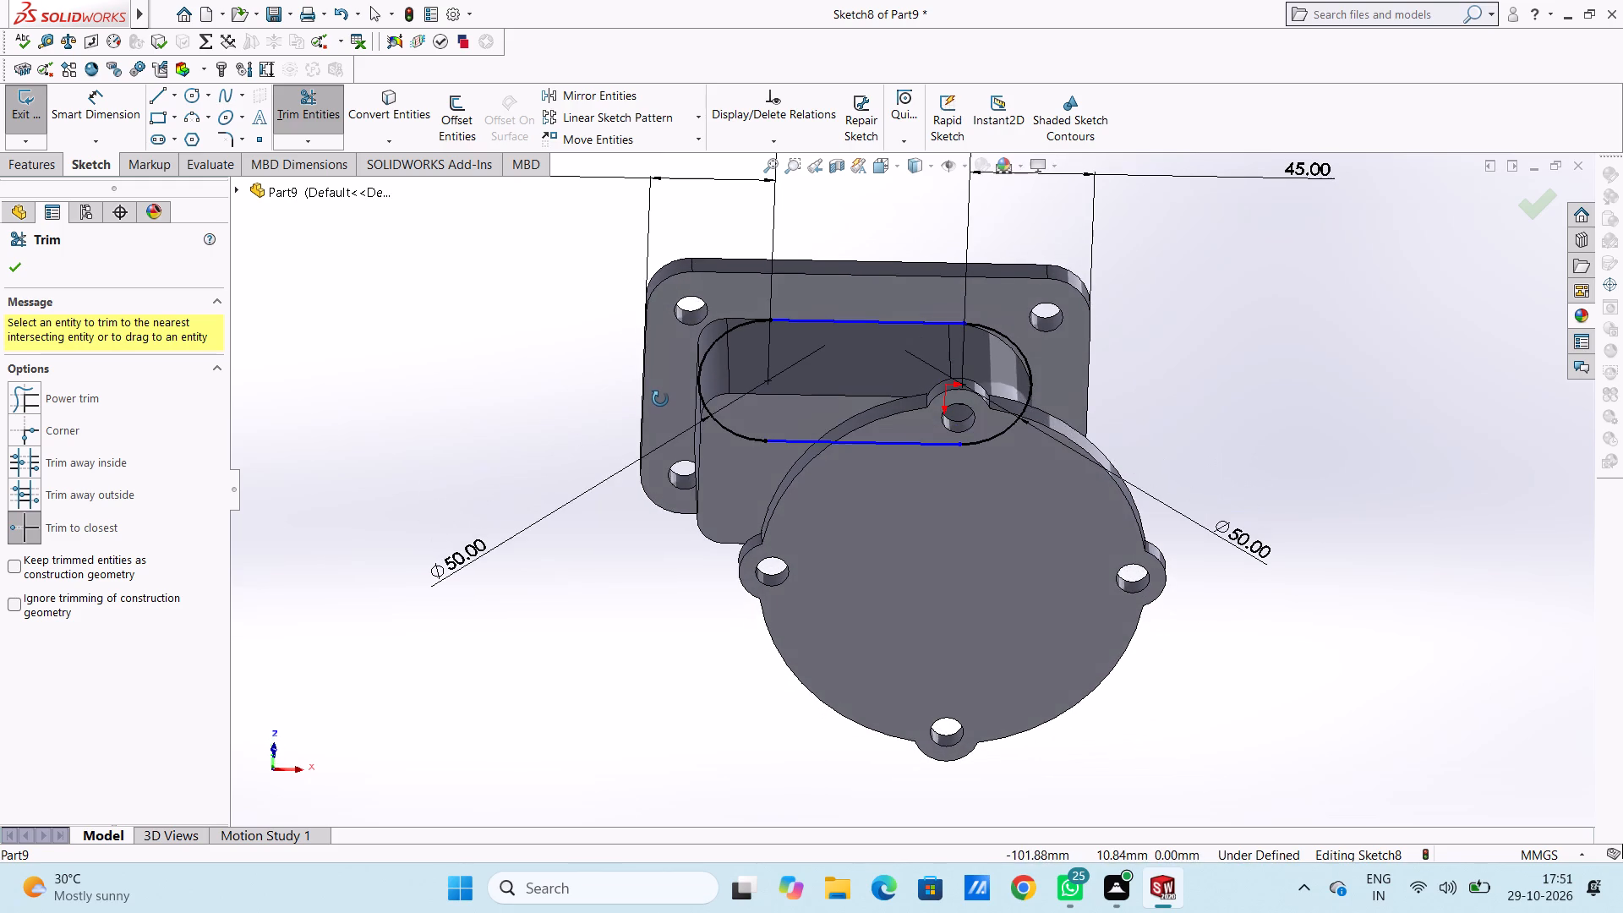
{"action": "middle_click_drag", "start_coordinate": [660, 399], "coordinate": [647, 733]}
{"action": "middle_click_drag", "start_coordinate": [687, 565], "coordinate": [789, 579]}
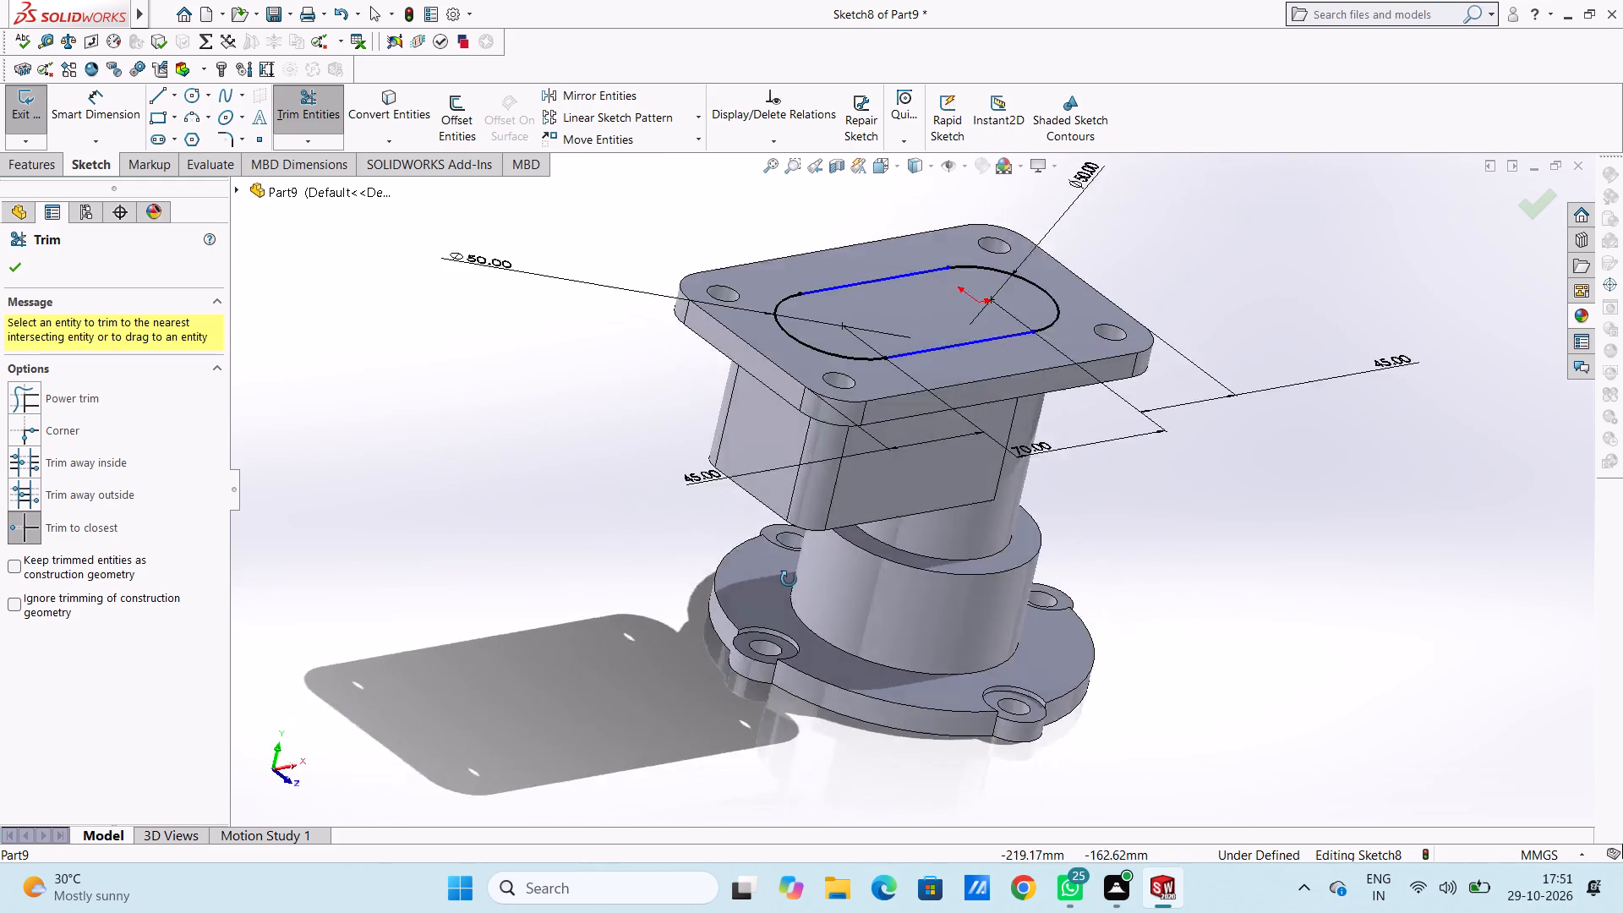
{"action": "middle_click_drag", "start_coordinate": [789, 579], "coordinate": [709, 631]}
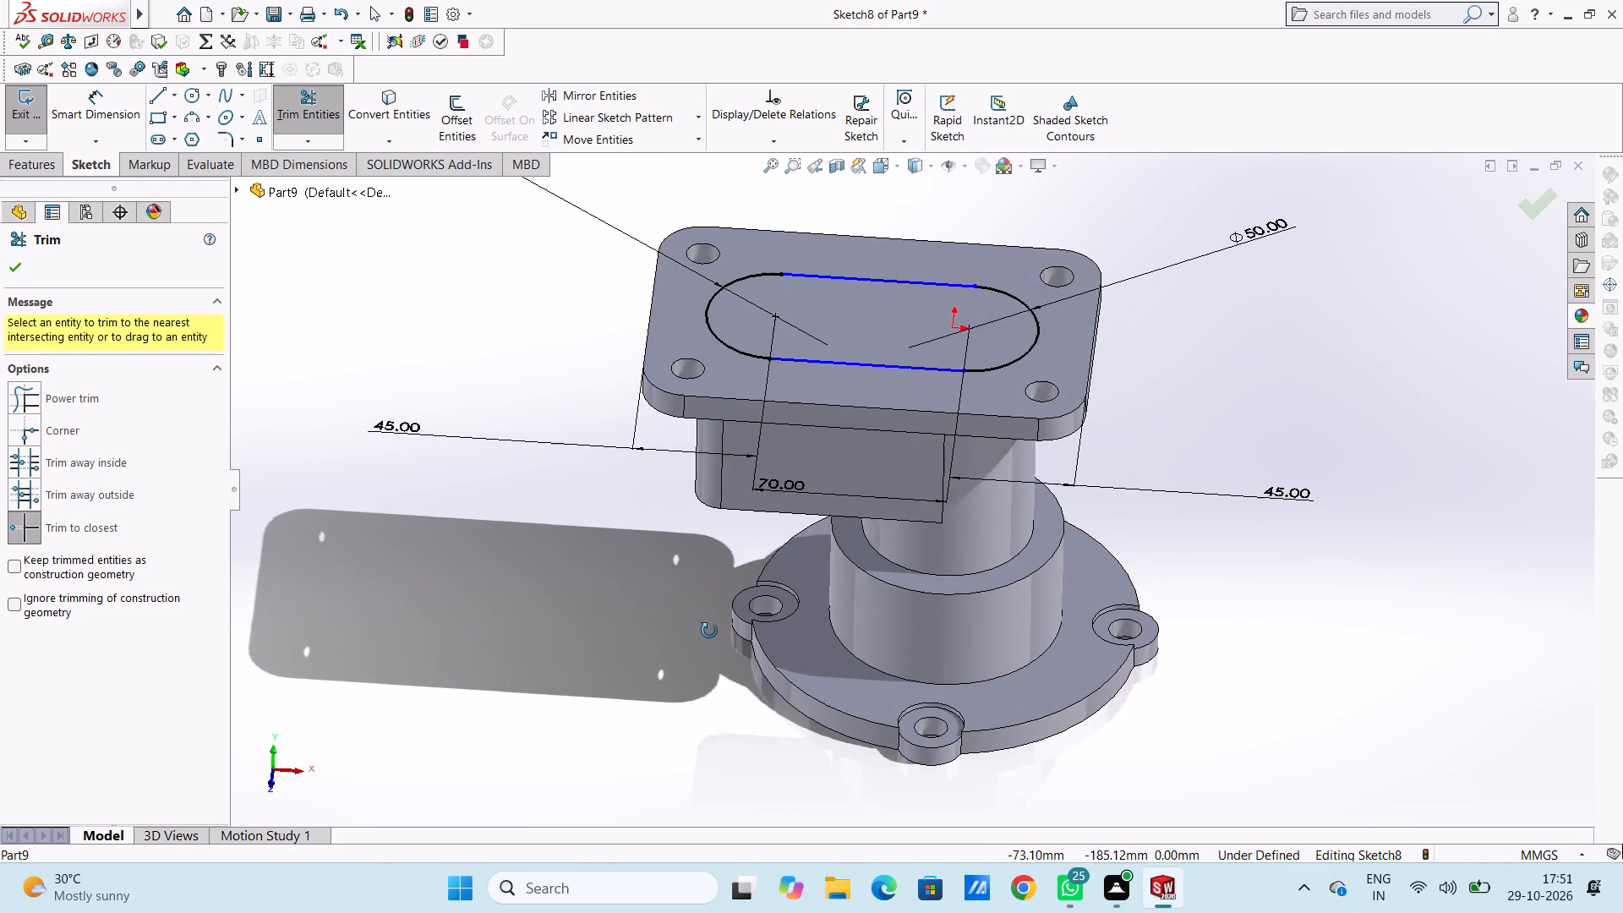
{"action": "middle_click_drag", "start_coordinate": [709, 631], "coordinate": [669, 631]}
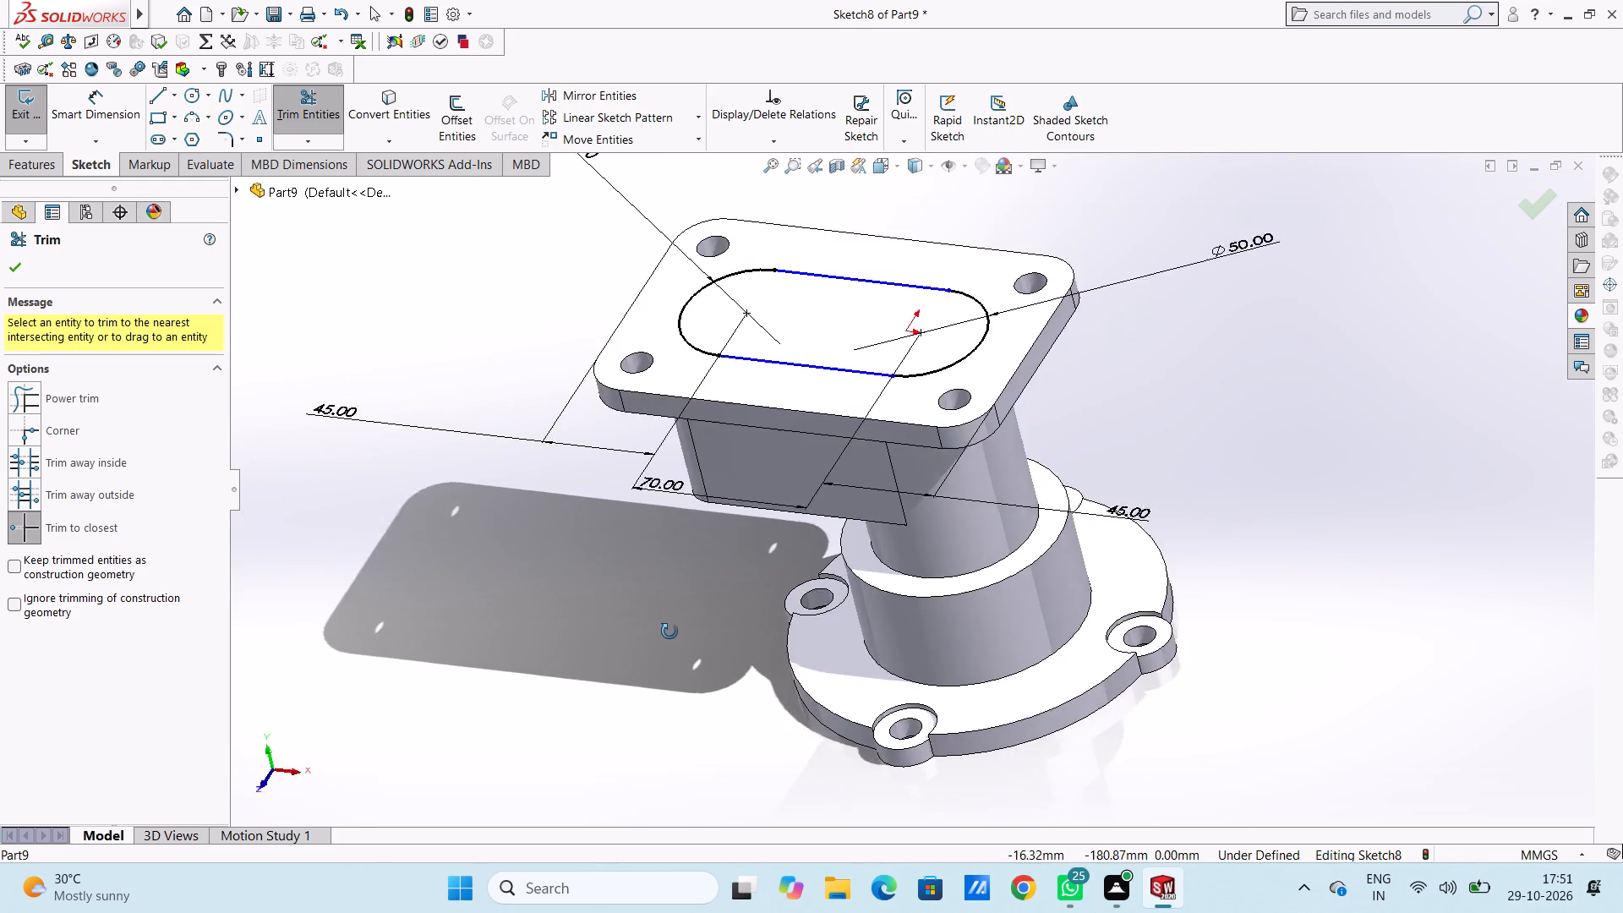
{"action": "middle_click_drag", "start_coordinate": [669, 631], "coordinate": [708, 673]}
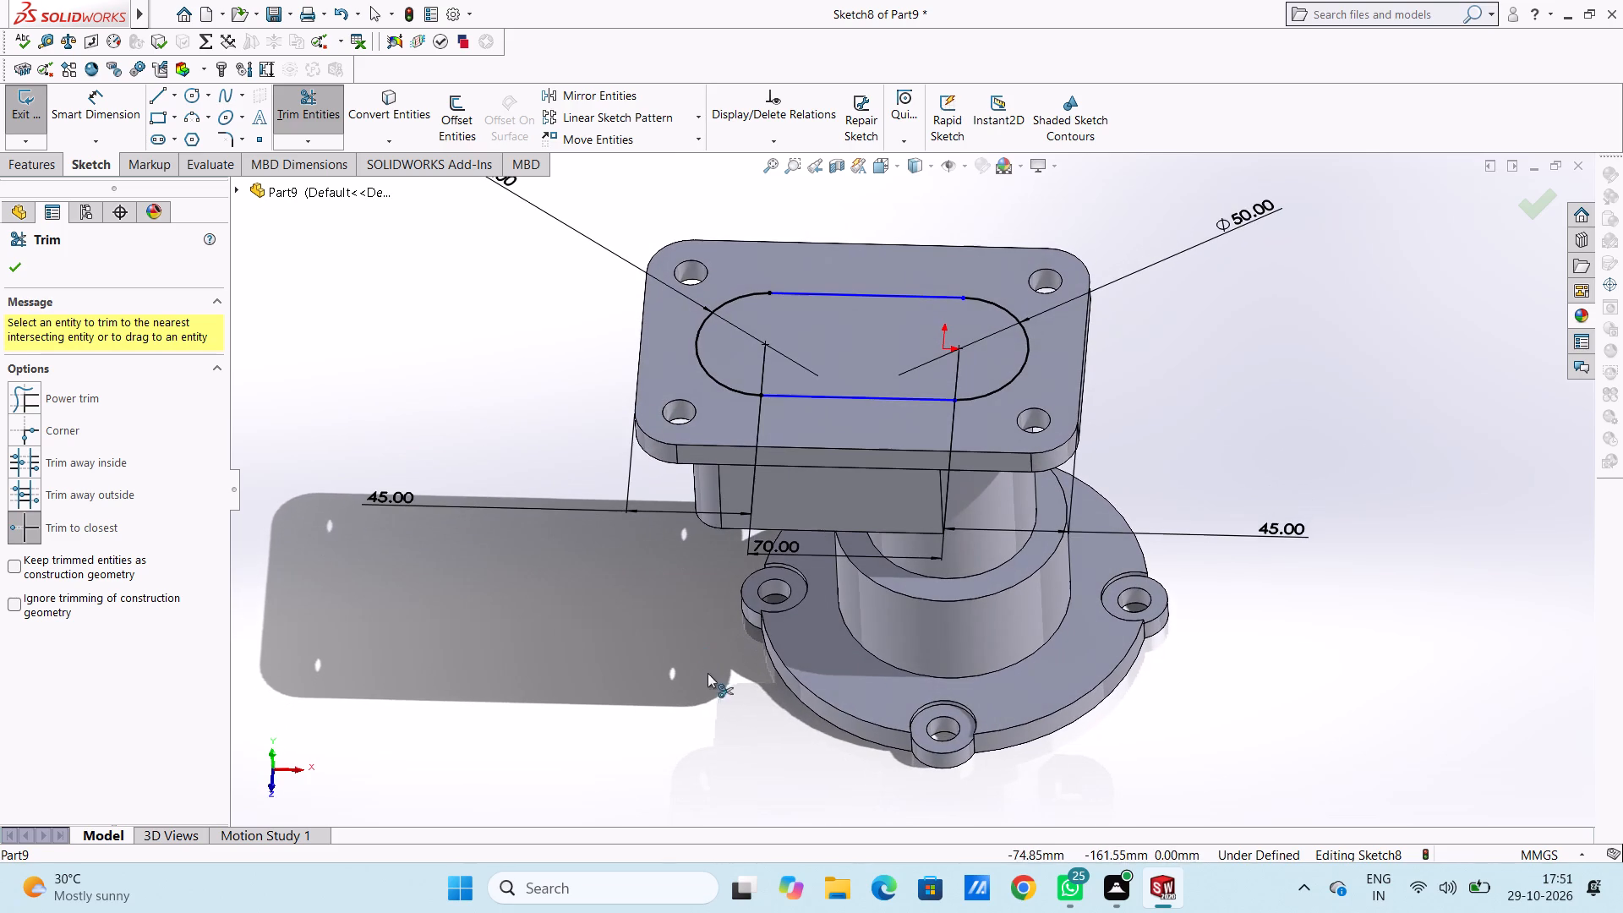
{"action": "left_click", "coordinate": [22, 268]}
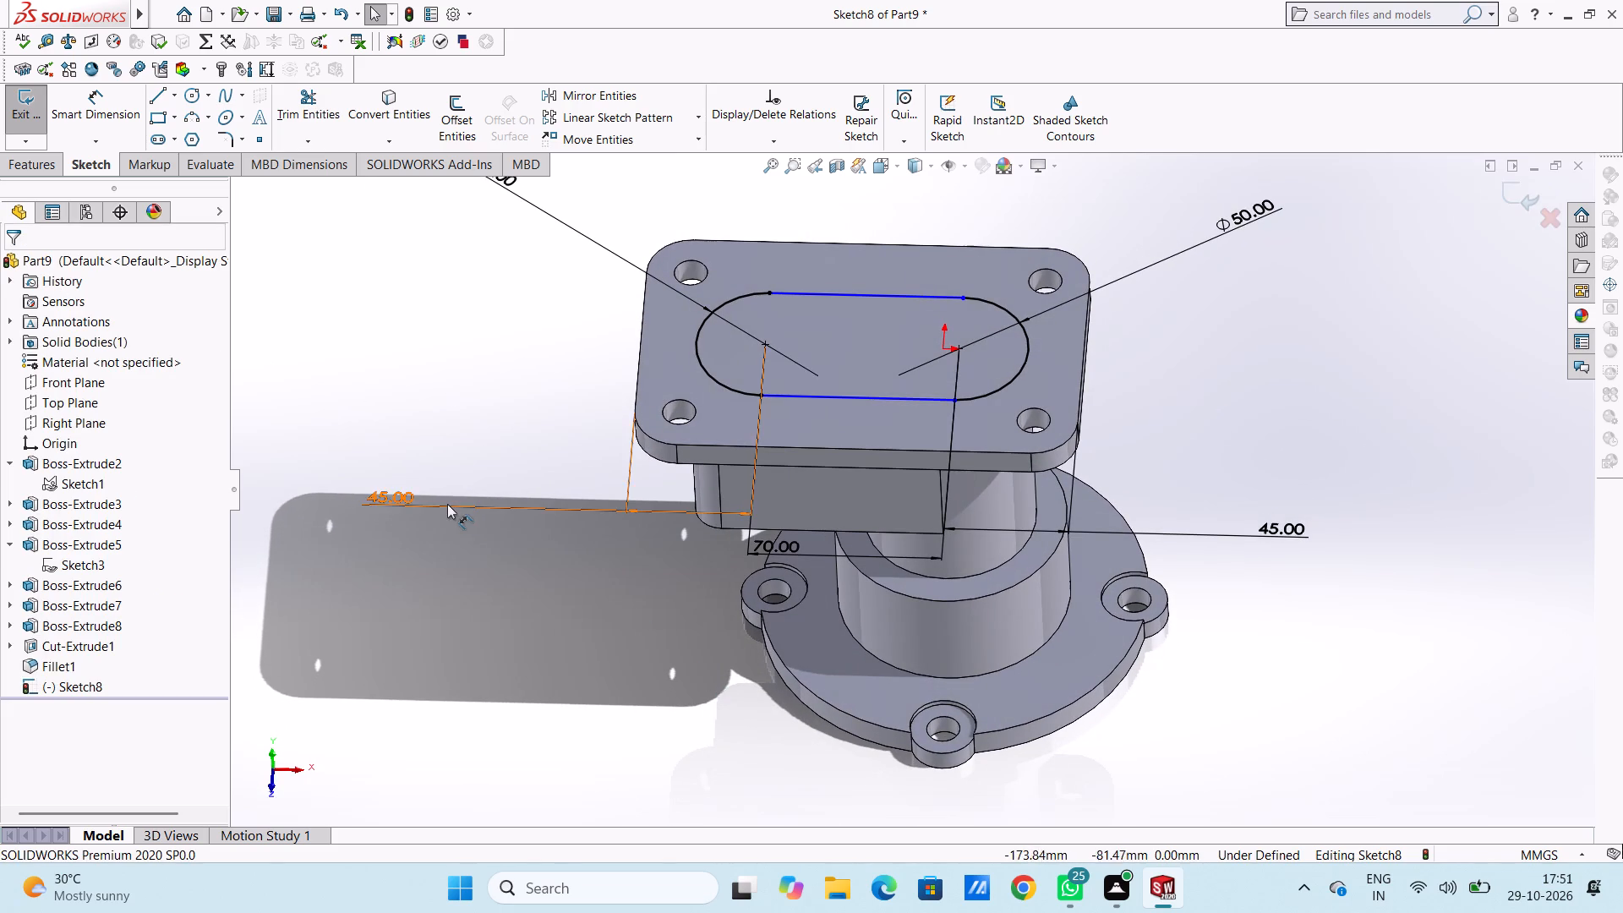
Delete the 45 mm dimension between the centre of the arc farther from the origin and the flange's short edge.
{"action": "left_click", "coordinate": [447, 504]}
{"action": "right_click", "coordinate": [479, 347]}
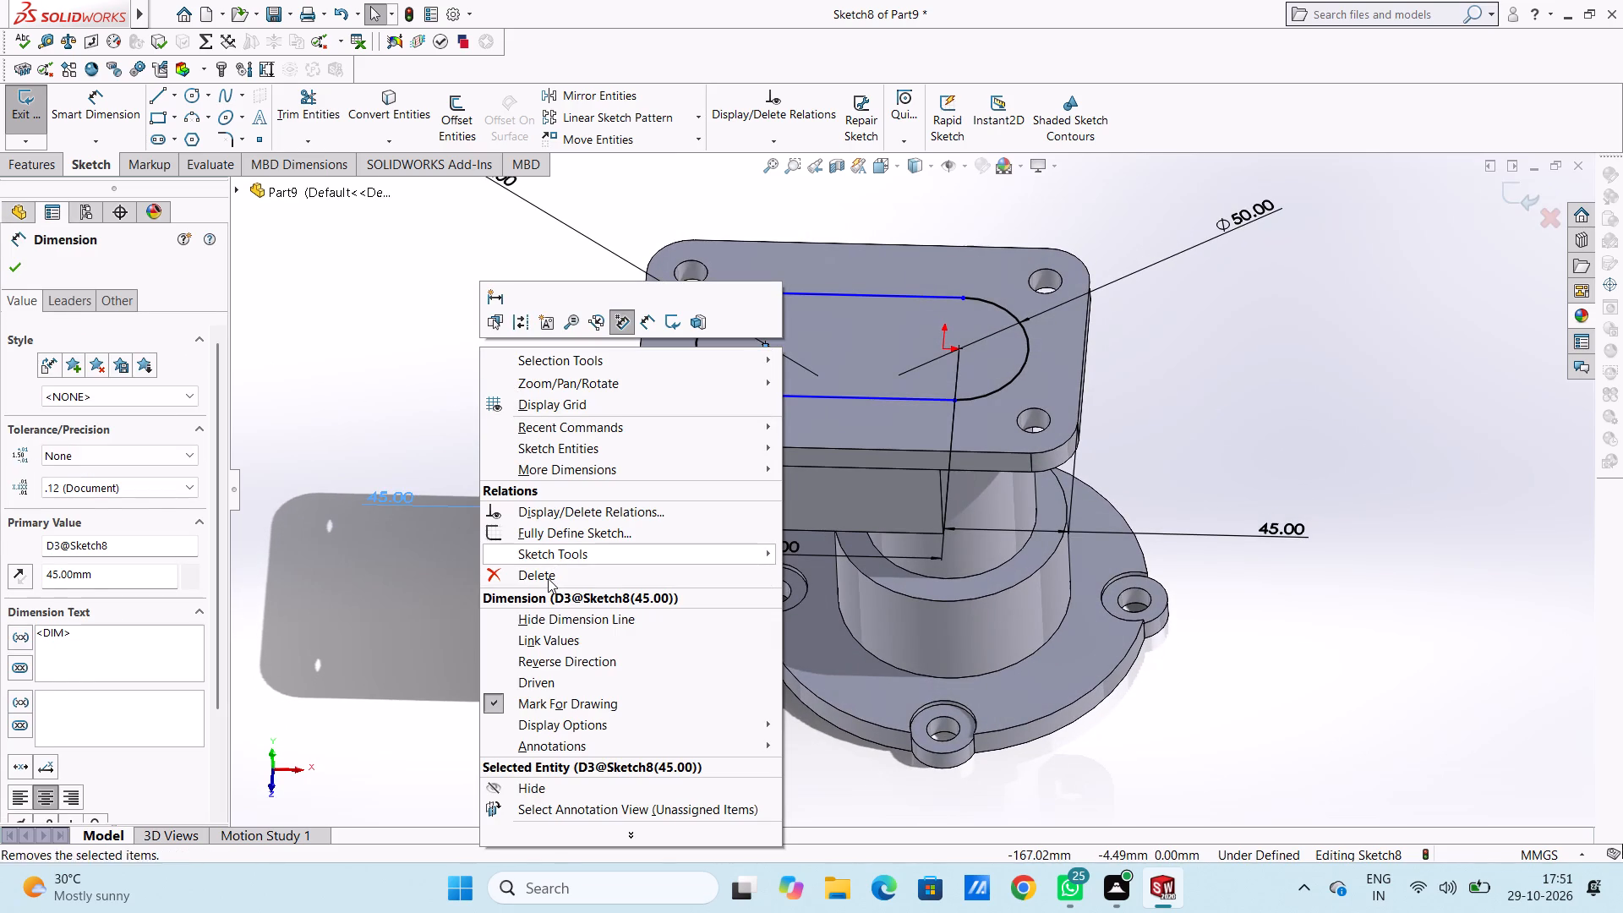
{"action": "left_click", "coordinate": [548, 578]}
Set the distance from the centre of the arc nearer the origin to the flange's short edge to 50 mm.
{"action": "double_click", "coordinate": [1285, 538]}
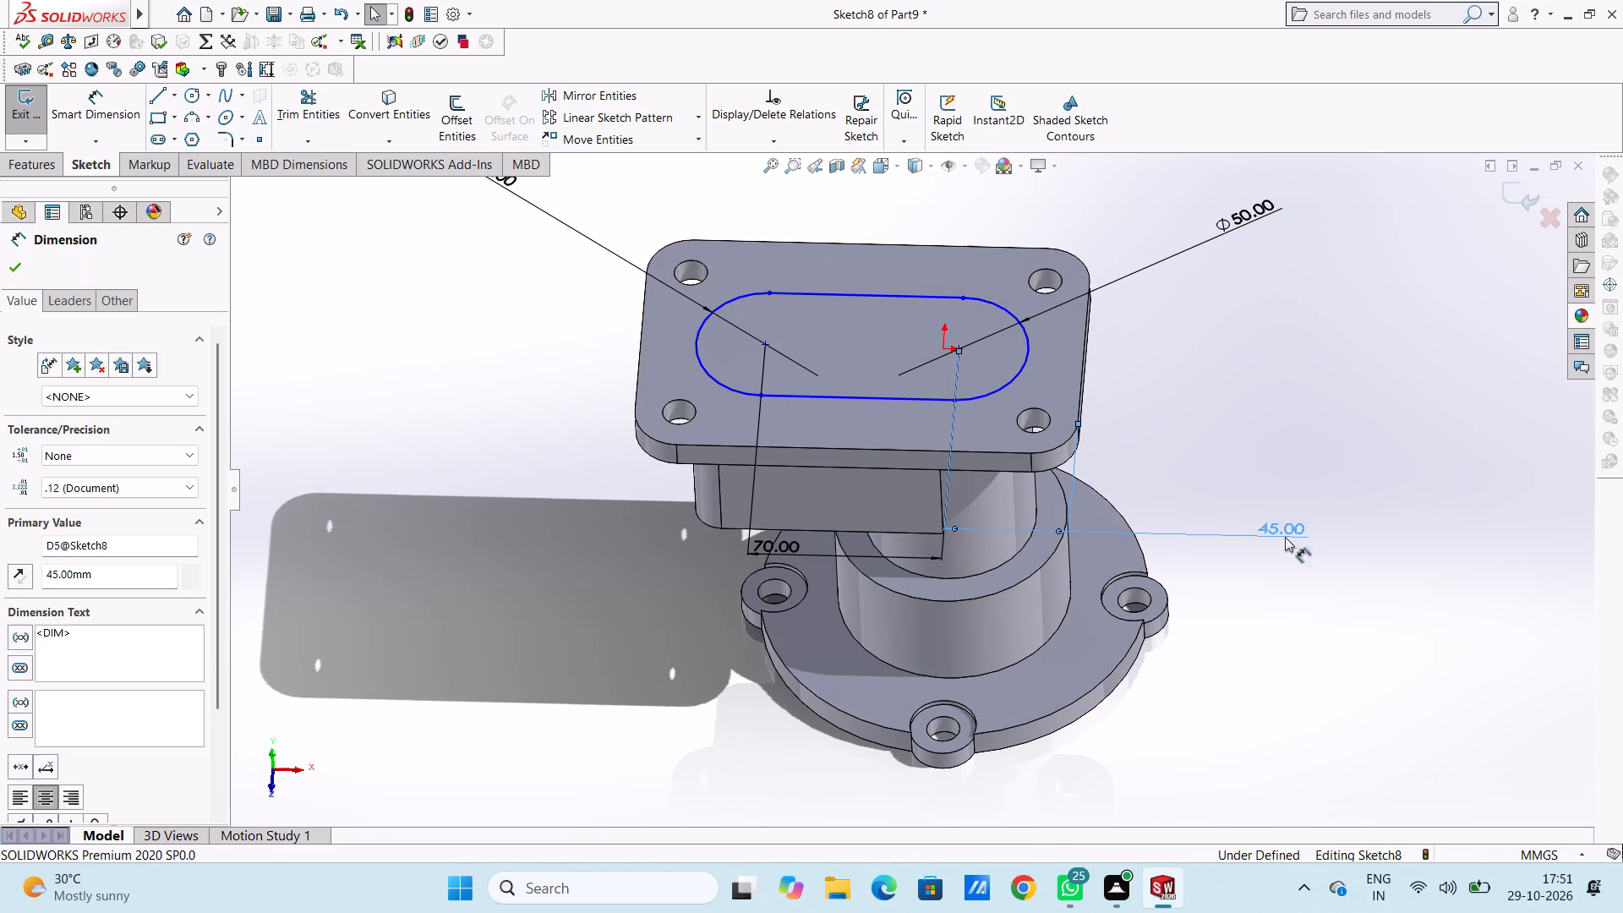
{"action": "type", "text": "50"}
{"action": "key", "text": "Return"}
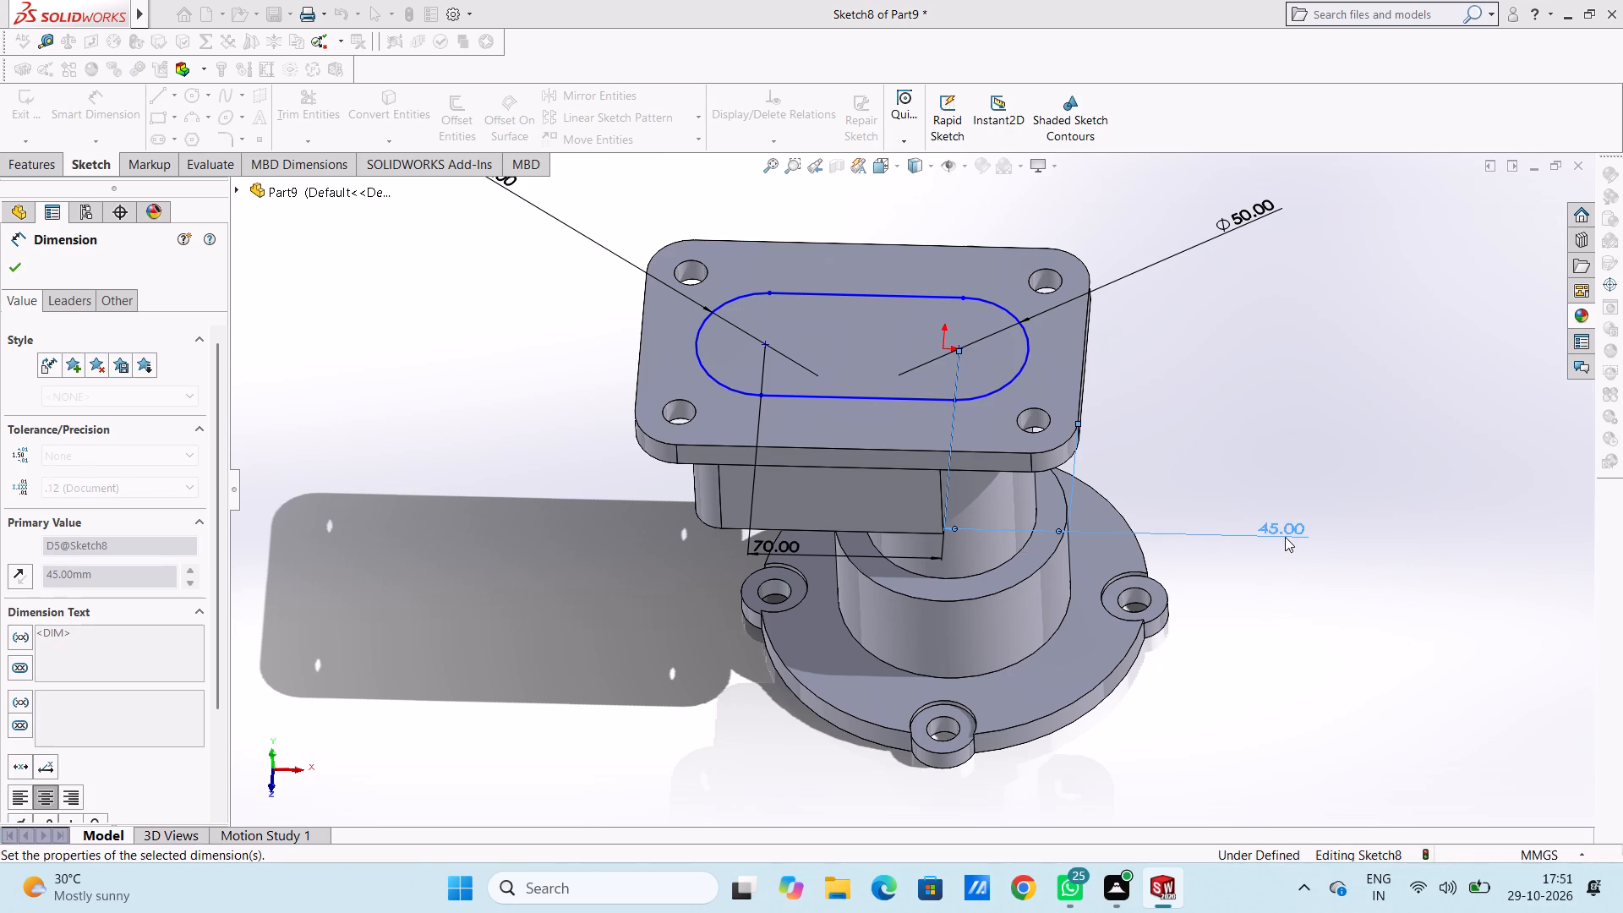
{"action": "left_click", "coordinate": [615, 498]}
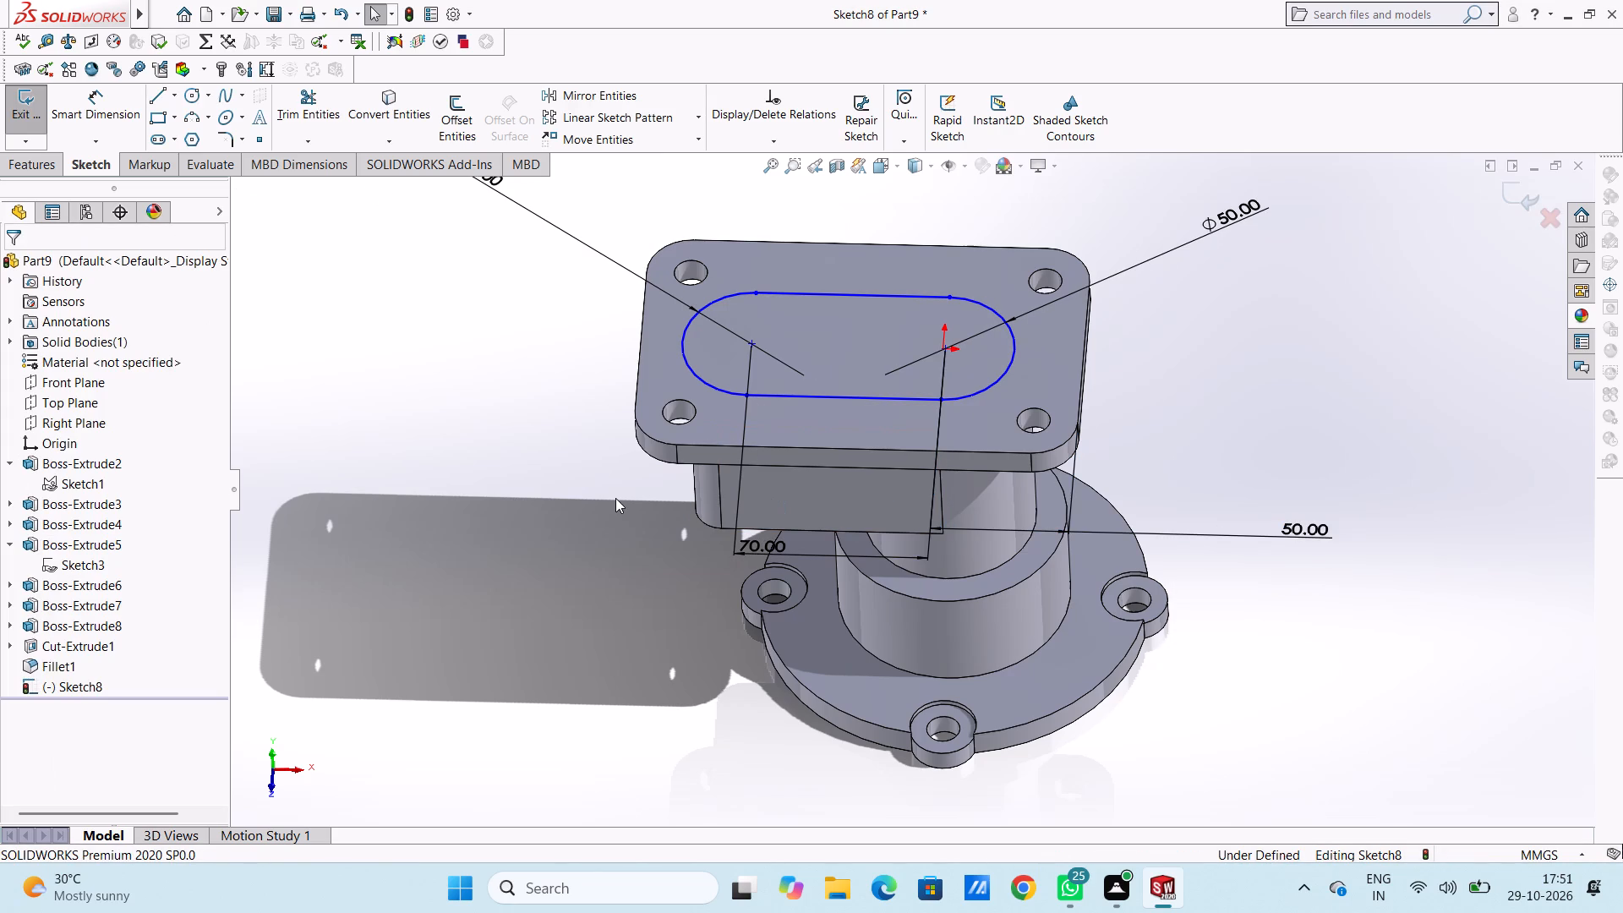
Set the diameters of both slot end arcs on the top flange to 40 mm.
{"action": "middle_click_drag", "start_coordinate": [604, 519], "coordinate": [610, 210]}
{"action": "middle_click_drag", "start_coordinate": [648, 429], "coordinate": [657, 374]}
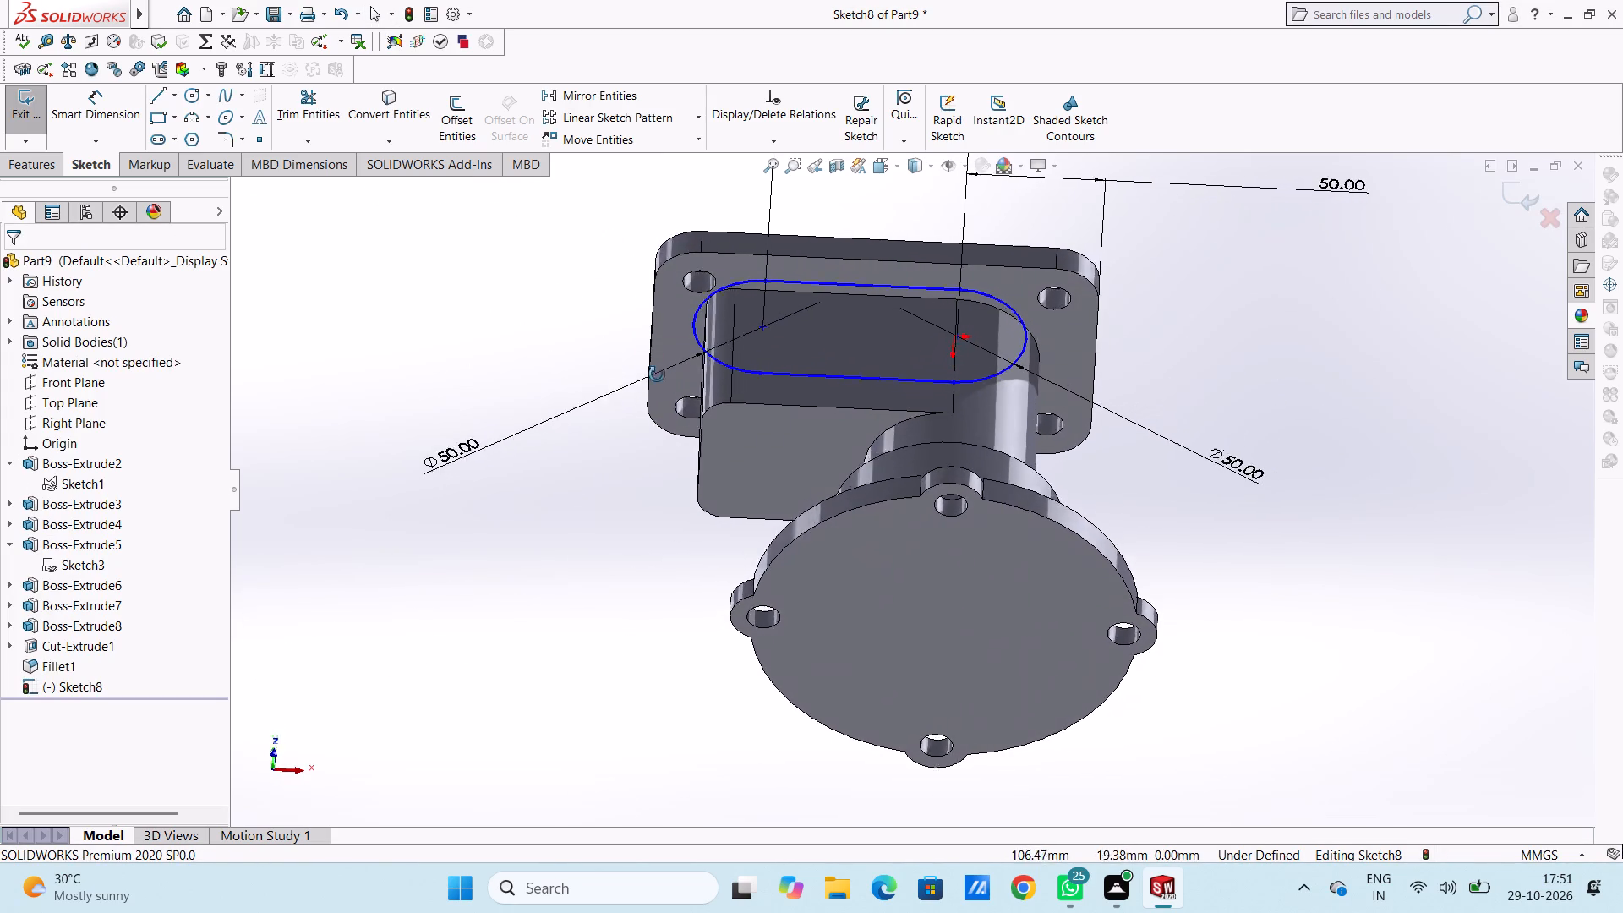
{"action": "middle_click_drag", "start_coordinate": [657, 374], "coordinate": [654, 741]}
{"action": "middle_click_drag", "start_coordinate": [602, 610], "coordinate": [592, 664]}
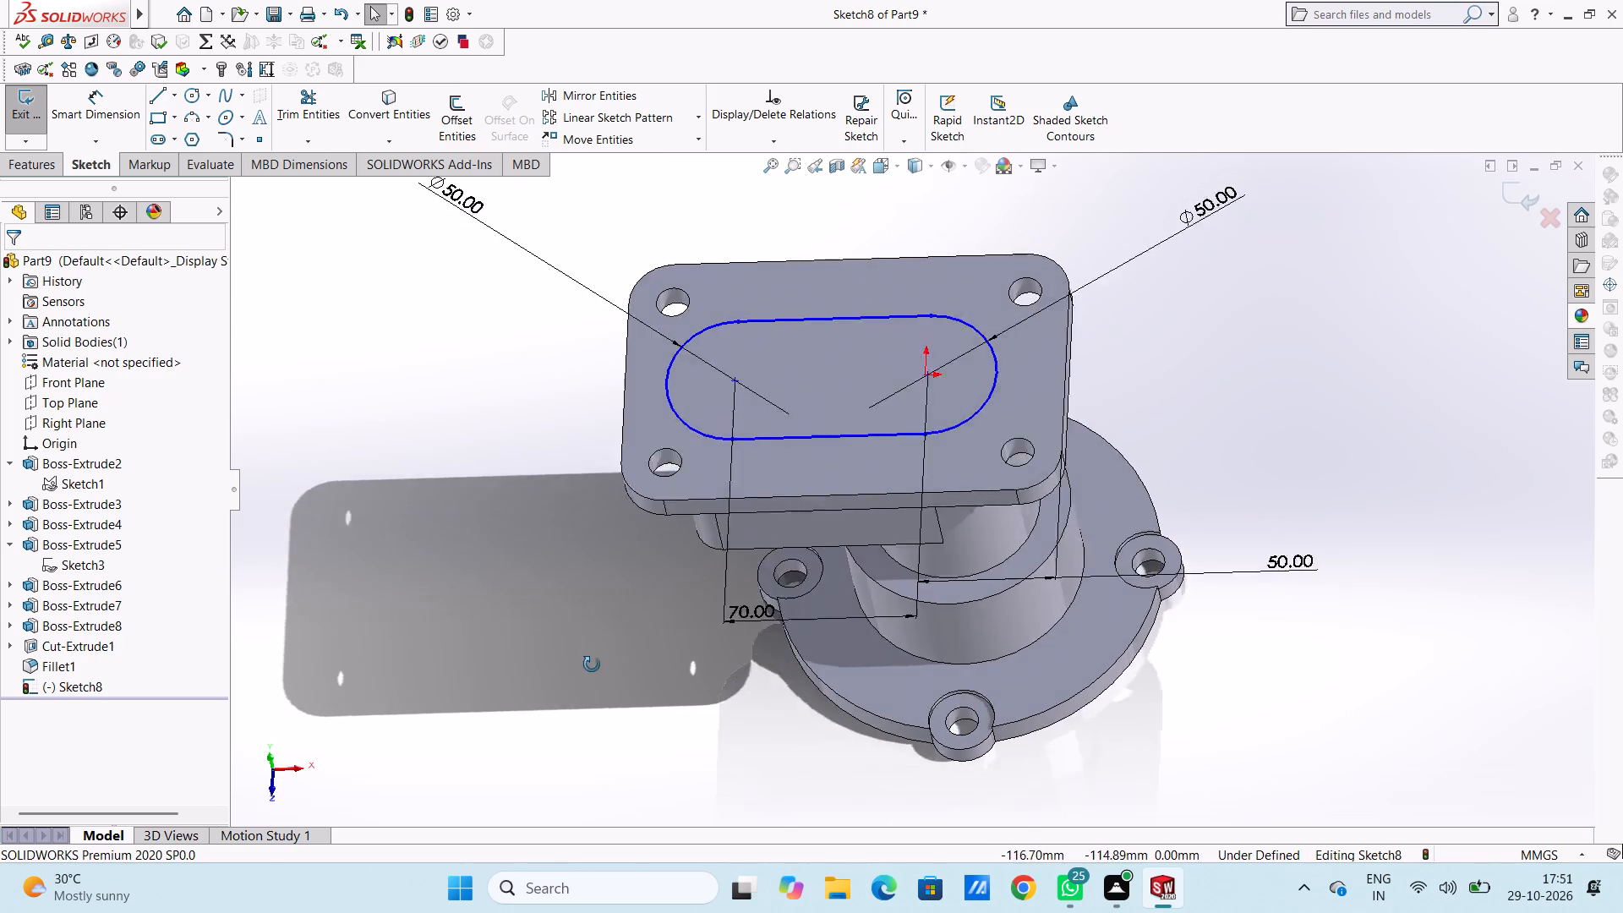
{"action": "middle_click_drag", "start_coordinate": [592, 664], "coordinate": [615, 691]}
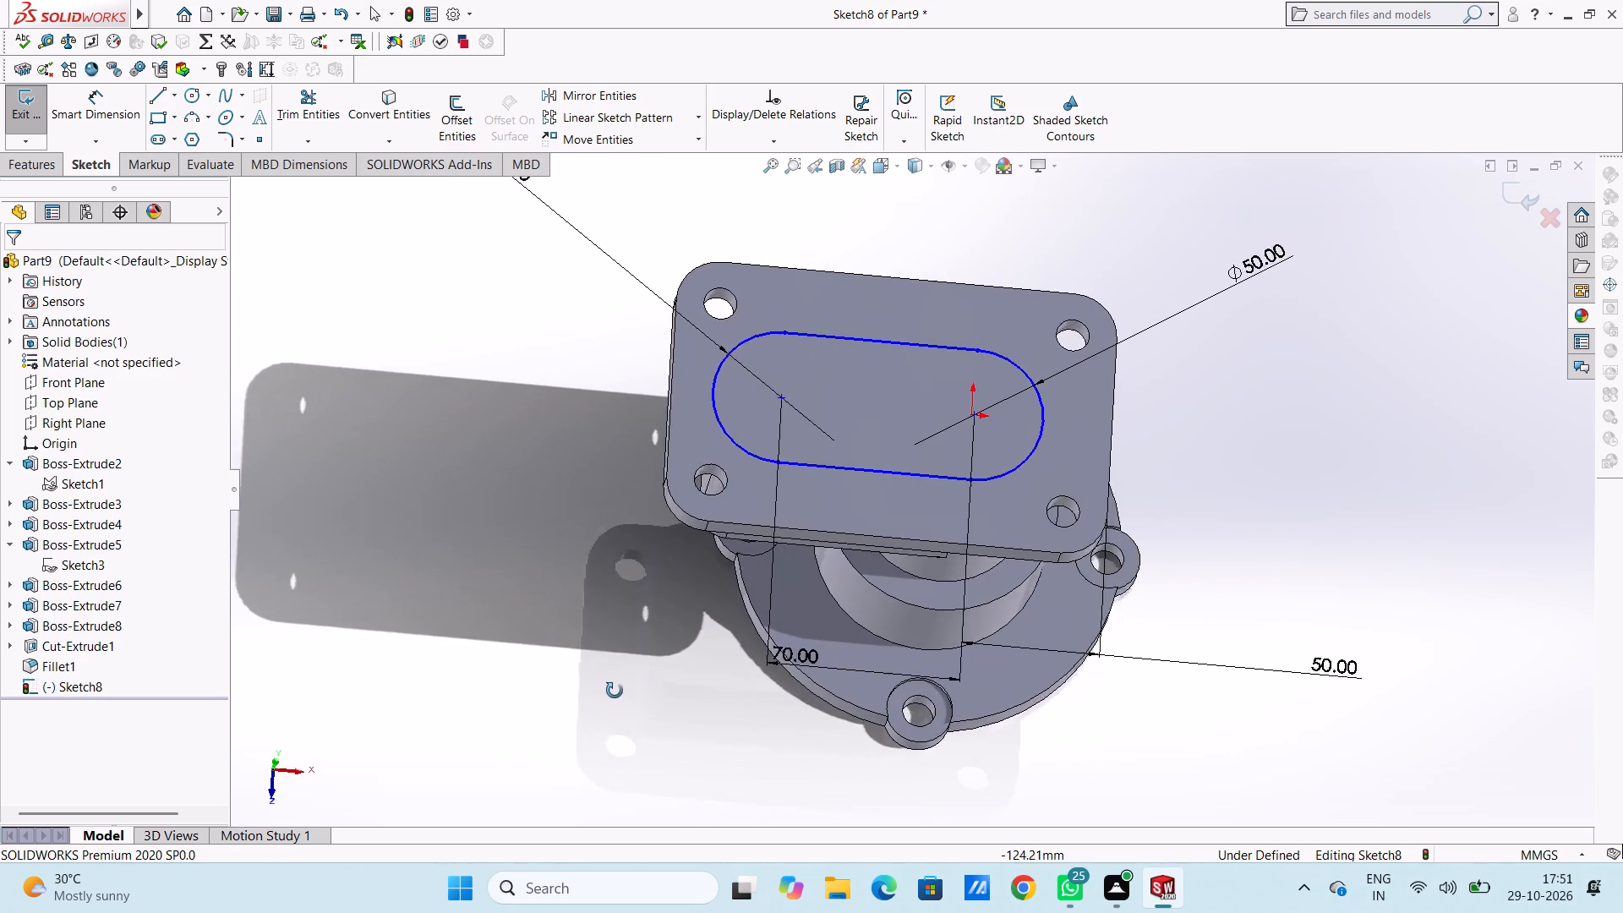
{"action": "middle_click_drag", "start_coordinate": [615, 691], "coordinate": [611, 726]}
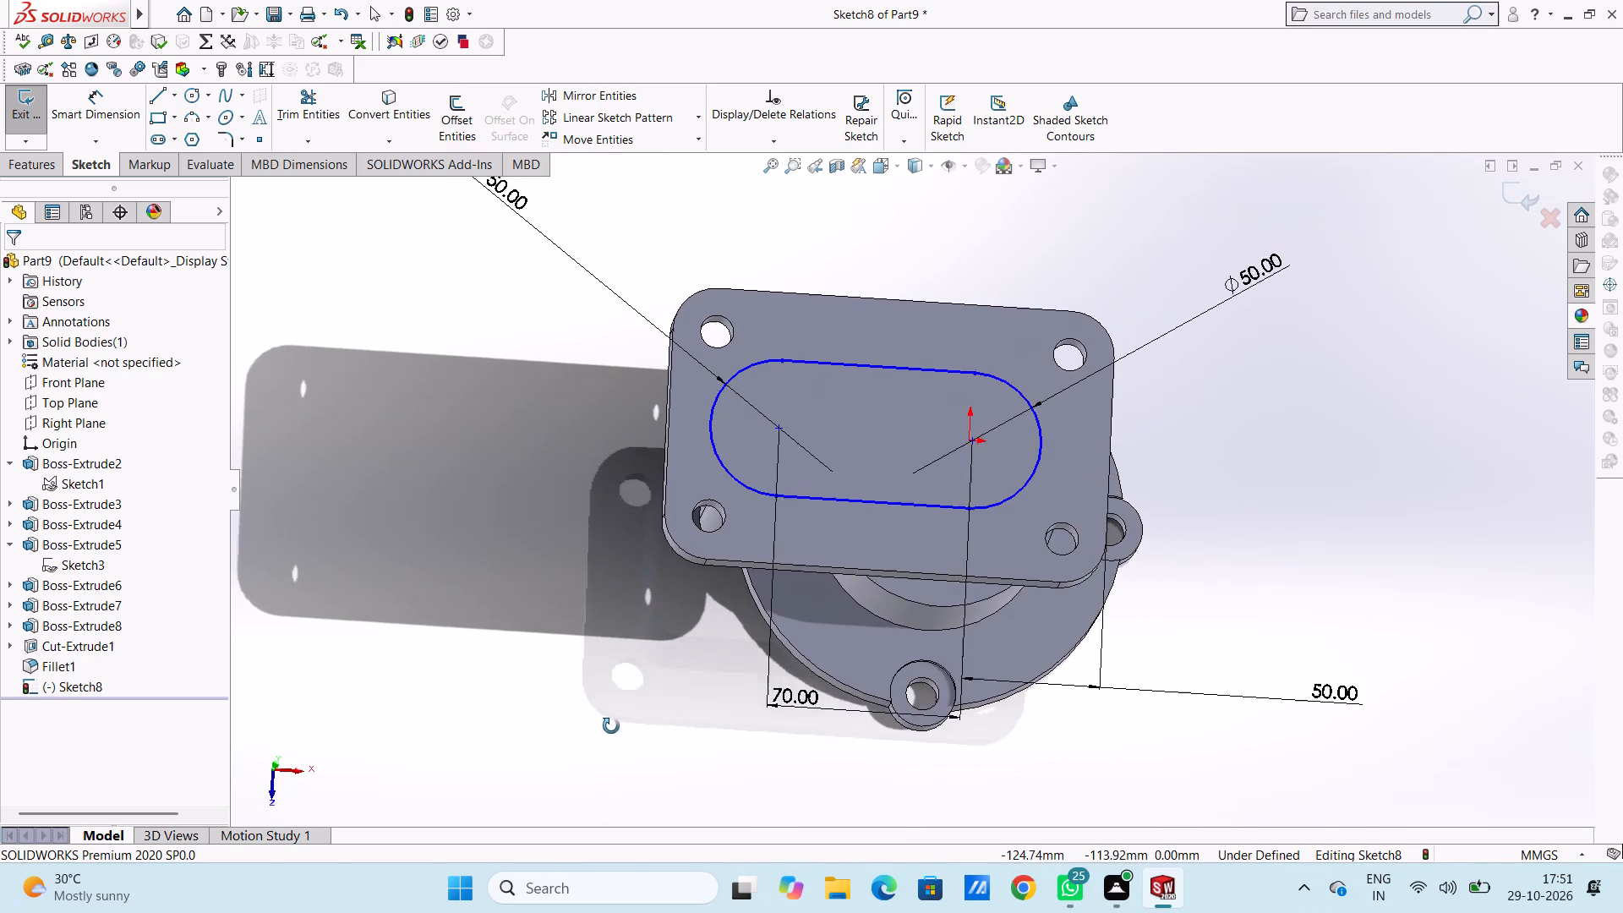
{"action": "middle_click_drag", "start_coordinate": [611, 726], "coordinate": [606, 755]}
{"action": "double_click", "coordinate": [516, 232]}
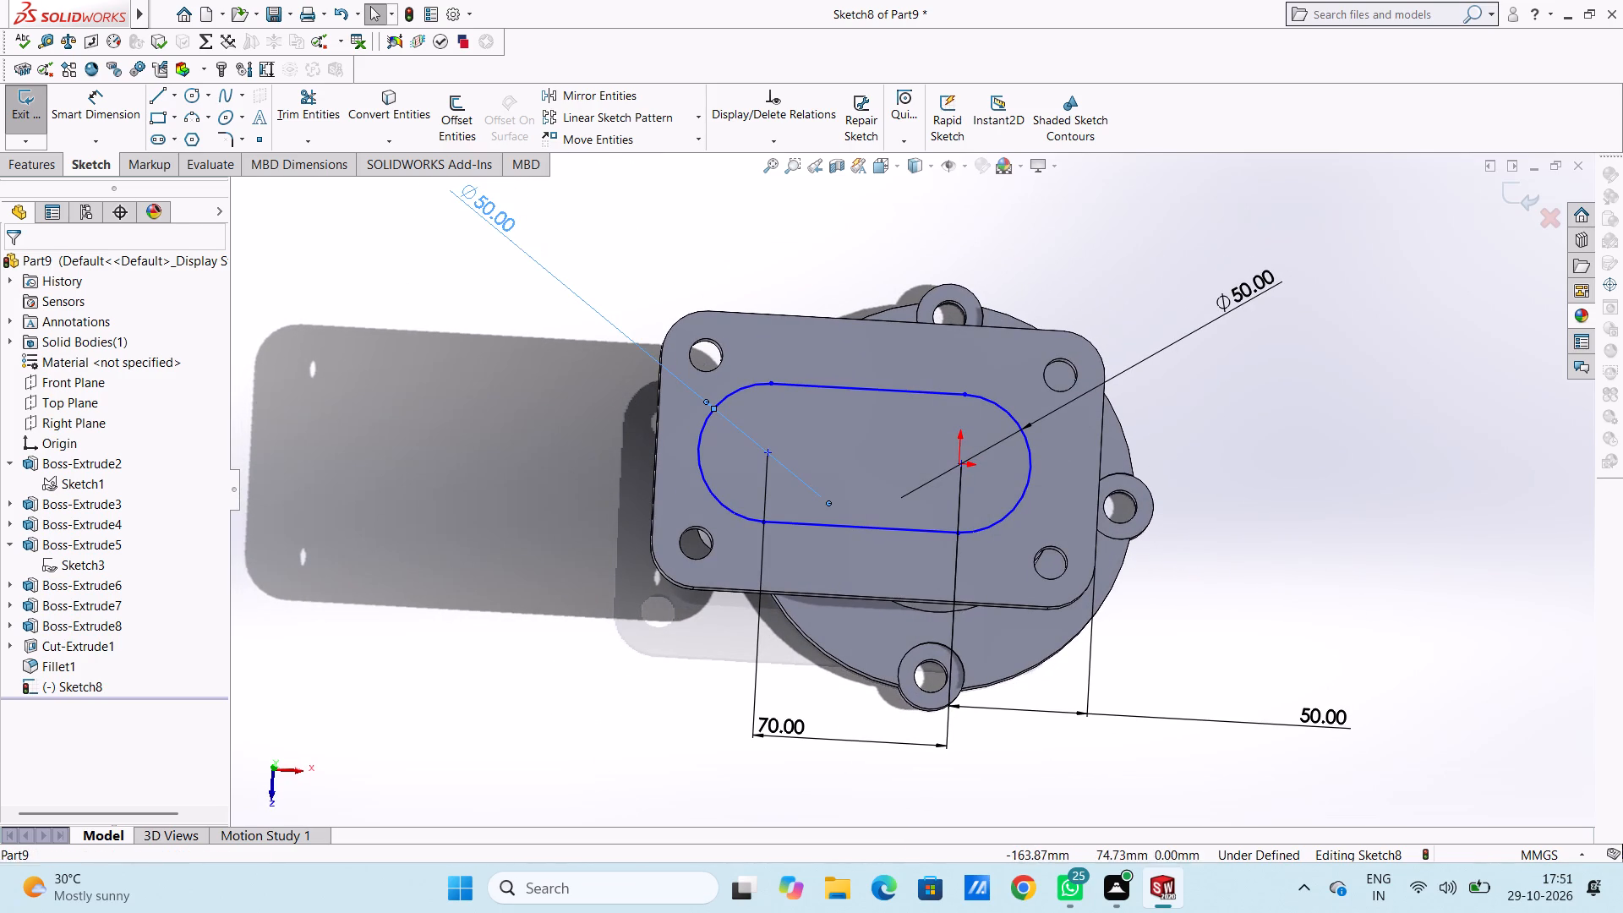
{"action": "type", "text": "40"}
{"action": "key", "text": "Return"}
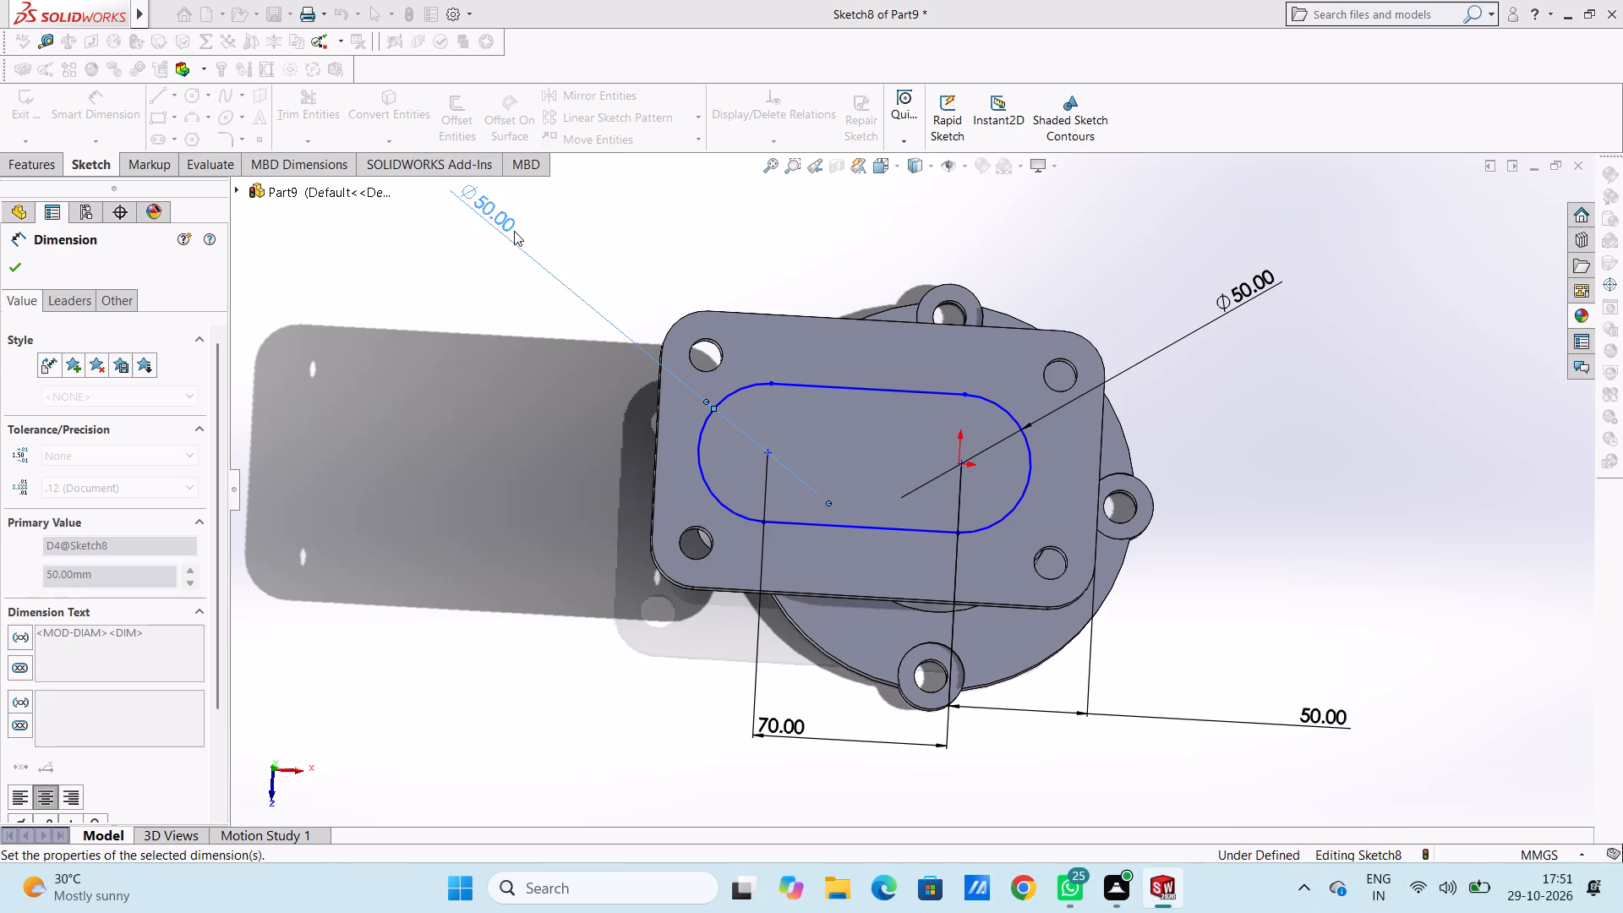
{"action": "left_click", "coordinate": [501, 324]}
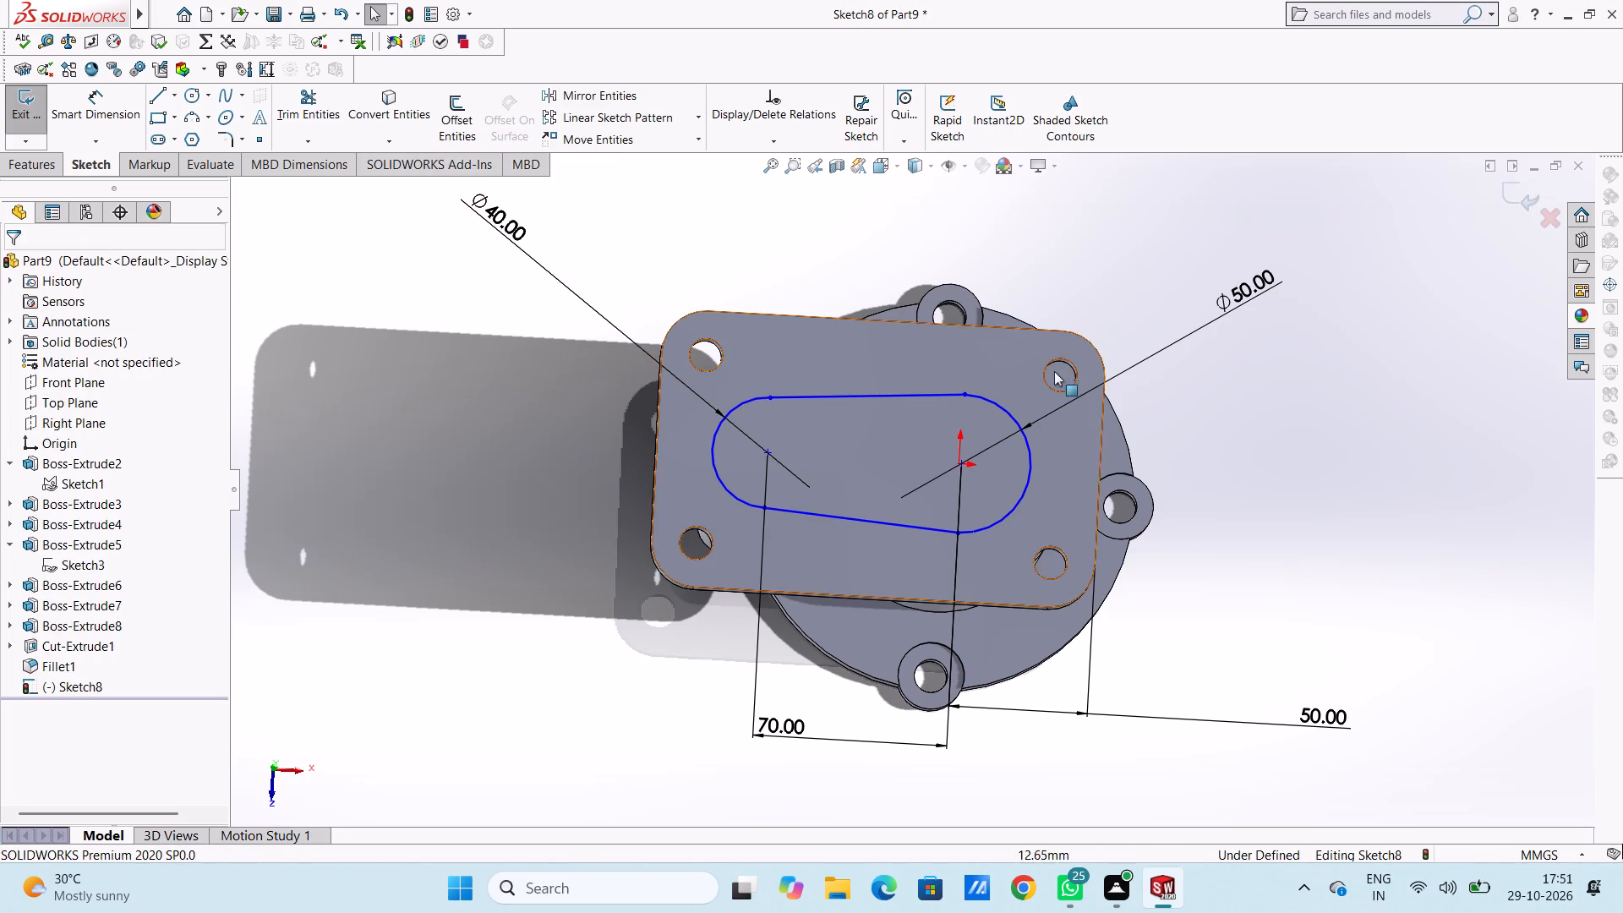
{"action": "double_click", "coordinate": [1230, 310]}
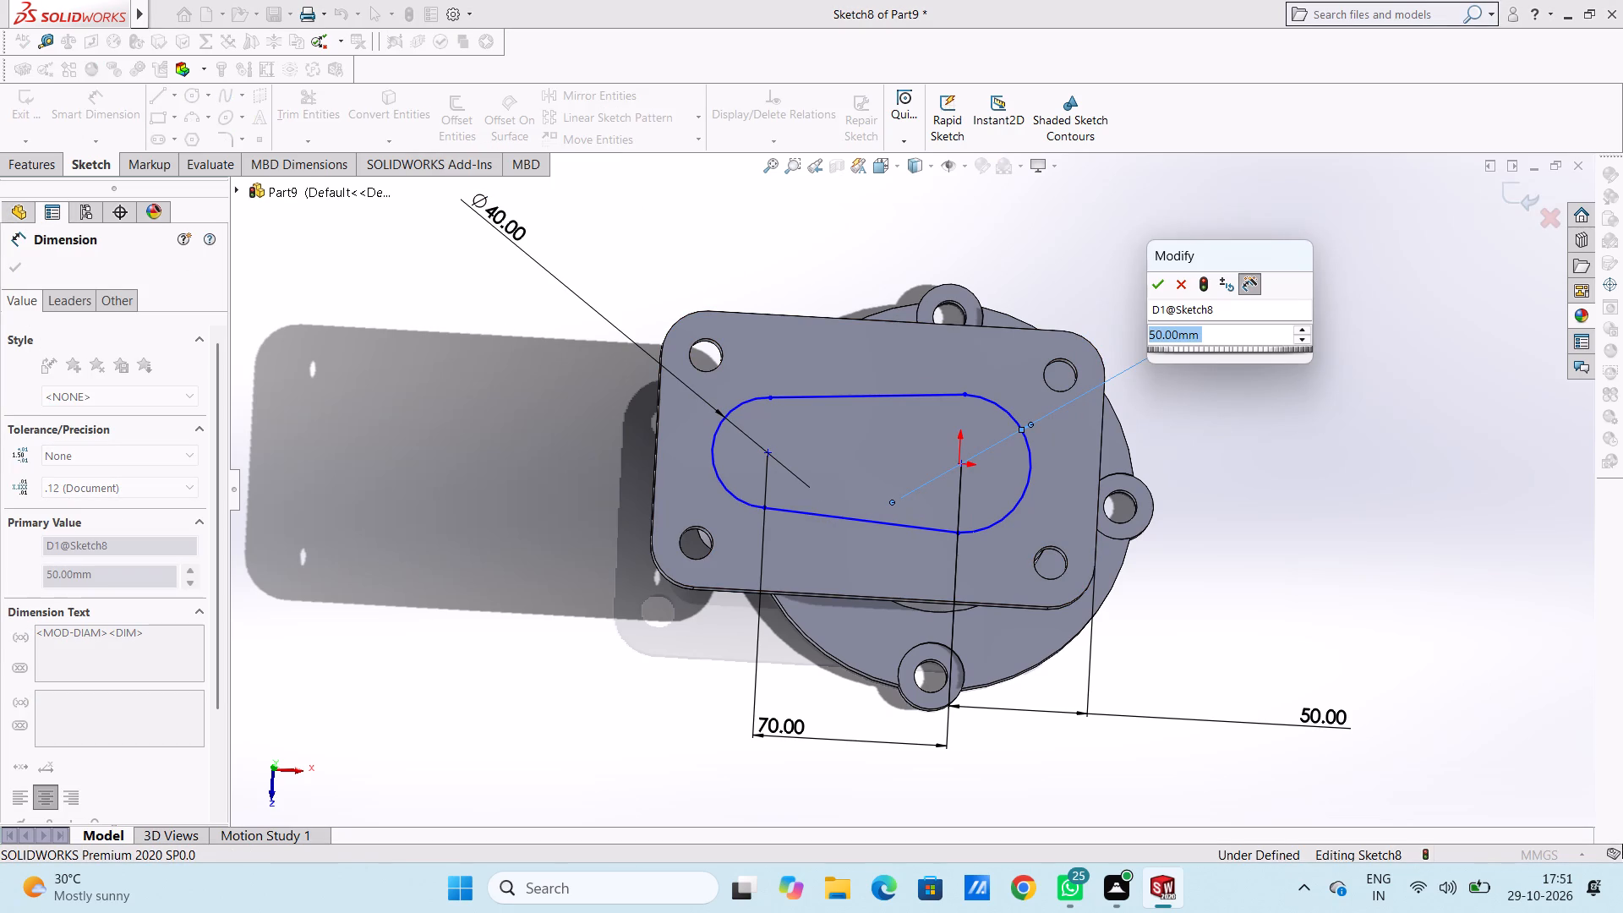
{"action": "type", "text": "40"}
{"action": "key", "text": "Return"}
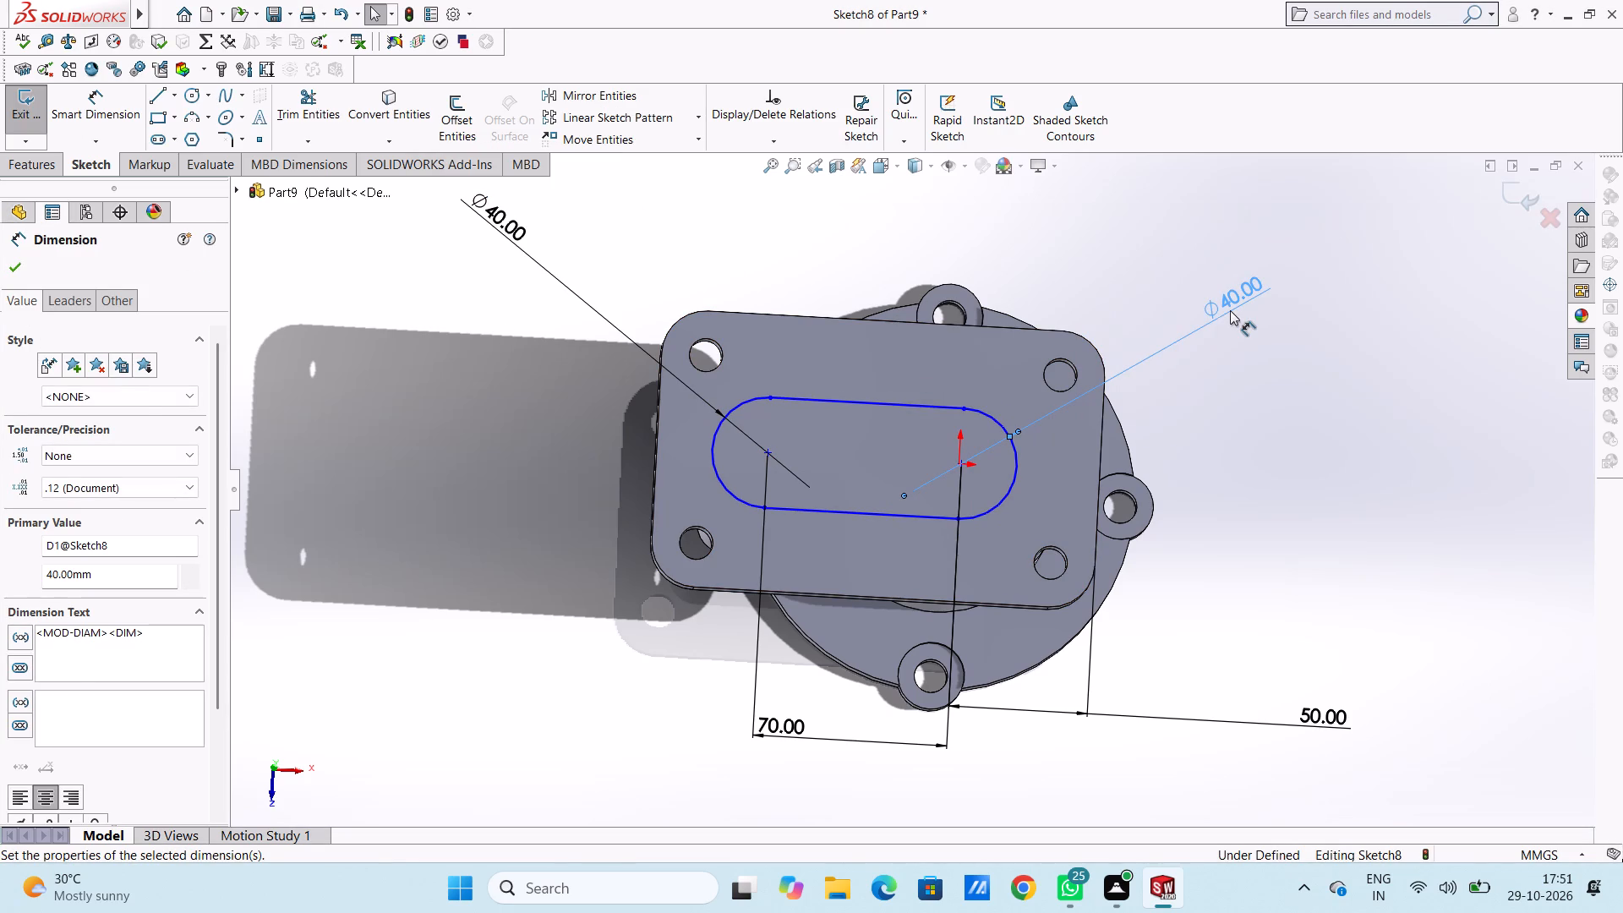
{"action": "left_click", "coordinate": [1208, 436]}
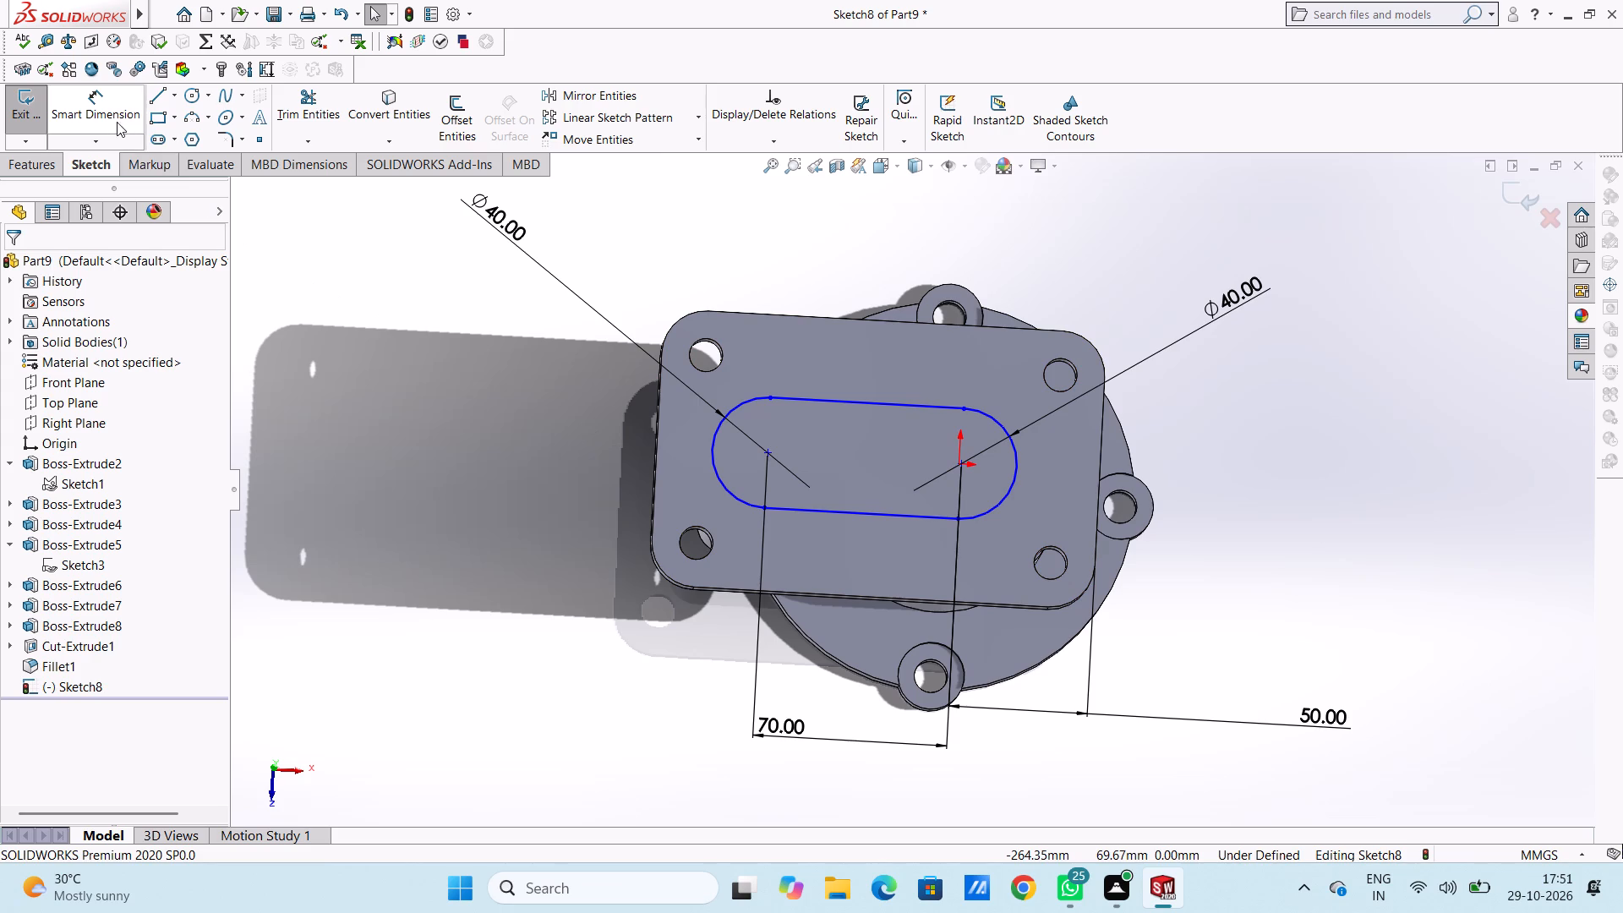
Dimension the distance from the centre of the arc farther from the origin to the flange's nearer short edge.
{"action": "left_click", "coordinate": [108, 112]}
{"action": "left_click", "coordinate": [766, 456]}
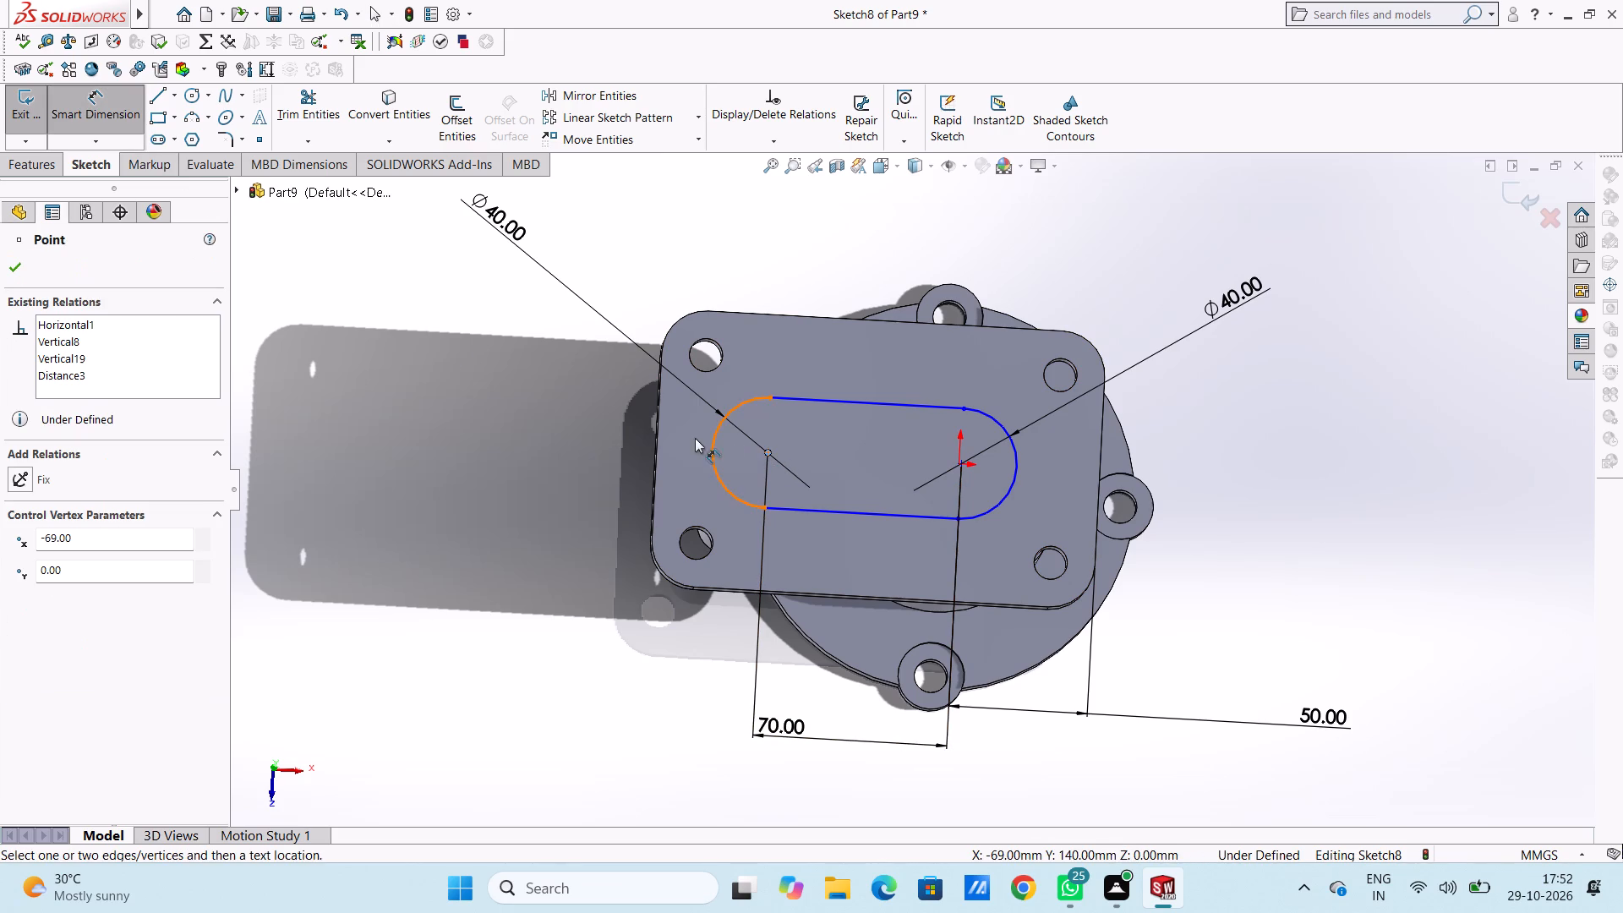
{"action": "left_click", "coordinate": [654, 426]}
{"action": "left_click", "coordinate": [522, 646]}
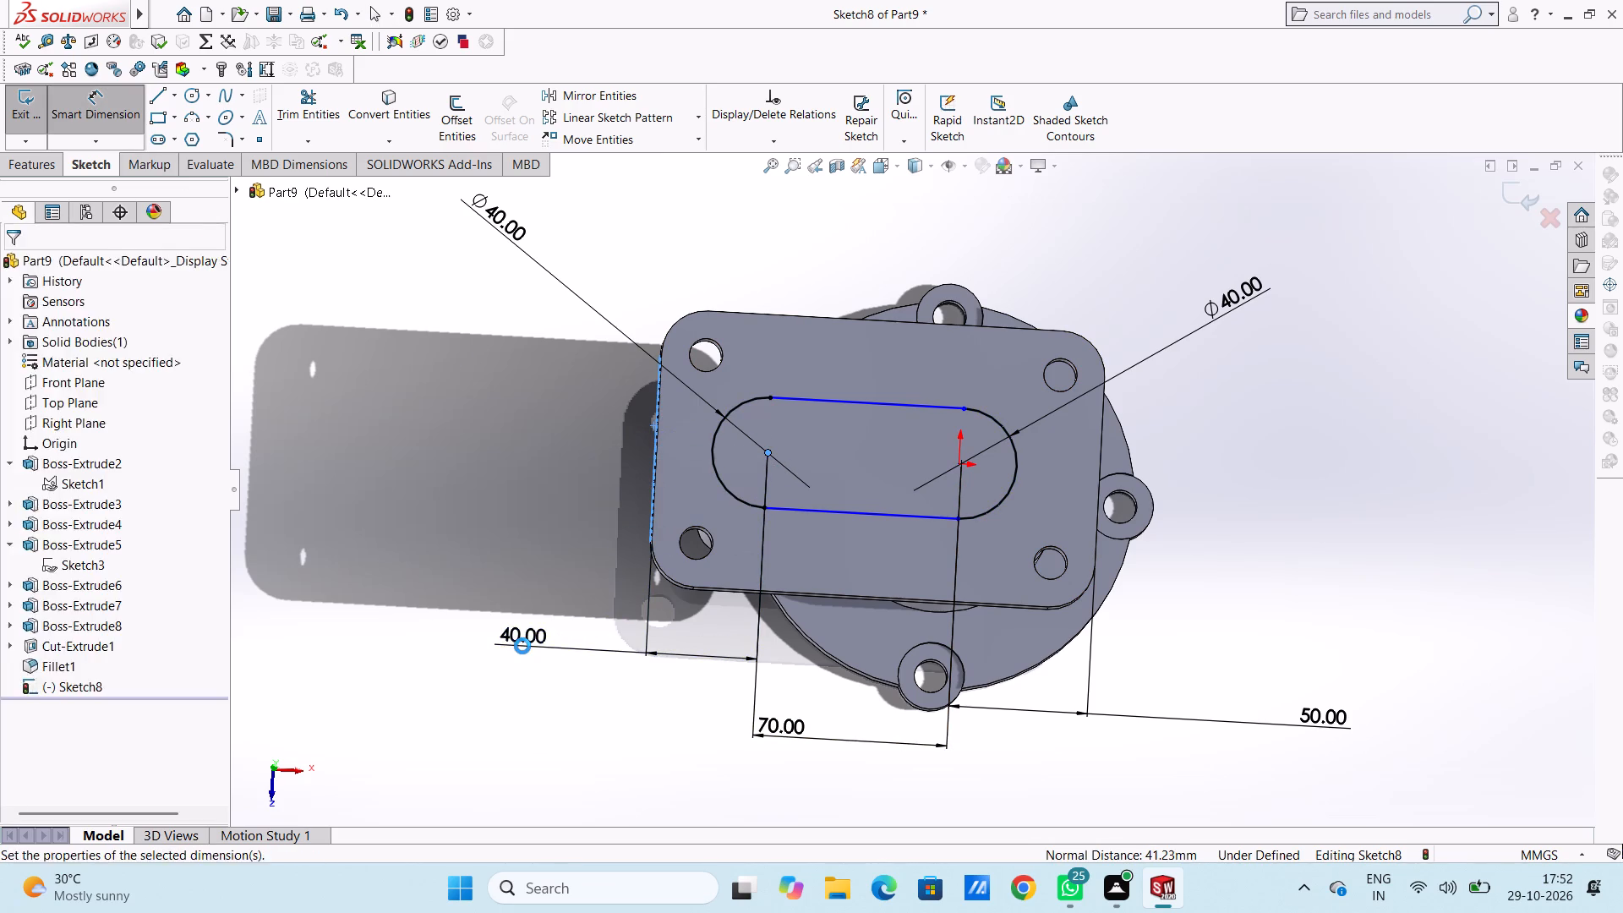
{"action": "left_click", "coordinate": [450, 620]}
{"action": "left_click", "coordinate": [492, 497]}
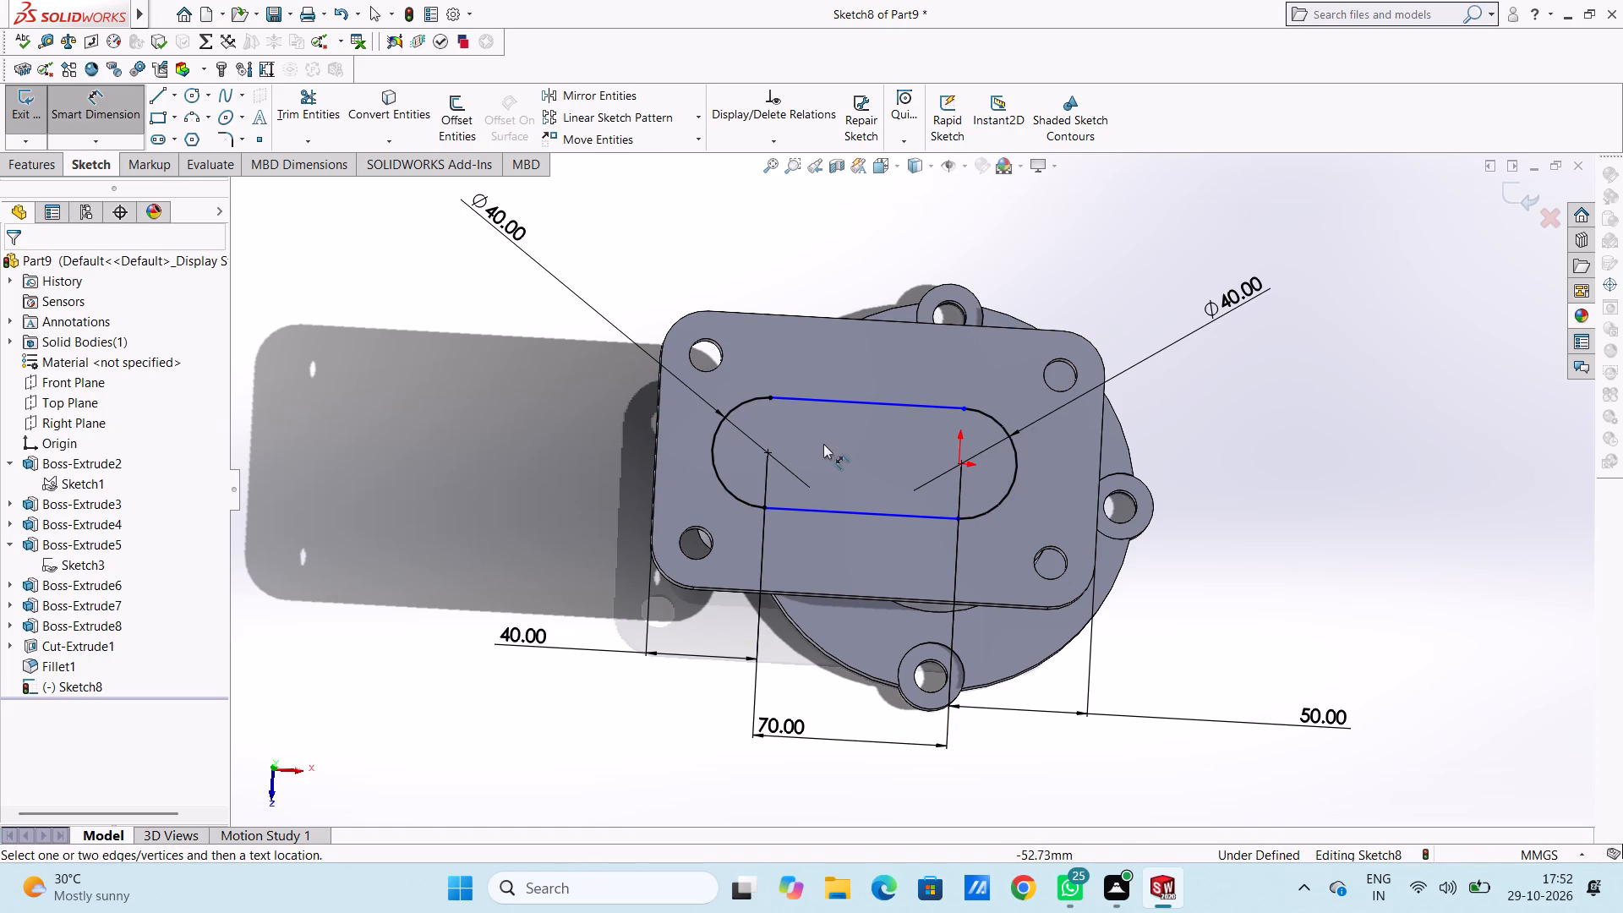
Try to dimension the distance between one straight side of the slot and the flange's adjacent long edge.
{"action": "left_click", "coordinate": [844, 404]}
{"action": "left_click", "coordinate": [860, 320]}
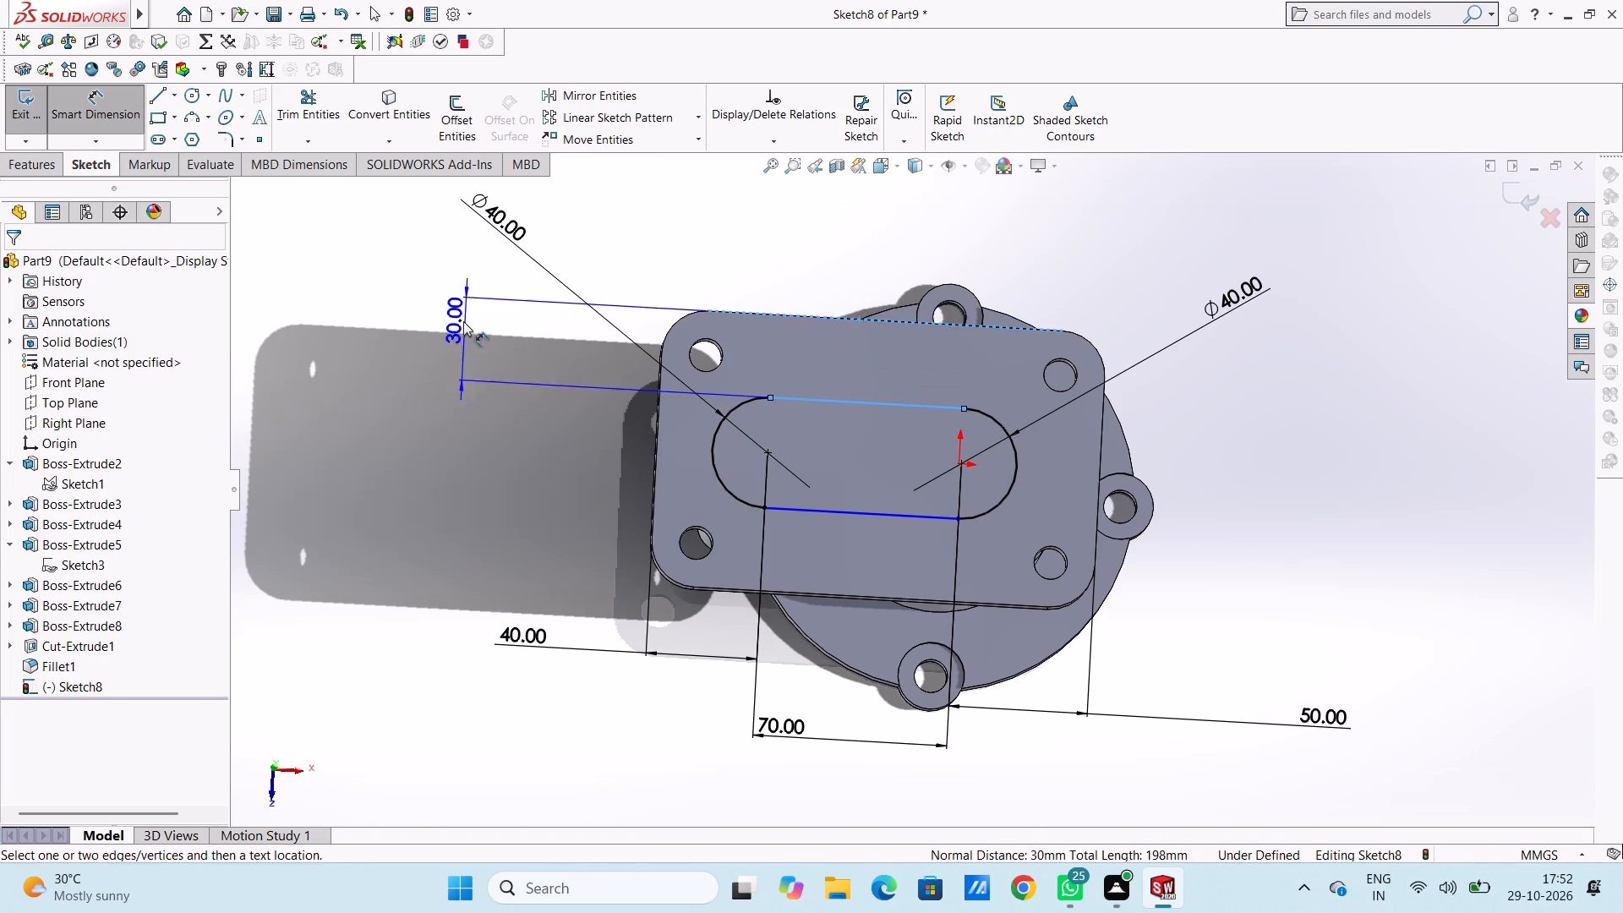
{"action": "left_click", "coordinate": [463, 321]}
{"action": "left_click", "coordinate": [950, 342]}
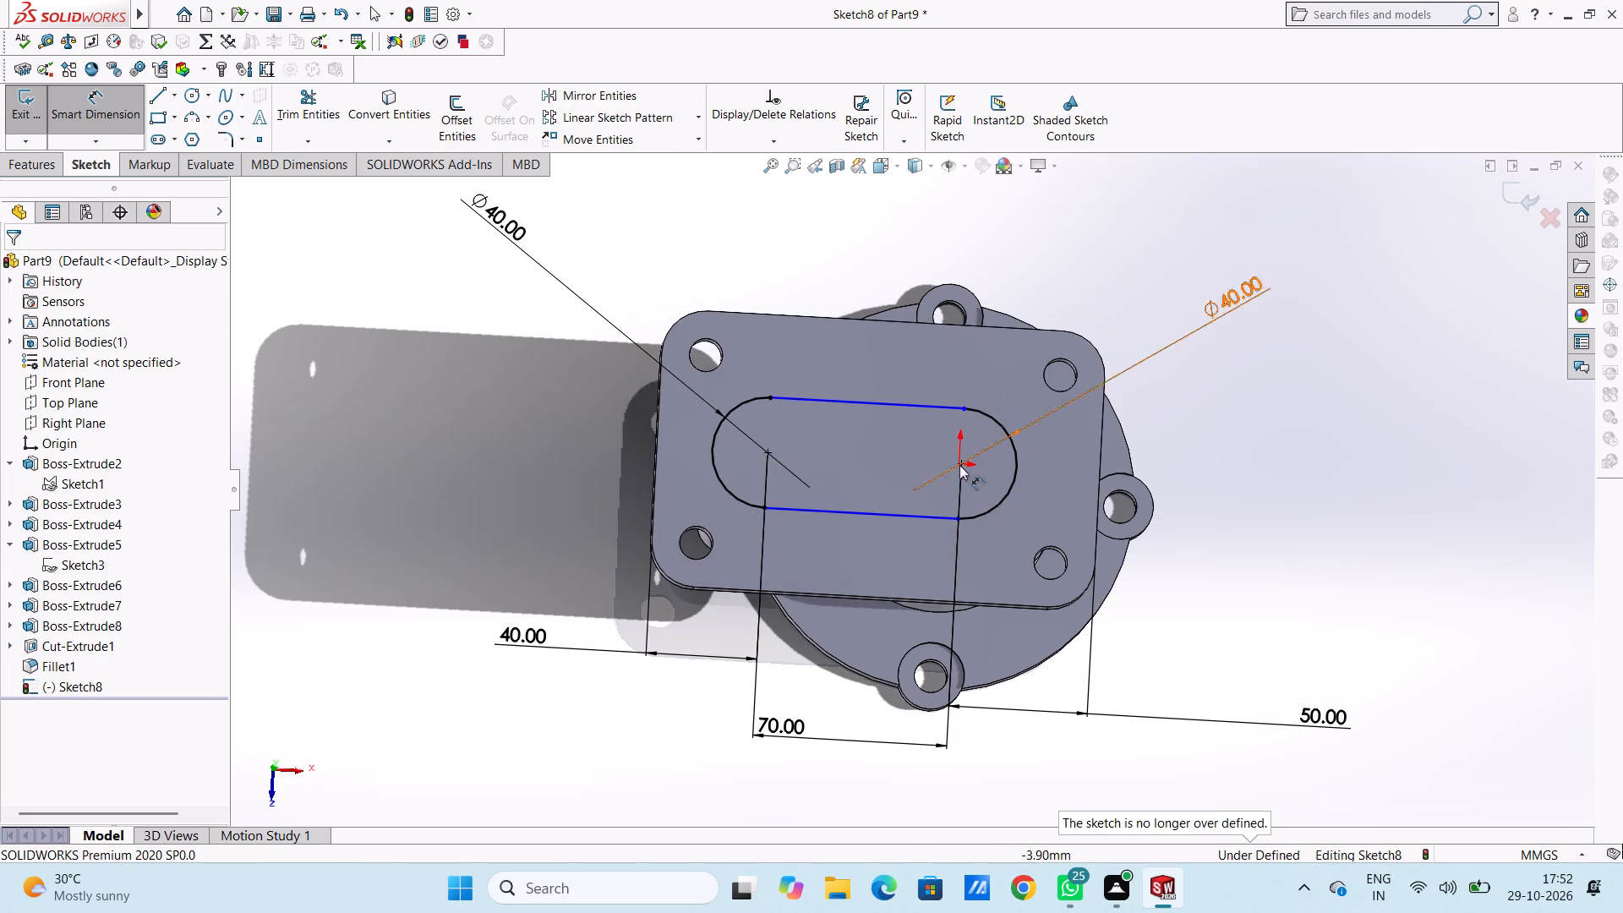
Dimension the distances from the arc centre nearer the origin to each of the slot's two straight sides.
{"action": "left_click", "coordinate": [964, 462]}
{"action": "left_click", "coordinate": [936, 410]}
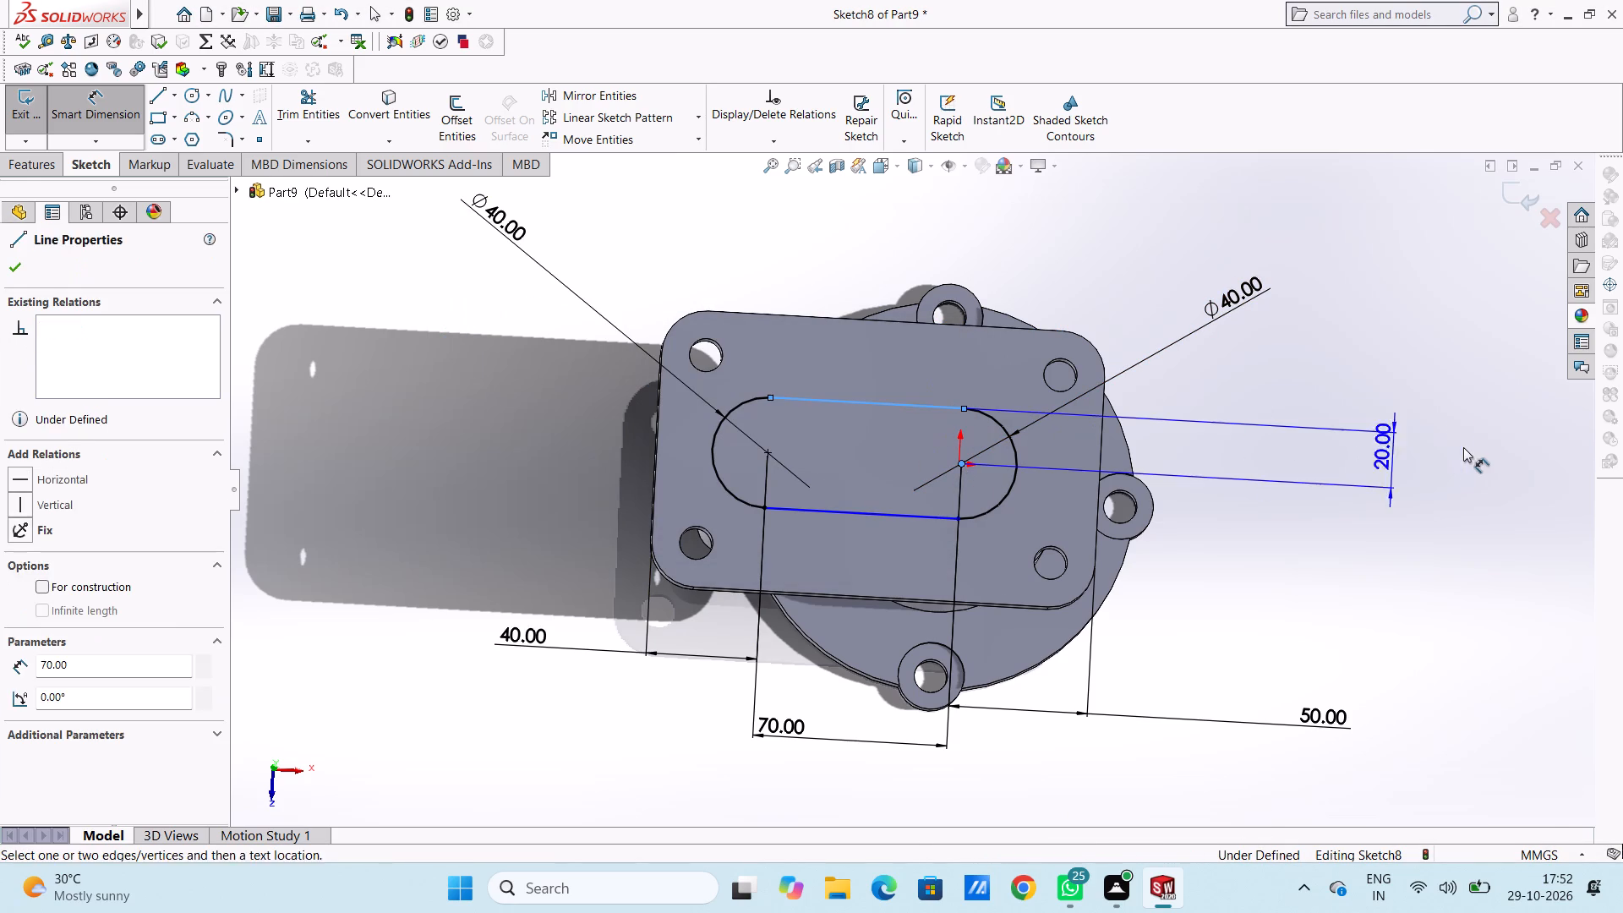
{"action": "left_click", "coordinate": [1469, 447]}
{"action": "left_click", "coordinate": [1396, 419]}
{"action": "left_click", "coordinate": [1337, 362]}
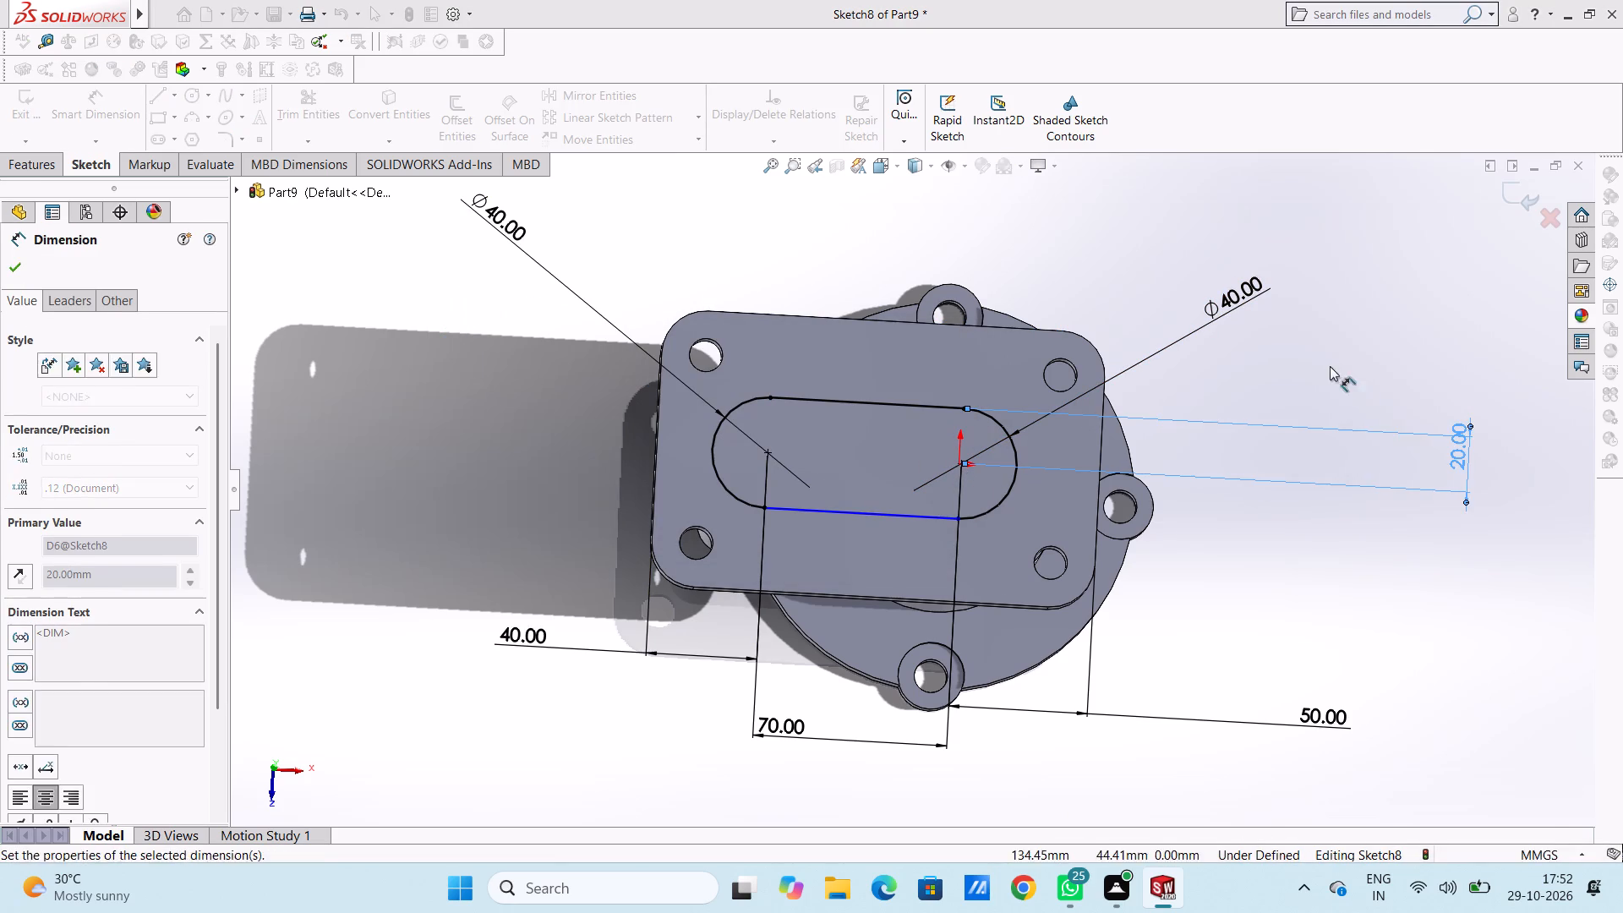
{"action": "left_click", "coordinate": [958, 463]}
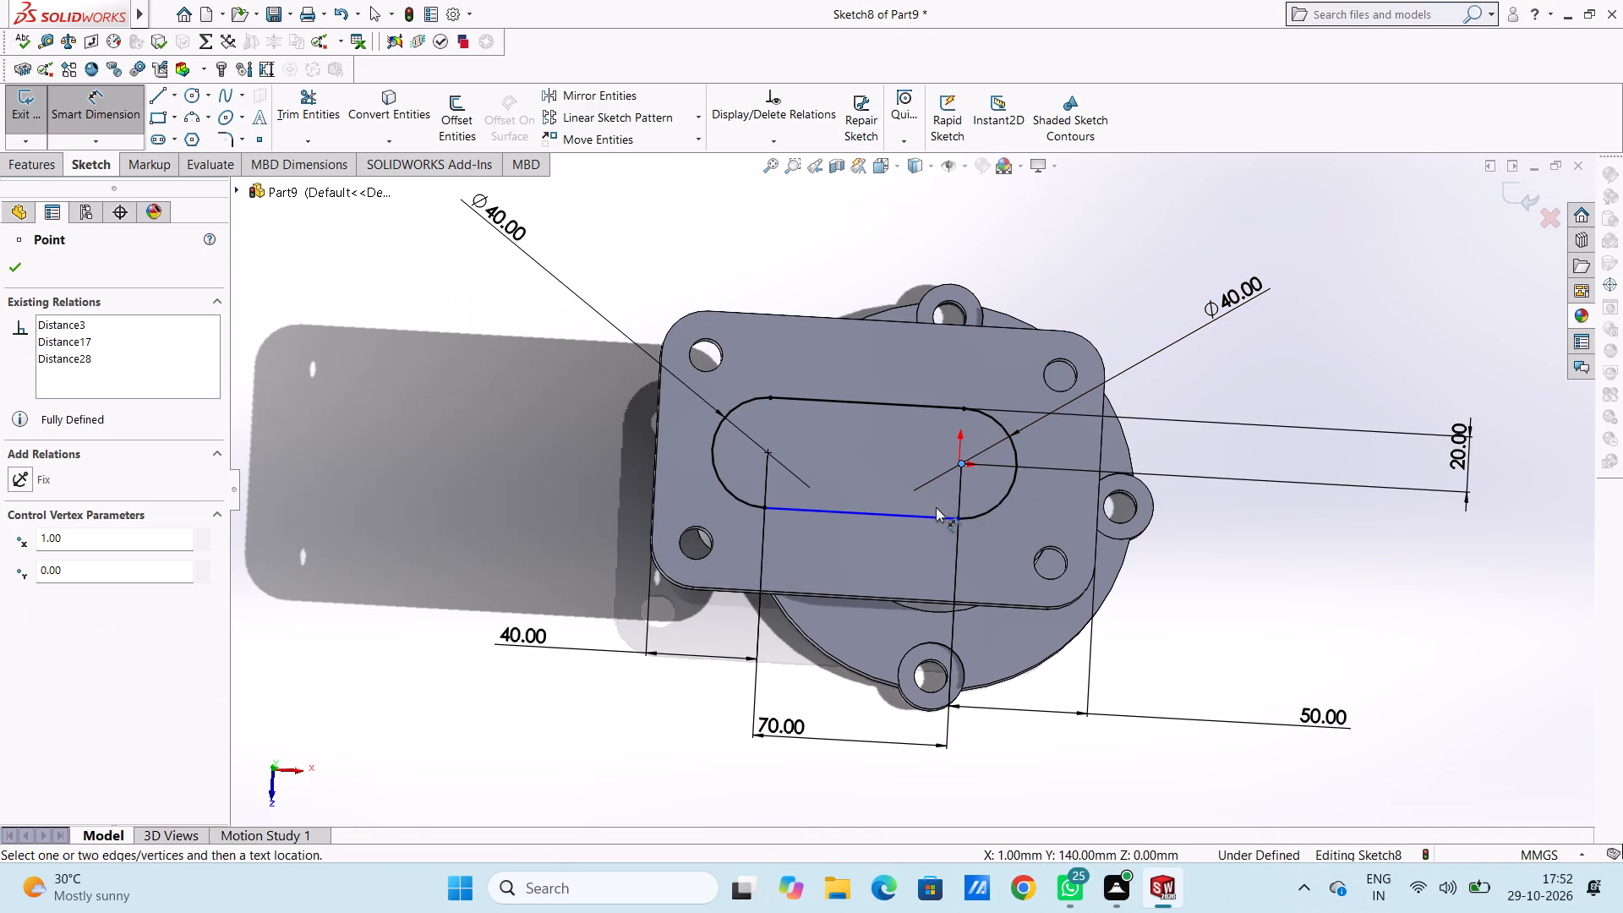
{"action": "left_click", "coordinate": [936, 517]}
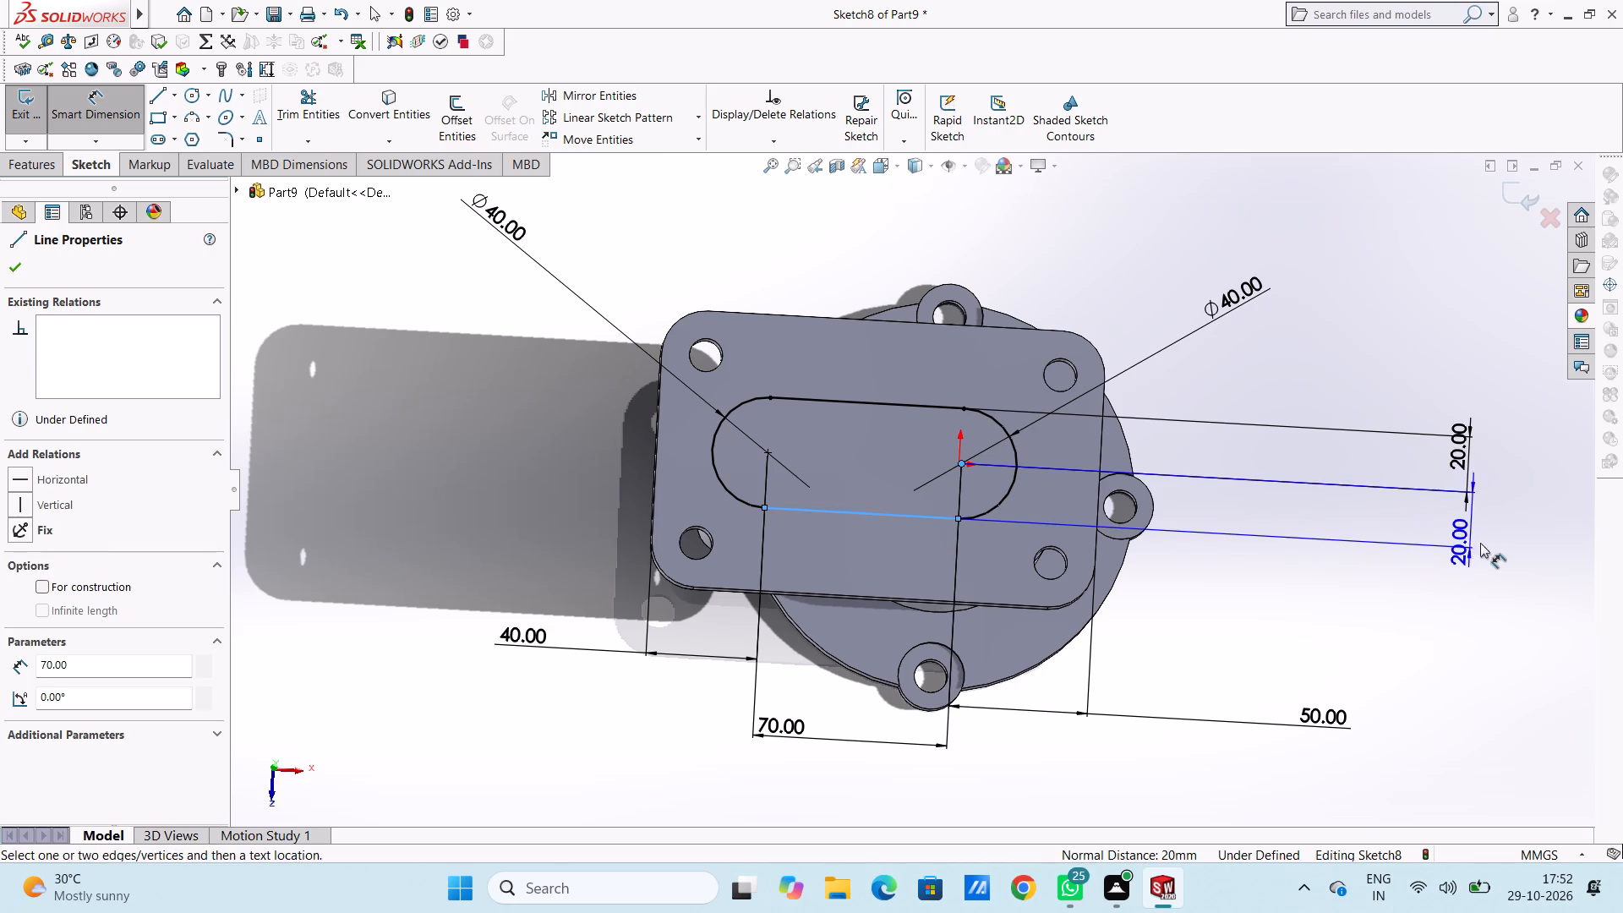
{"action": "left_click", "coordinate": [1491, 544]}
{"action": "left_click", "coordinate": [1419, 508]}
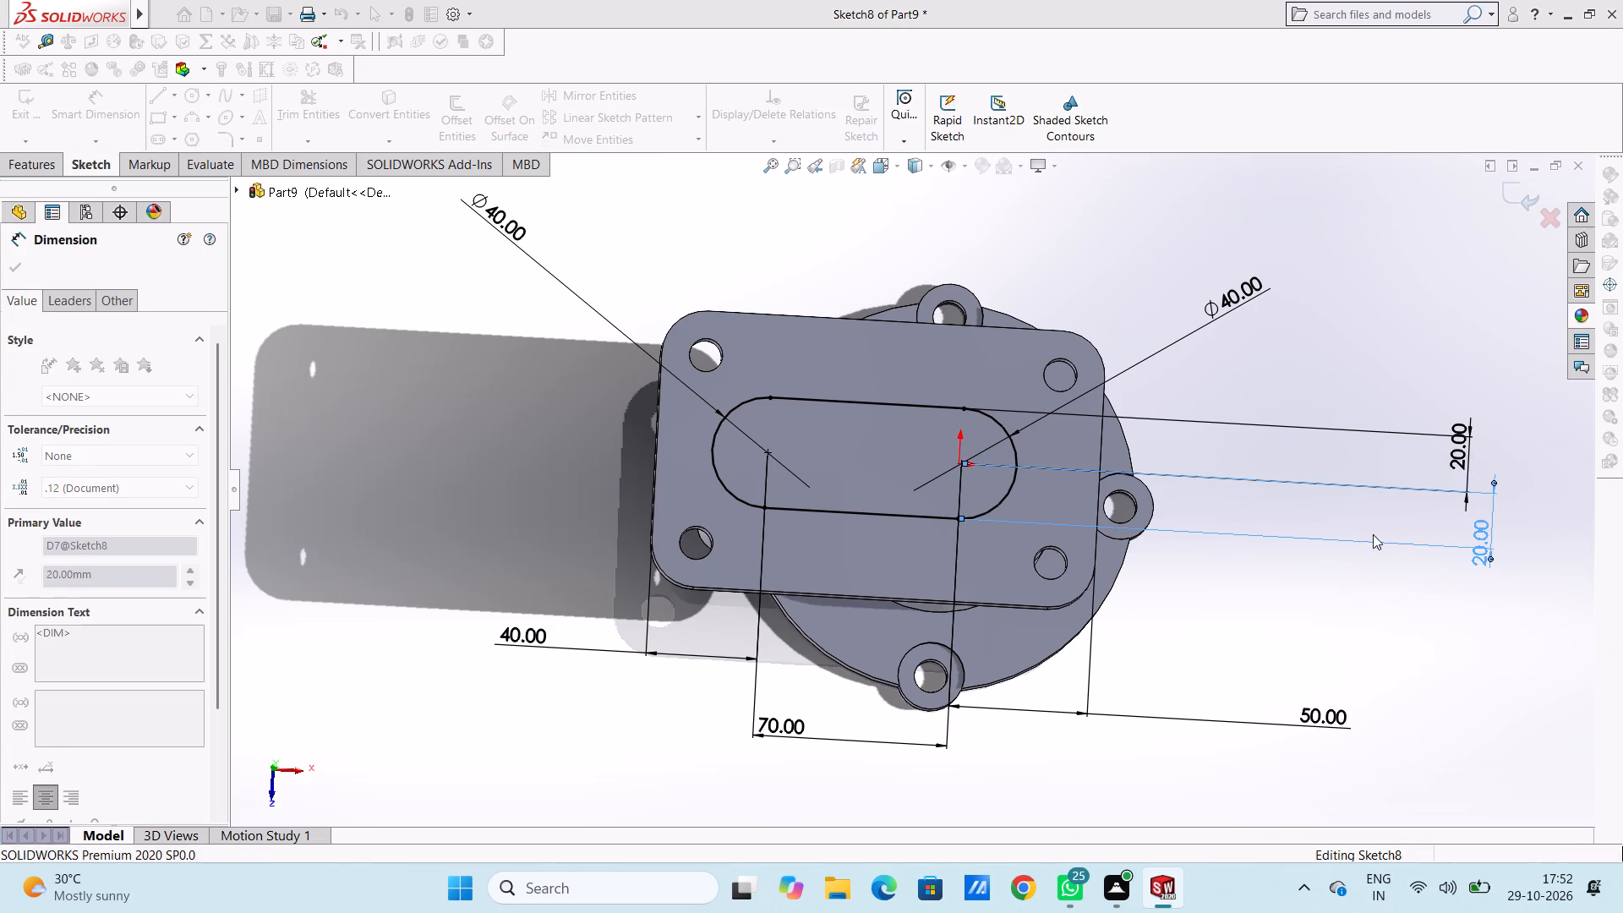
{"action": "left_click", "coordinate": [1347, 536]}
{"action": "middle_click_drag", "start_coordinate": [1250, 642], "coordinate": [1273, 402]}
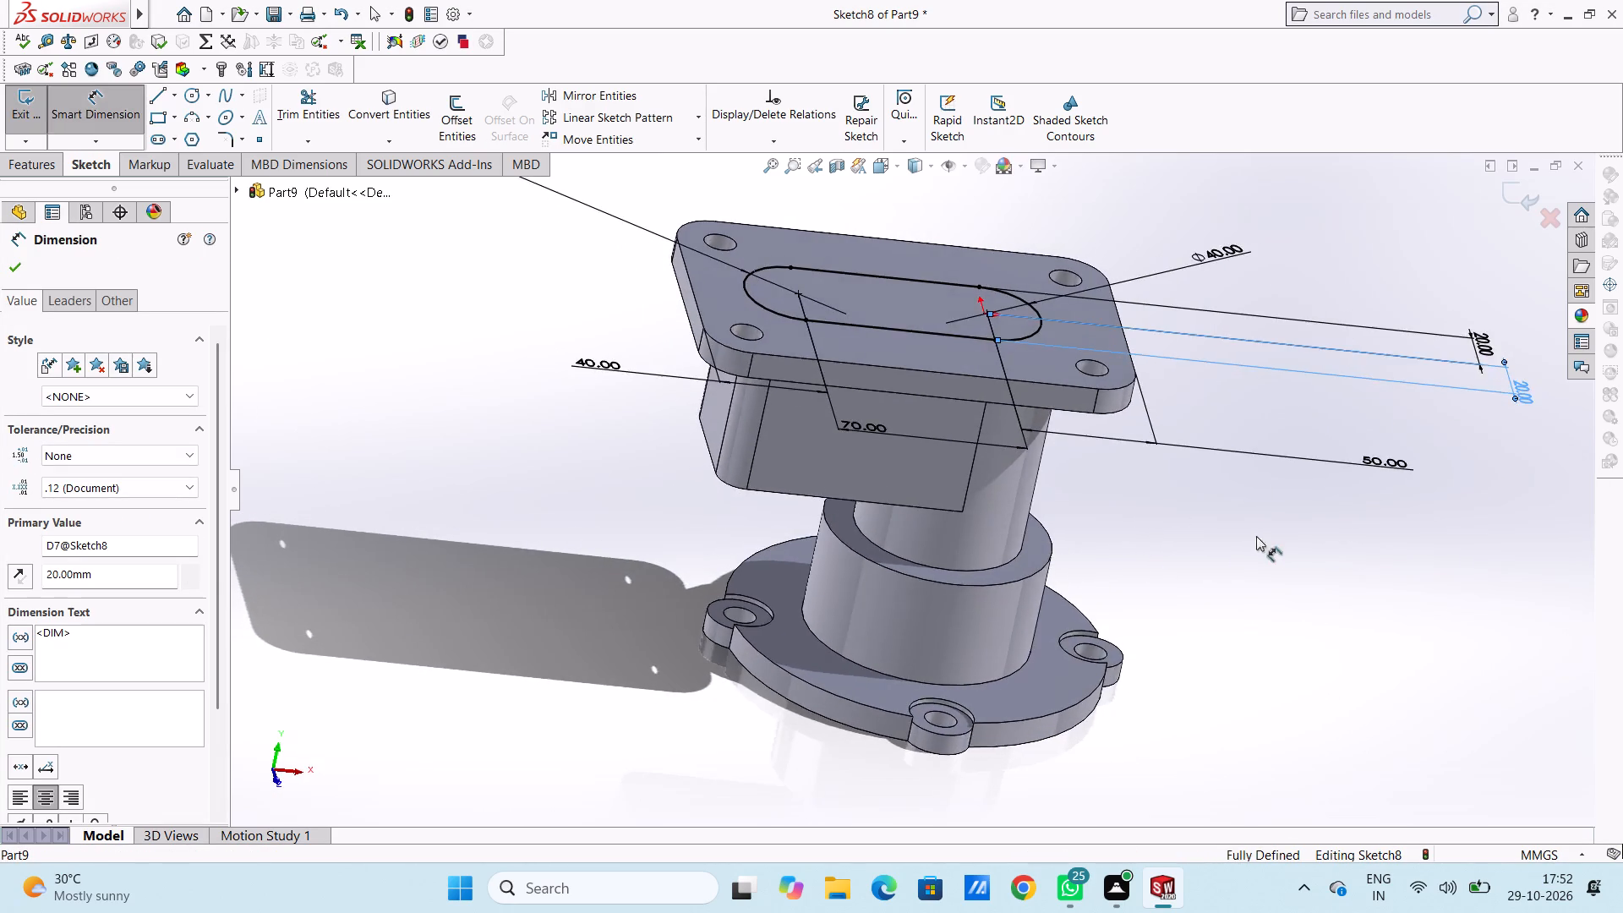
{"action": "middle_click_drag", "start_coordinate": [1254, 539], "coordinate": [1265, 621]}
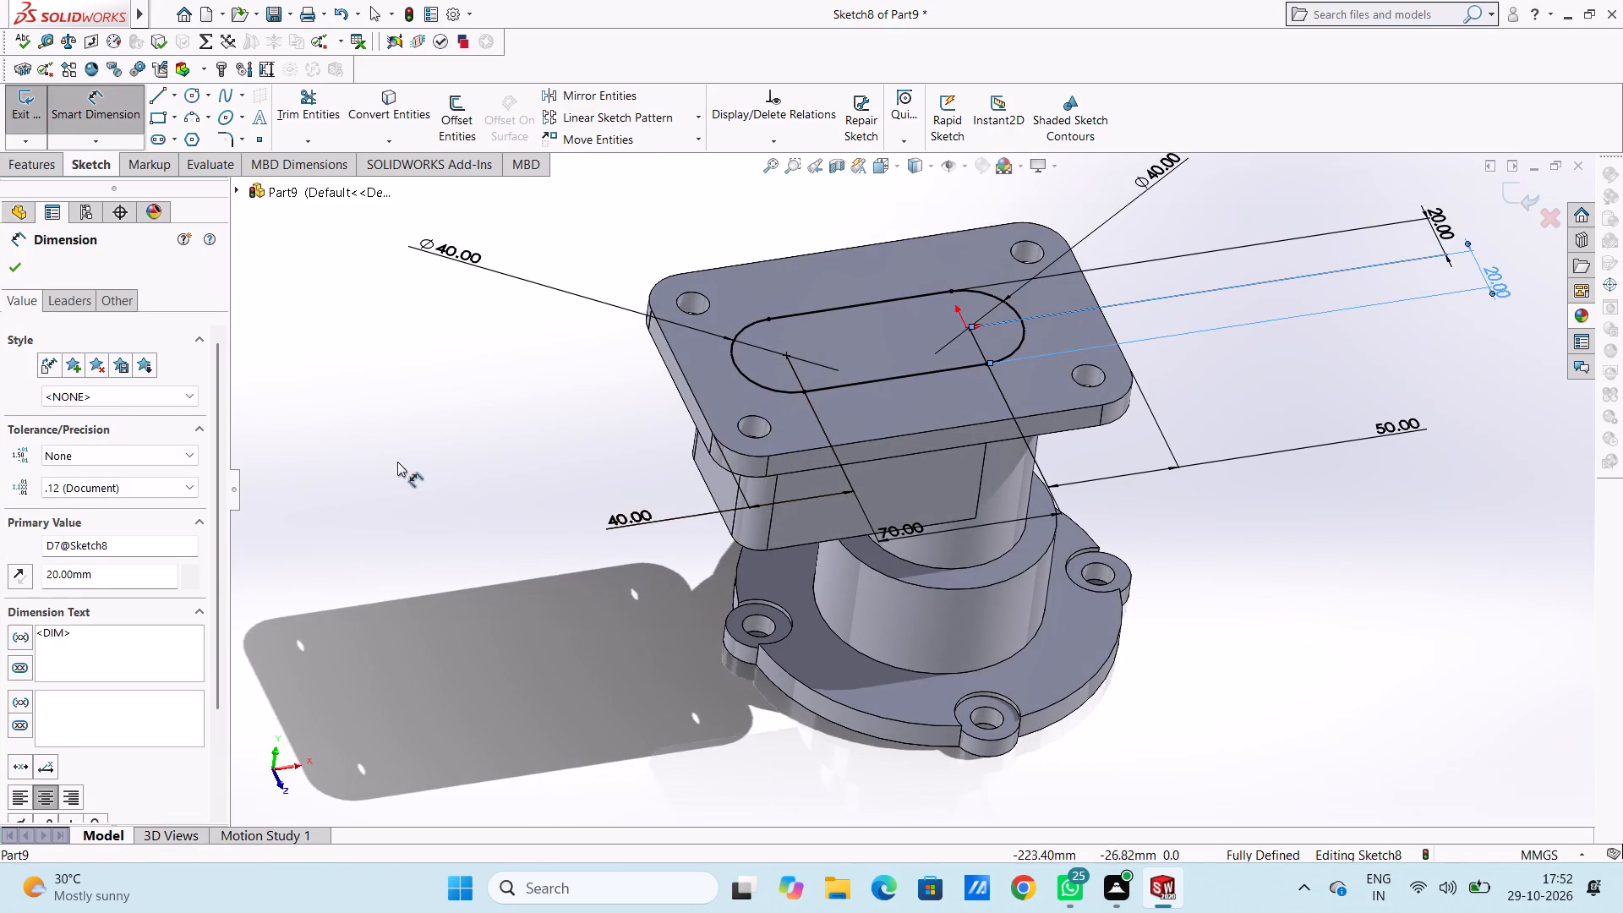
{"action": "left_click", "coordinate": [397, 462]}
{"action": "left_click", "coordinate": [109, 112]}
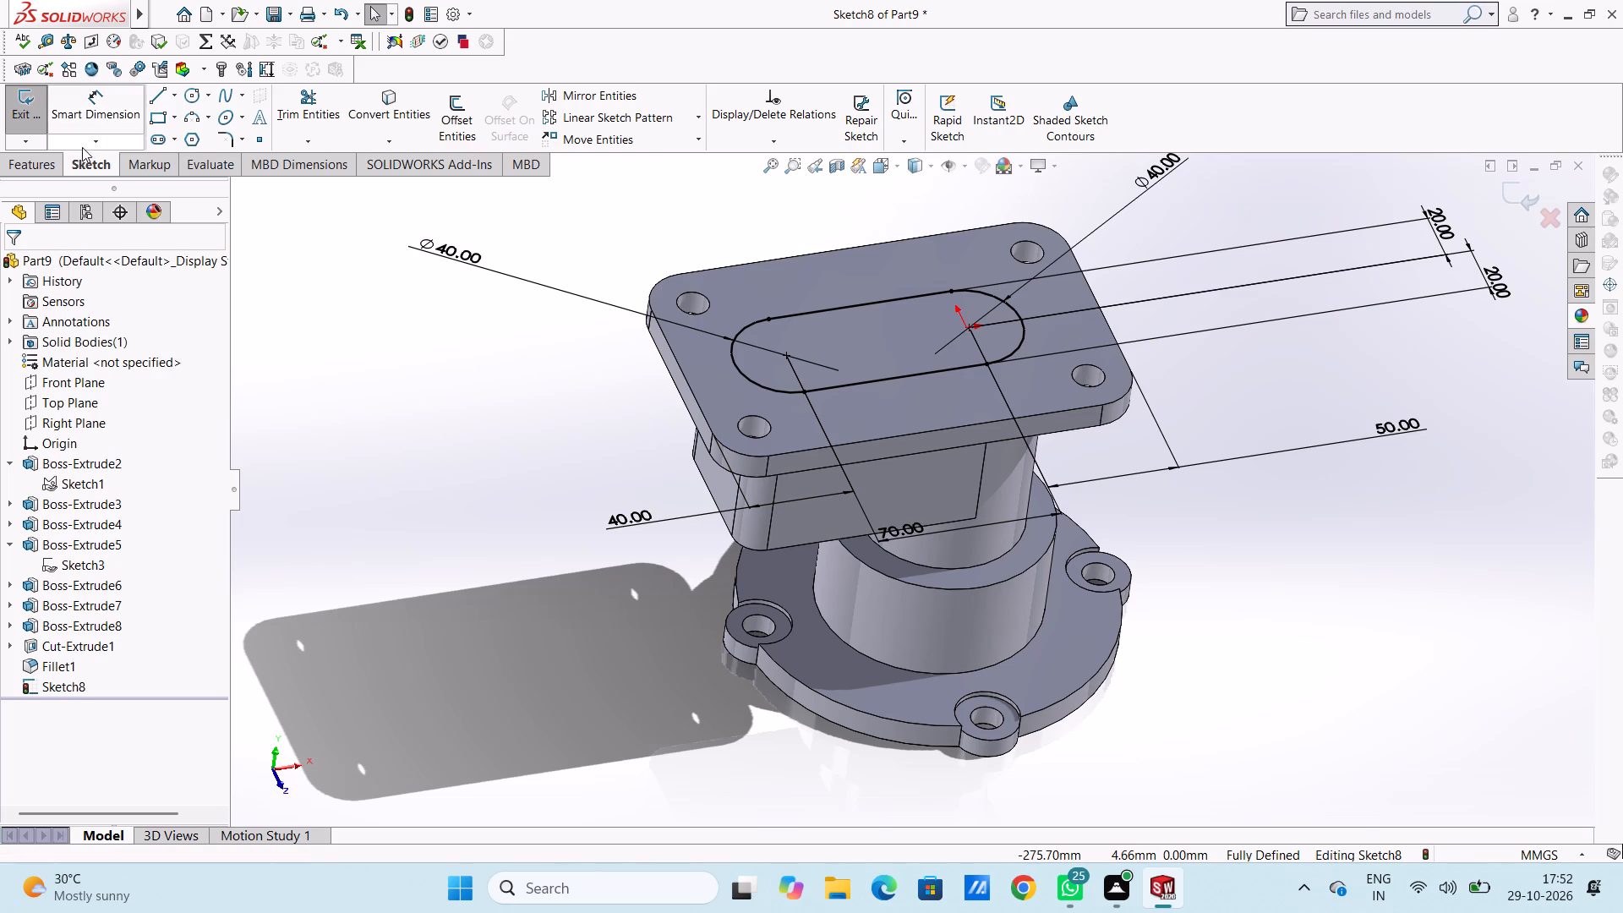
Extrude-cut the slot outline 60 mm deep, blind, from the flange's top face into the block and cylinder.
{"action": "left_click", "coordinate": [49, 164]}
{"action": "left_click", "coordinate": [288, 117]}
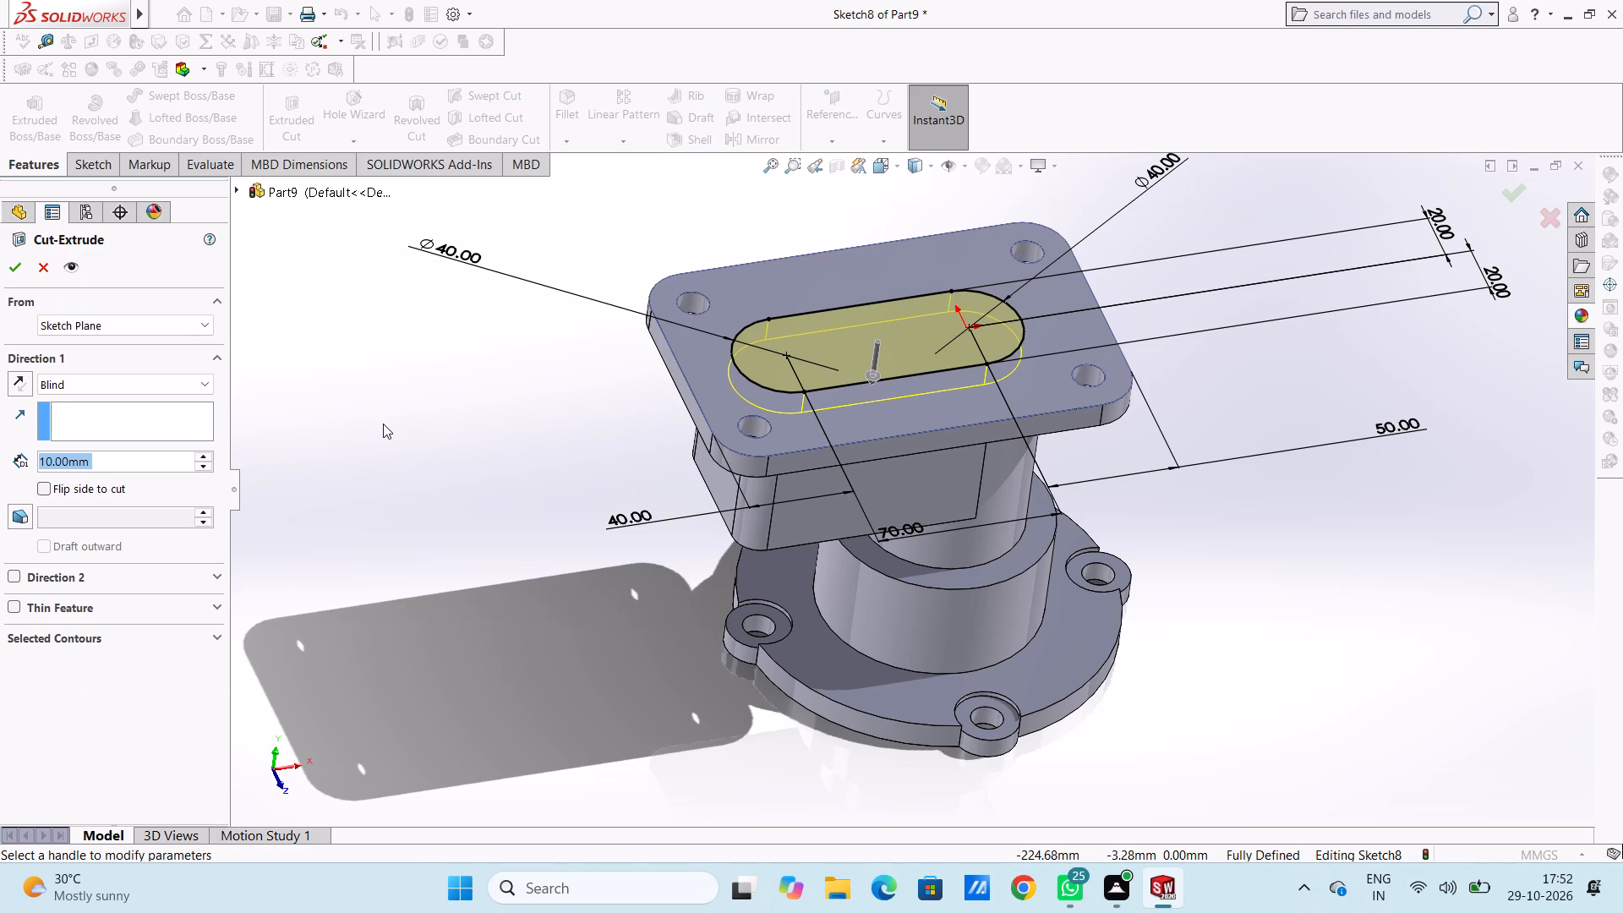
{"action": "type", "text": "60"}
{"action": "key", "text": "Return"}
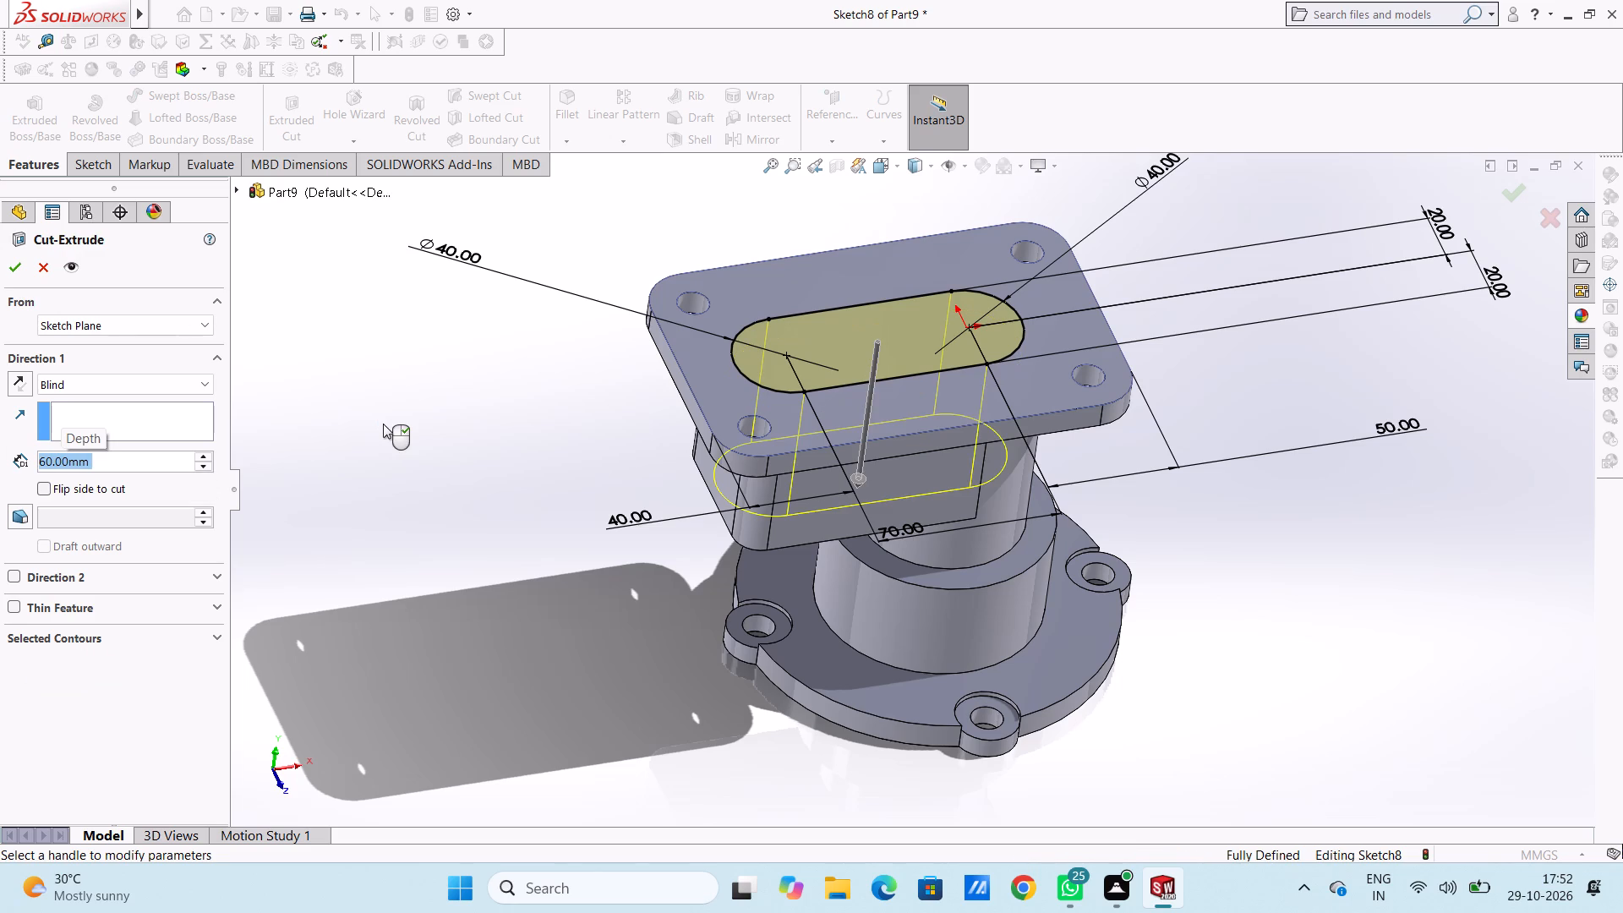
{"action": "left_click", "coordinate": [21, 271]}
{"action": "left_click", "coordinate": [421, 550]}
Examine the slot cut through the top flange and the overall part from above and from the sides.
{"action": "middle_click_drag", "start_coordinate": [451, 486], "coordinate": [403, 548]}
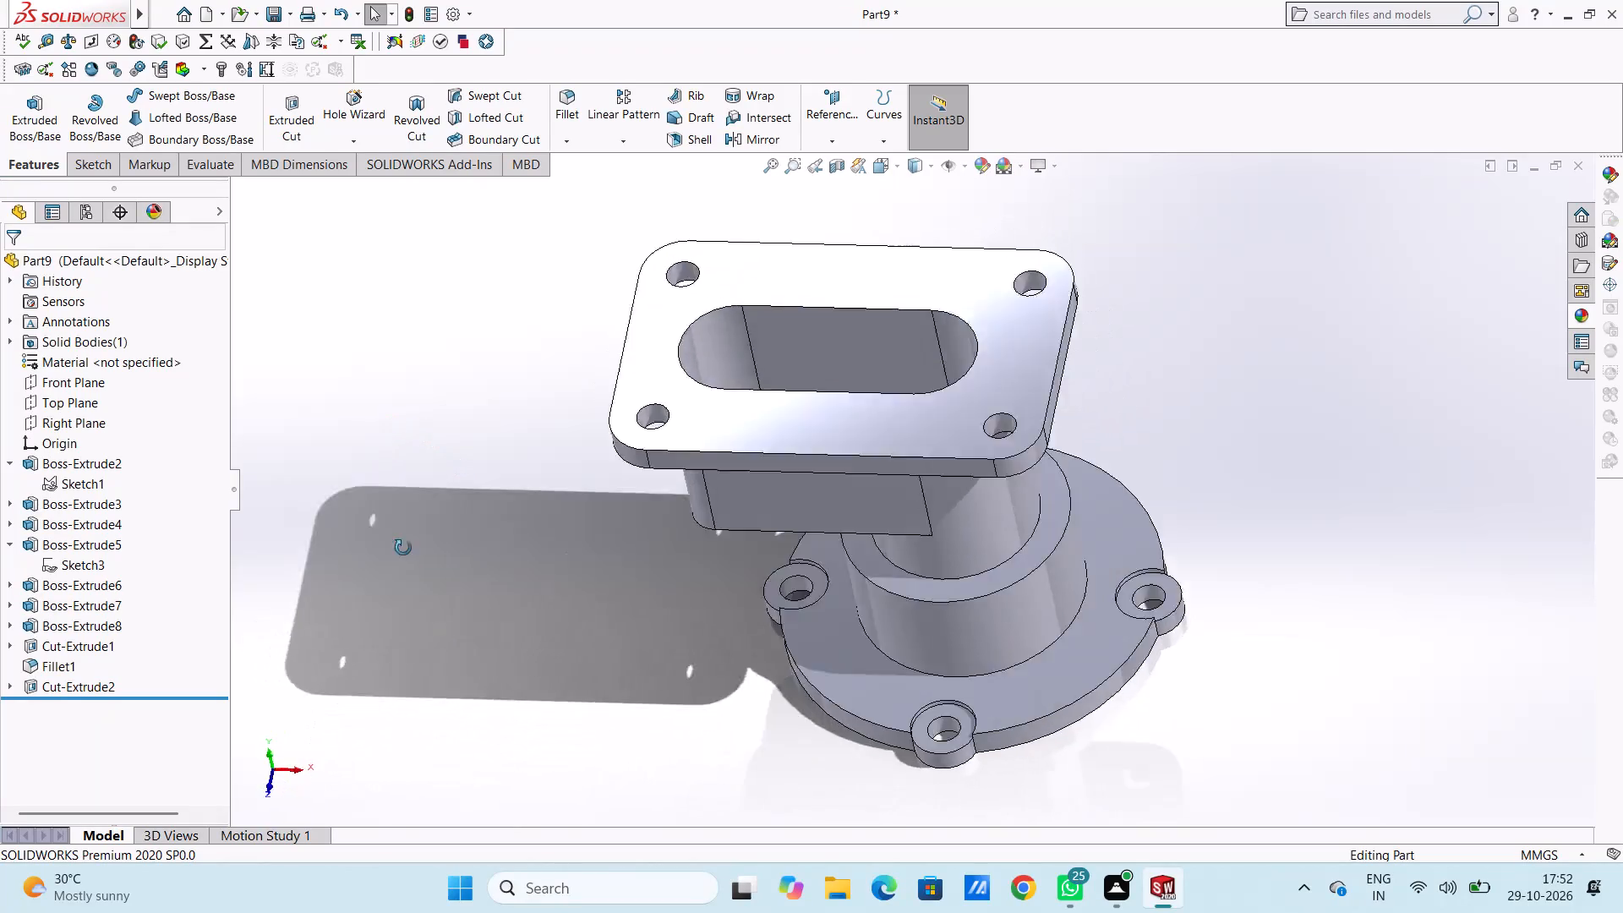
{"action": "middle_click_drag", "start_coordinate": [403, 548], "coordinate": [512, 350]}
{"action": "middle_click_drag", "start_coordinate": [512, 350], "coordinate": [358, 302]}
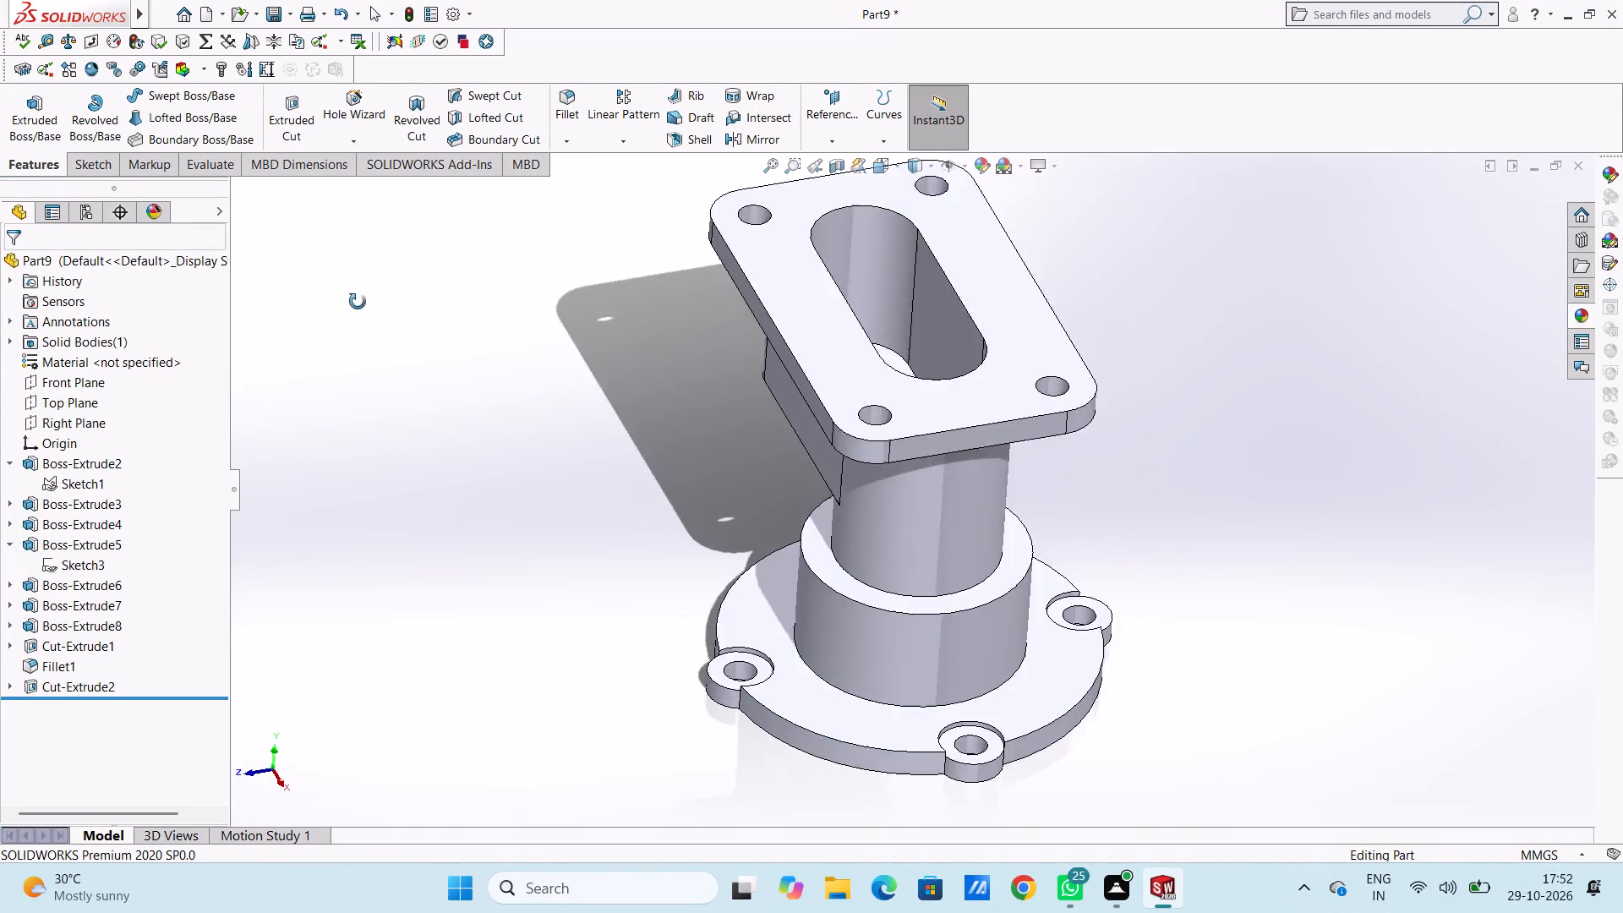
{"action": "middle_click_drag", "start_coordinate": [358, 302], "coordinate": [418, 383]}
{"action": "scroll", "coordinate": [418, 383], "scroll_direction": "up", "scroll_amount": 2}
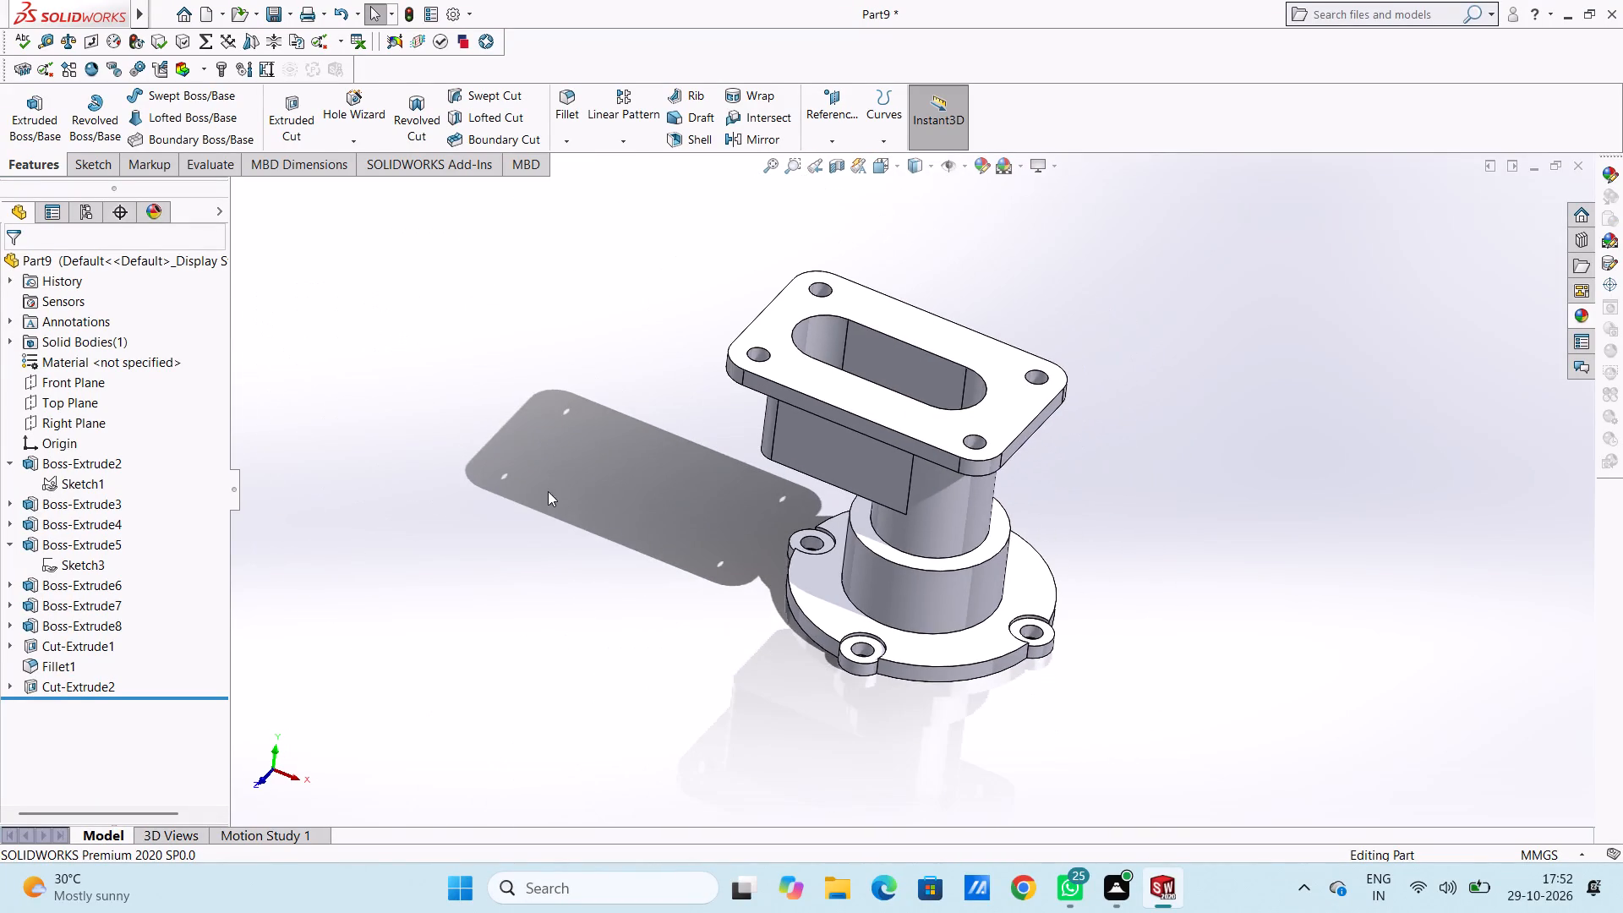
{"action": "middle_click_drag", "start_coordinate": [542, 484], "coordinate": [559, 475]}
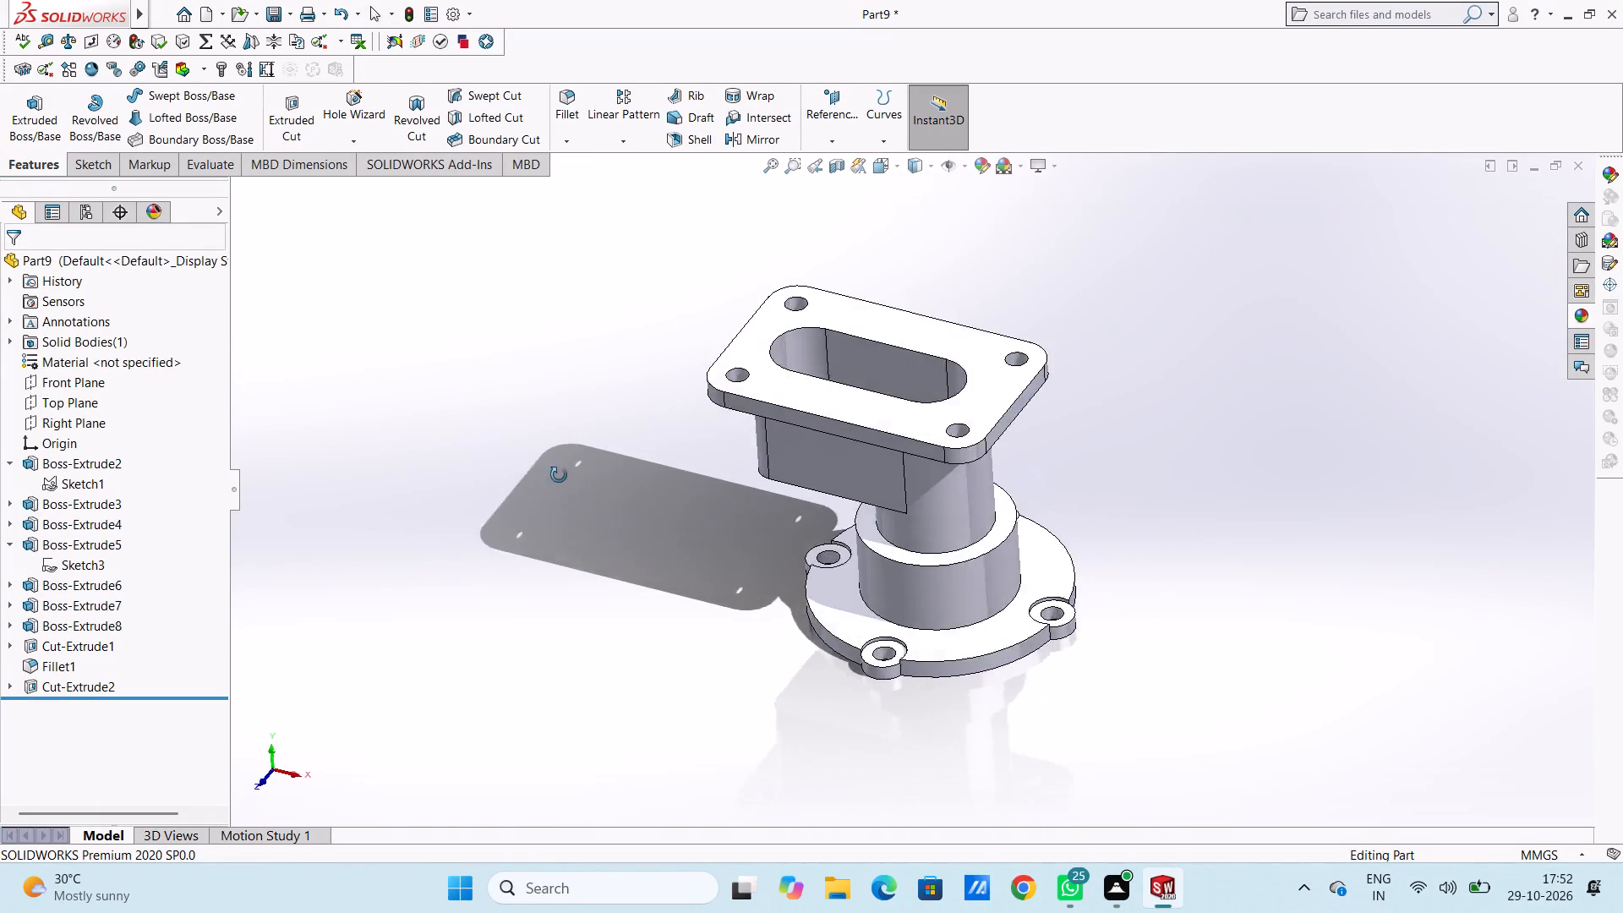
{"action": "middle_click_drag", "start_coordinate": [559, 475], "coordinate": [501, 447]}
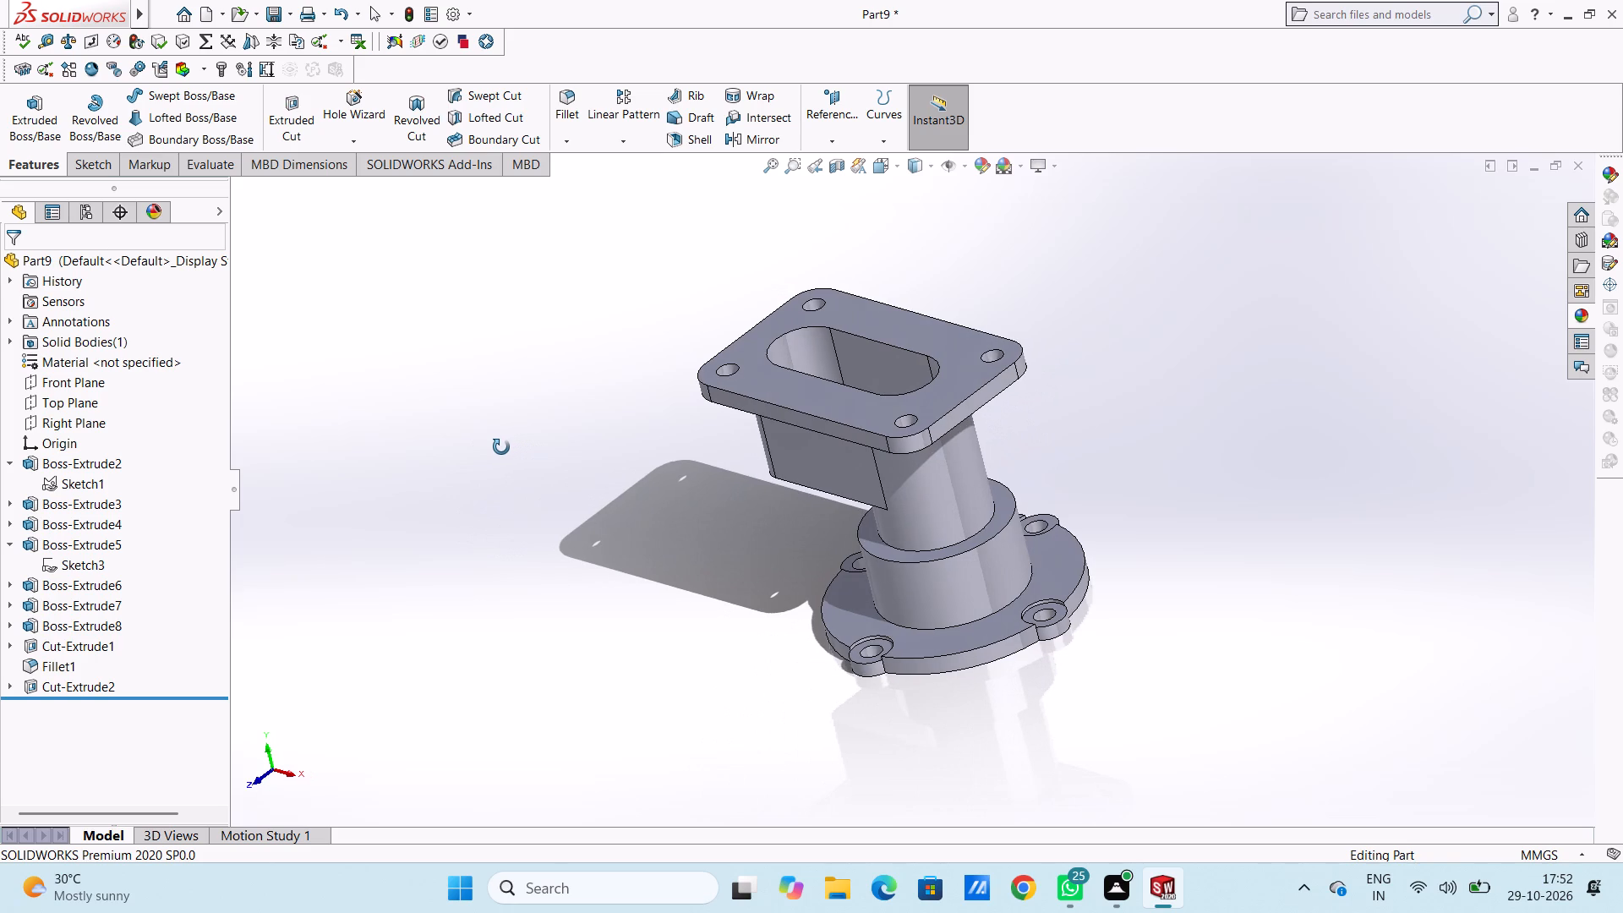
{"action": "middle_click_drag", "start_coordinate": [501, 447], "coordinate": [502, 447]}
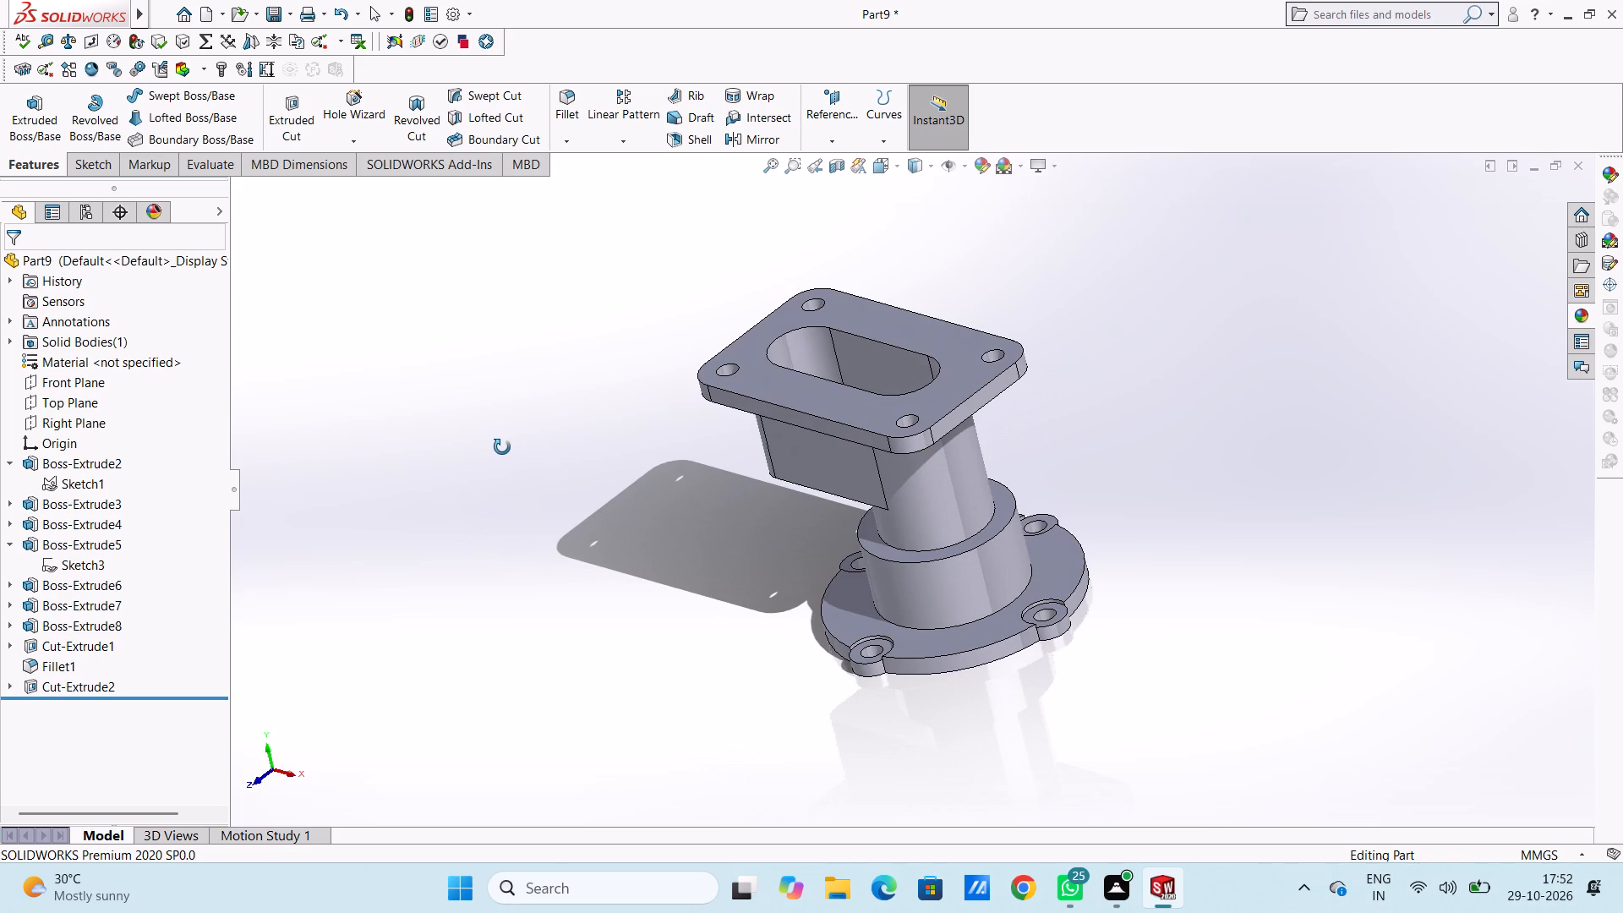
{"action": "middle_click_drag", "start_coordinate": [502, 447], "coordinate": [559, 659]}
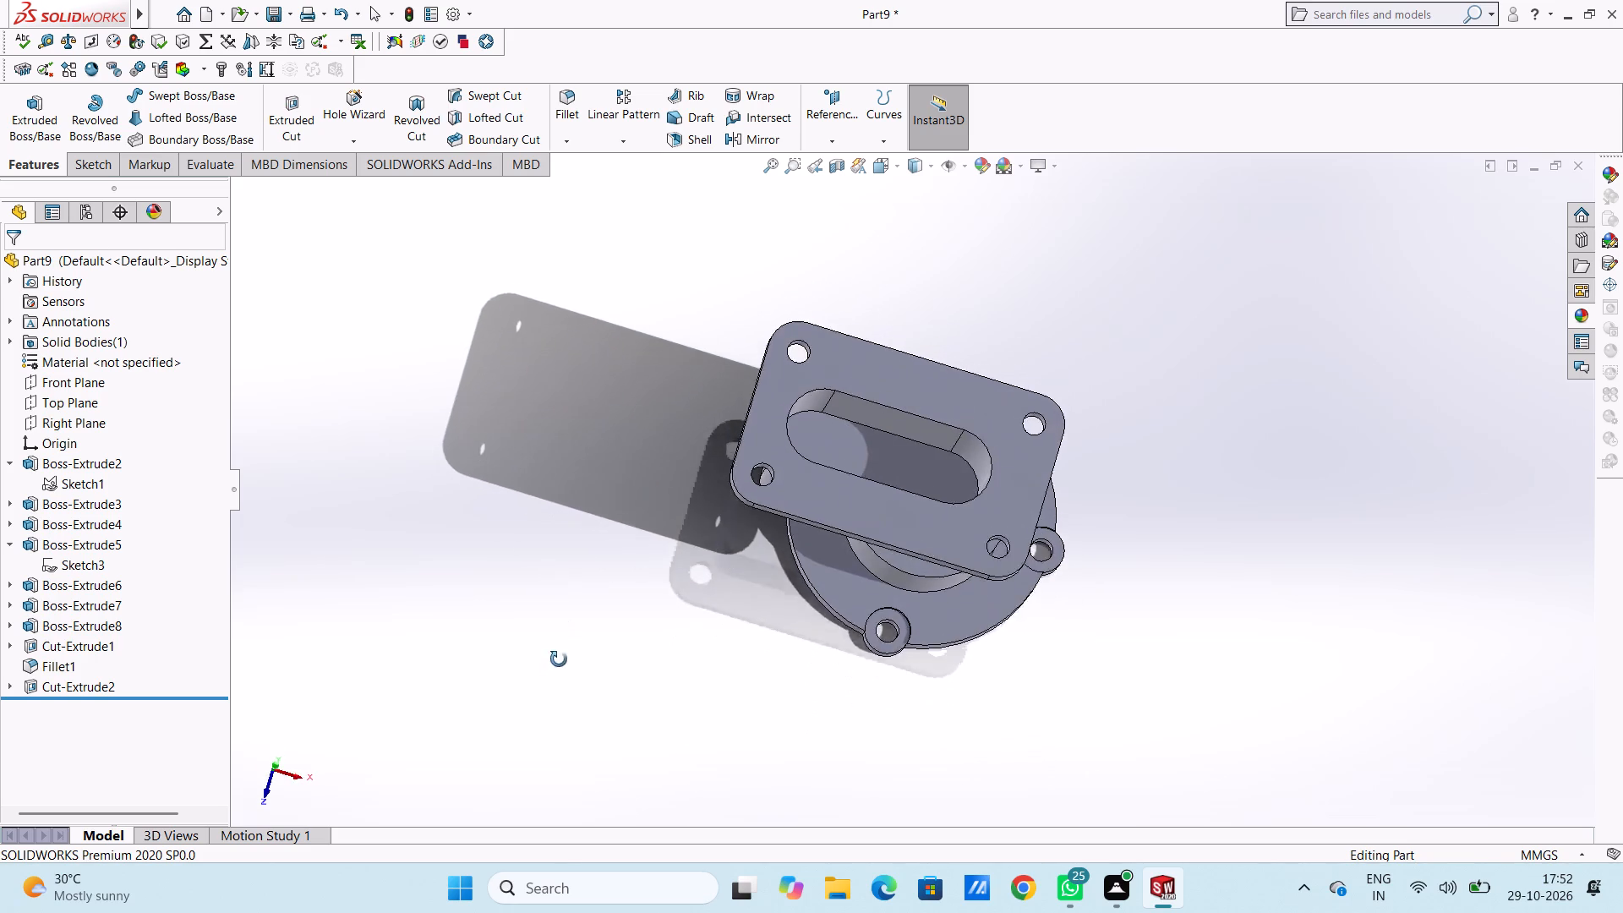
{"action": "middle_click_drag", "start_coordinate": [559, 659], "coordinate": [545, 699]}
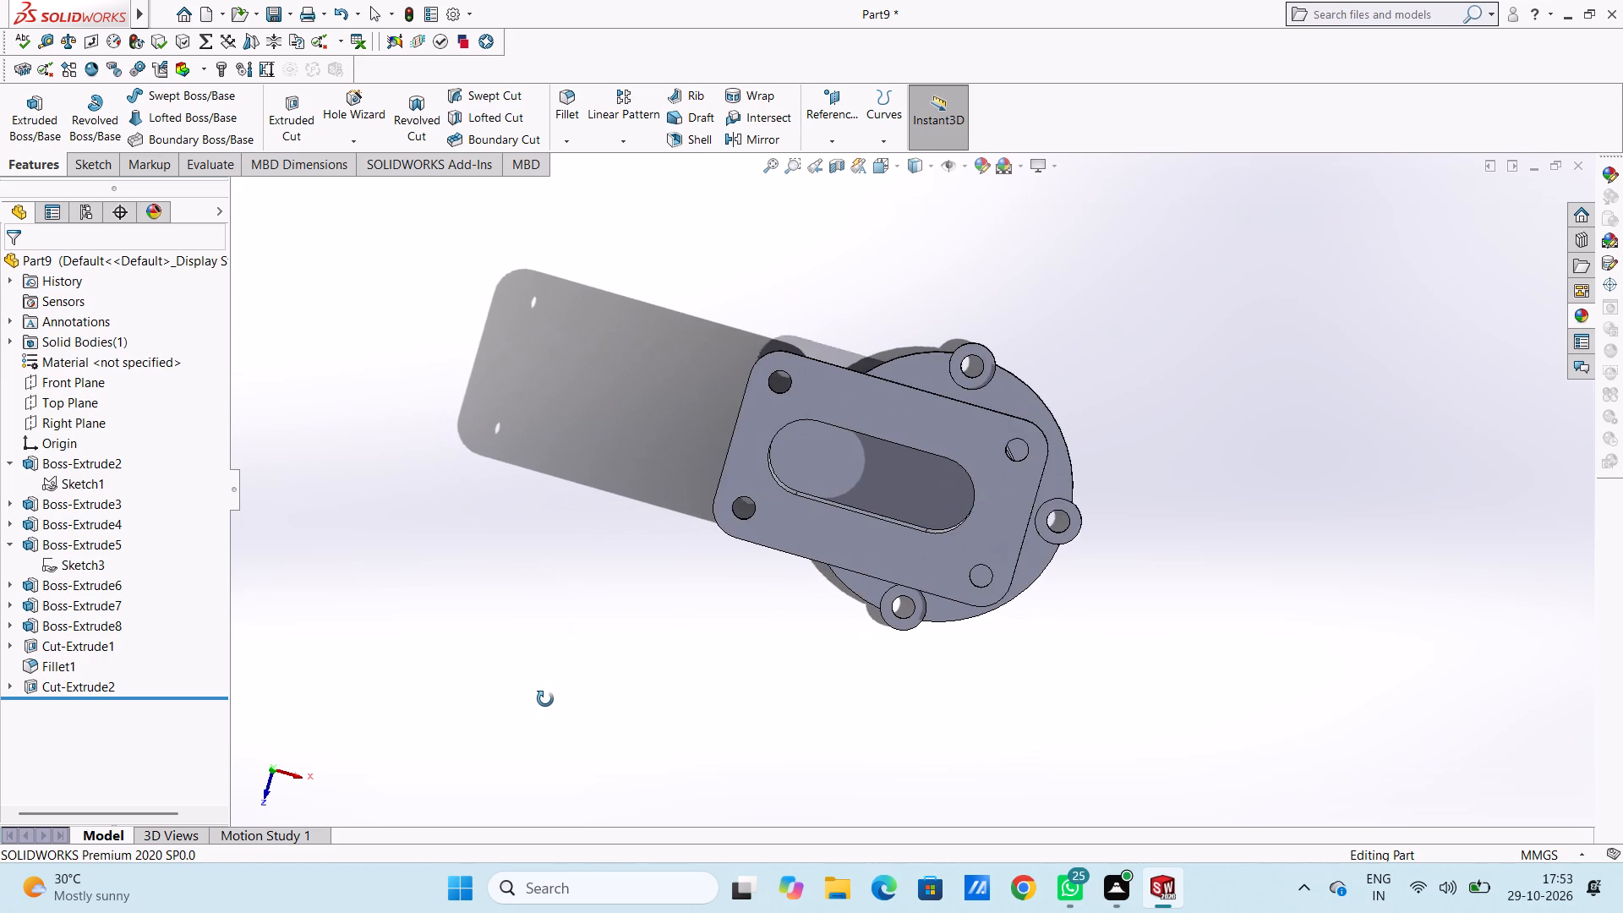
{"action": "middle_click_drag", "start_coordinate": [545, 699], "coordinate": [543, 558]}
{"action": "middle_click_drag", "start_coordinate": [554, 663], "coordinate": [576, 522]}
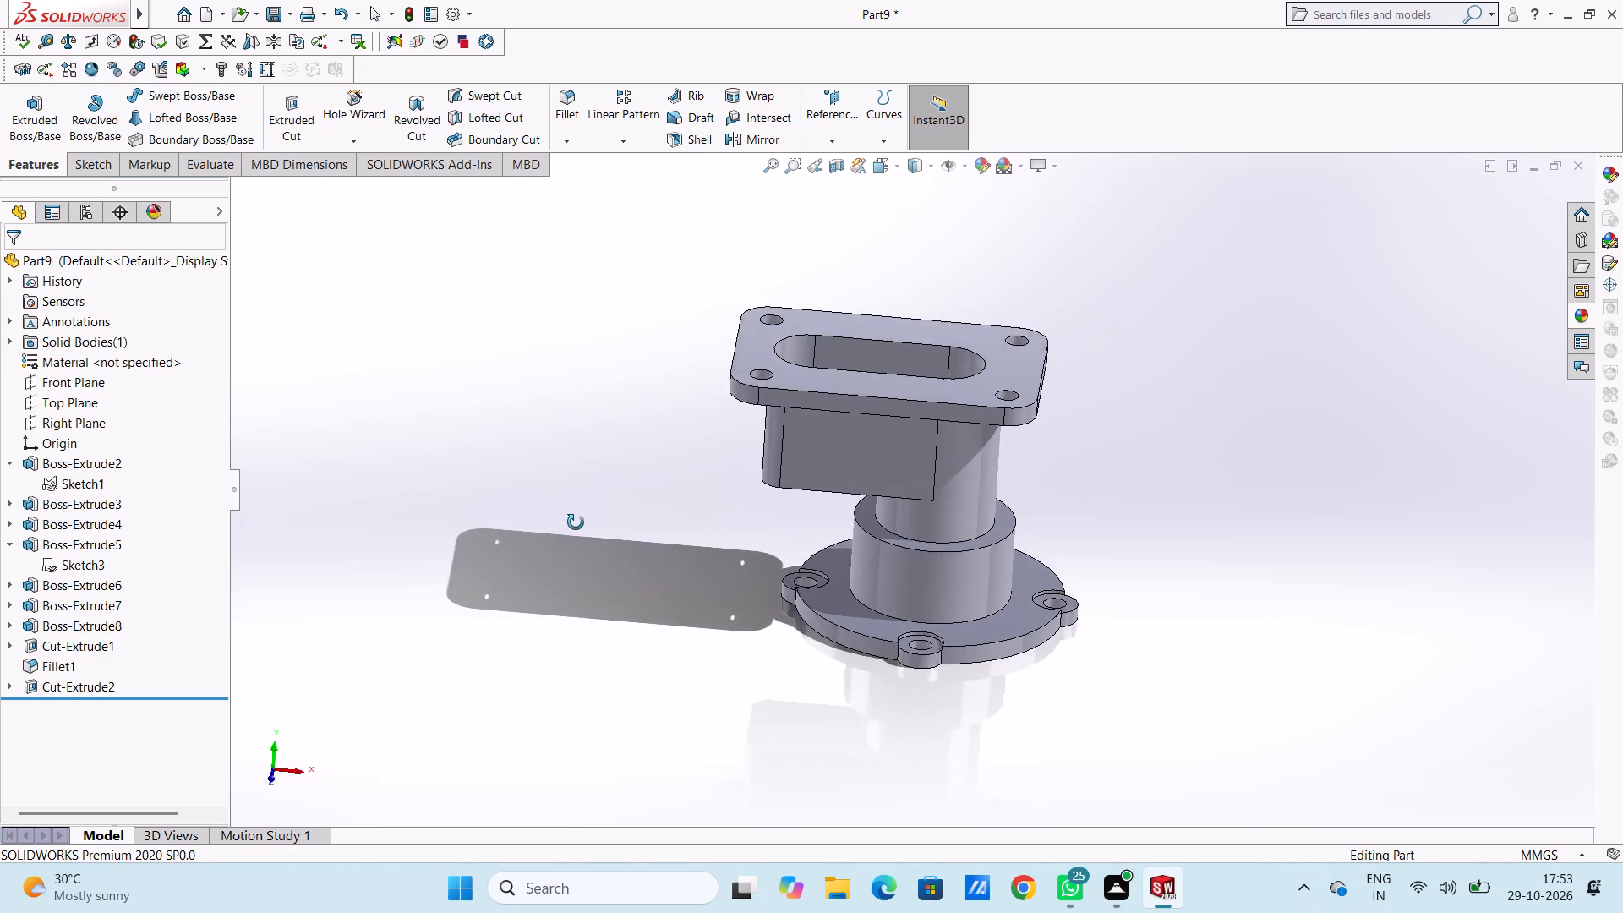
{"action": "middle_click_drag", "start_coordinate": [576, 522], "coordinate": [578, 476]}
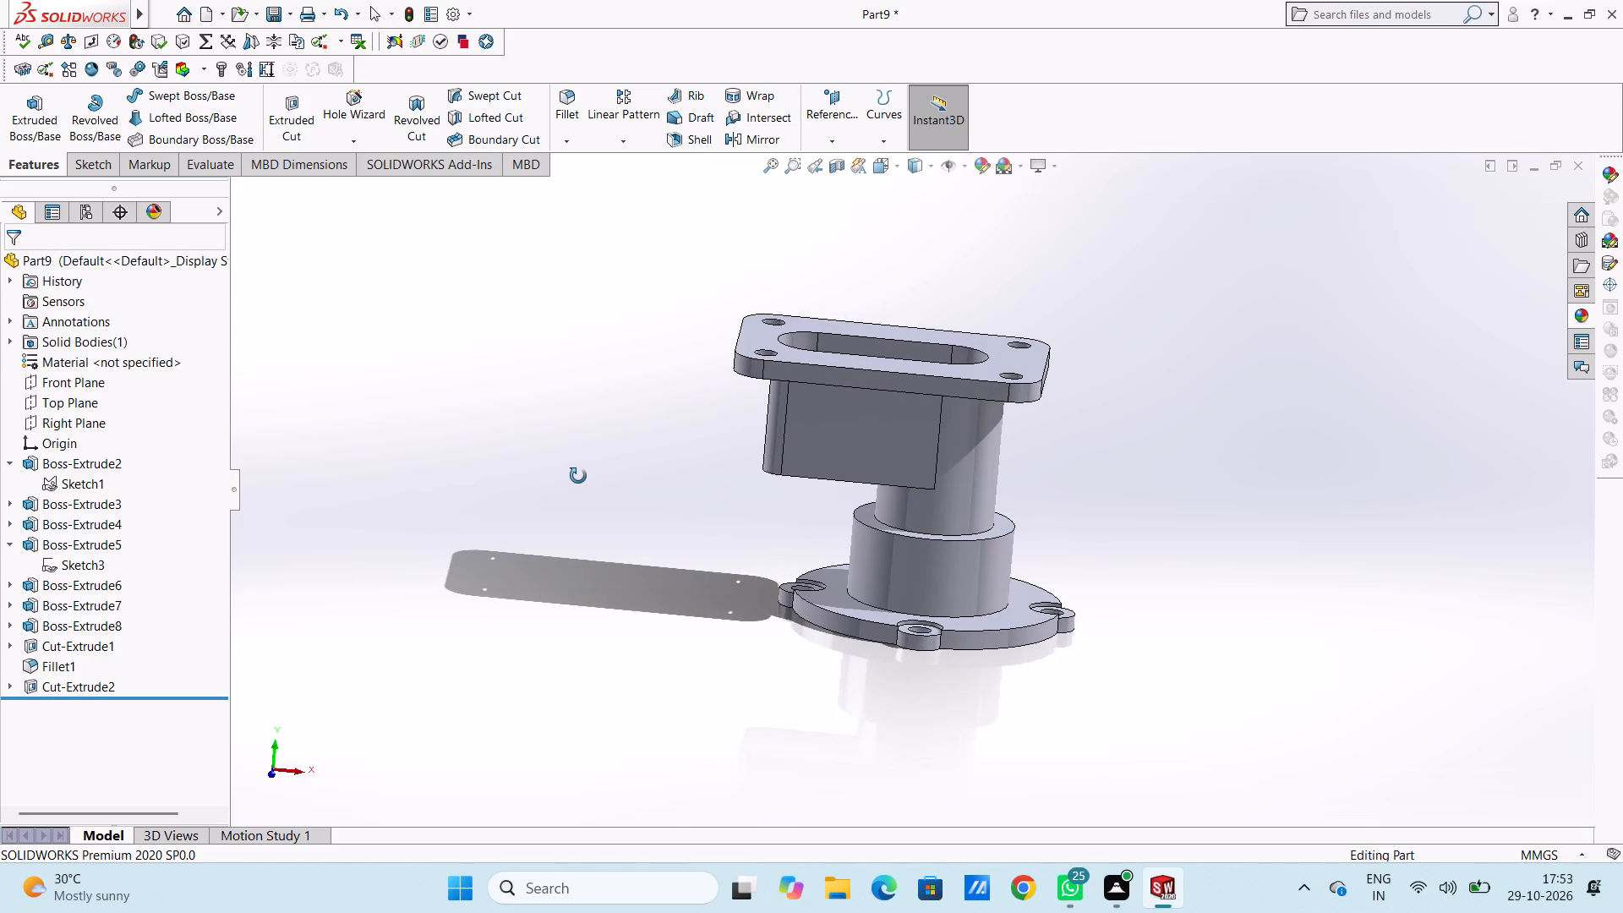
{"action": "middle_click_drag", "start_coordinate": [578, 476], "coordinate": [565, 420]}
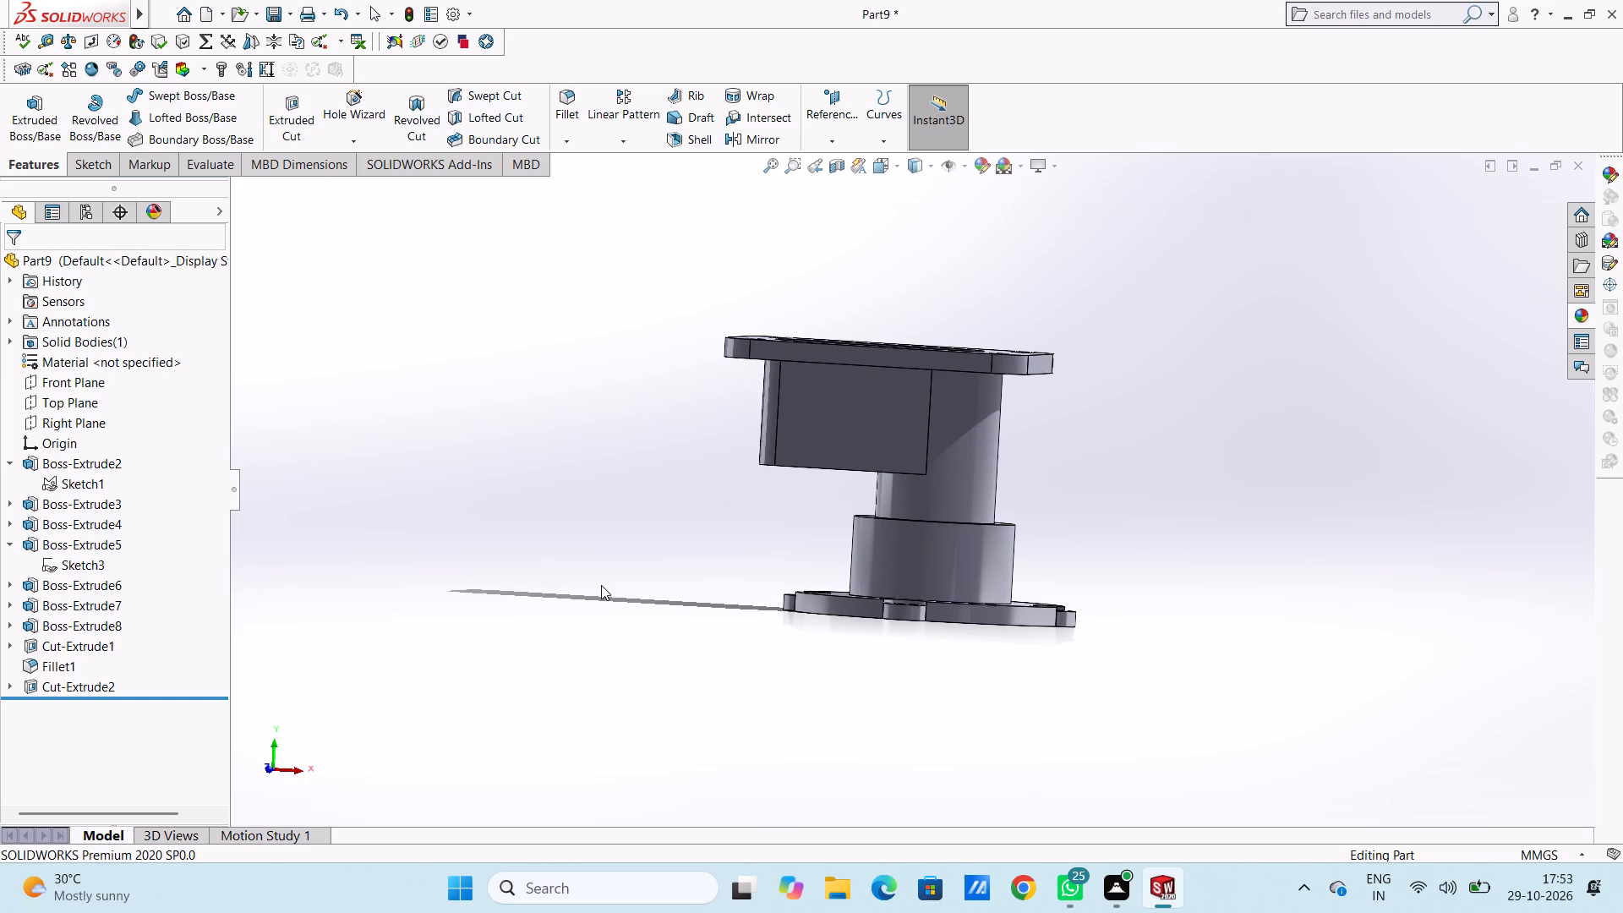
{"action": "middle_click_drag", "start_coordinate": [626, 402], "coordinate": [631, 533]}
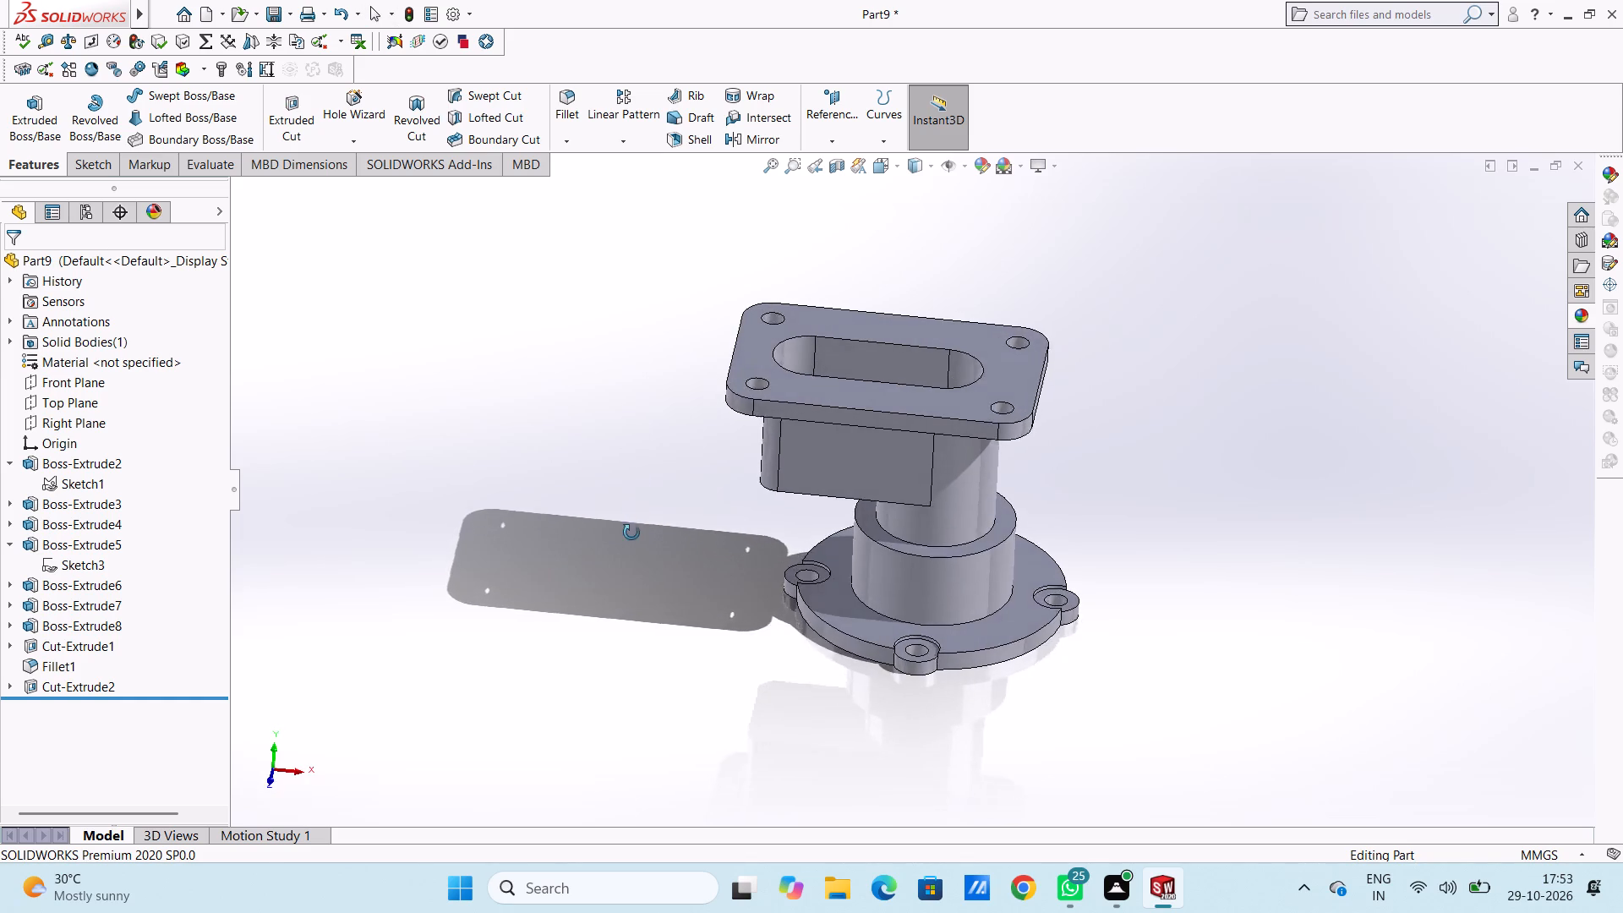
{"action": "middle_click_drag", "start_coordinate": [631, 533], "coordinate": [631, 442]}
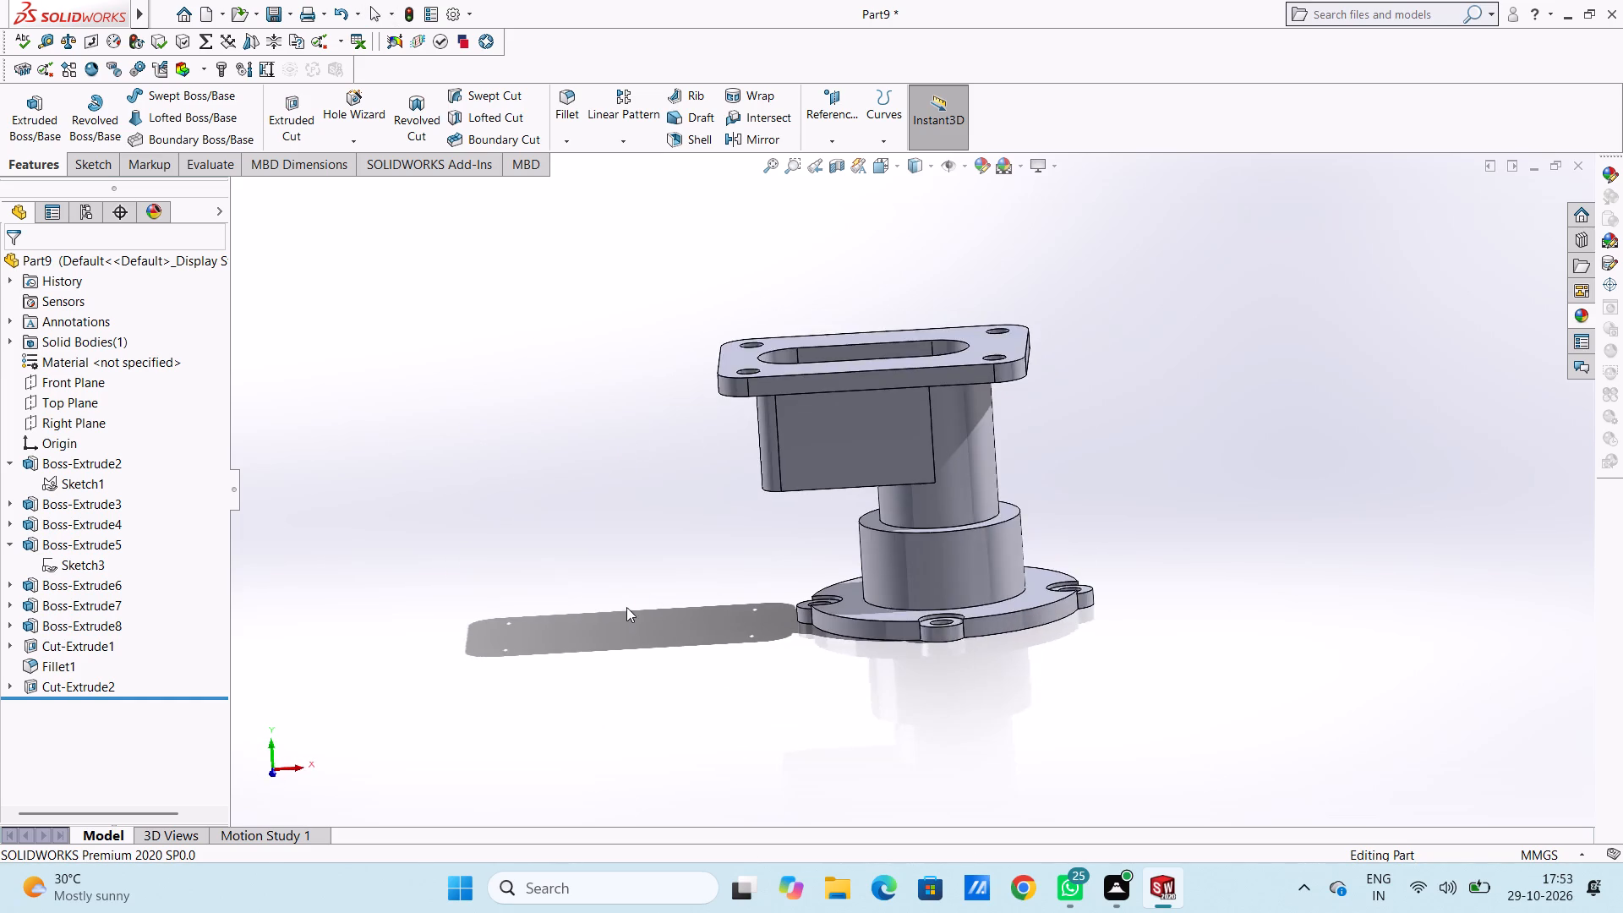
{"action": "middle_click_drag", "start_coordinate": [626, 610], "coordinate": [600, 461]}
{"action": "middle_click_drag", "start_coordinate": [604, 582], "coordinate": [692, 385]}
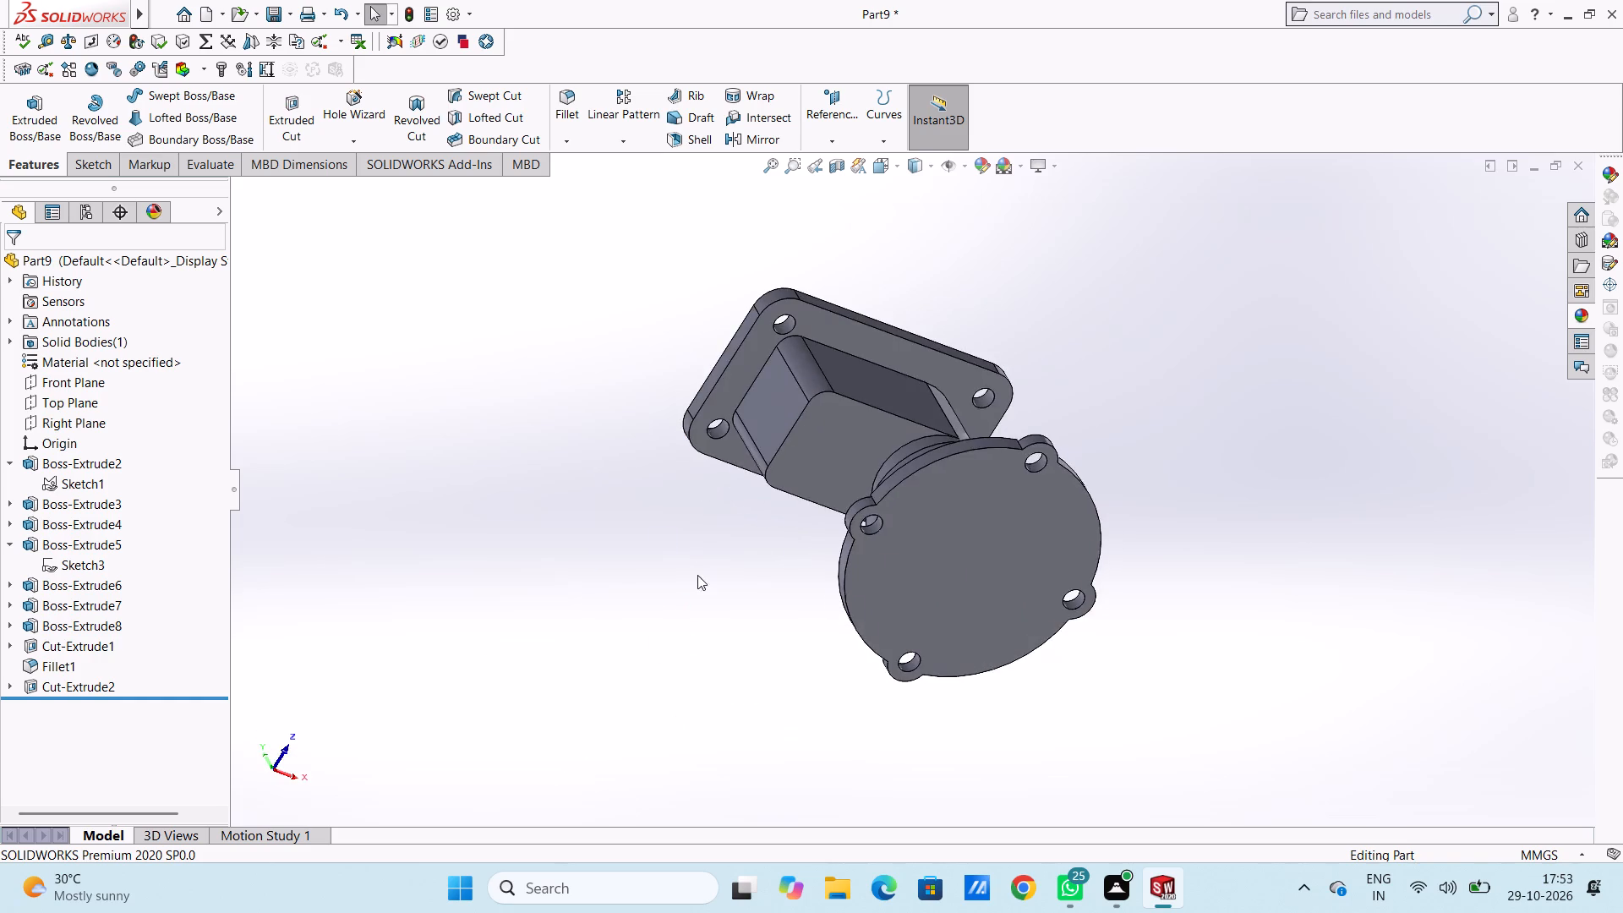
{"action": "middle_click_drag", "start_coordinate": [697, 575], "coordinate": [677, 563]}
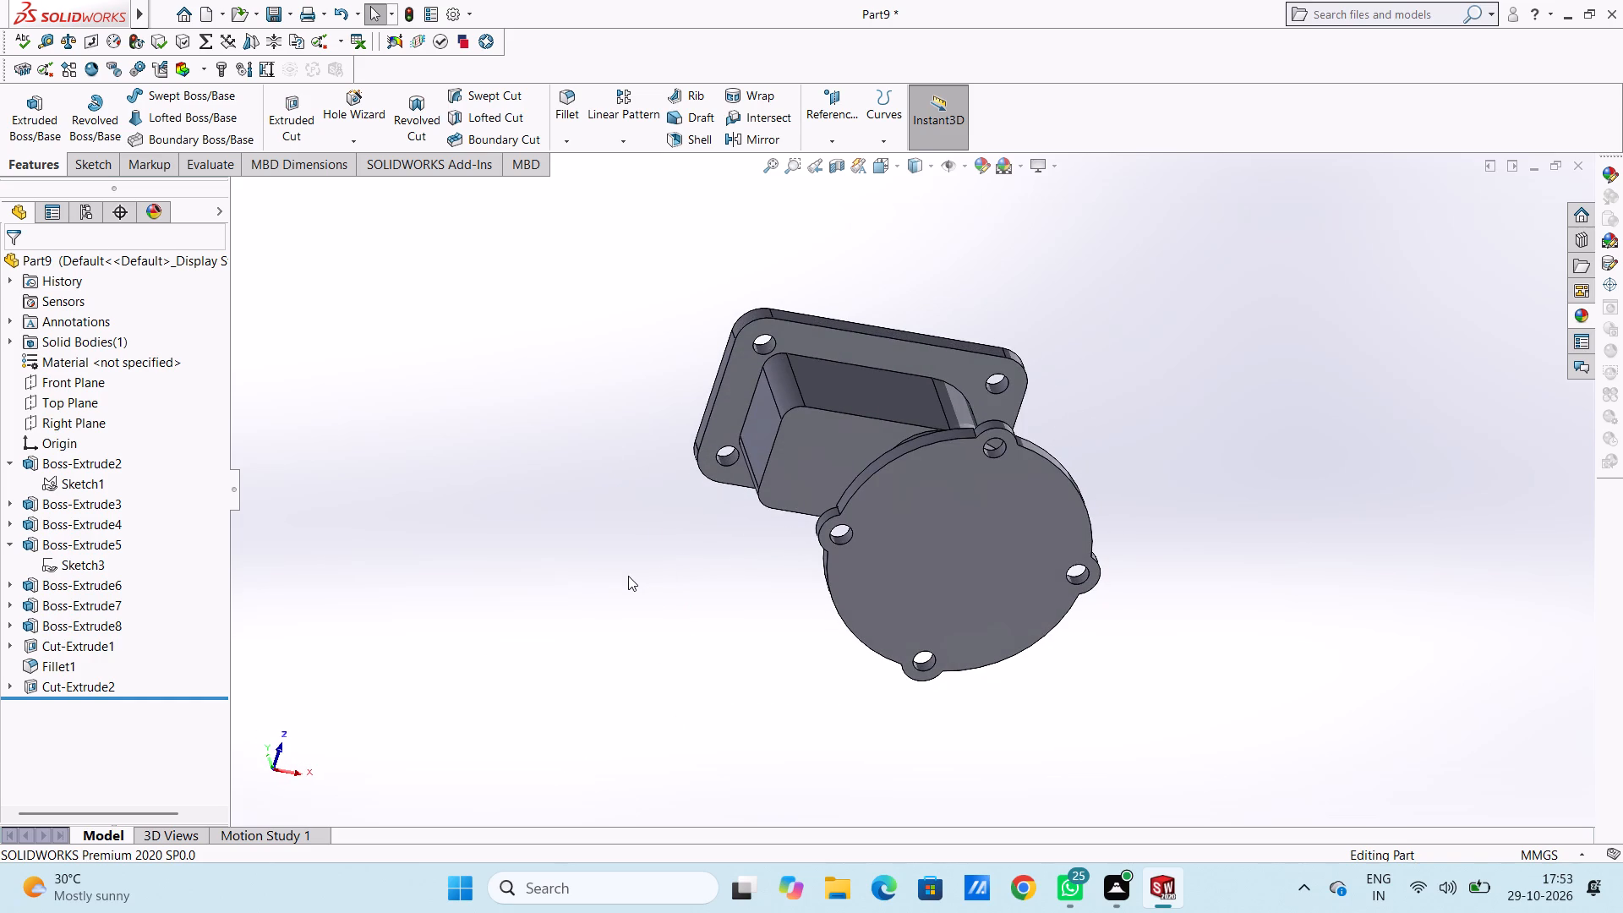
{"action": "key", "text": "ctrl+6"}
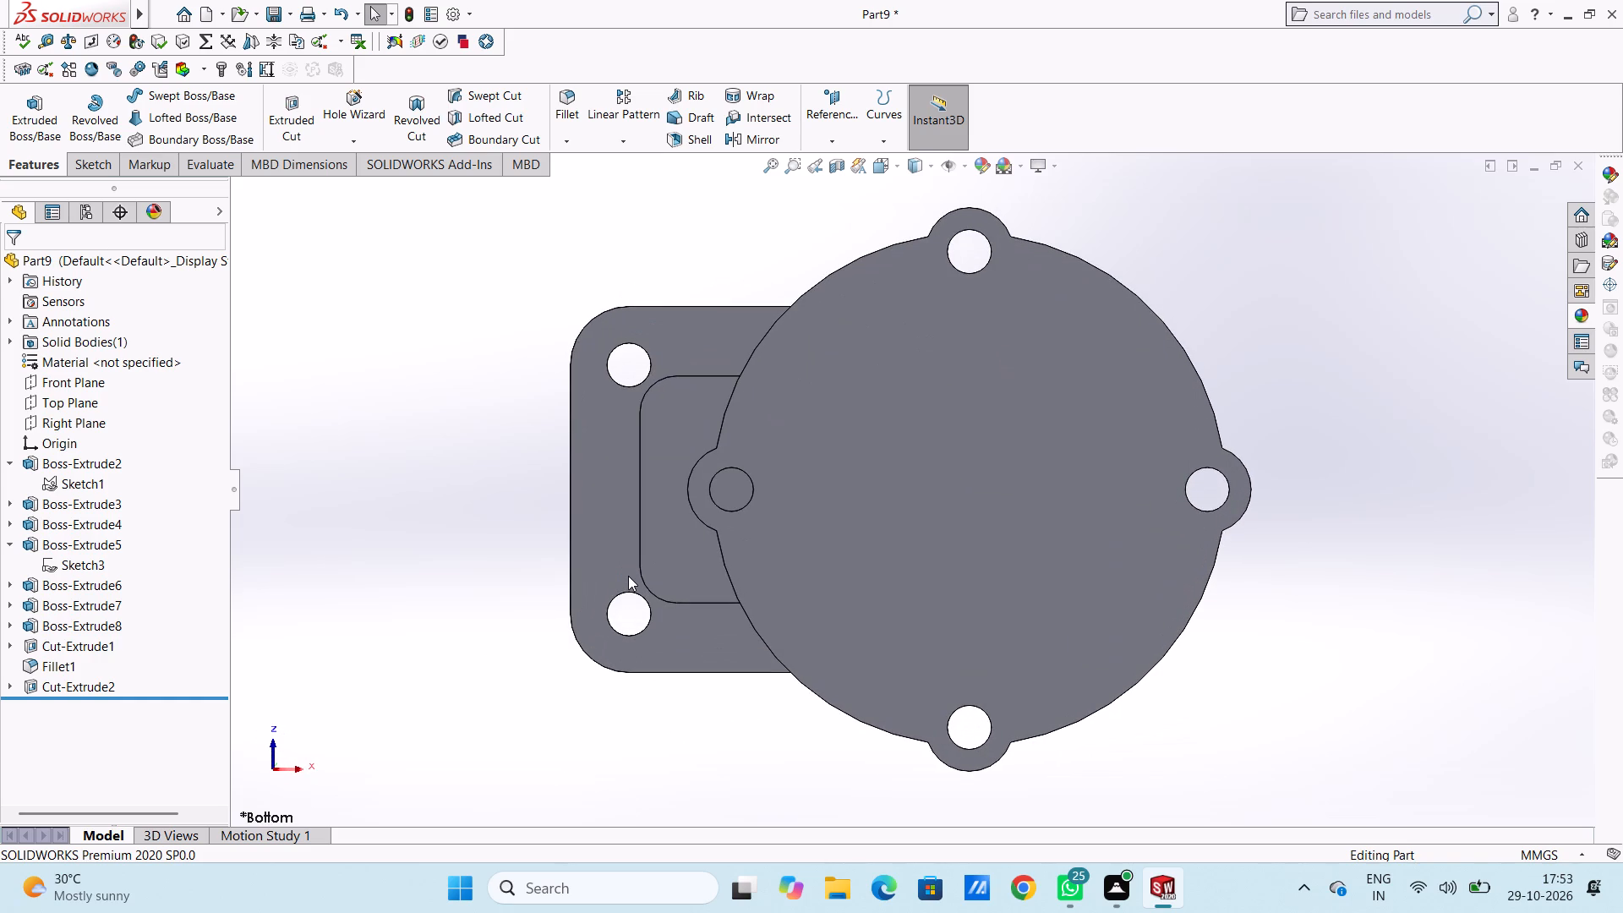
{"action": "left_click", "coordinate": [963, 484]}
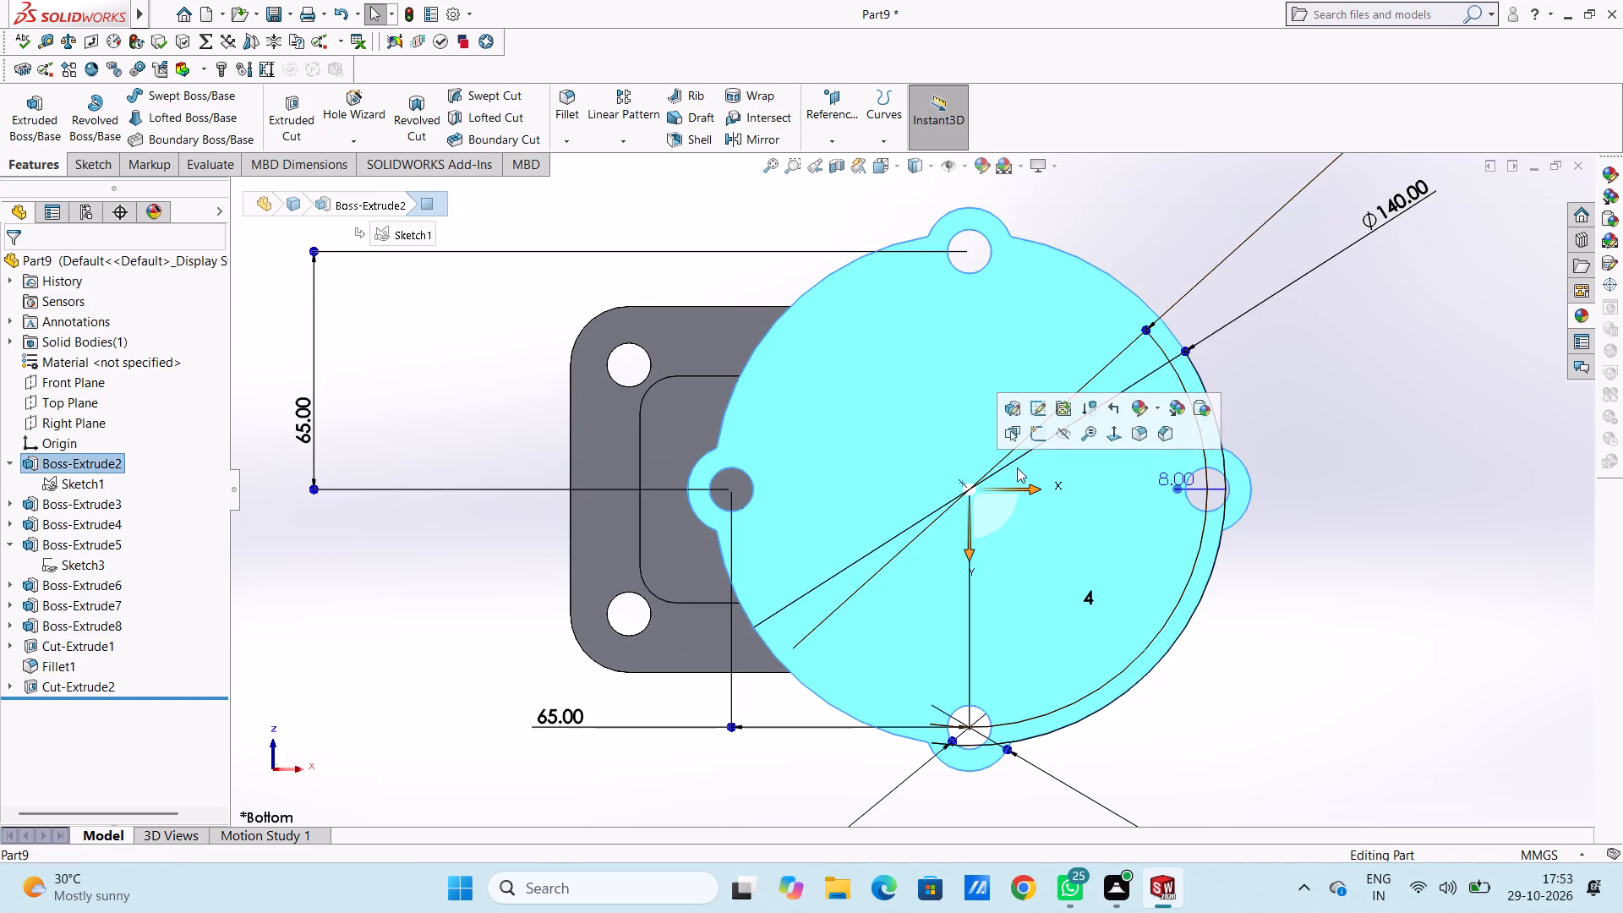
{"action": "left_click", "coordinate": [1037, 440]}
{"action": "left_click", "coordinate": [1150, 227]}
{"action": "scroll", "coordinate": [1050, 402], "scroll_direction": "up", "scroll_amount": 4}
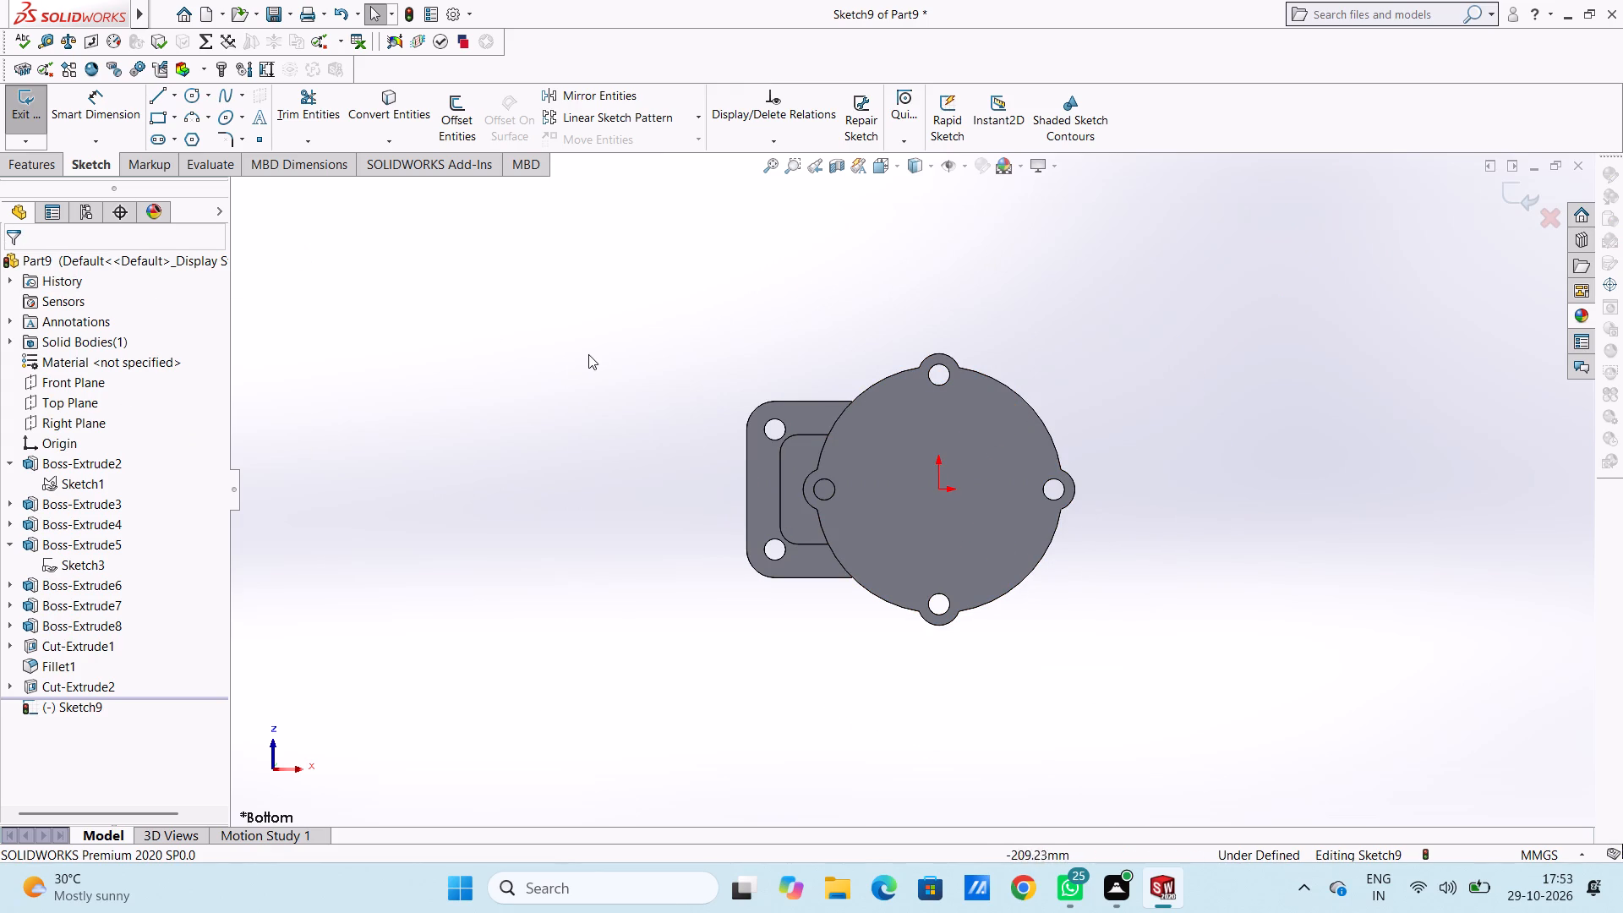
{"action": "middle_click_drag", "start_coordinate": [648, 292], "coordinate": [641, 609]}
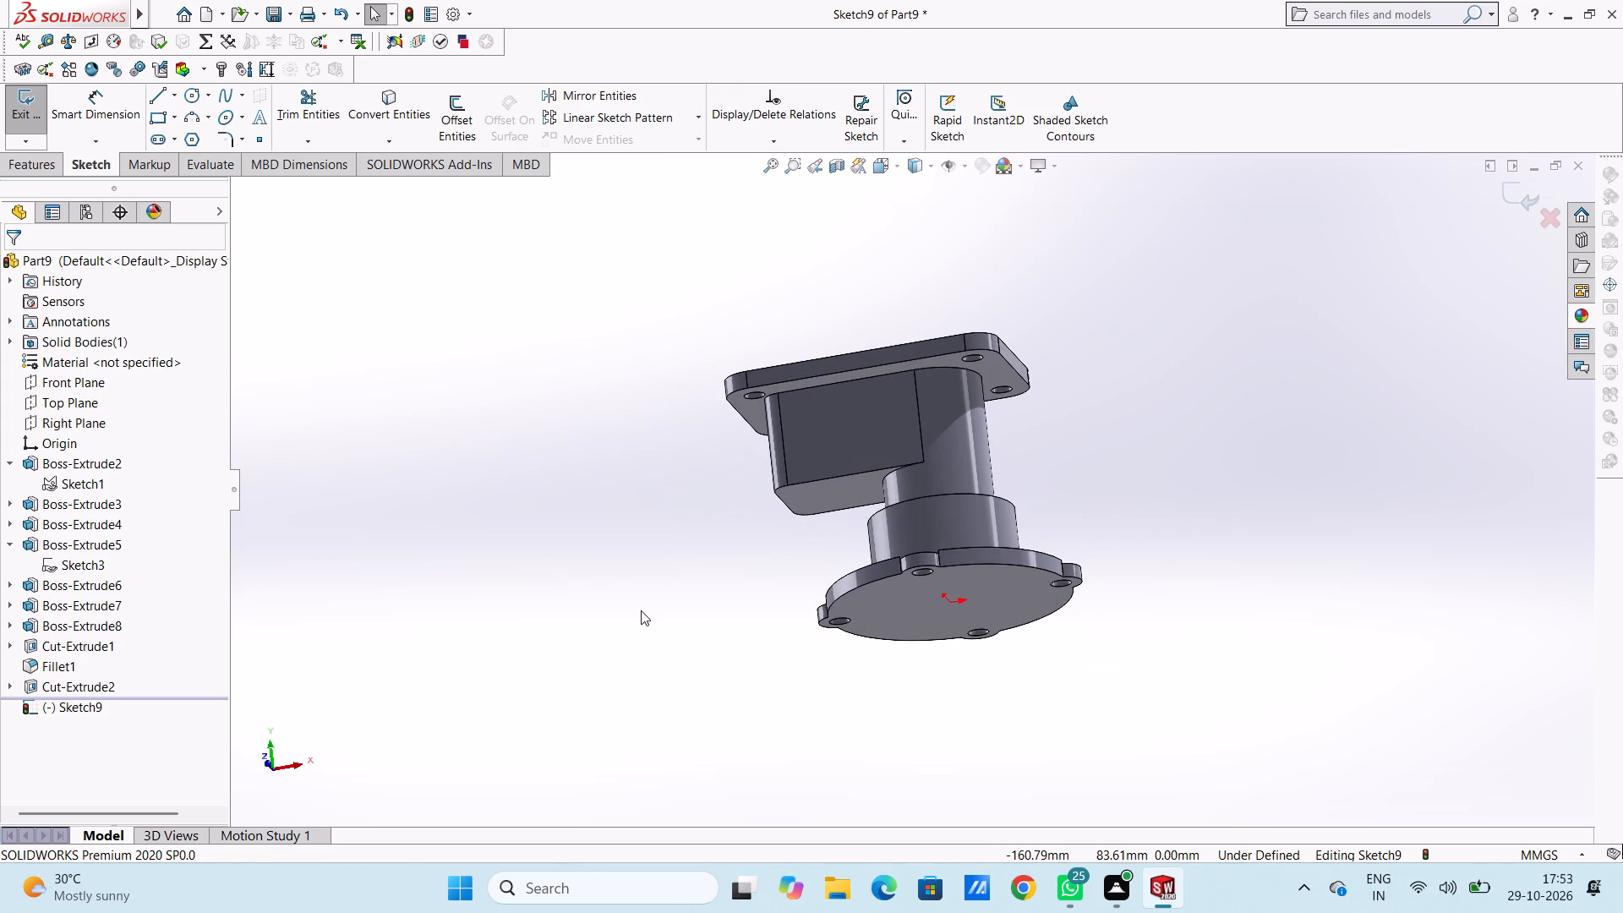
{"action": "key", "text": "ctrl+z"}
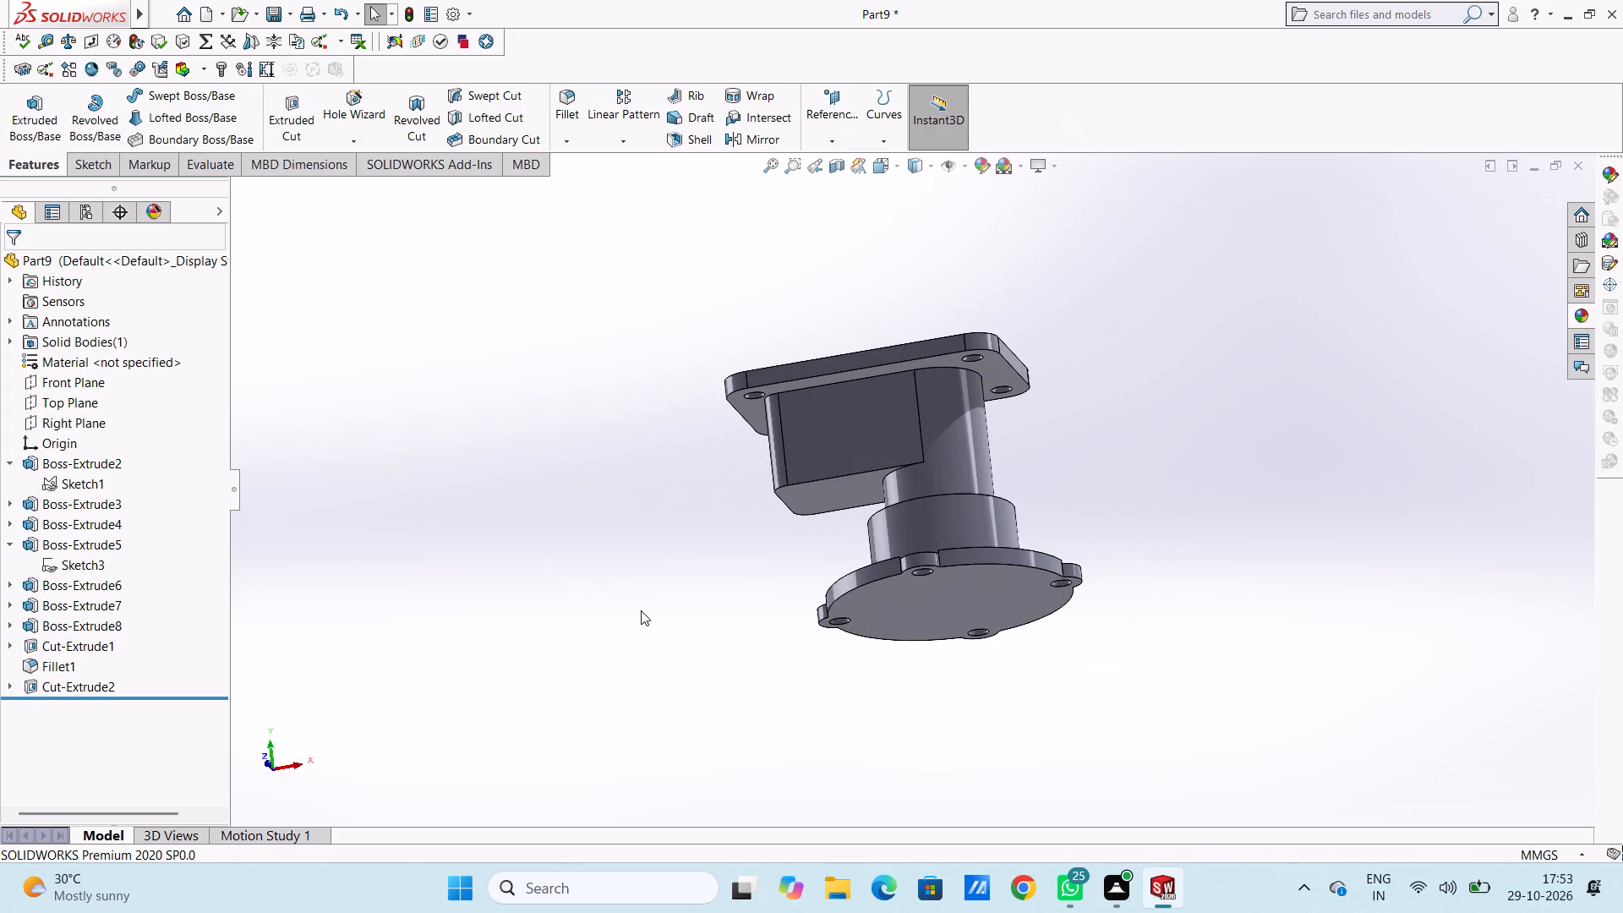
Set up an extruded cut from Sketch3's circle at the cylinder's base, as a one-direction thin feature 6 mm thick on the circle's inner side.
{"action": "middle_click_drag", "start_coordinate": [632, 578], "coordinate": [625, 649]}
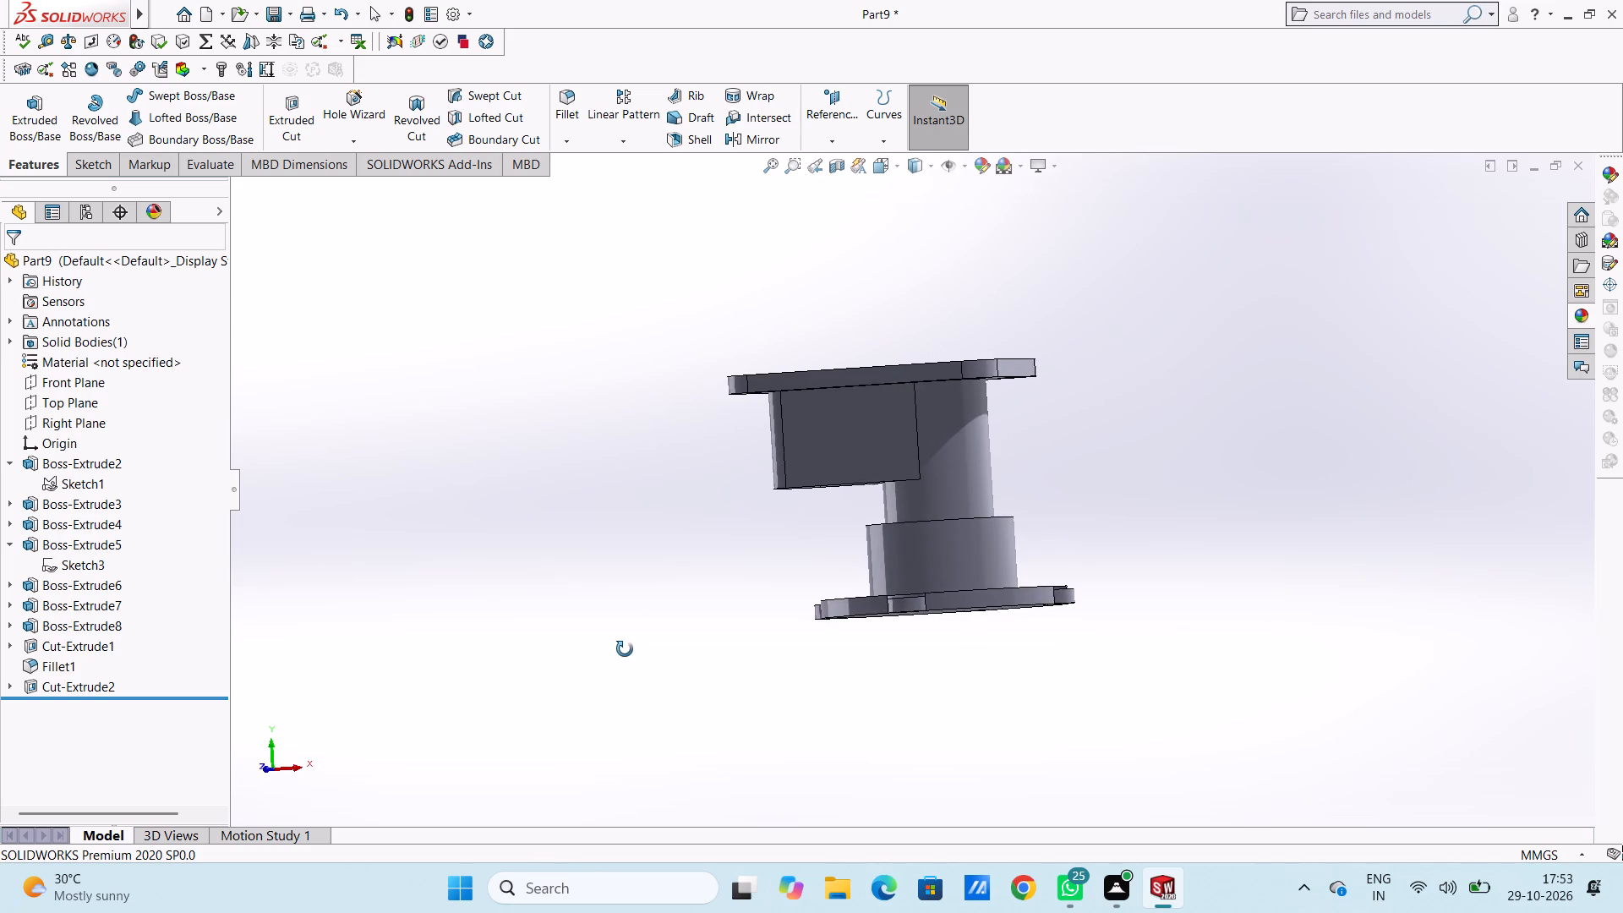
{"action": "middle_click_drag", "start_coordinate": [625, 649], "coordinate": [630, 607]}
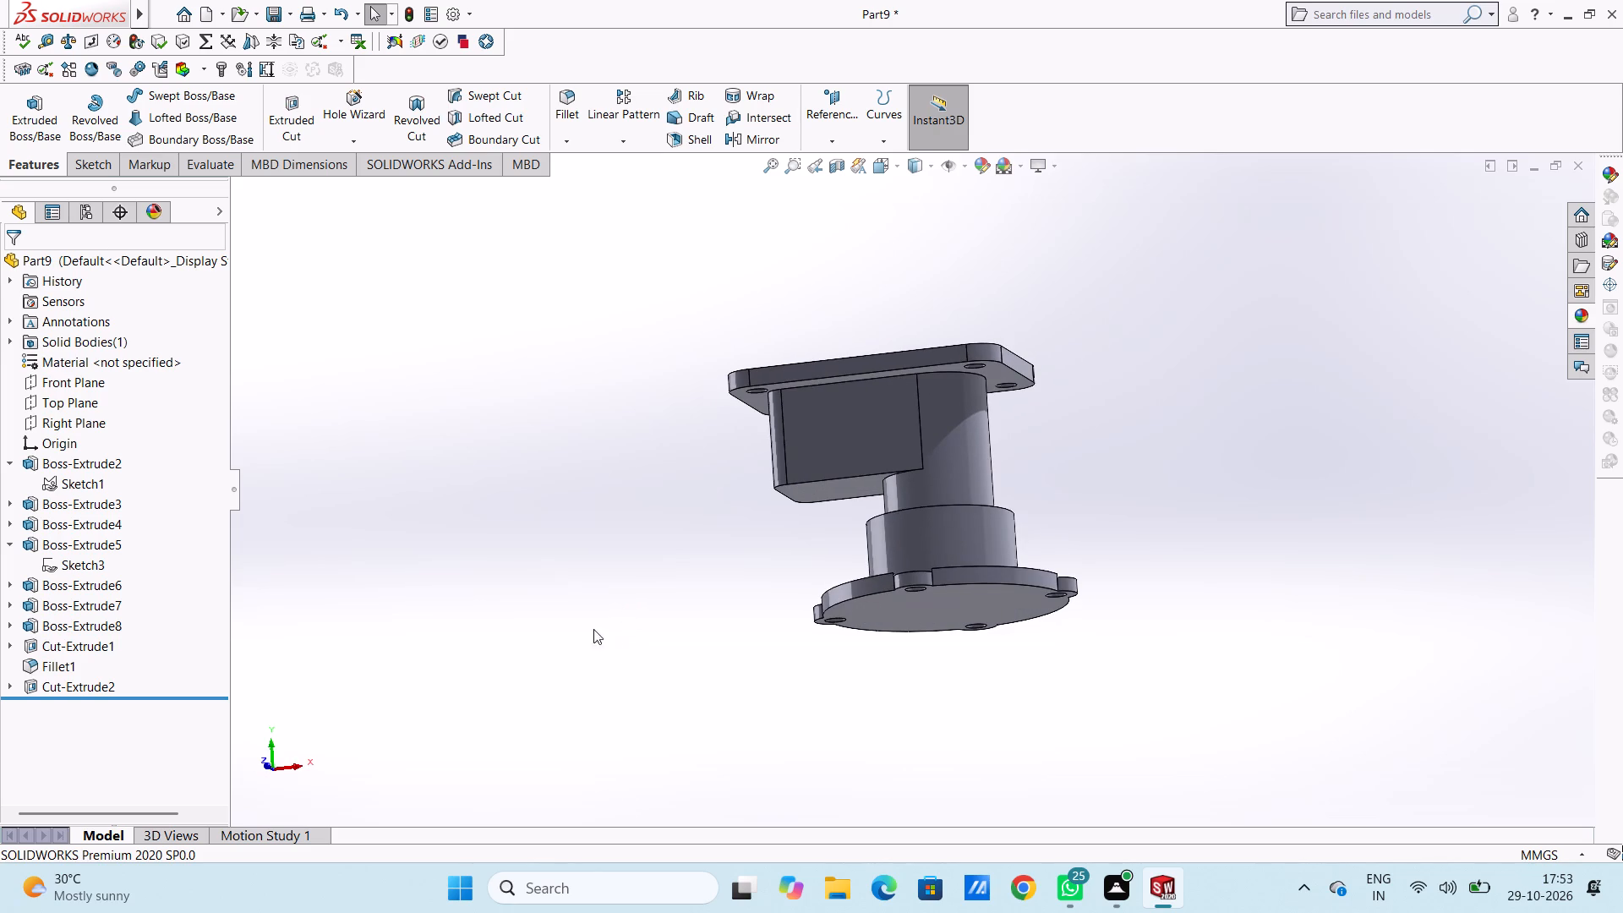
{"action": "left_click", "coordinate": [55, 564]}
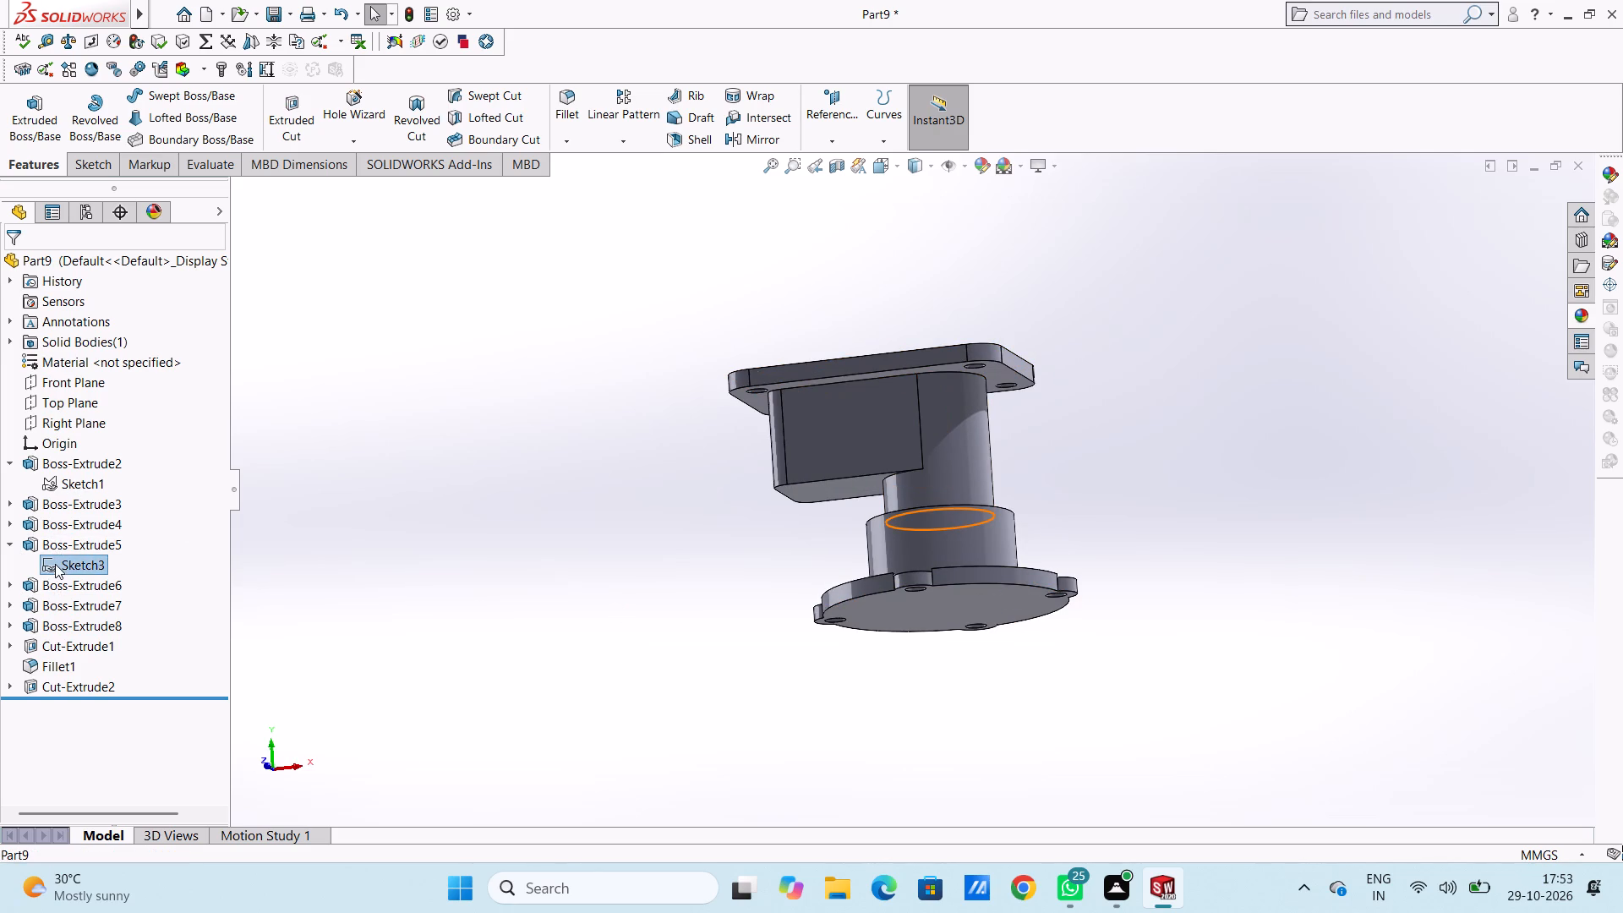
{"action": "left_click", "coordinate": [293, 103]}
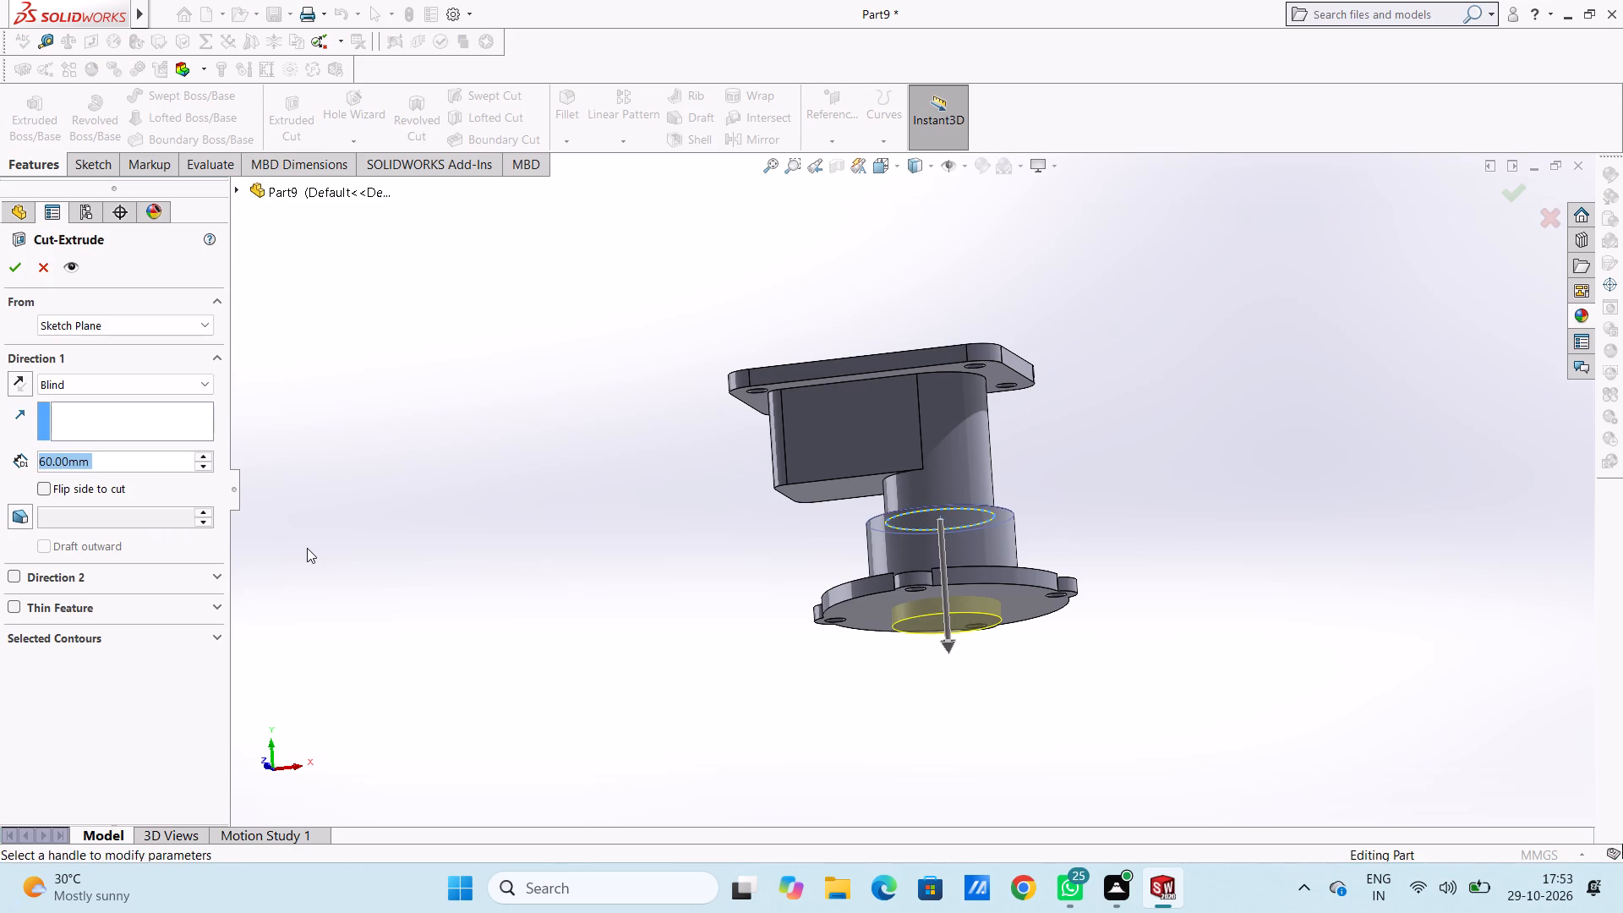
{"action": "left_click", "coordinate": [14, 606]}
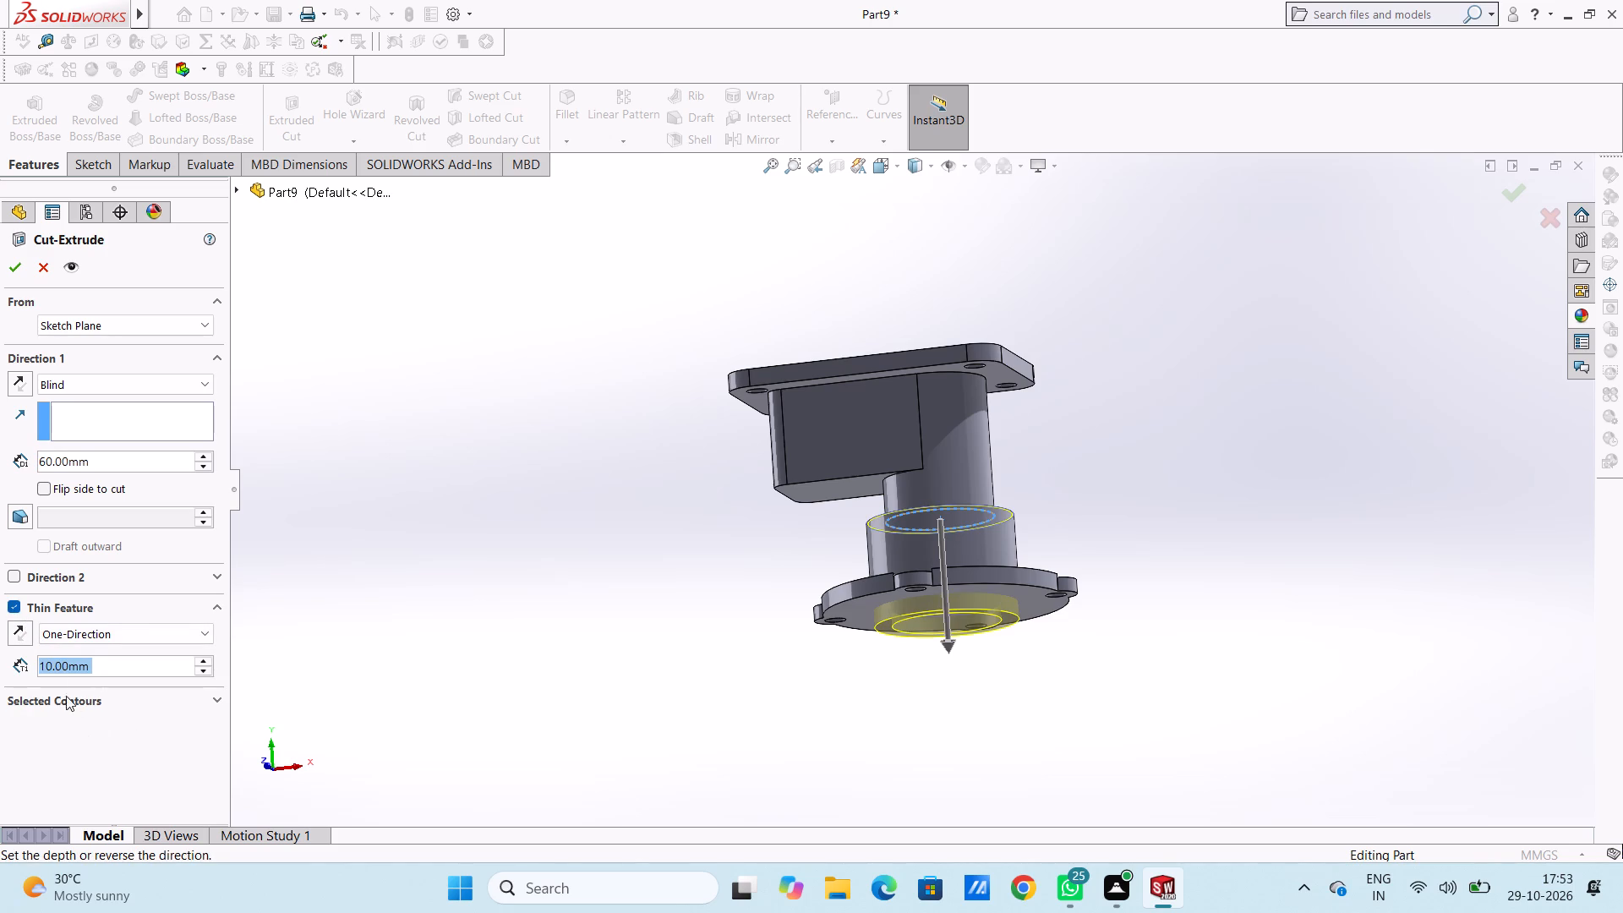
{"action": "left_click", "coordinate": [19, 637]}
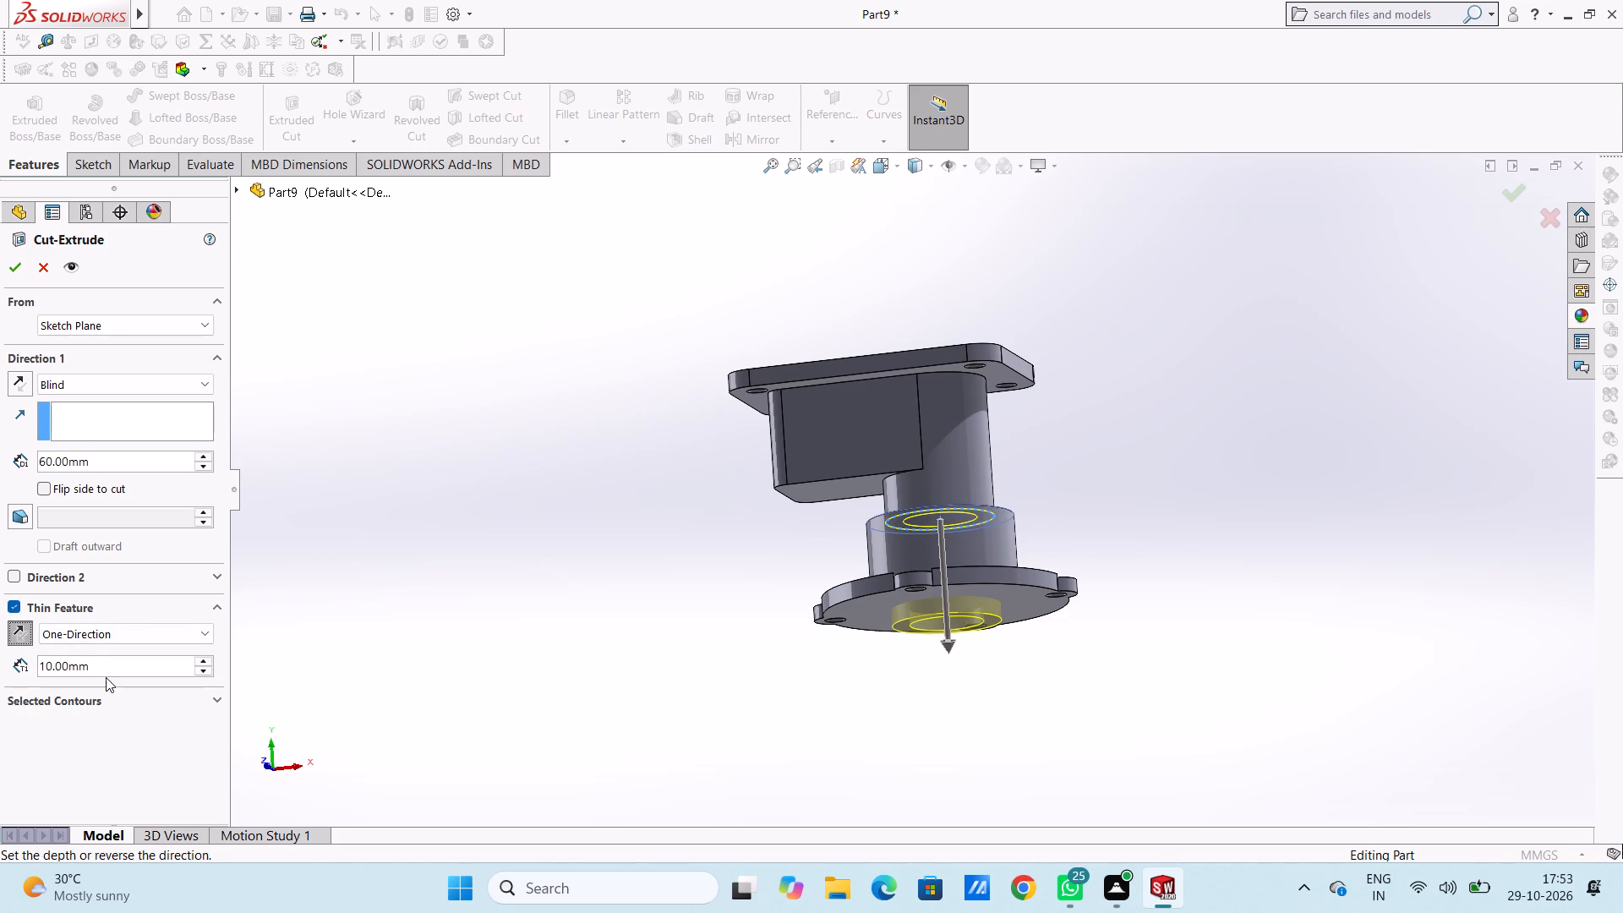
{"action": "double_click", "coordinate": [114, 671]}
{"action": "key", "text": "6"}
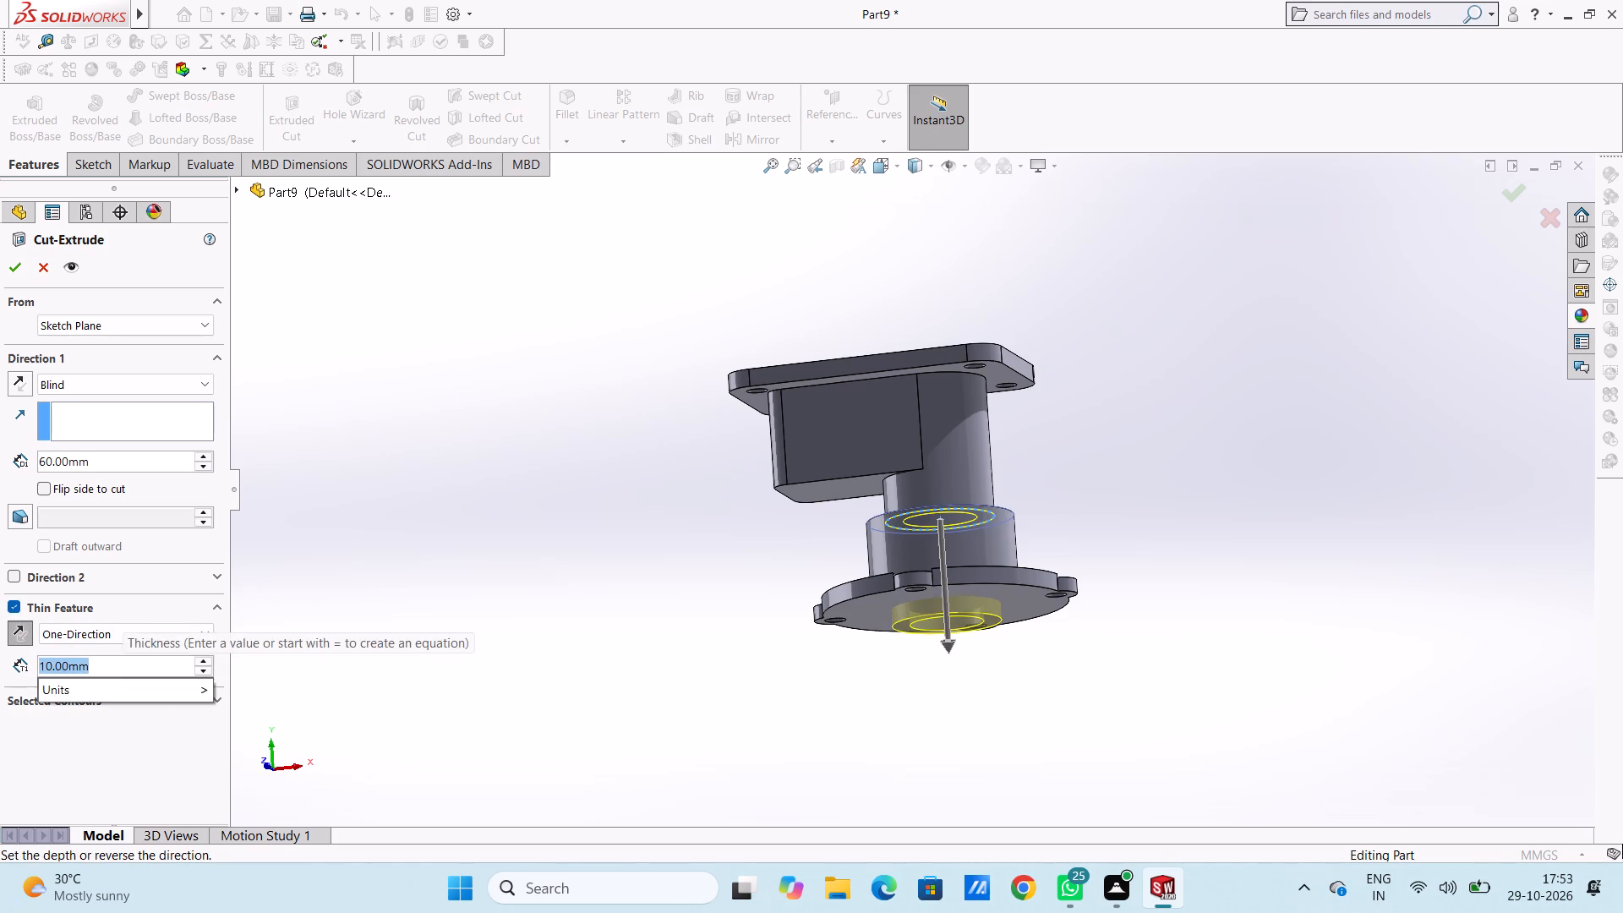
{"action": "key", "text": "Return"}
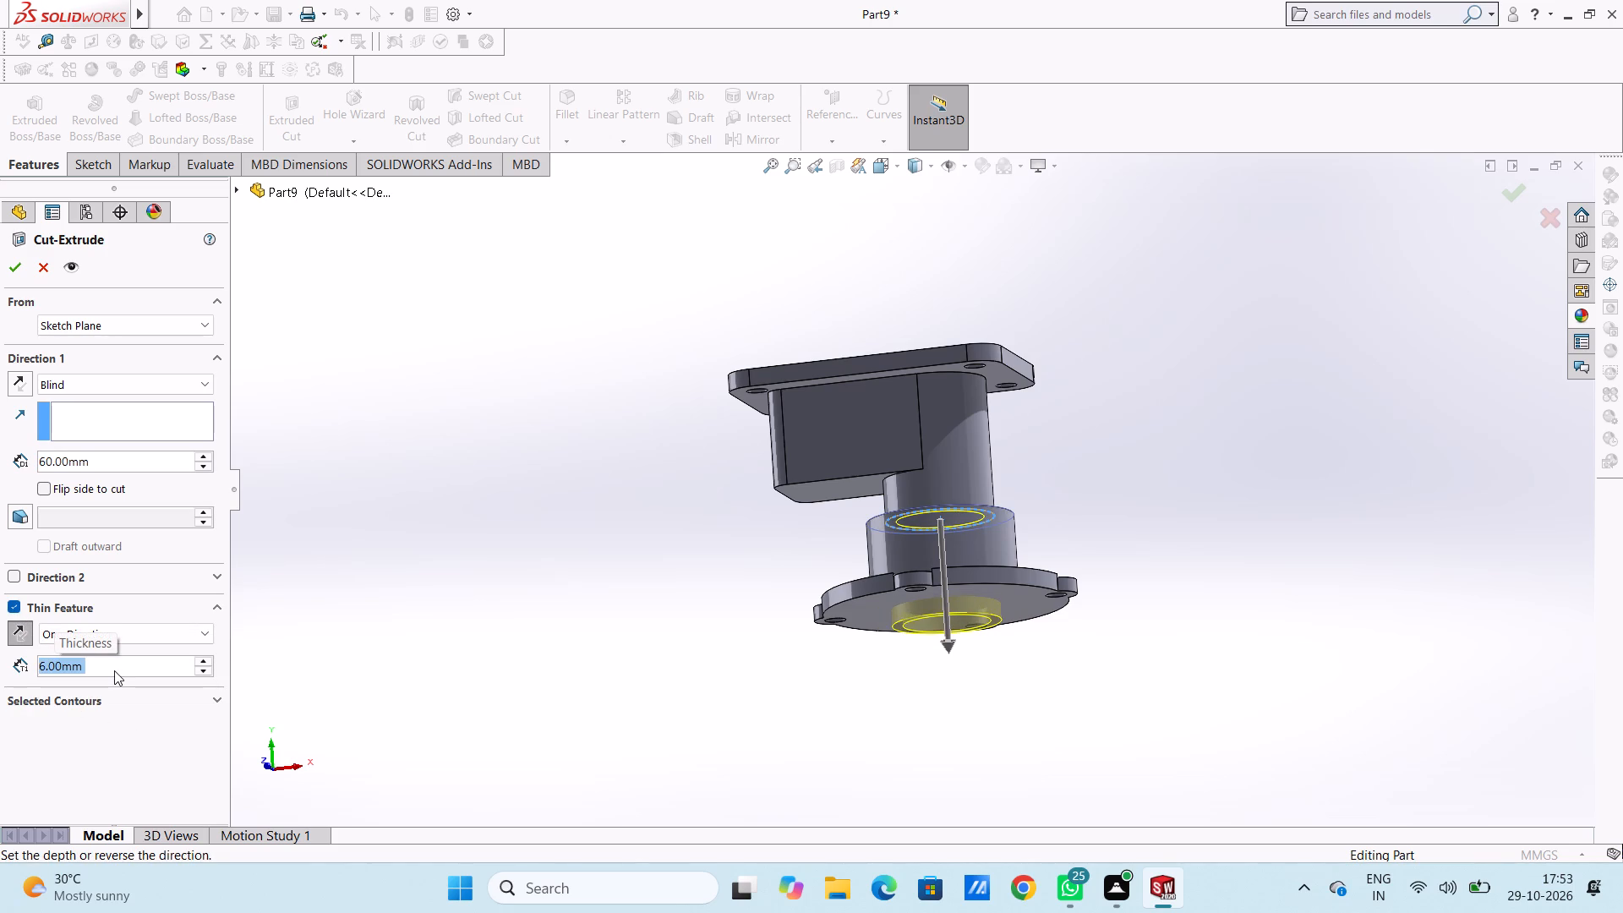
{"action": "middle_click_drag", "start_coordinate": [490, 708], "coordinate": [478, 391]}
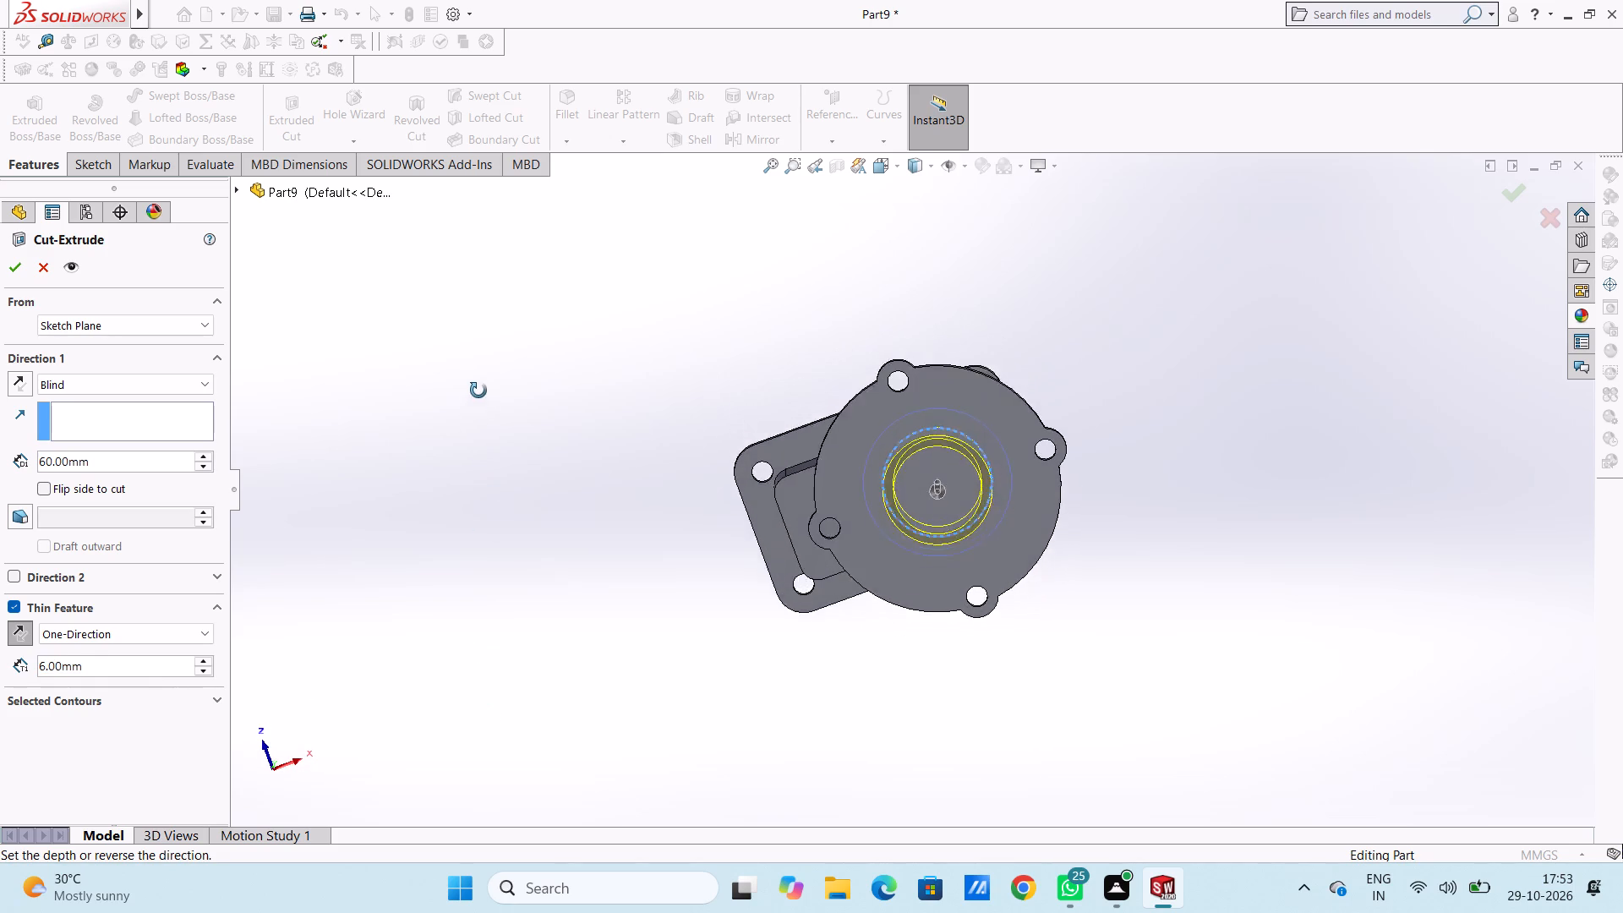
{"action": "middle_click_drag", "start_coordinate": [478, 391], "coordinate": [476, 408]}
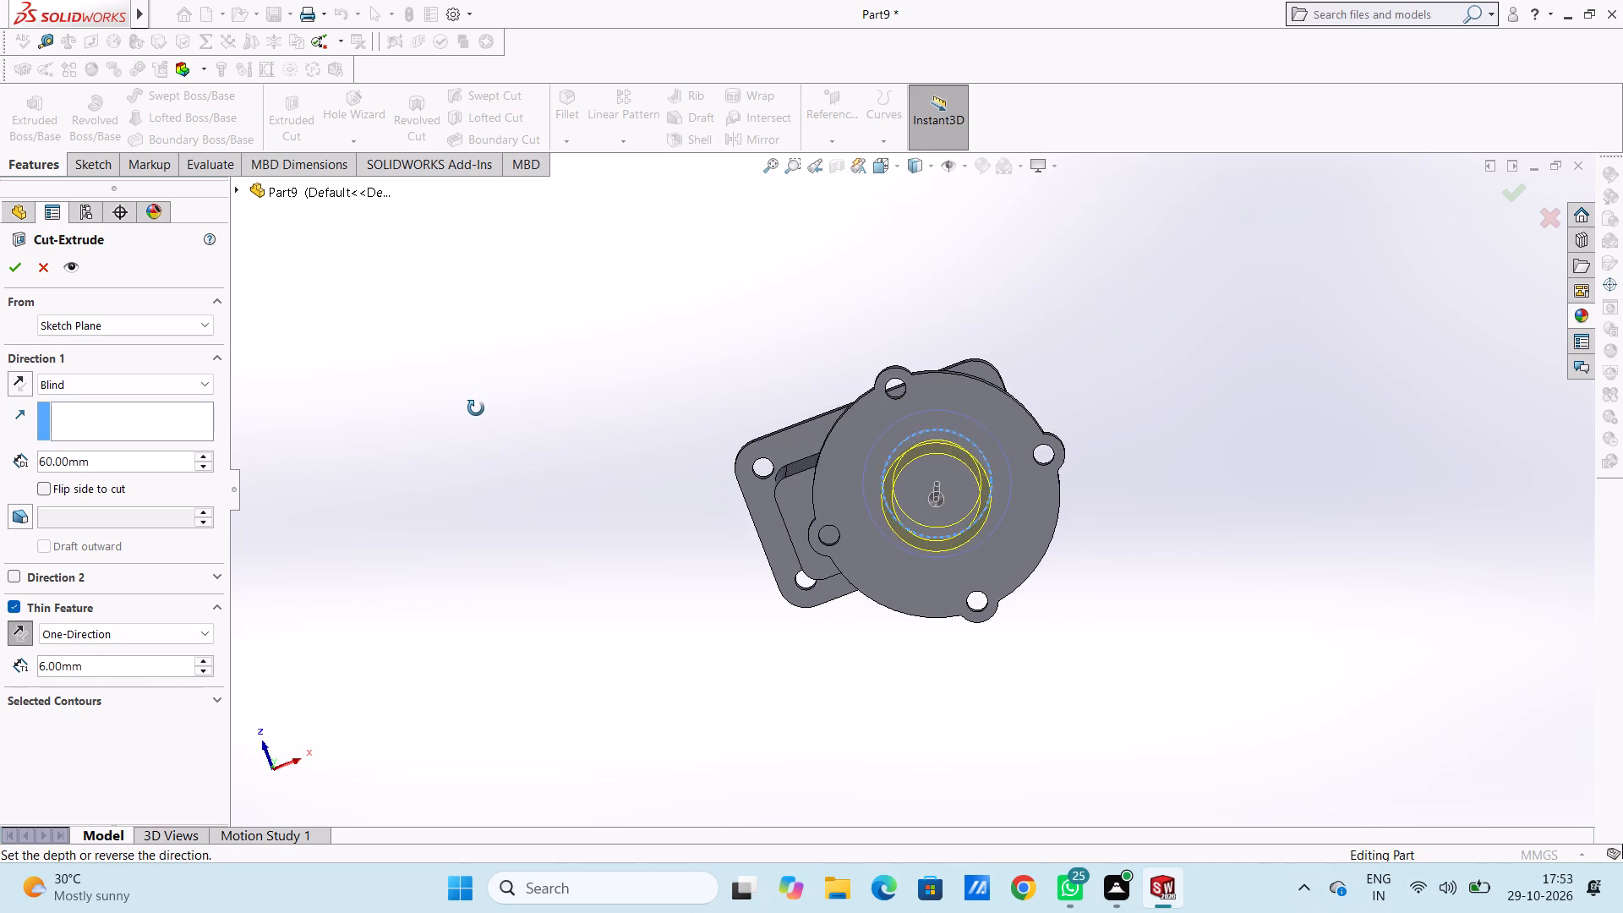
{"action": "middle_click_drag", "start_coordinate": [476, 408], "coordinate": [461, 713]}
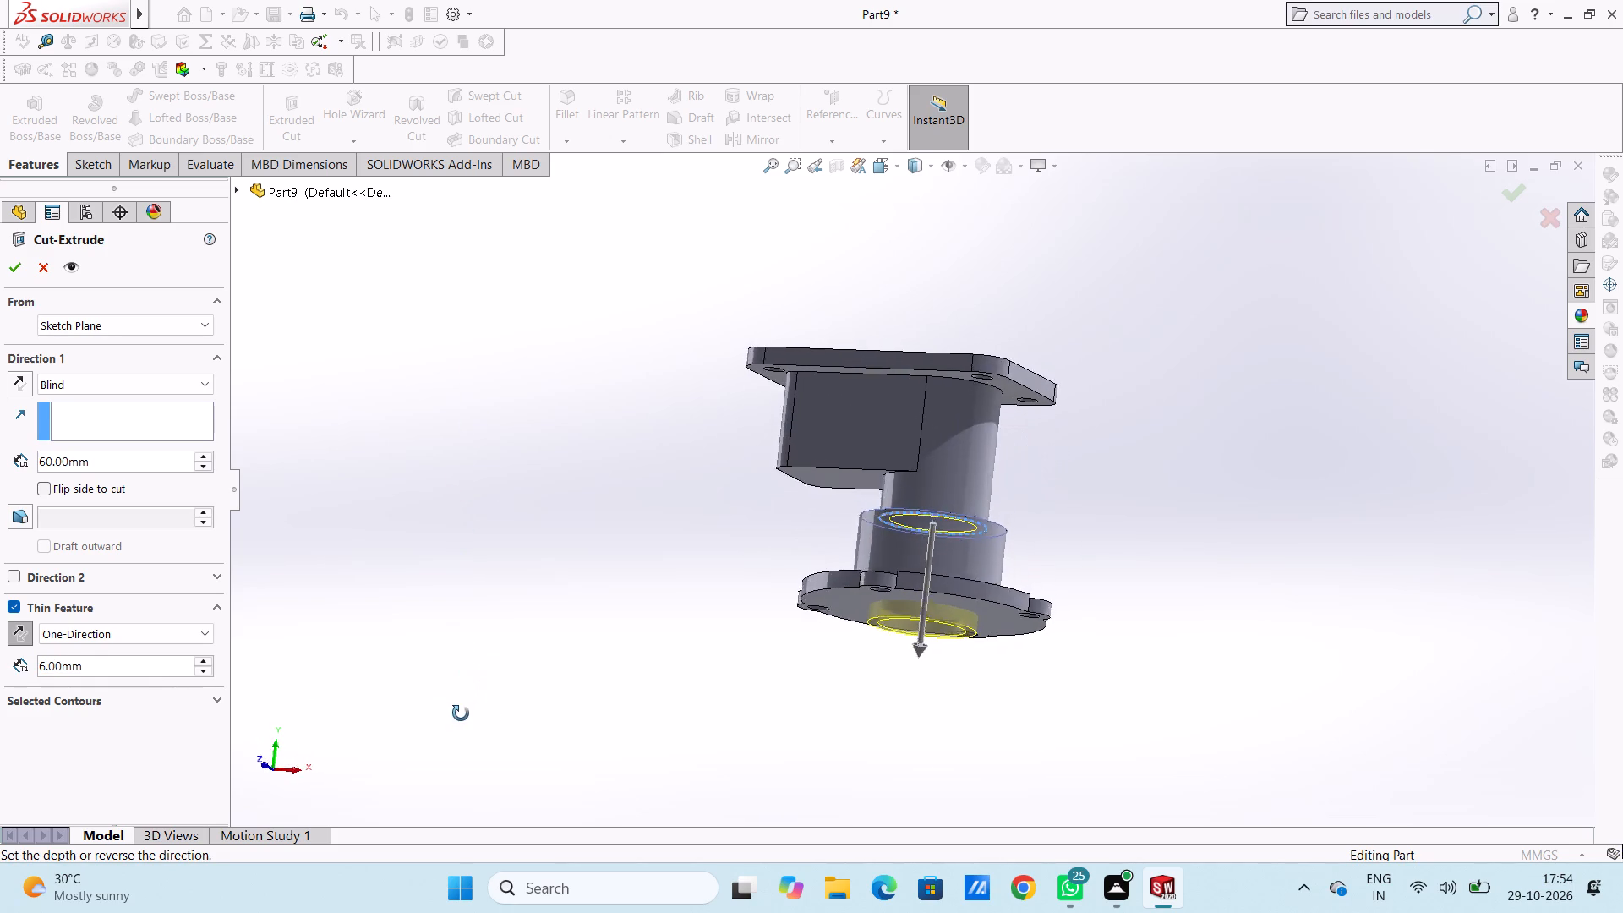
{"action": "middle_click_drag", "start_coordinate": [461, 713], "coordinate": [463, 683]}
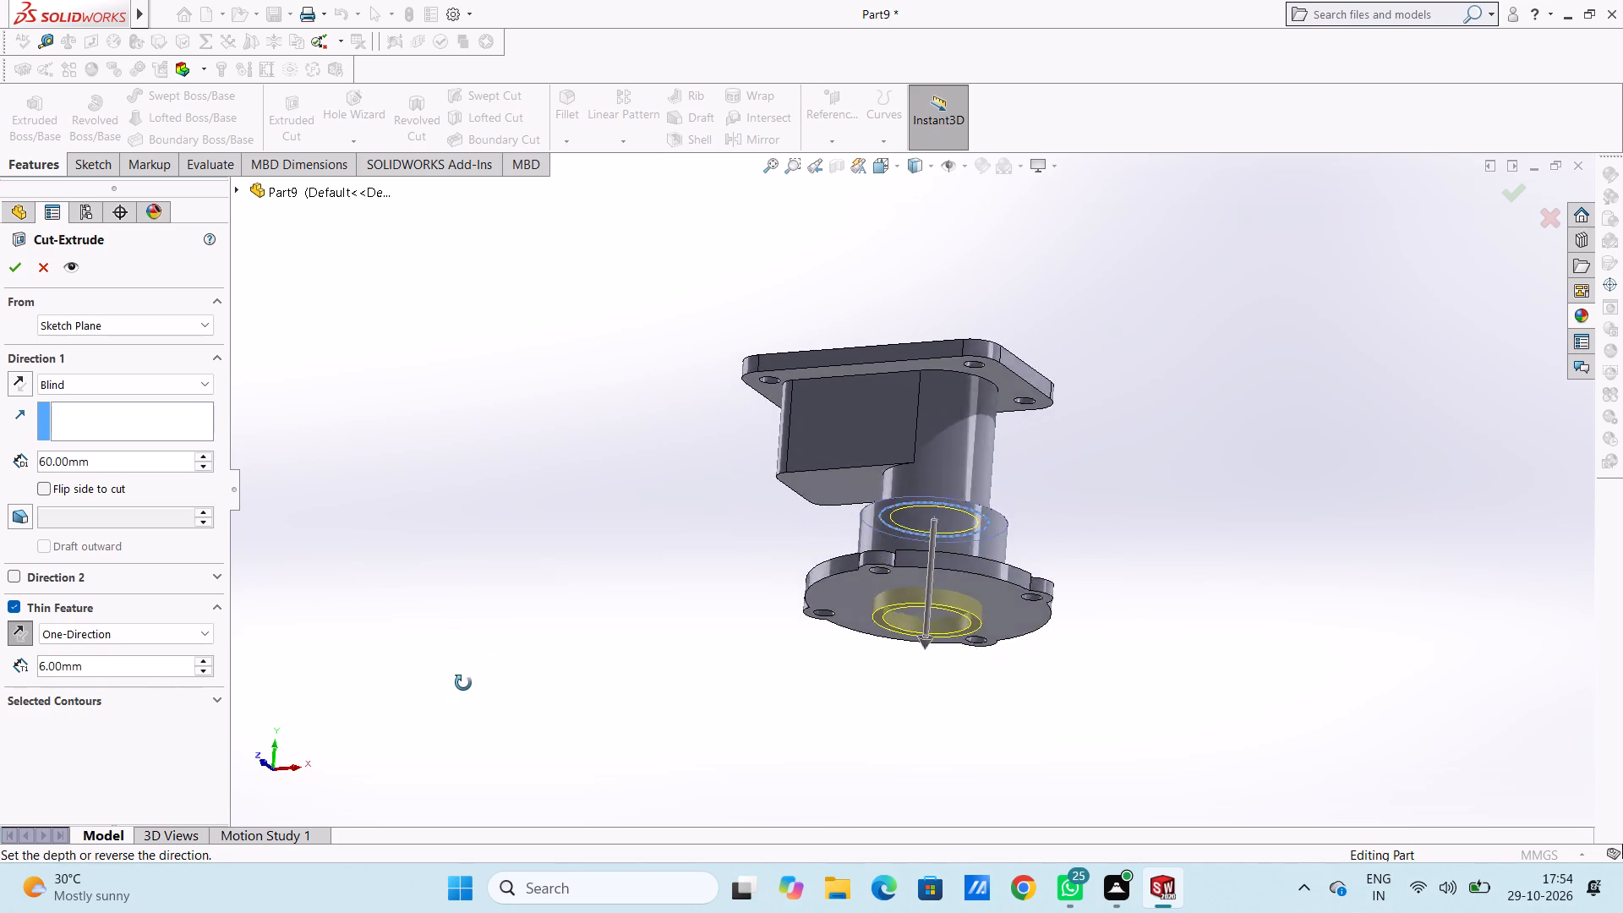
{"action": "middle_click_drag", "start_coordinate": [463, 683], "coordinate": [478, 767]}
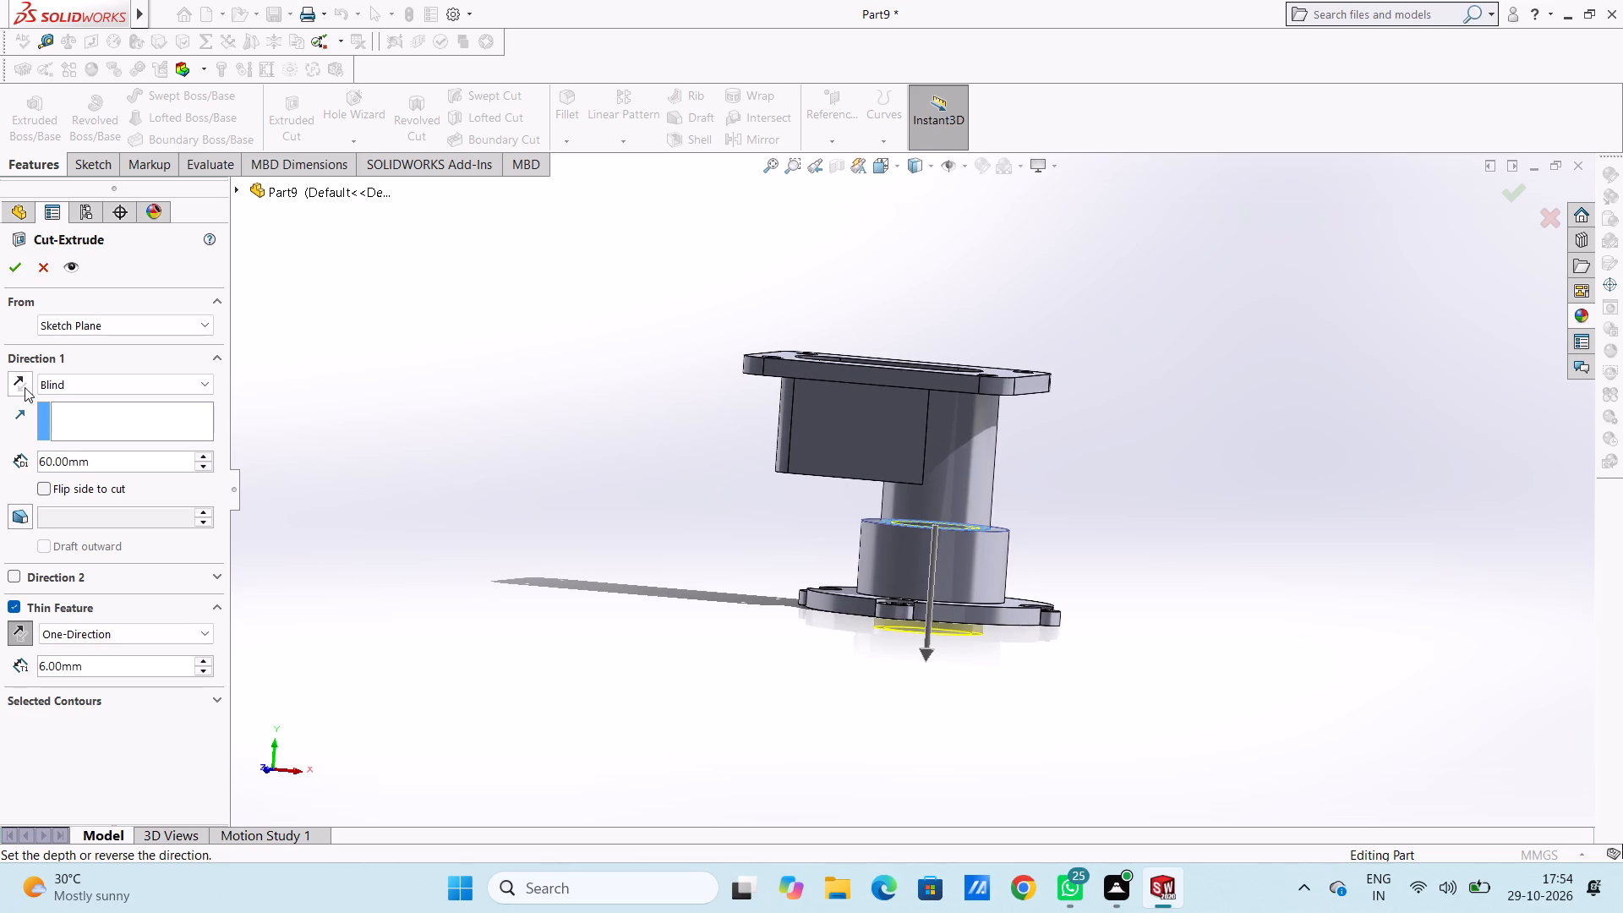
Reverse the thin cut's direction so it runs up through the cylinder towards the top flange.
{"action": "left_click", "coordinate": [24, 387]}
{"action": "middle_click_drag", "start_coordinate": [507, 415], "coordinate": [538, 667]}
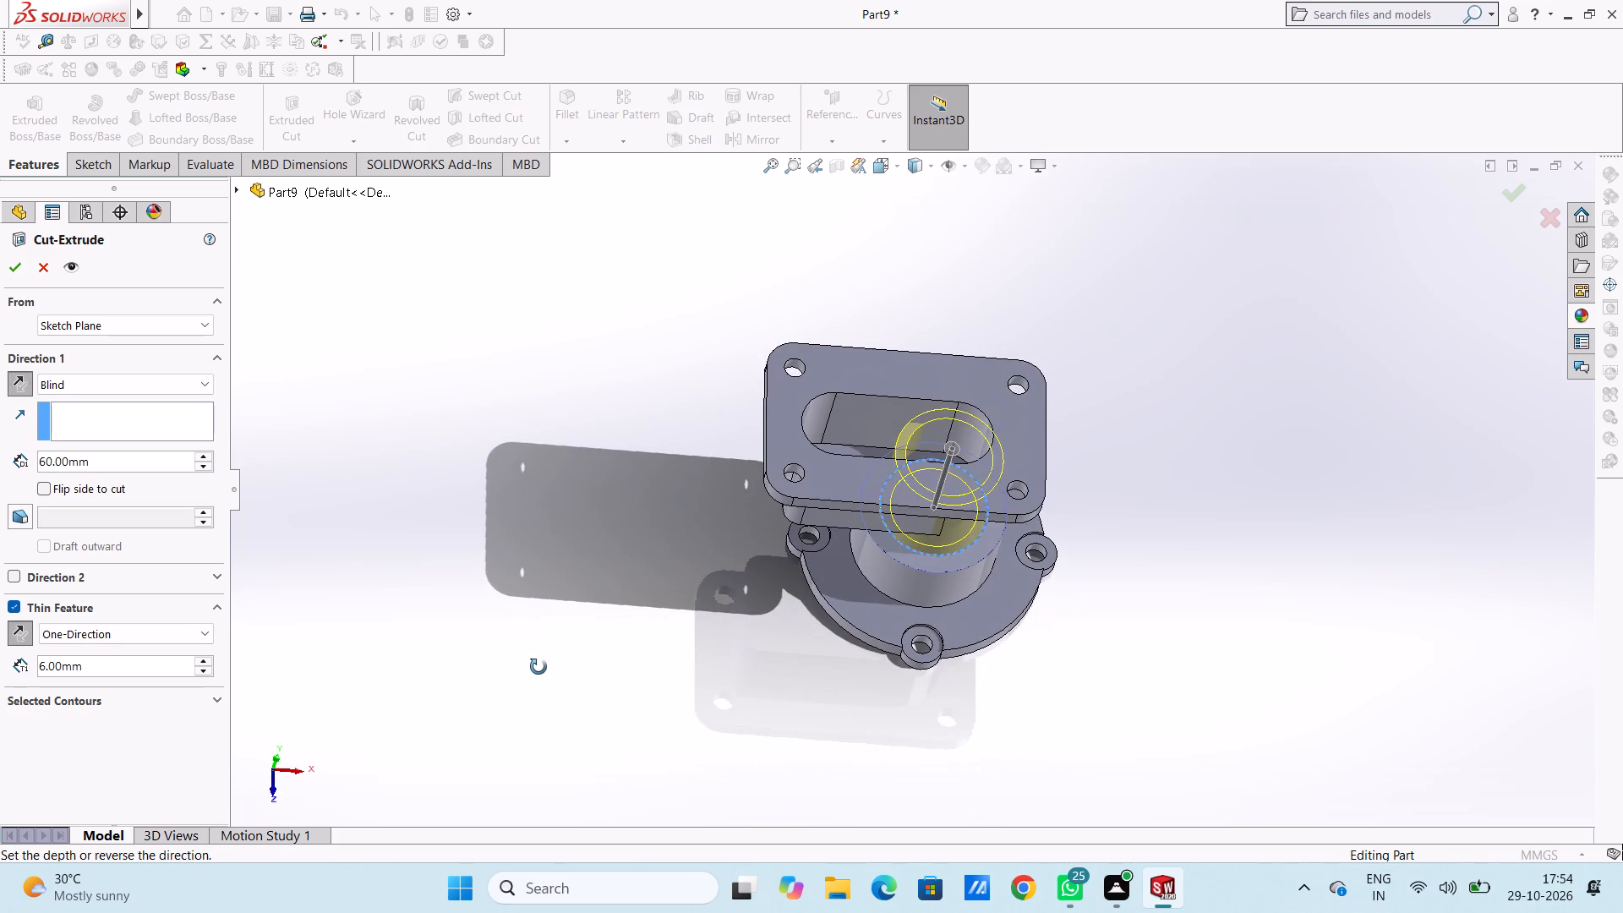
{"action": "middle_click_drag", "start_coordinate": [538, 667], "coordinate": [510, 685]}
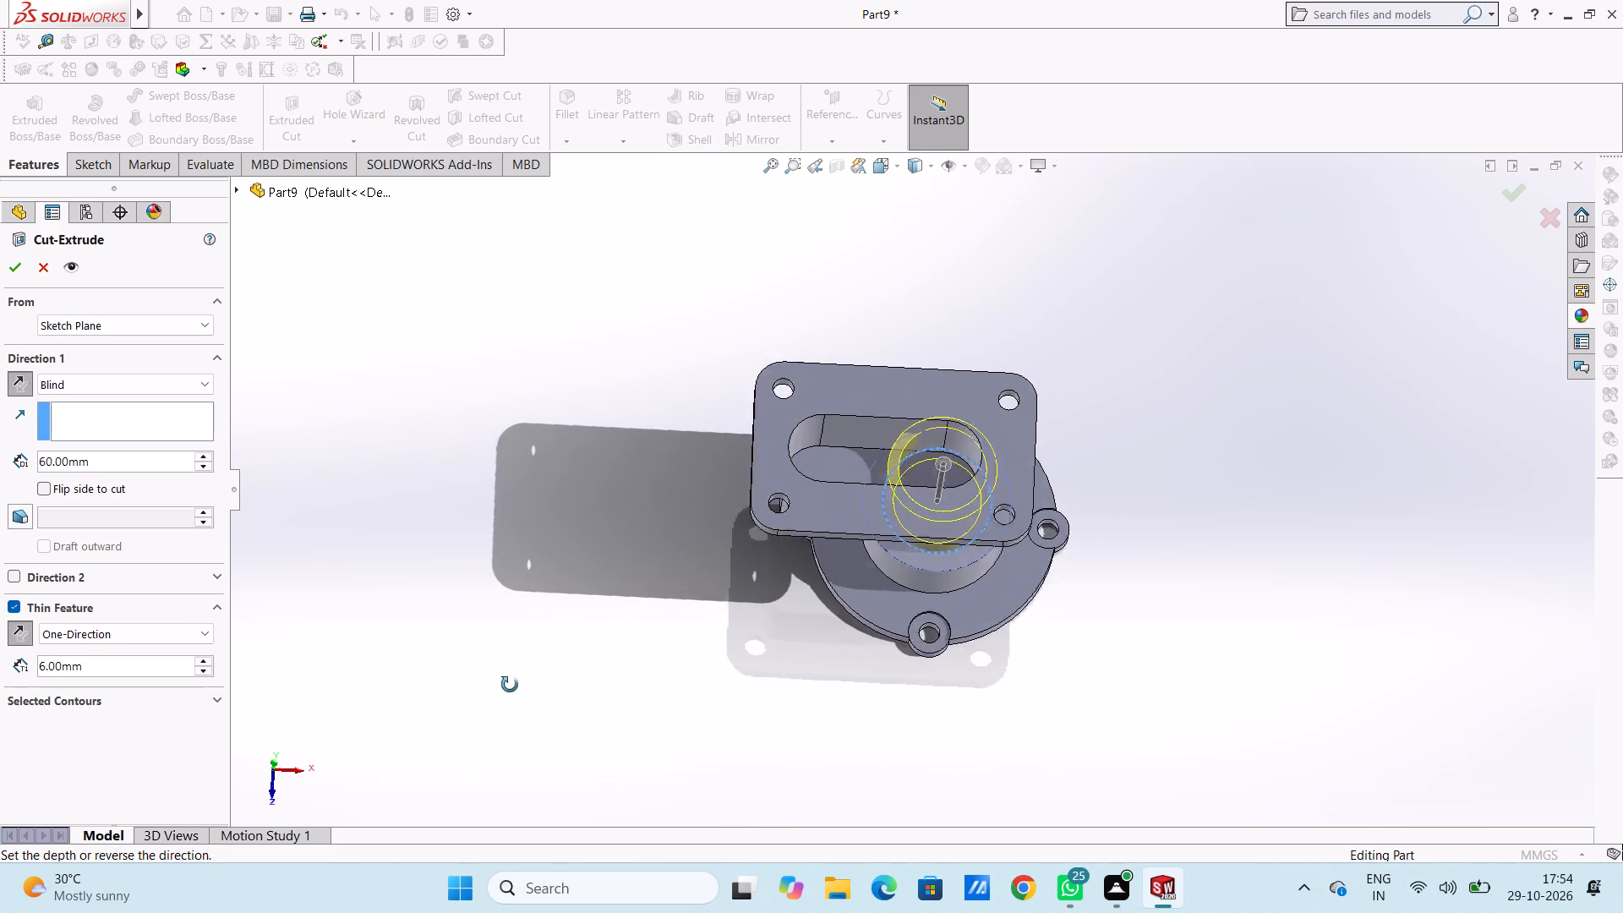
{"action": "middle_click_drag", "start_coordinate": [510, 685], "coordinate": [501, 655]}
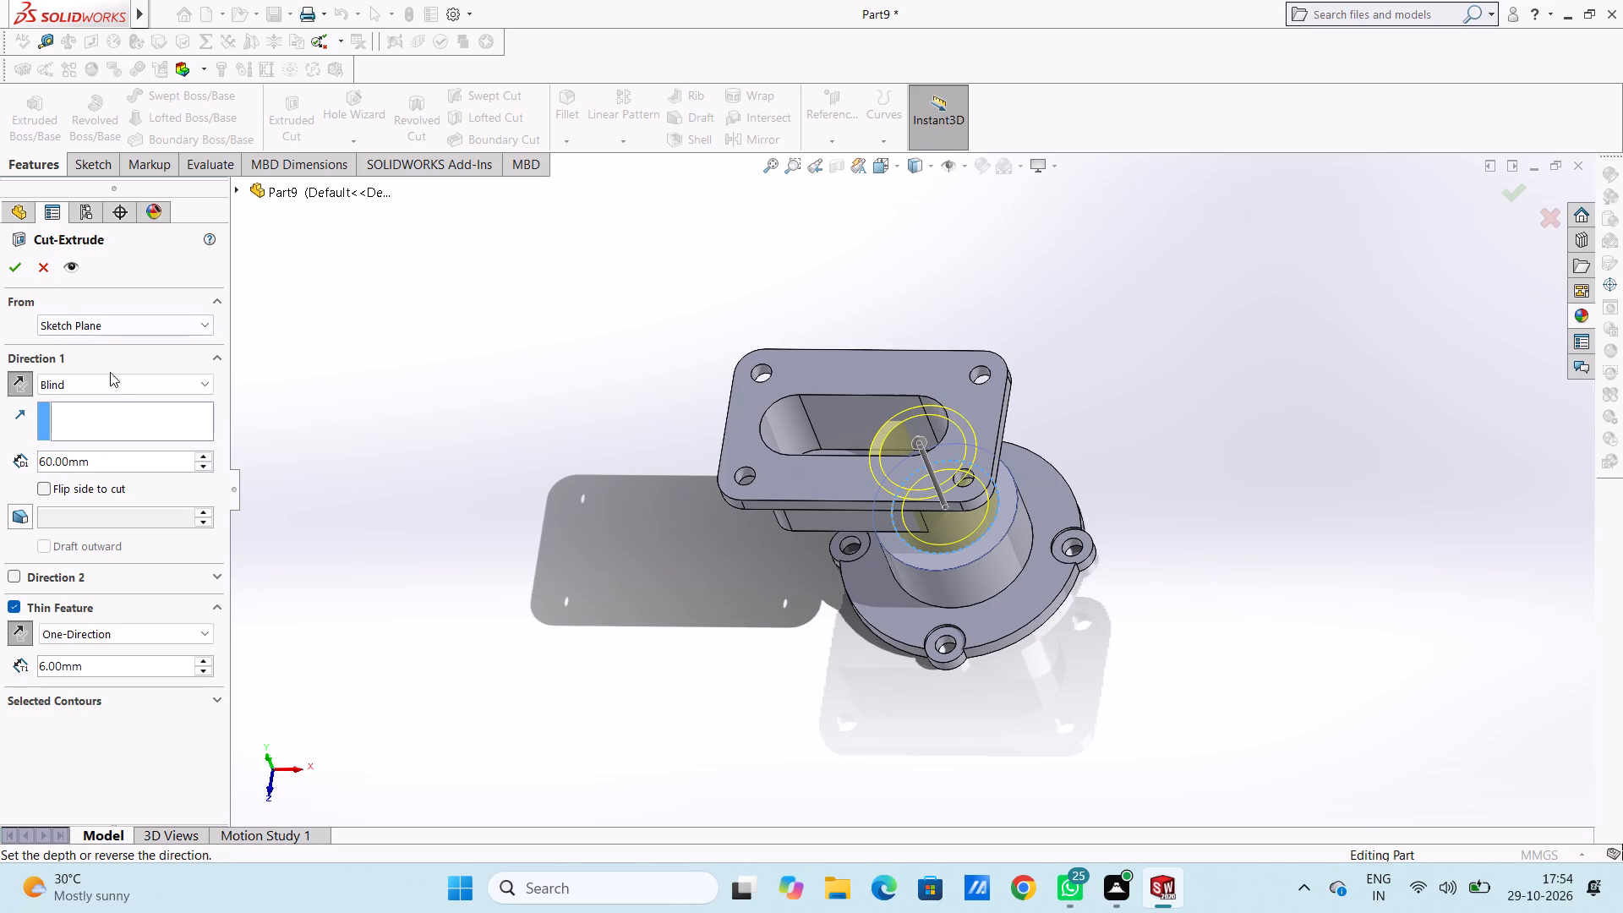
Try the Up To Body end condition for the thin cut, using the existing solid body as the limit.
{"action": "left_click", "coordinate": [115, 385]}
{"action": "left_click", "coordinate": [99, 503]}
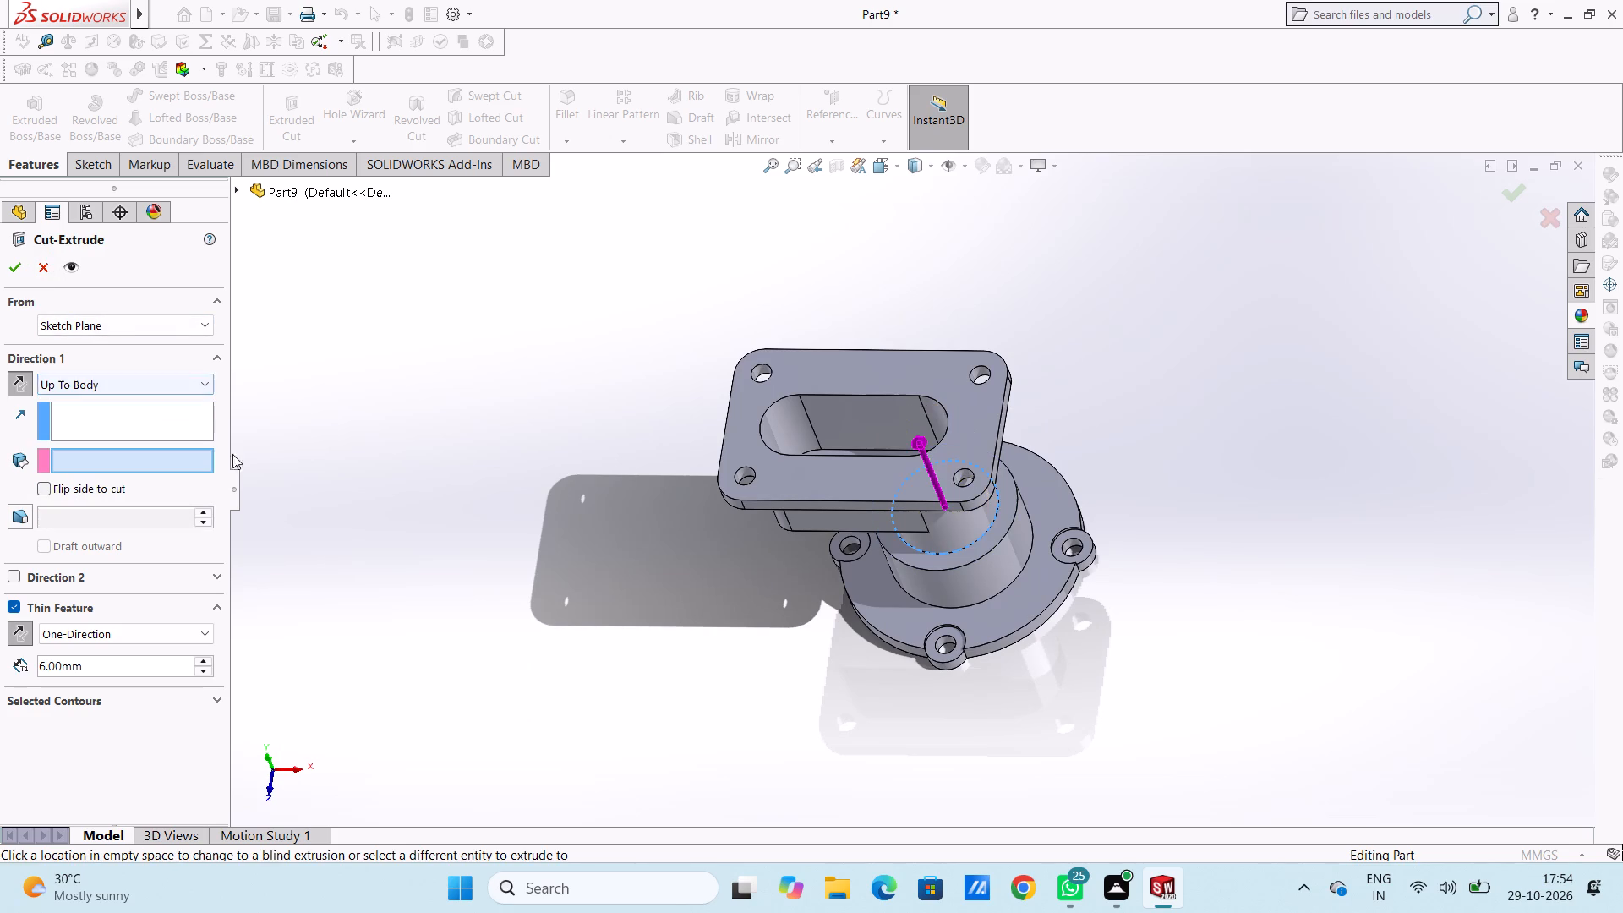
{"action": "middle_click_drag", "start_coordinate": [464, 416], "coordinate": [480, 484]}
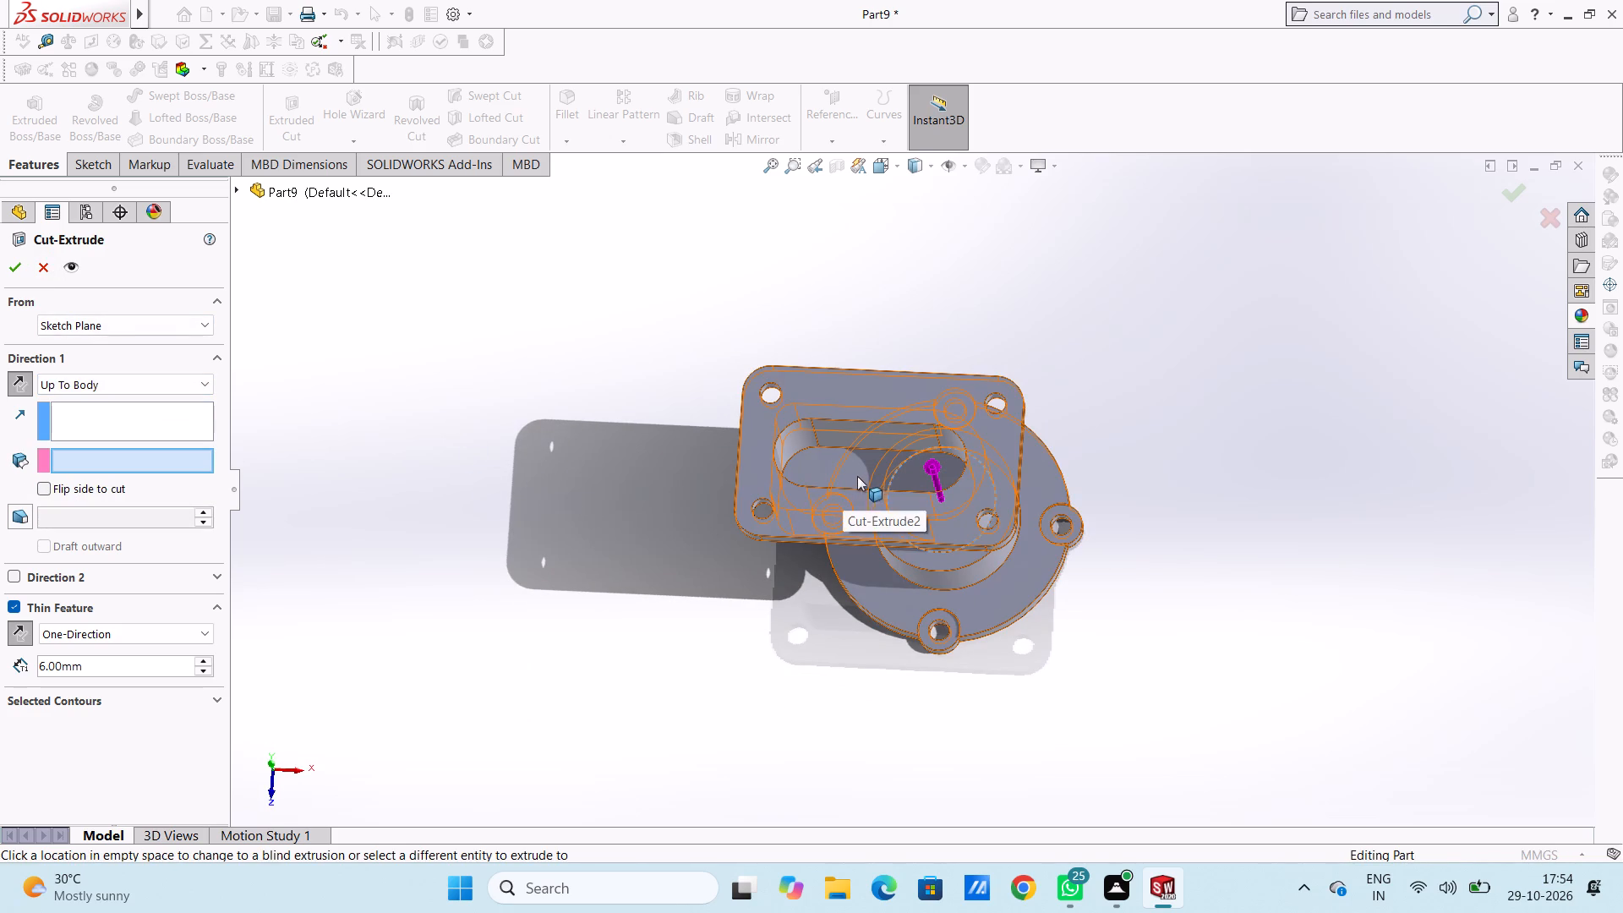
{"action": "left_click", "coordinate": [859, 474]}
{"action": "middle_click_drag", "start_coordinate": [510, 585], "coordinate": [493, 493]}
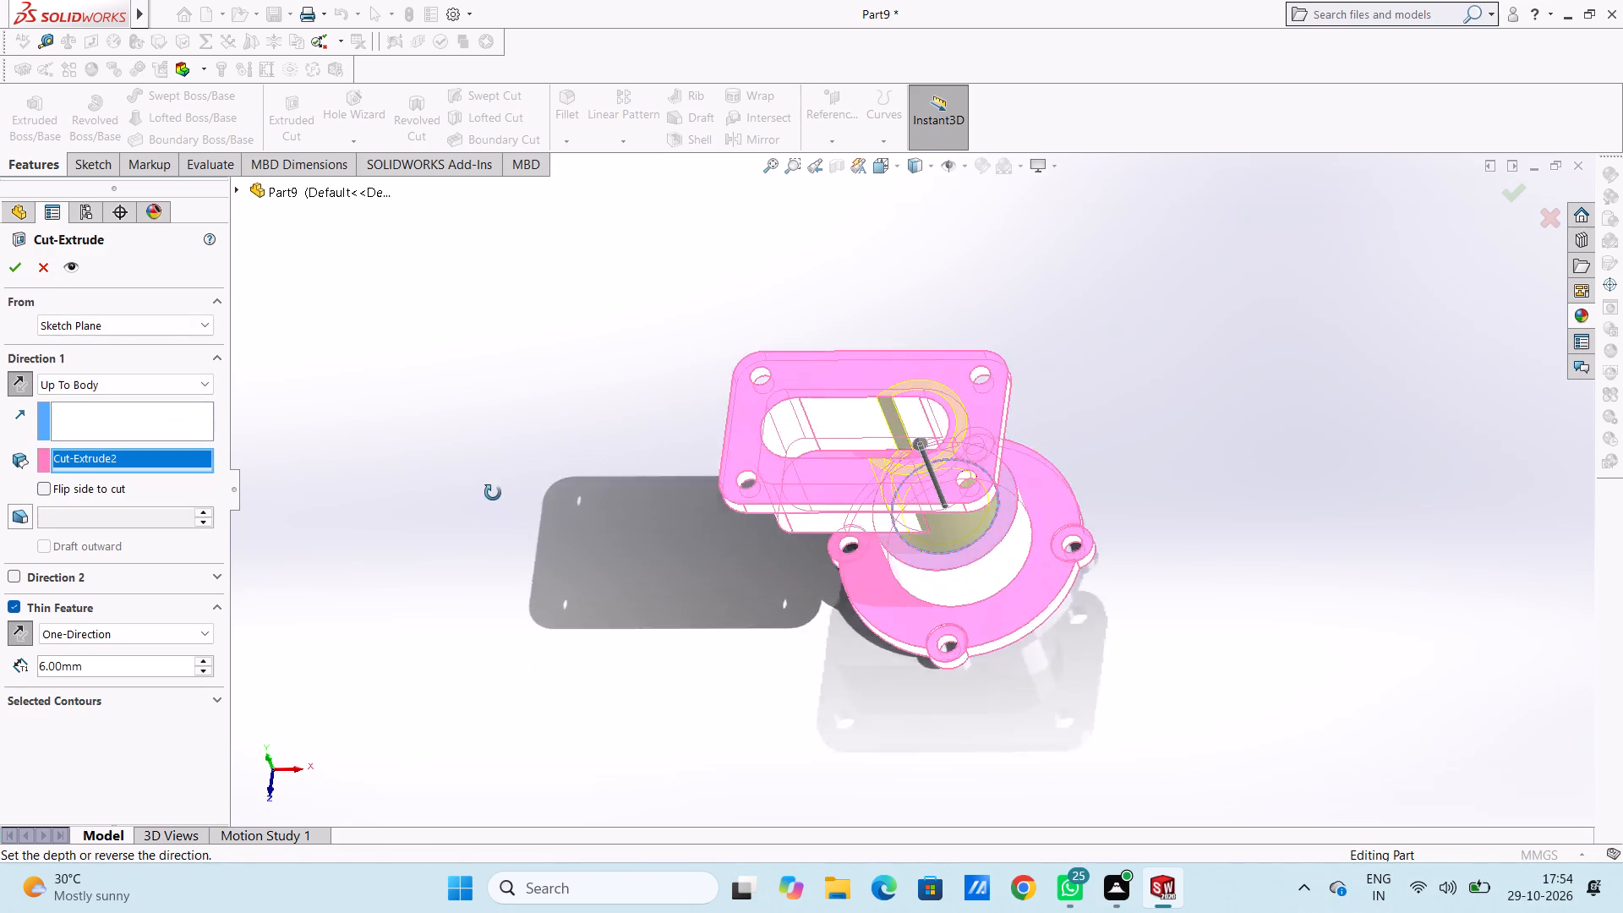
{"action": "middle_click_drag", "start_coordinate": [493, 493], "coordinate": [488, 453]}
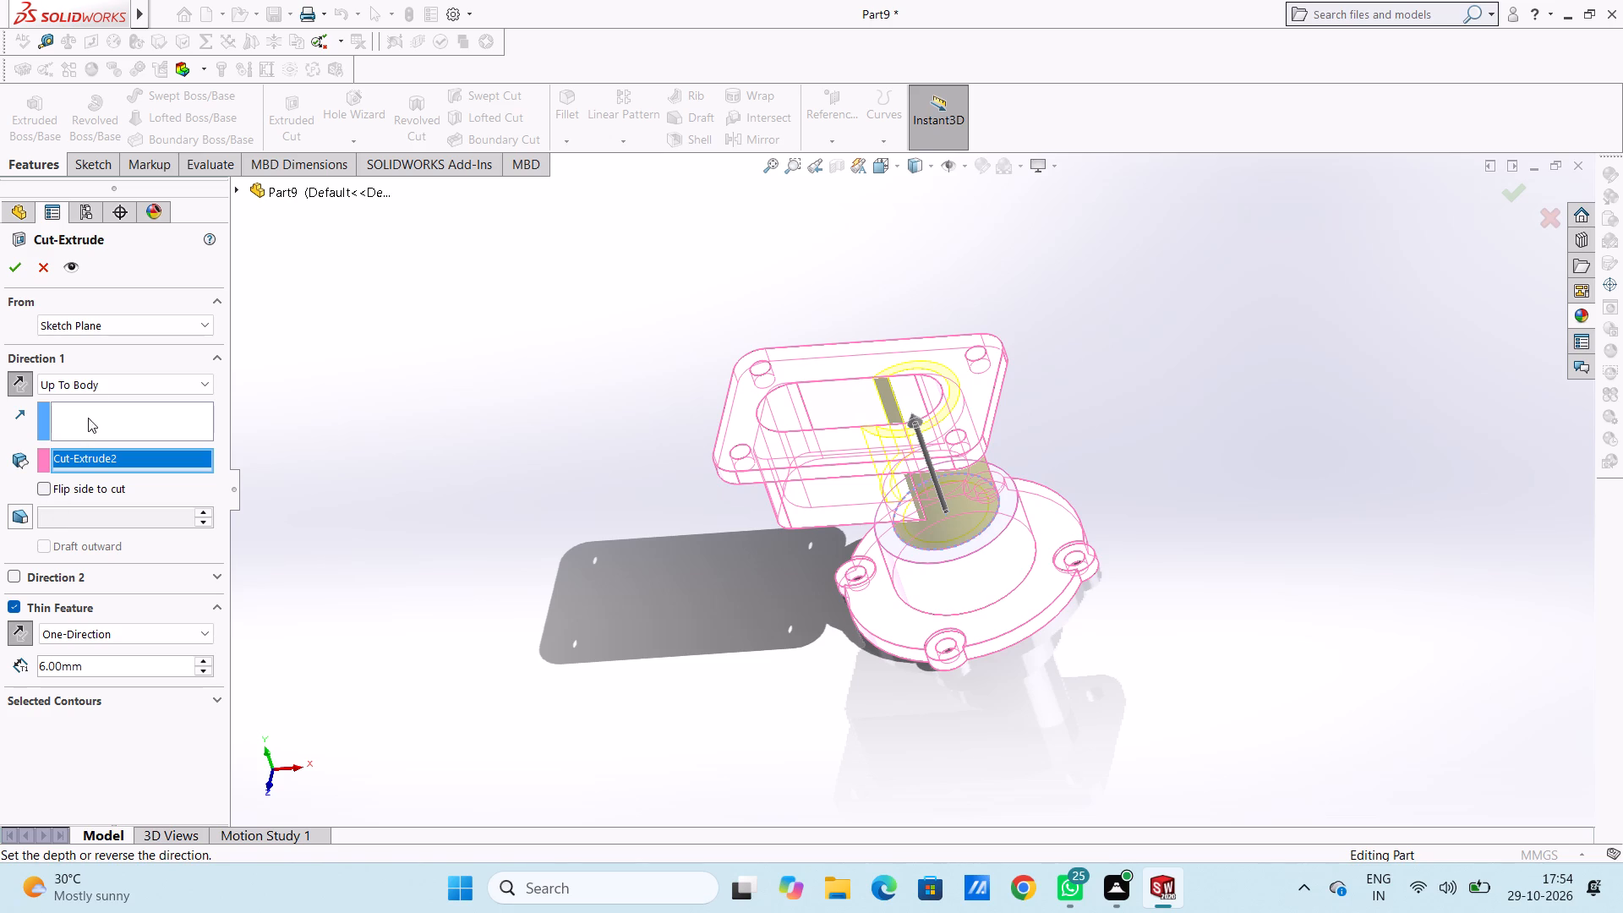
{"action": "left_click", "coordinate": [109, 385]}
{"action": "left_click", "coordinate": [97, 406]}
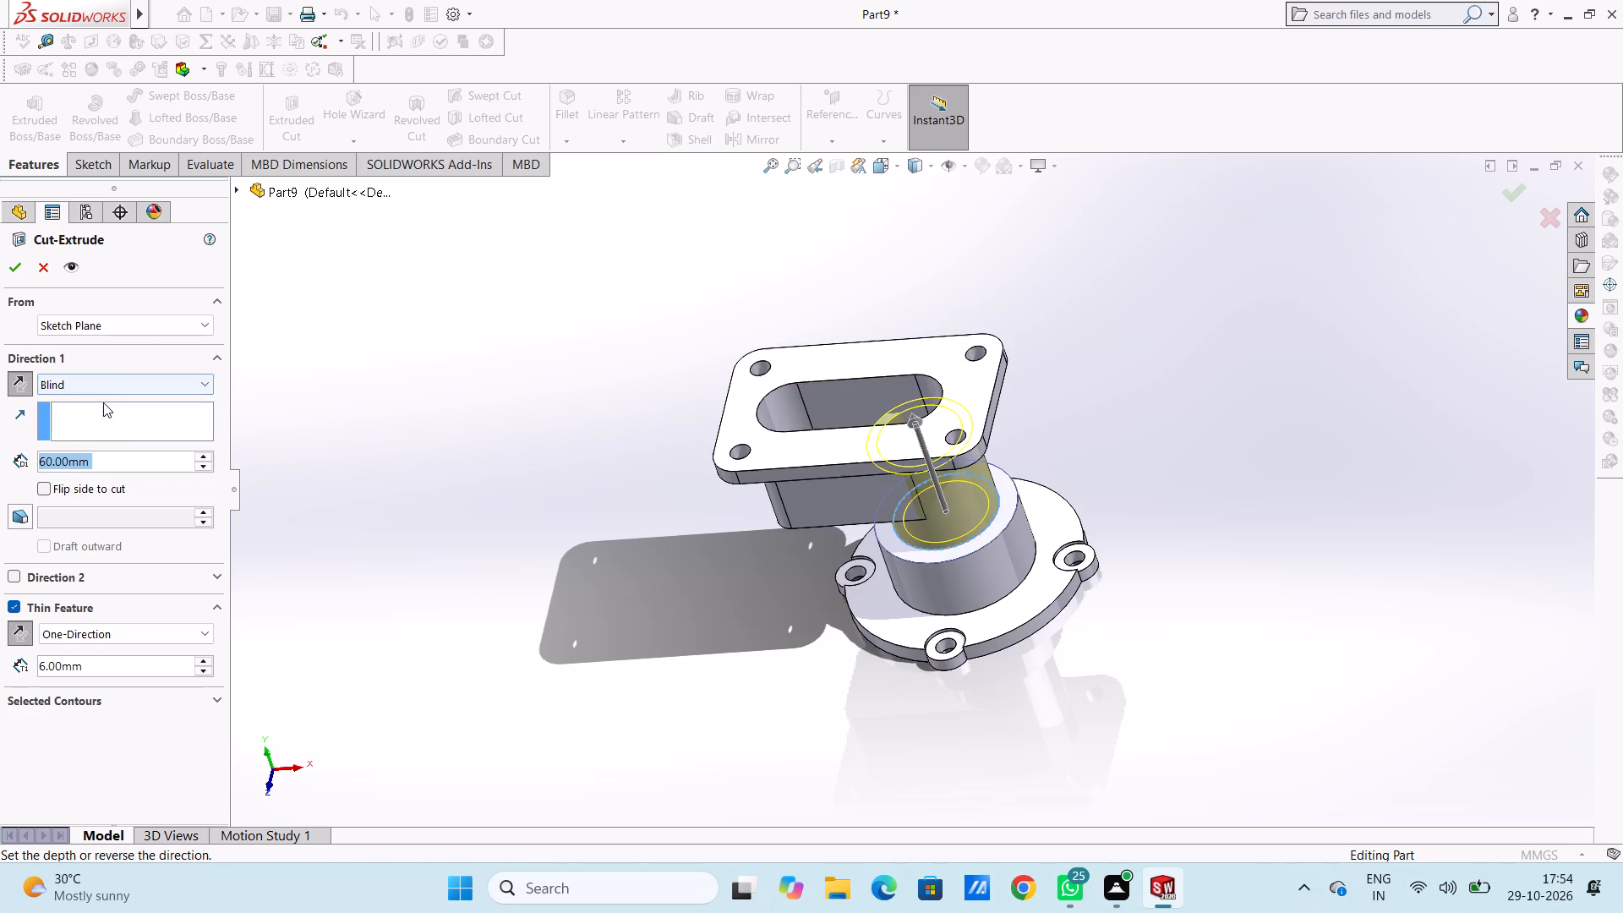
End the thin cut Up To Surface at the slot's floor face and complete the cut.
{"action": "left_click", "coordinate": [137, 386]}
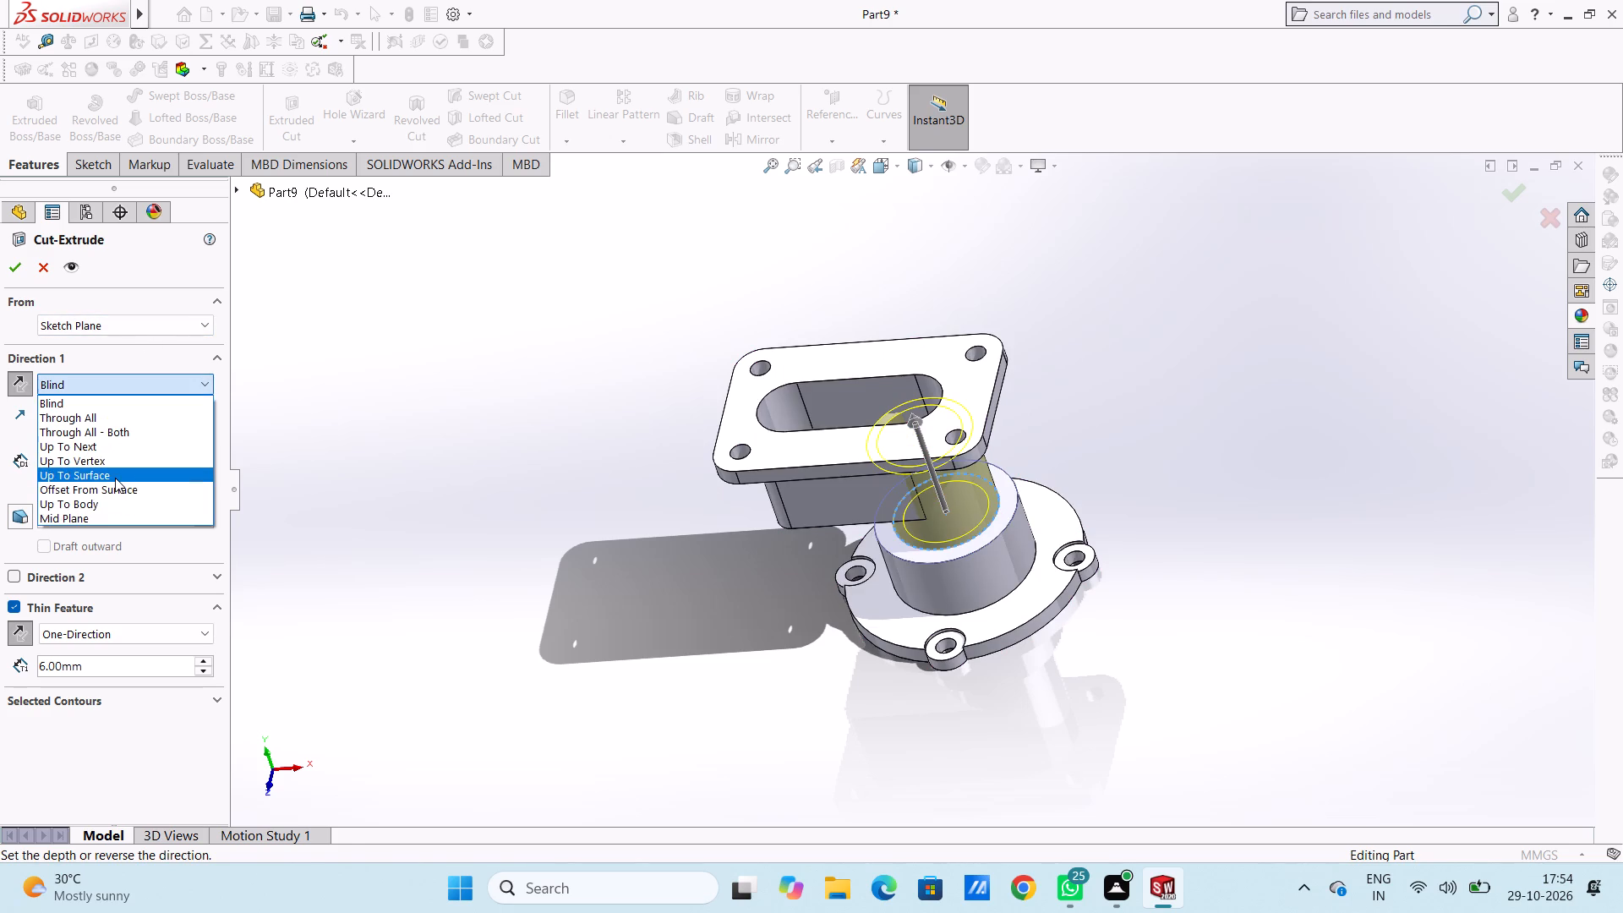
{"action": "left_click", "coordinate": [115, 478]}
{"action": "middle_click_drag", "start_coordinate": [485, 367], "coordinate": [494, 479]}
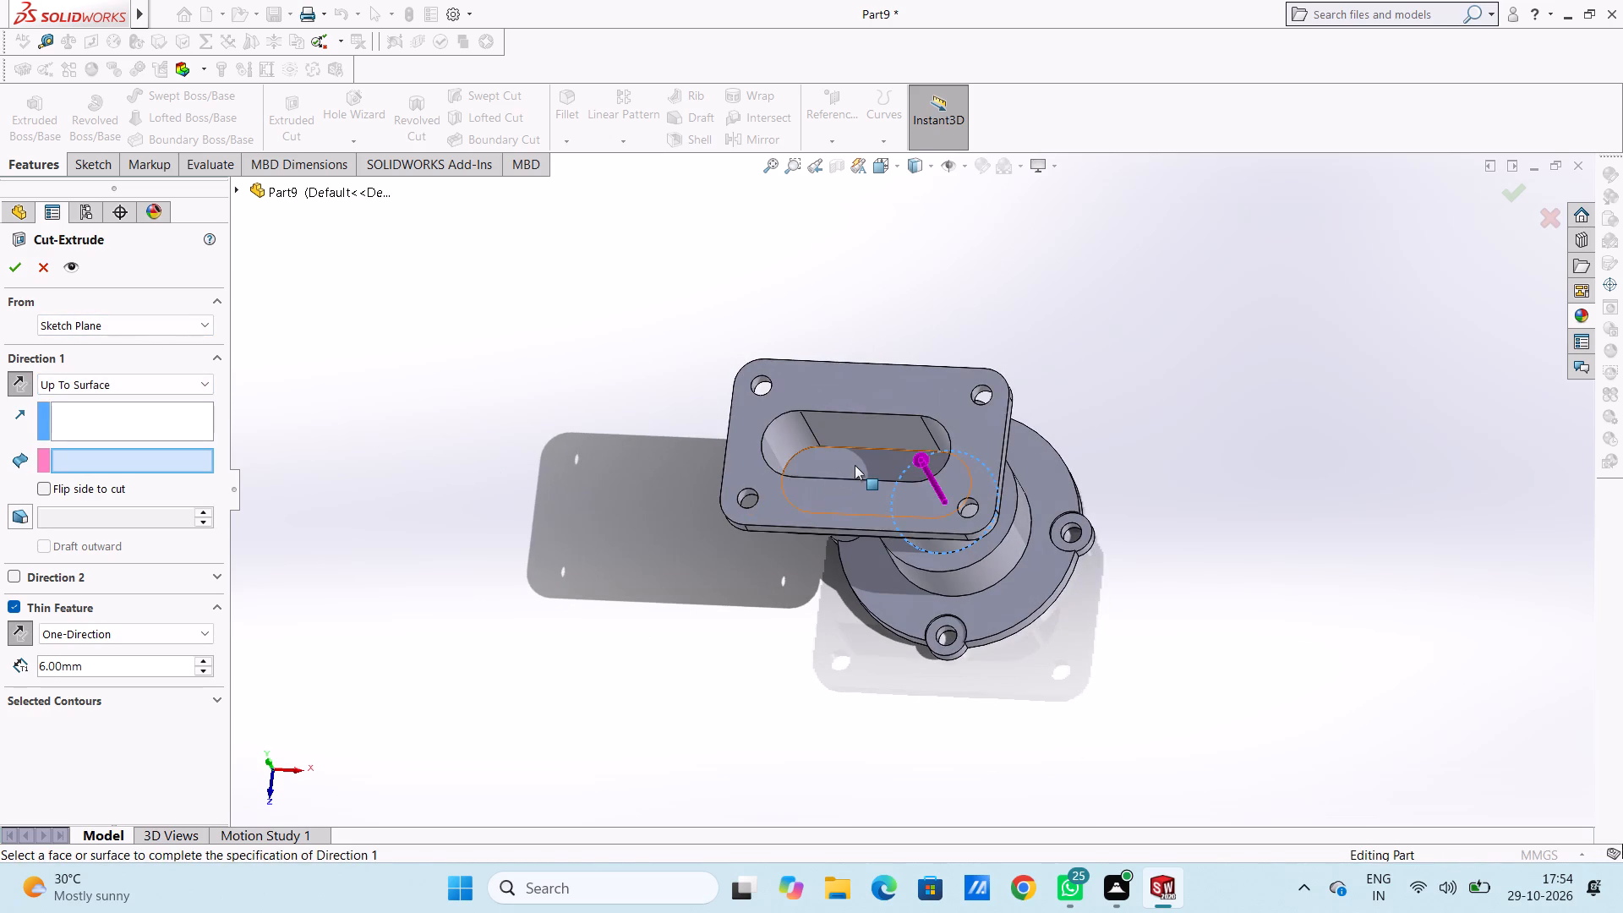
{"action": "left_click", "coordinate": [855, 464]}
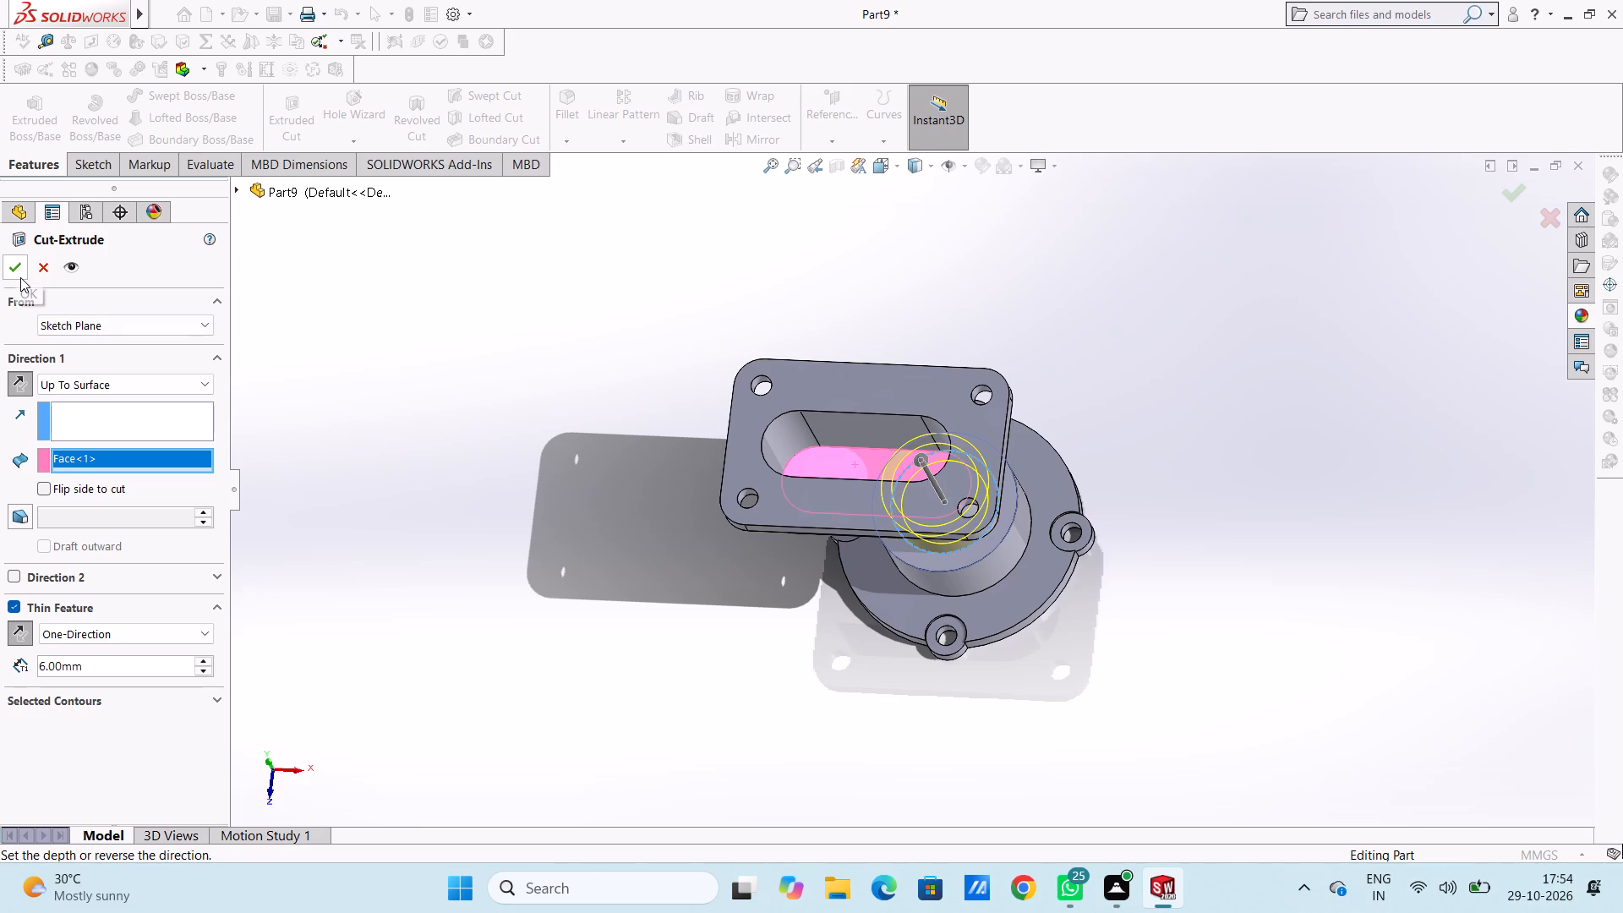
{"action": "left_click", "coordinate": [13, 267]}
{"action": "left_click", "coordinate": [329, 441]}
{"action": "middle_click_drag", "start_coordinate": [396, 416], "coordinate": [430, 489]}
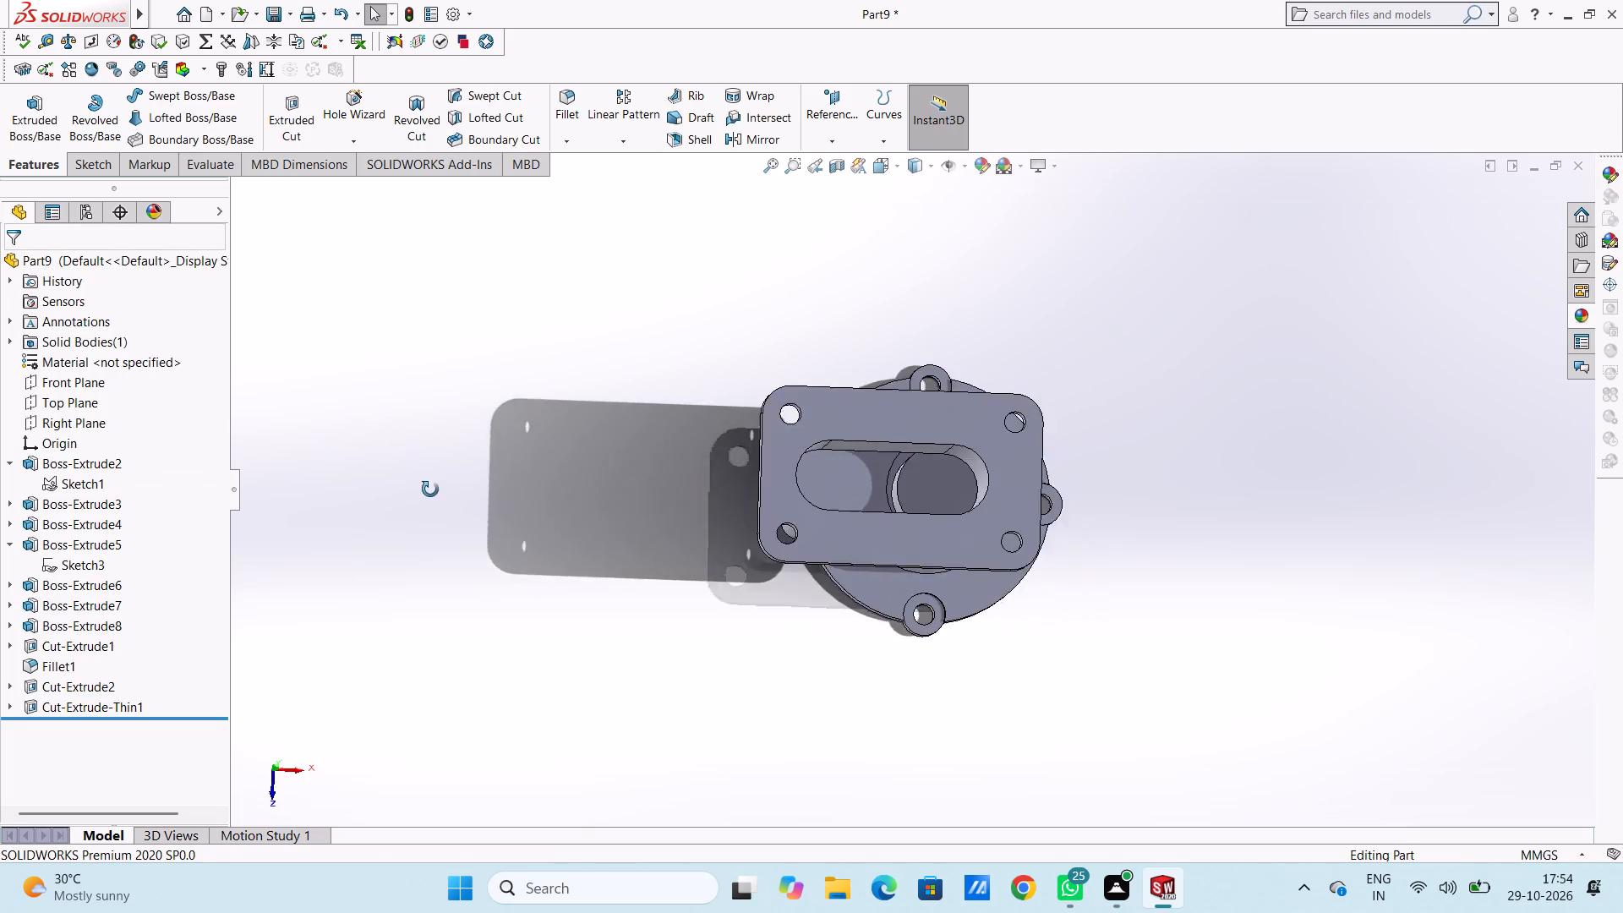
Check the part from several sides, including its underside, and undo the thin cut in the cylinder.
{"action": "middle_click_drag", "start_coordinate": [430, 489], "coordinate": [390, 402]}
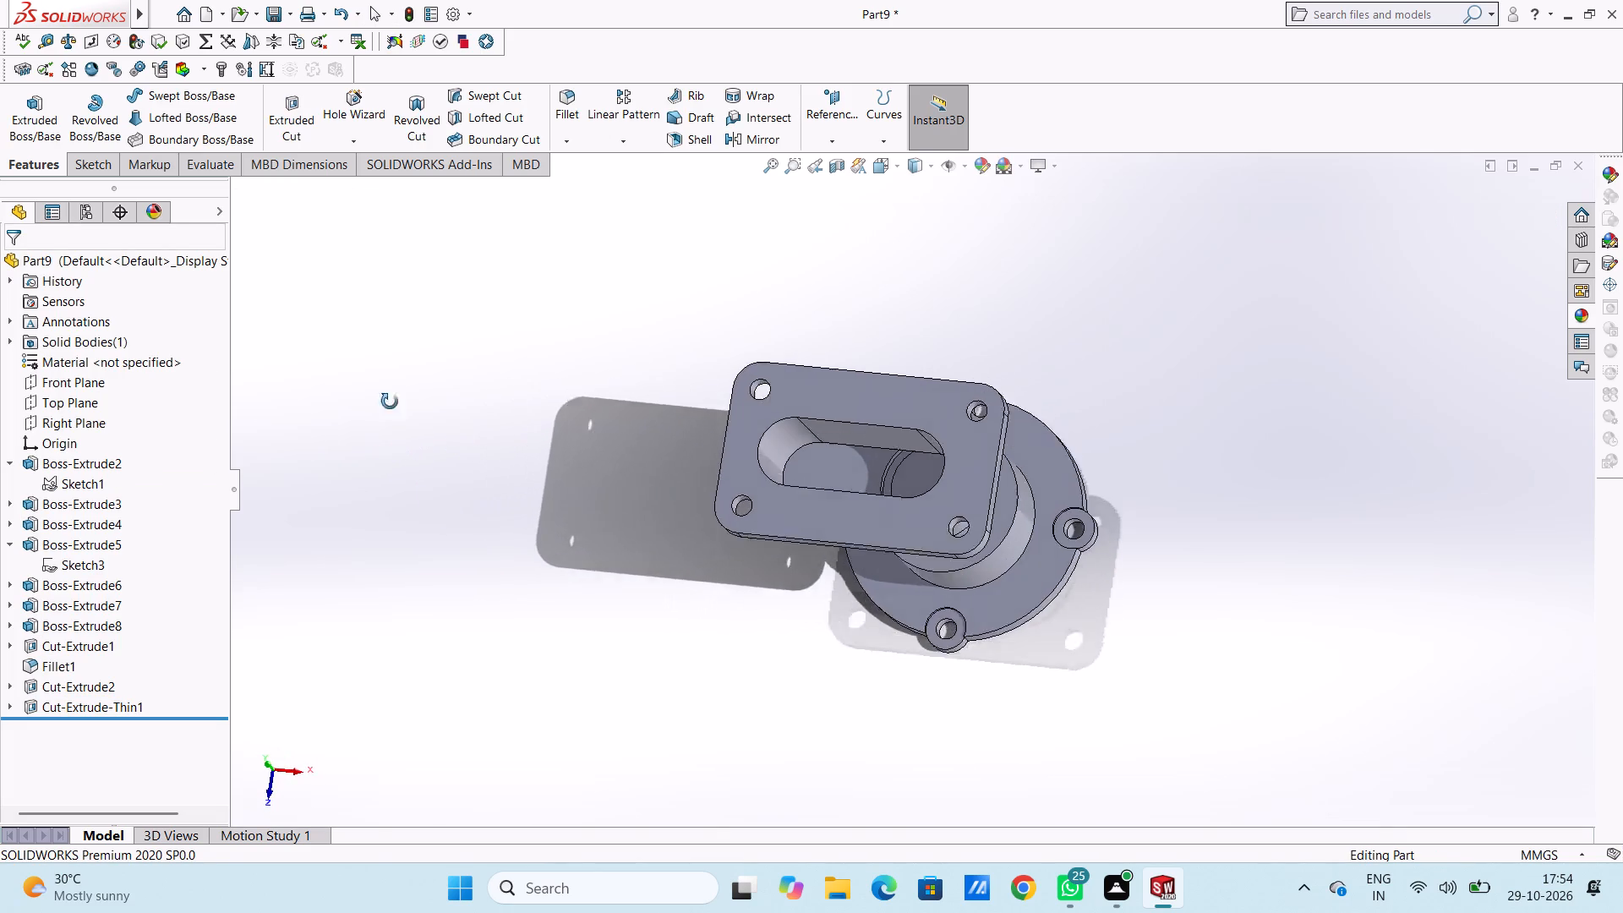
{"action": "middle_click_drag", "start_coordinate": [390, 402], "coordinate": [391, 364]}
{"action": "middle_click_drag", "start_coordinate": [496, 505], "coordinate": [517, 366]}
{"action": "middle_click_drag", "start_coordinate": [558, 511], "coordinate": [501, 363]}
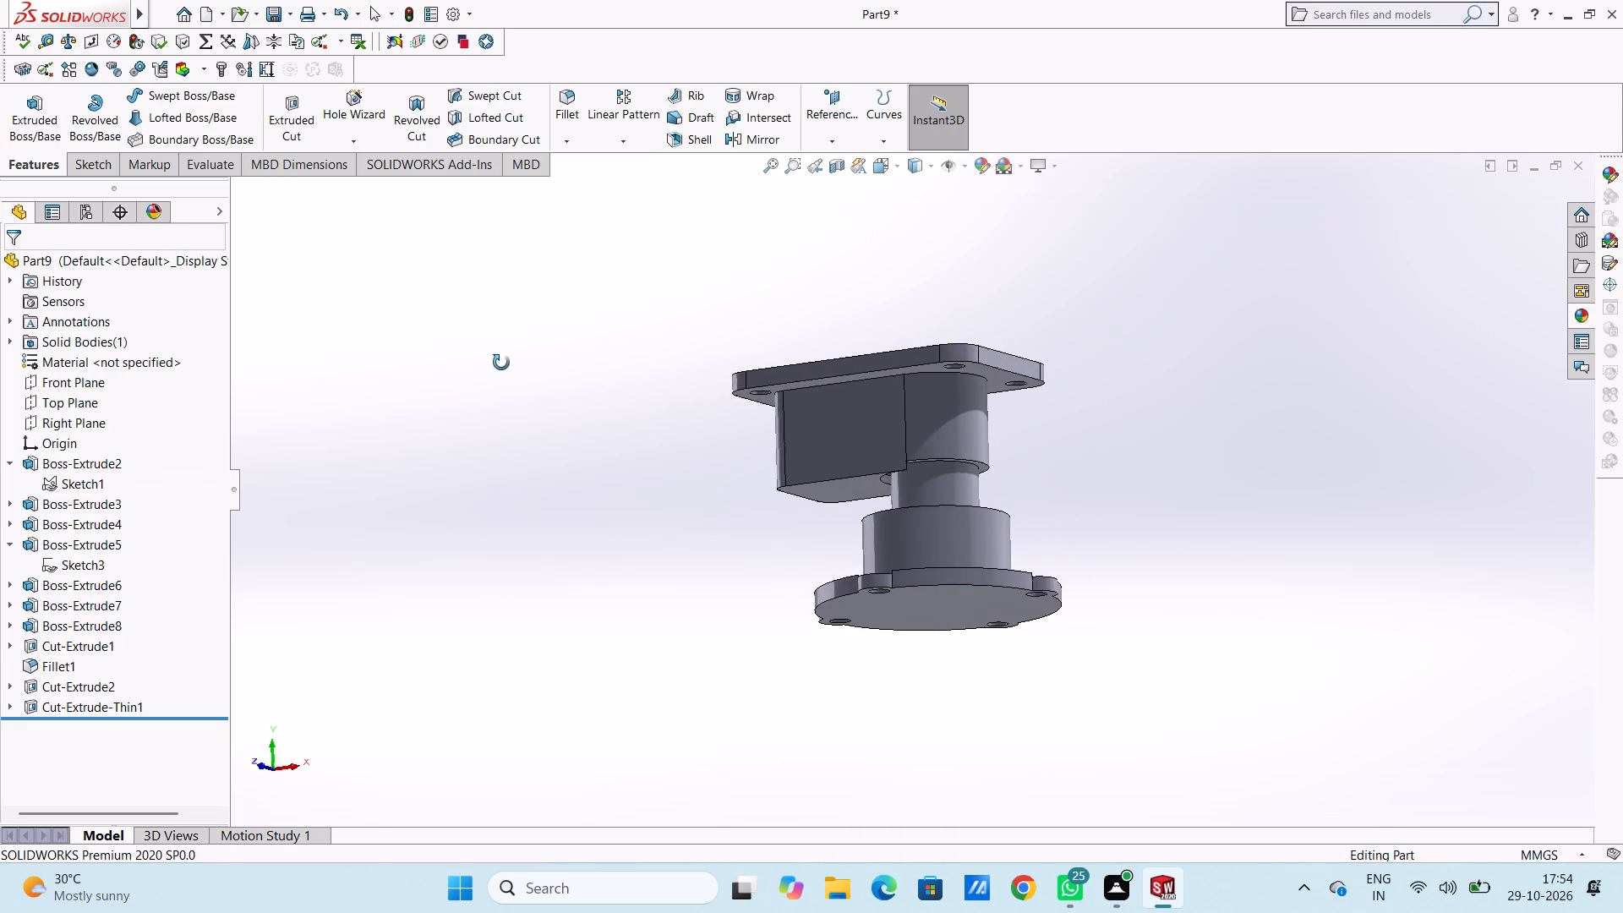
{"action": "middle_click_drag", "start_coordinate": [501, 363], "coordinate": [530, 355]}
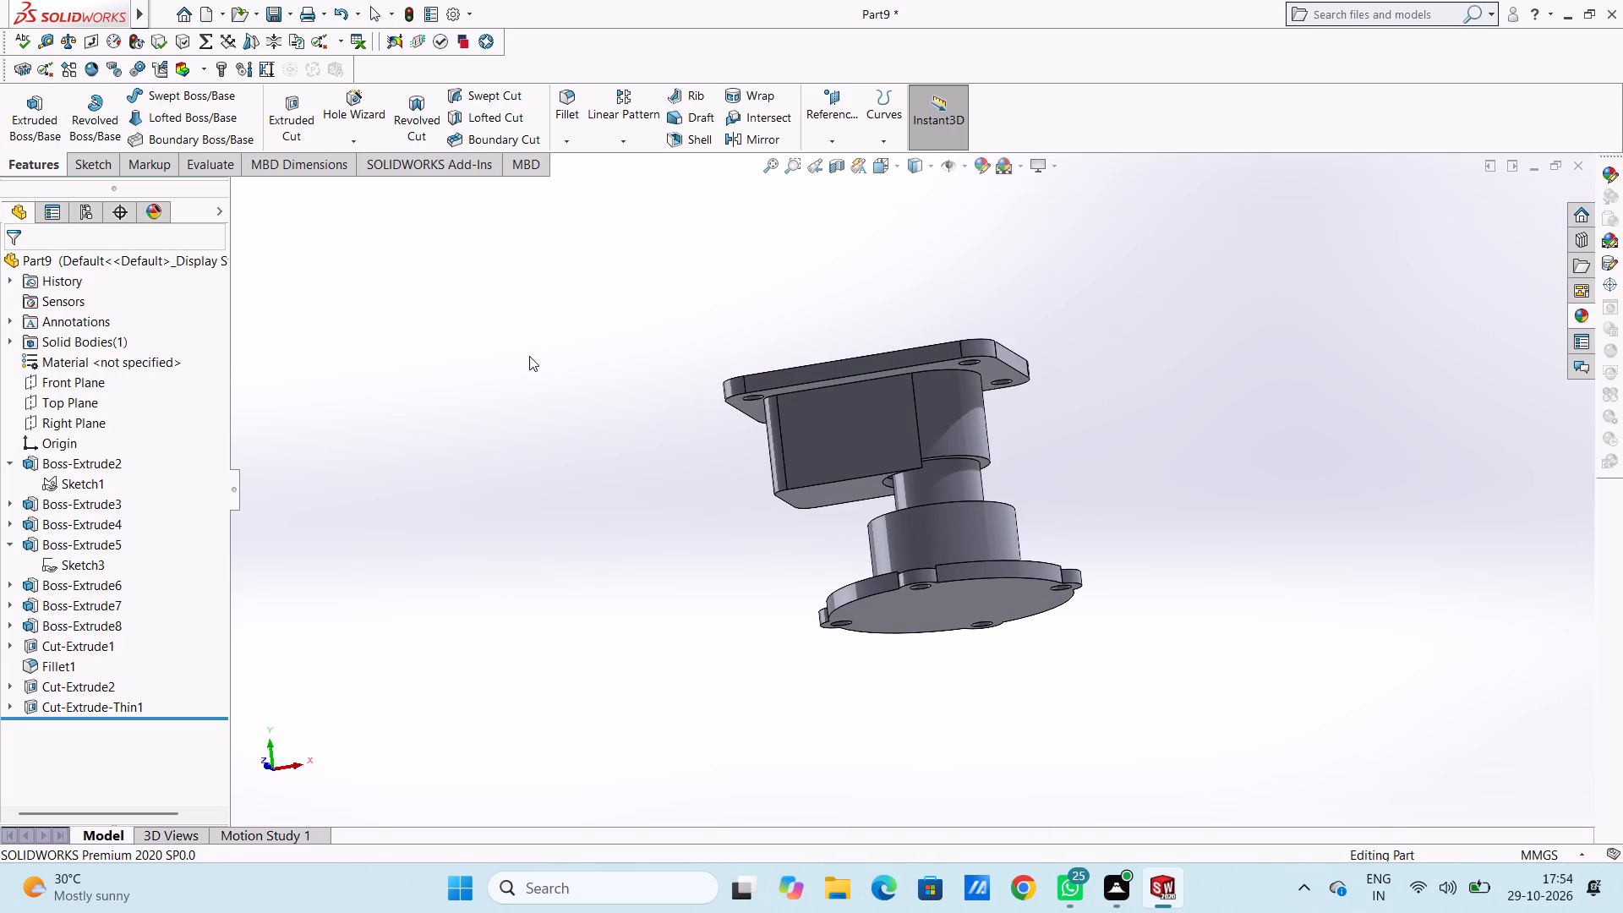
{"action": "key", "text": "ctrl+z"}
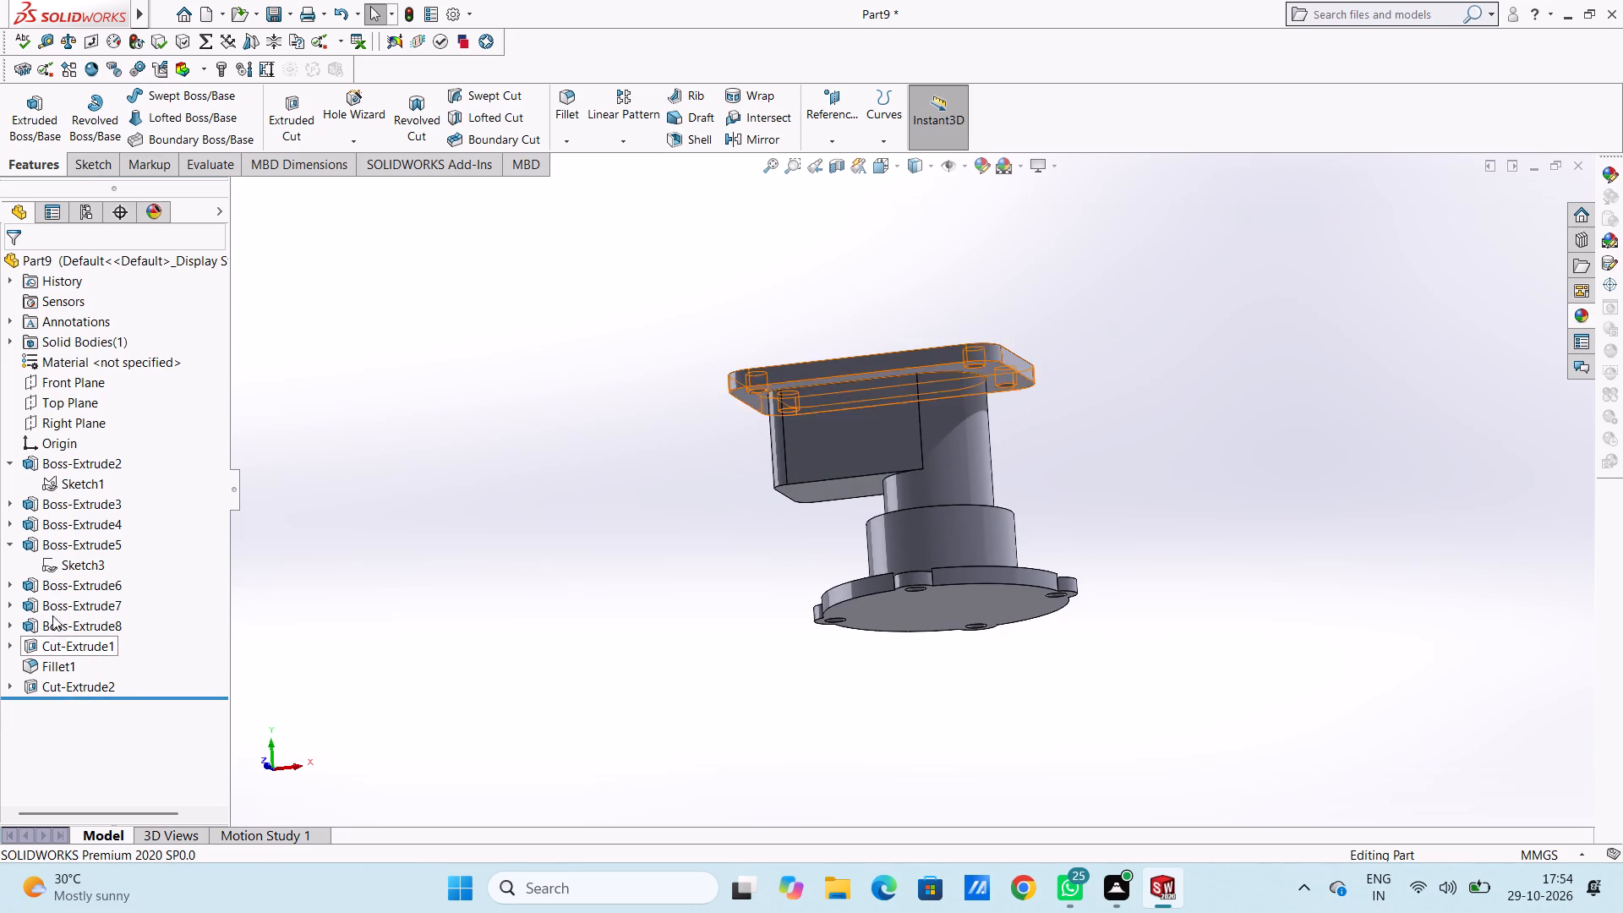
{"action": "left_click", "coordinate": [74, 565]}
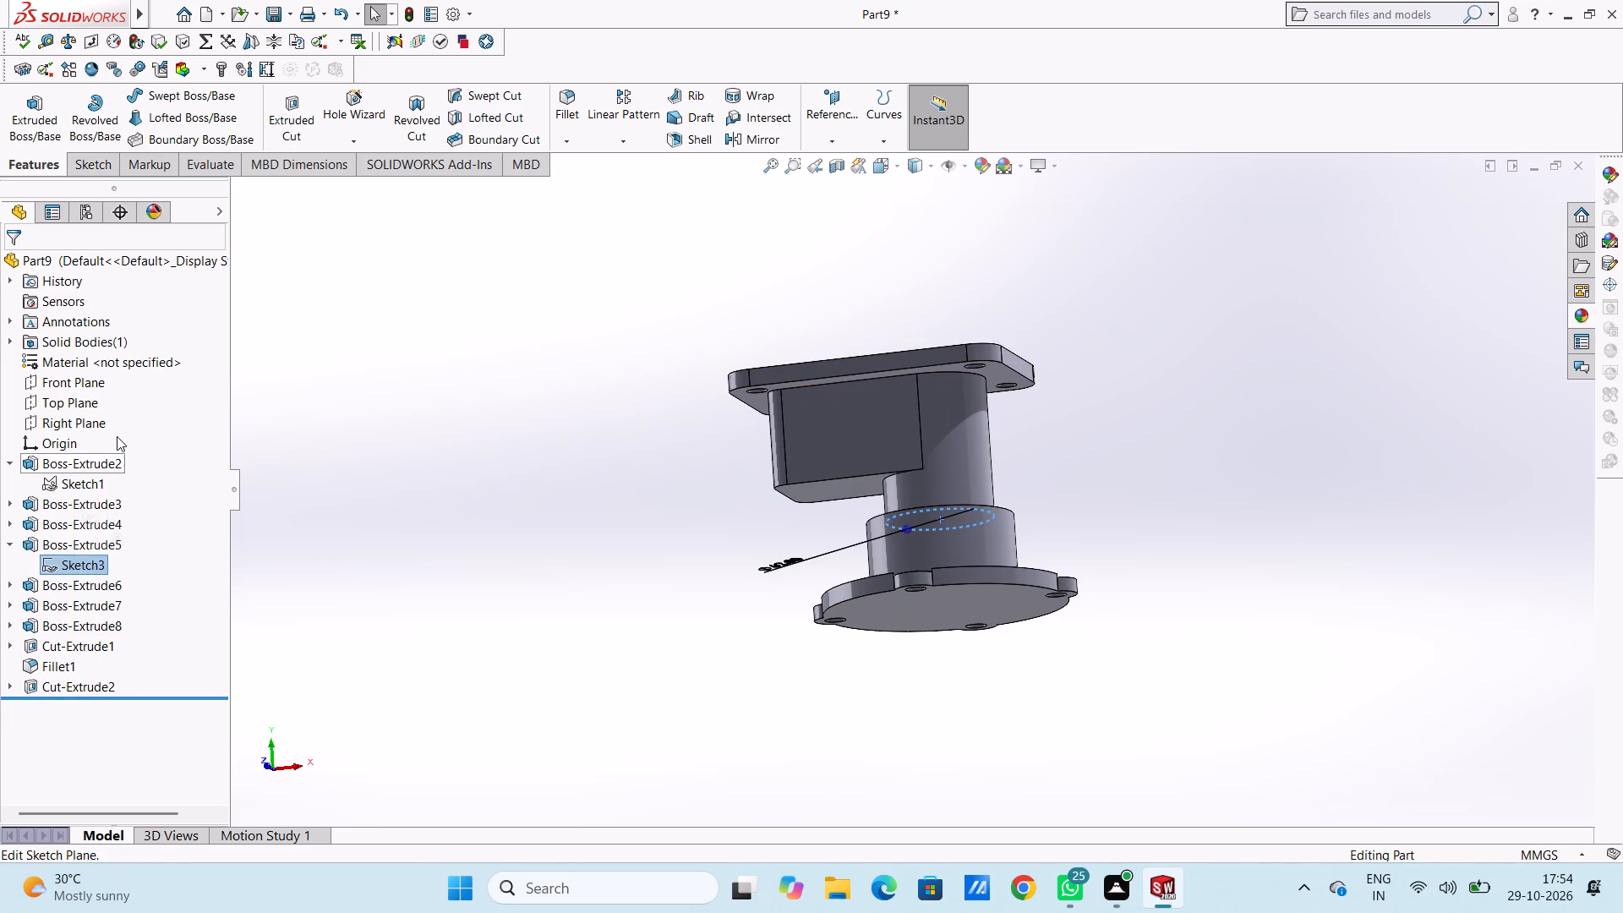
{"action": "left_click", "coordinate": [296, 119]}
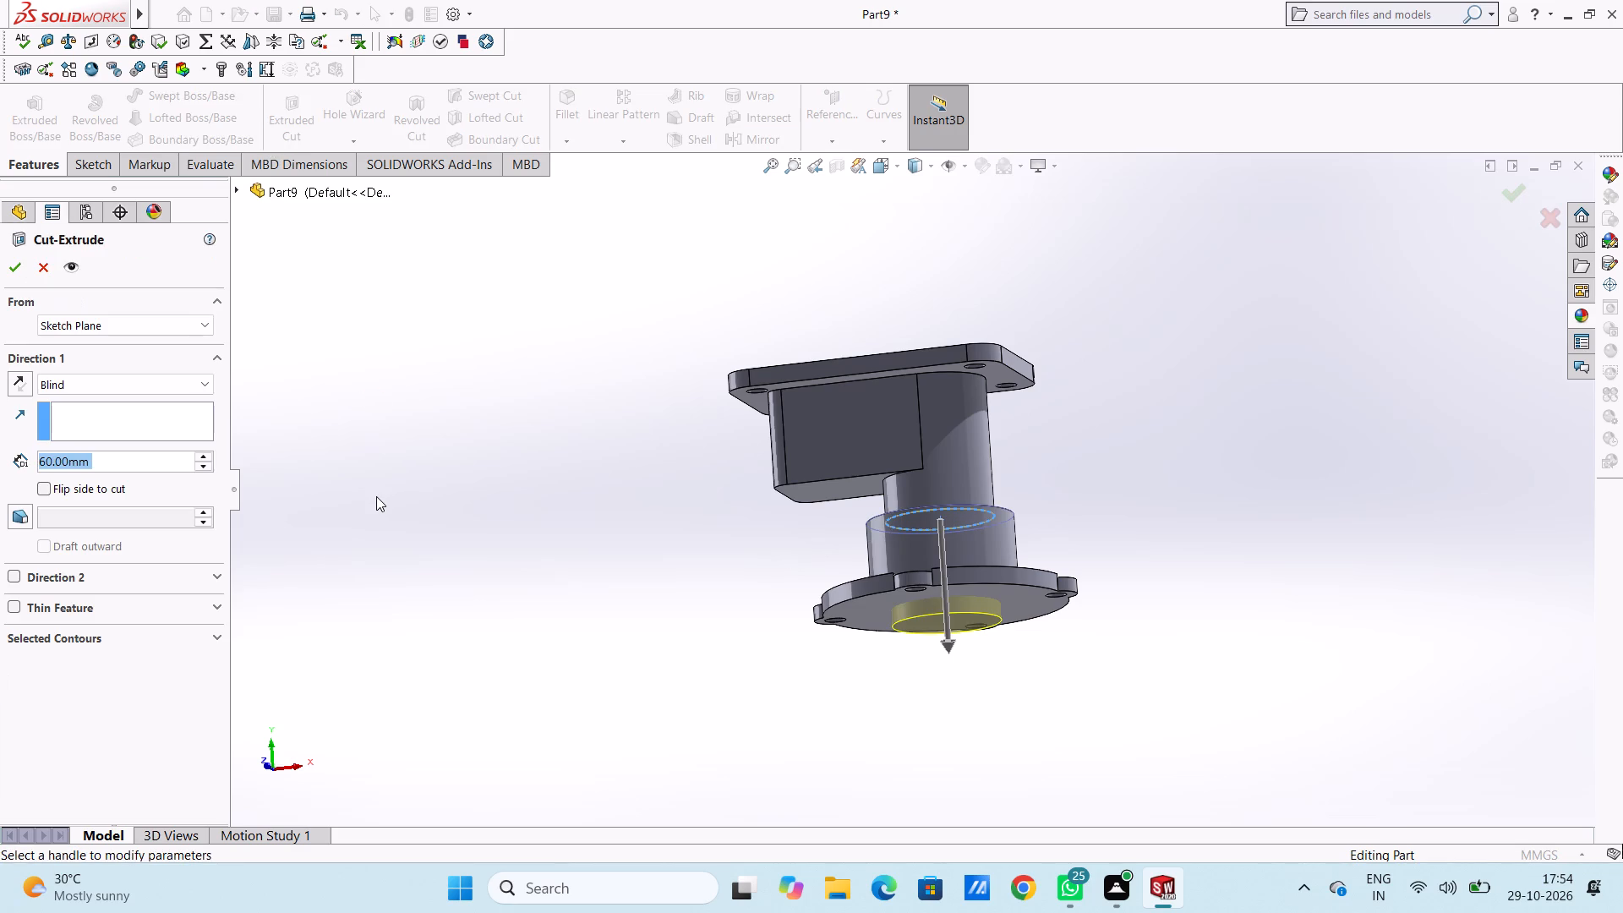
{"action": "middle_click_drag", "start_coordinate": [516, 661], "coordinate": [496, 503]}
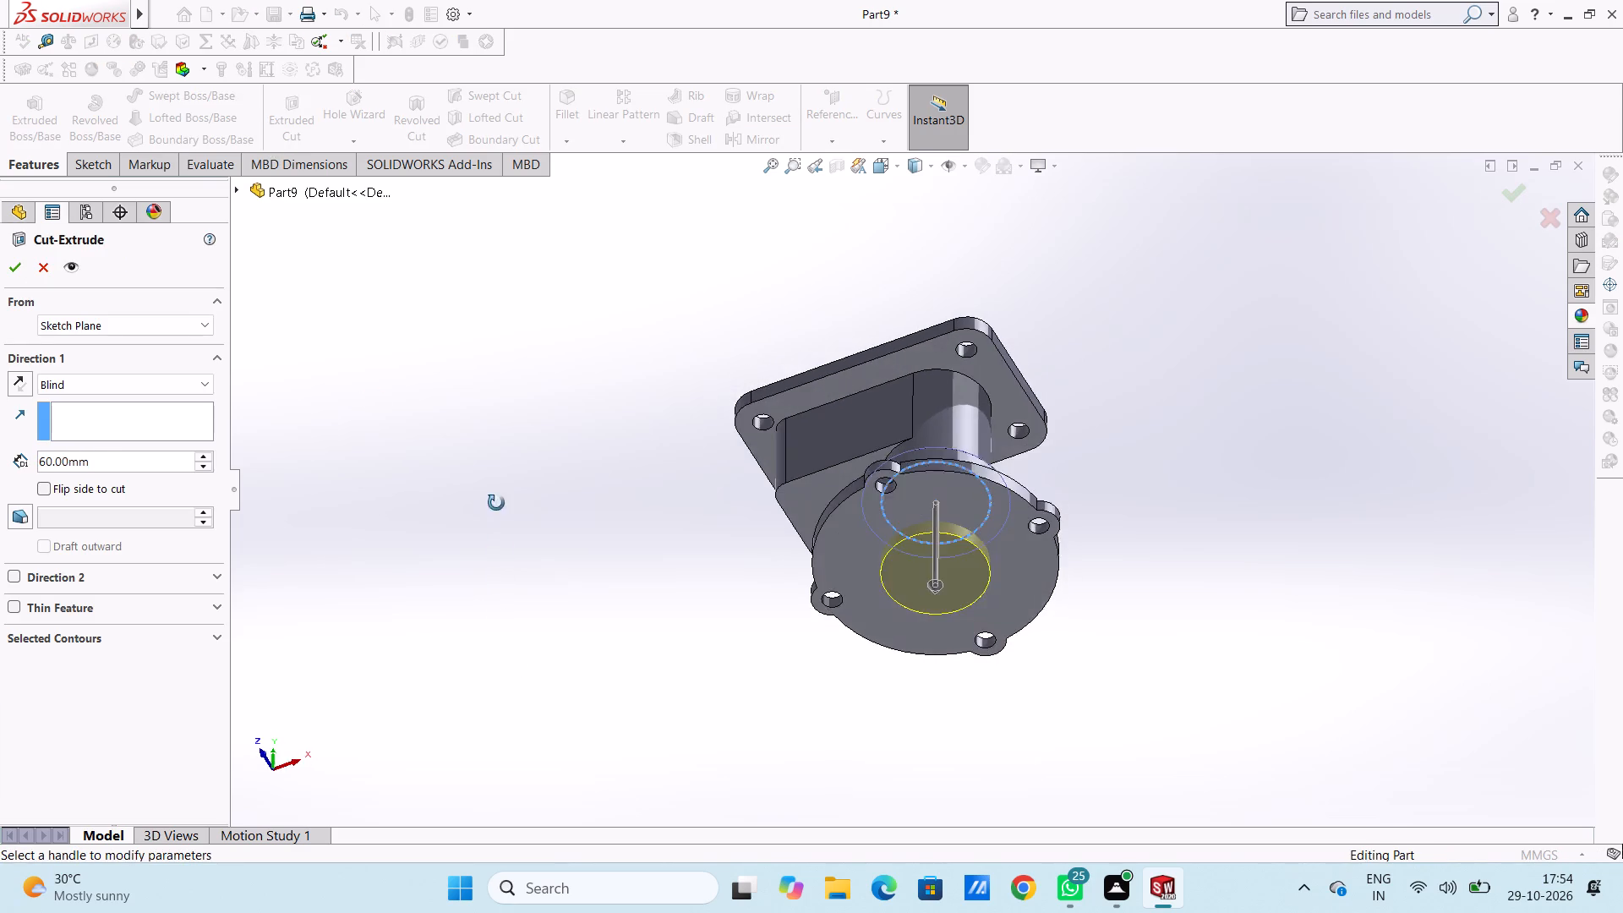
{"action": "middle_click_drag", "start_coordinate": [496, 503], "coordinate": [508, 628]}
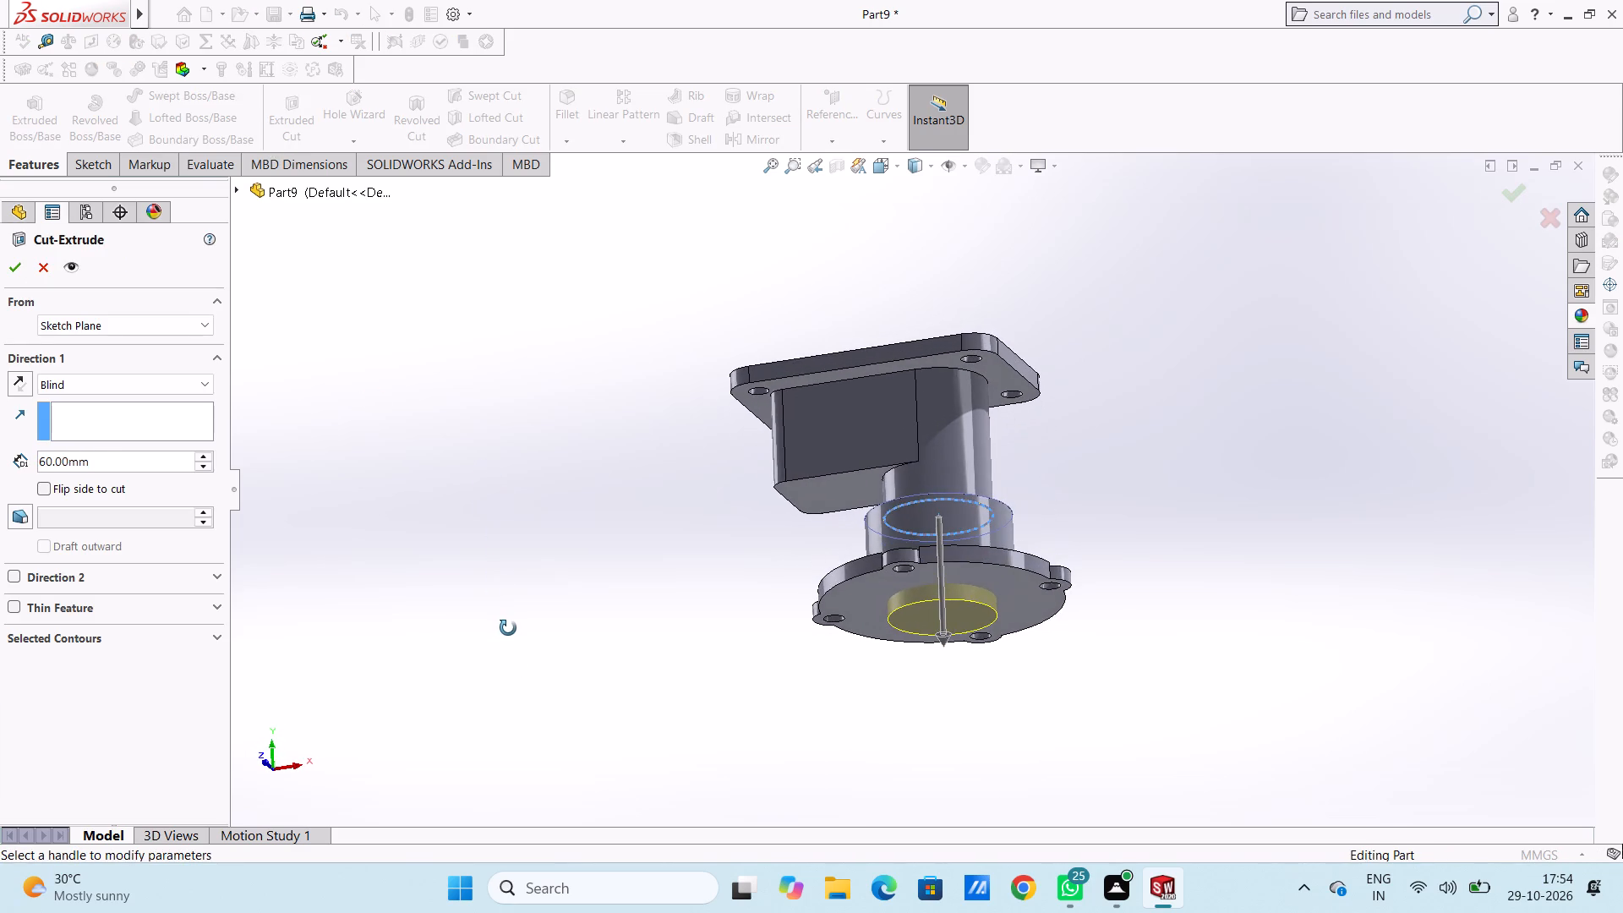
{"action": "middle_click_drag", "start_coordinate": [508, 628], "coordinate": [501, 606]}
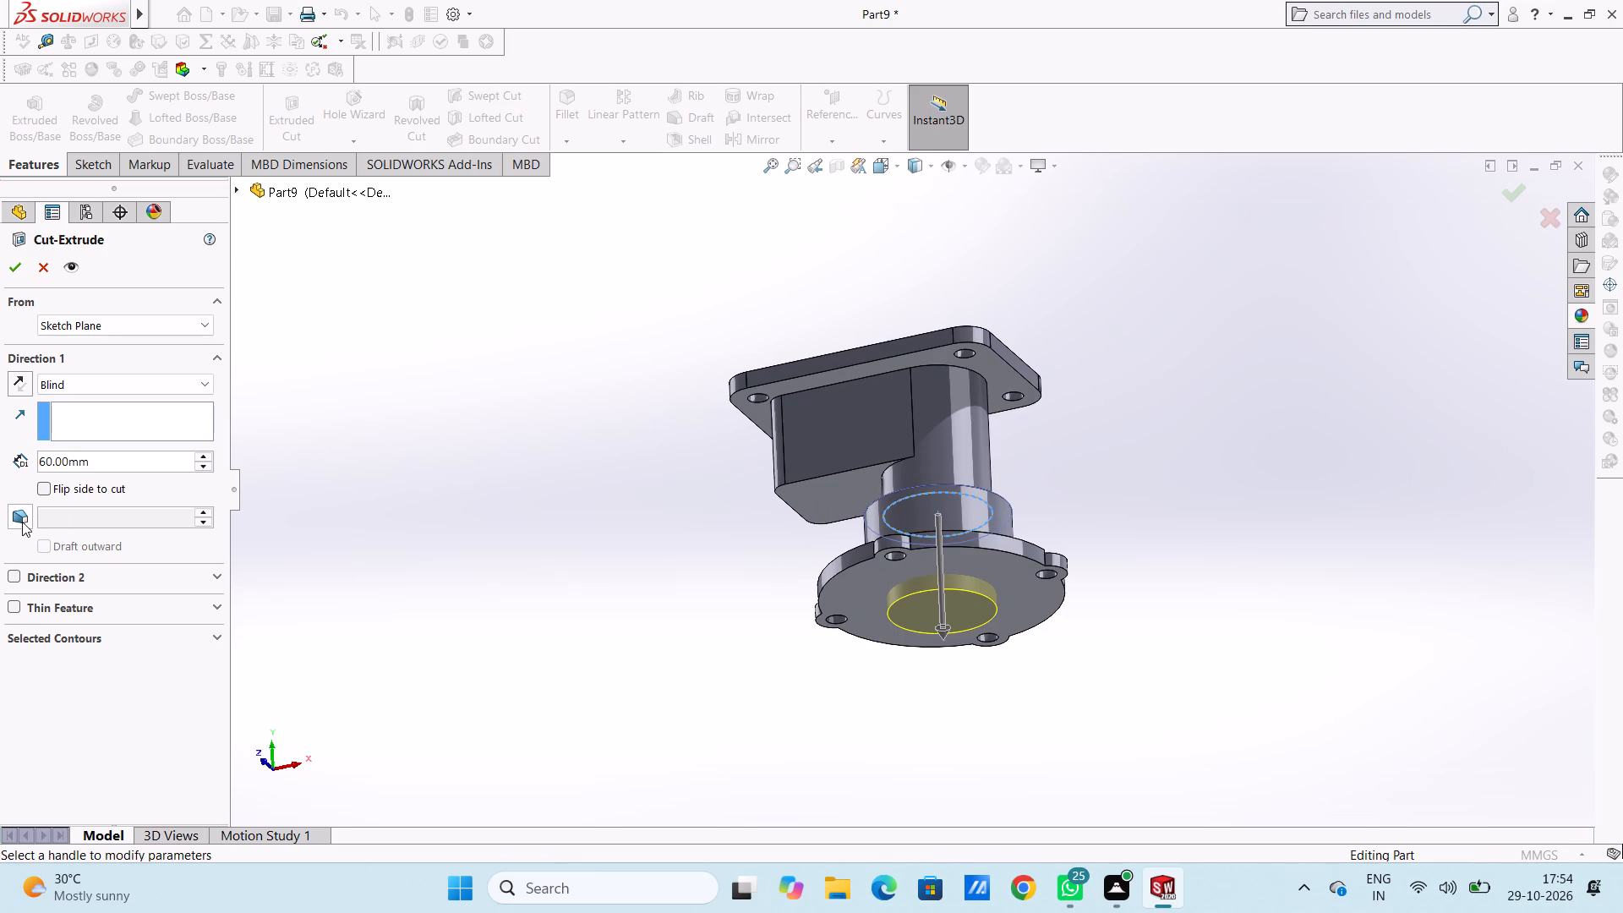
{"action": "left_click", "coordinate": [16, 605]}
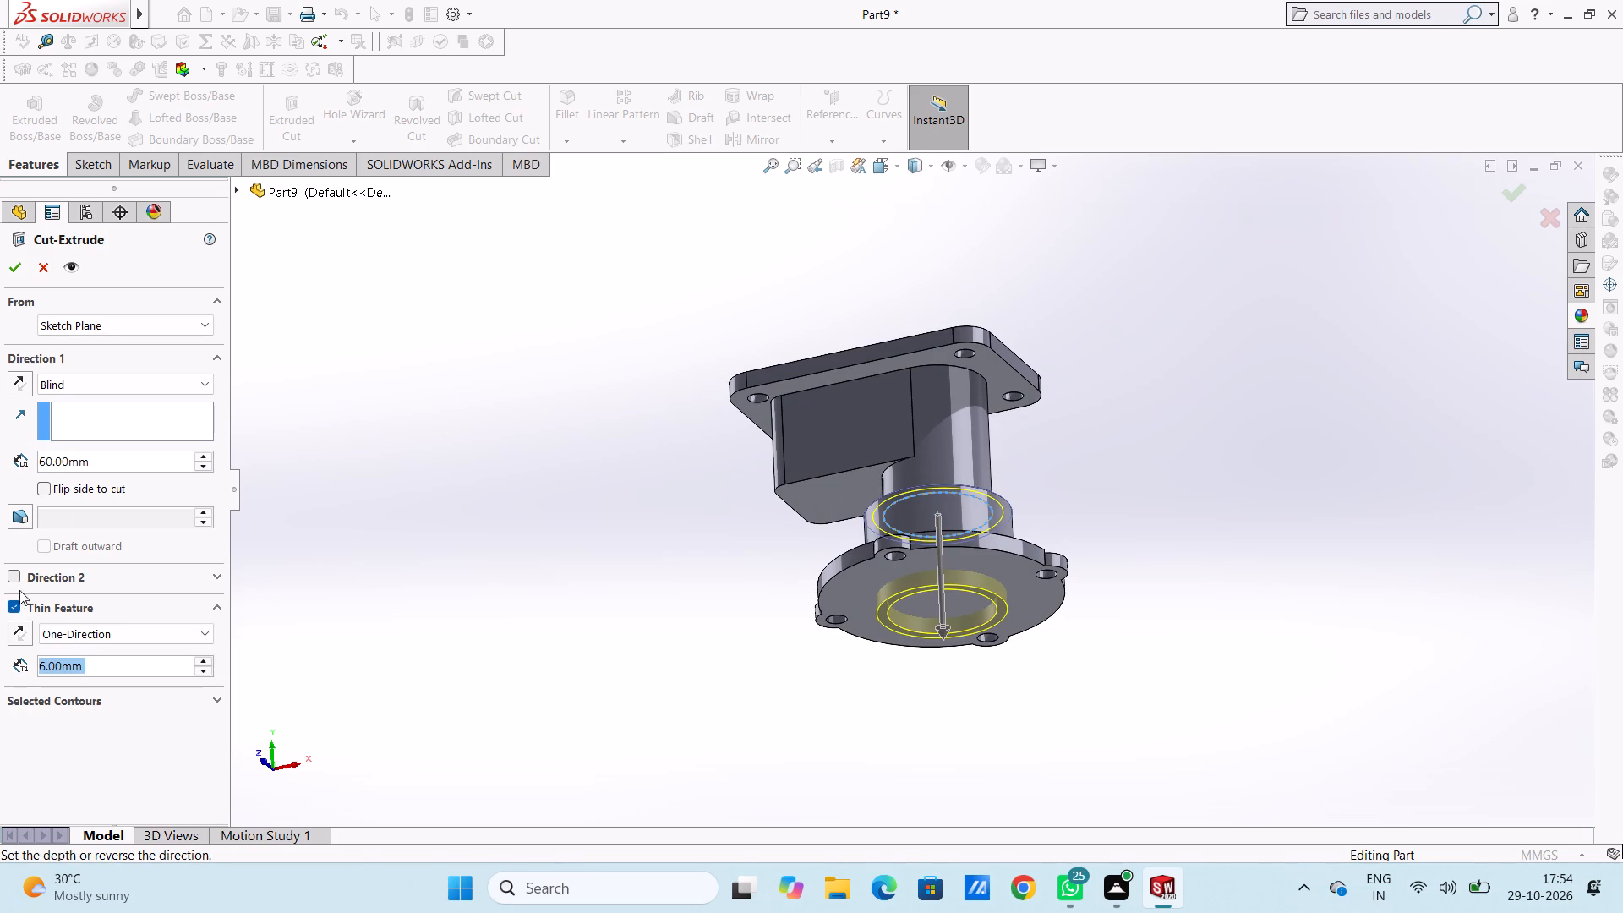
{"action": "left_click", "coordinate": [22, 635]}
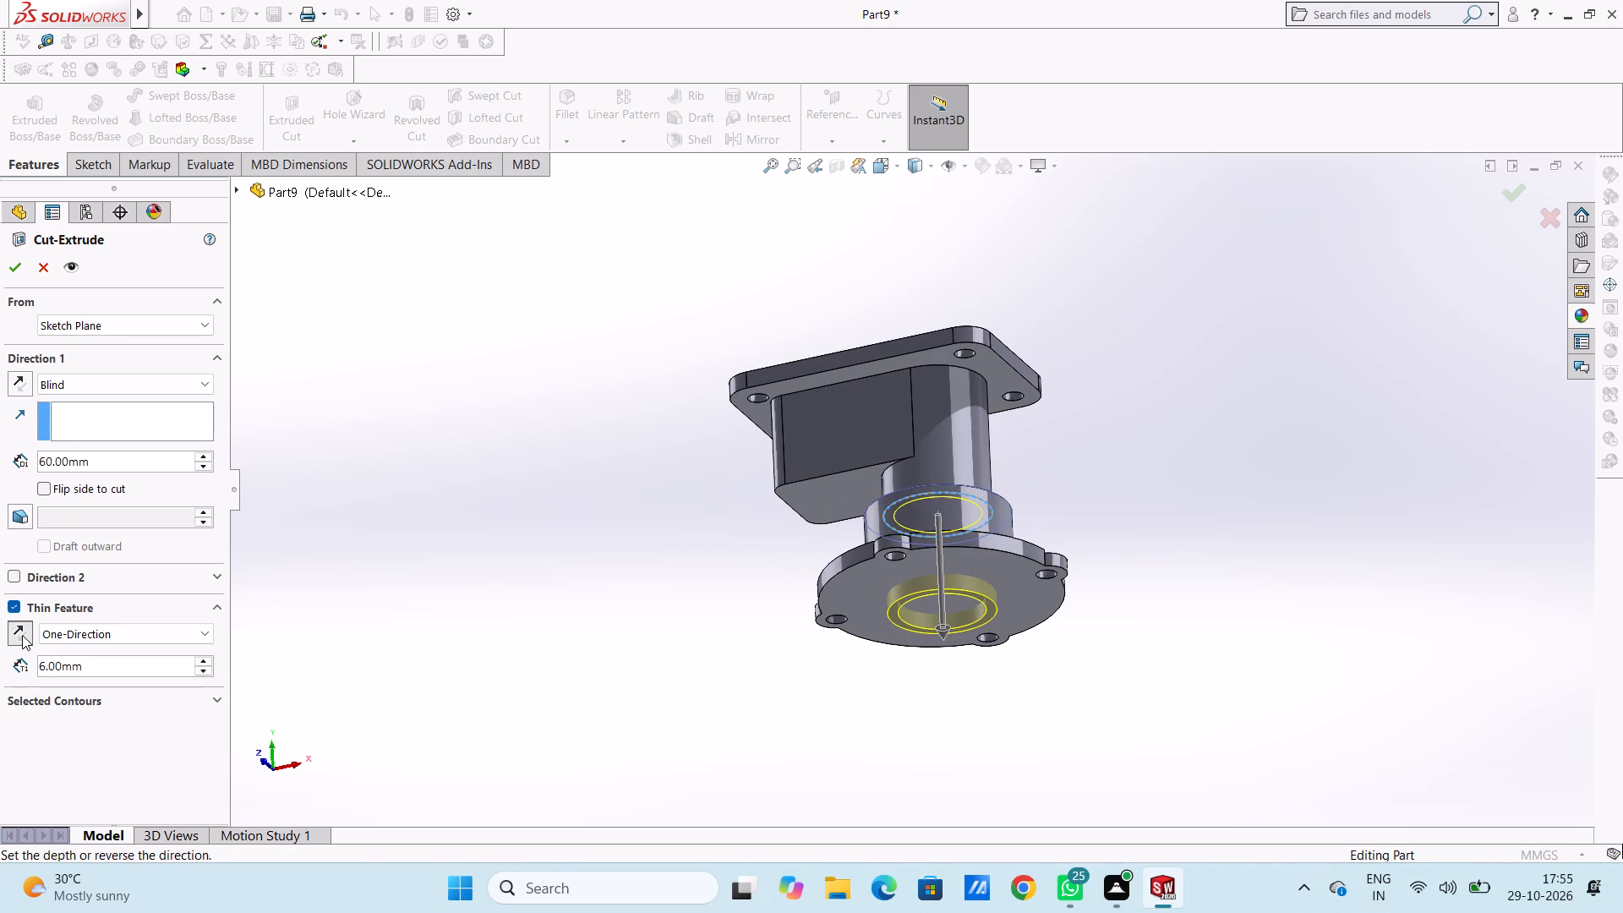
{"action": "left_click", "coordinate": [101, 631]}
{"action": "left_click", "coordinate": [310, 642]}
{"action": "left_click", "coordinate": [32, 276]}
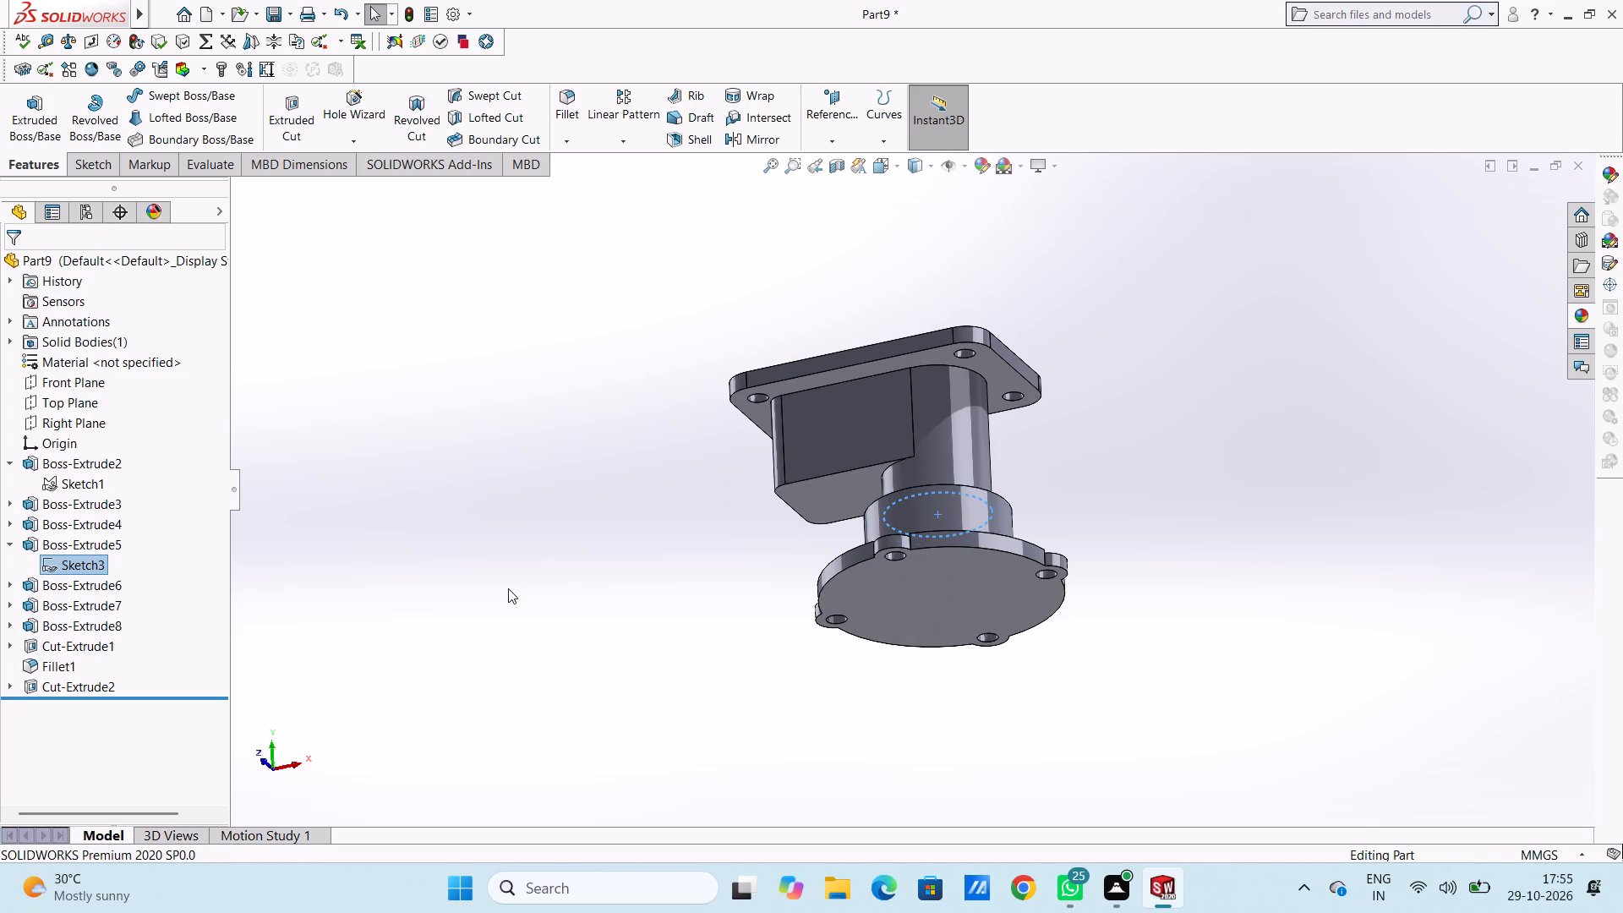
Hide Sketch3, the circle at the cylinder's base.
{"action": "left_click", "coordinate": [508, 588]}
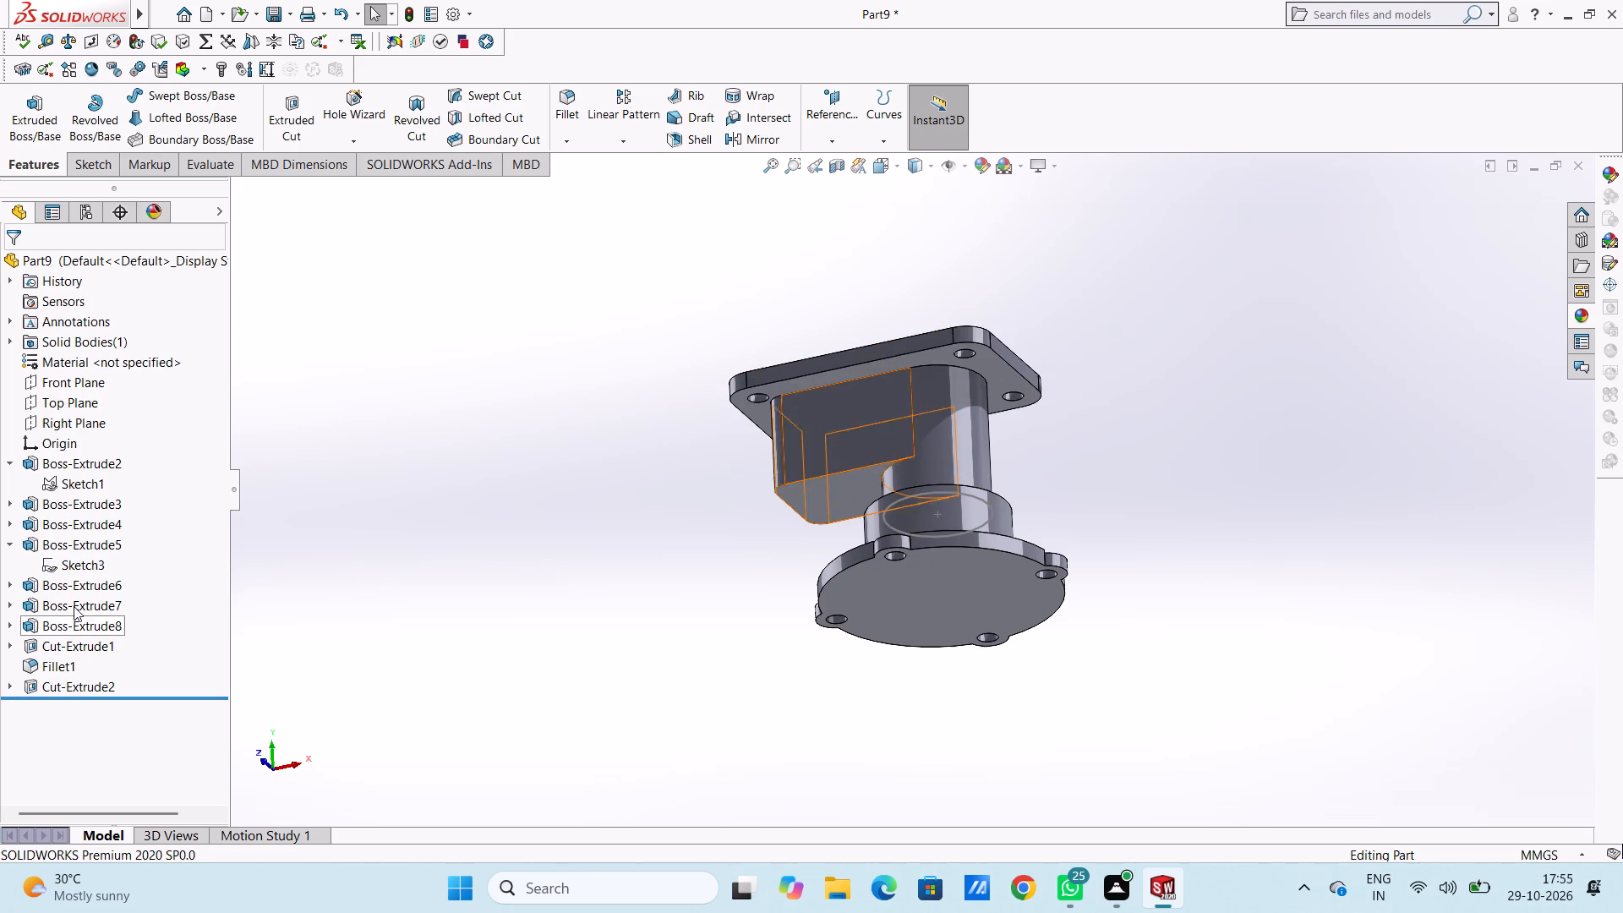
{"action": "left_click", "coordinate": [91, 570]}
{"action": "left_click", "coordinate": [110, 544]}
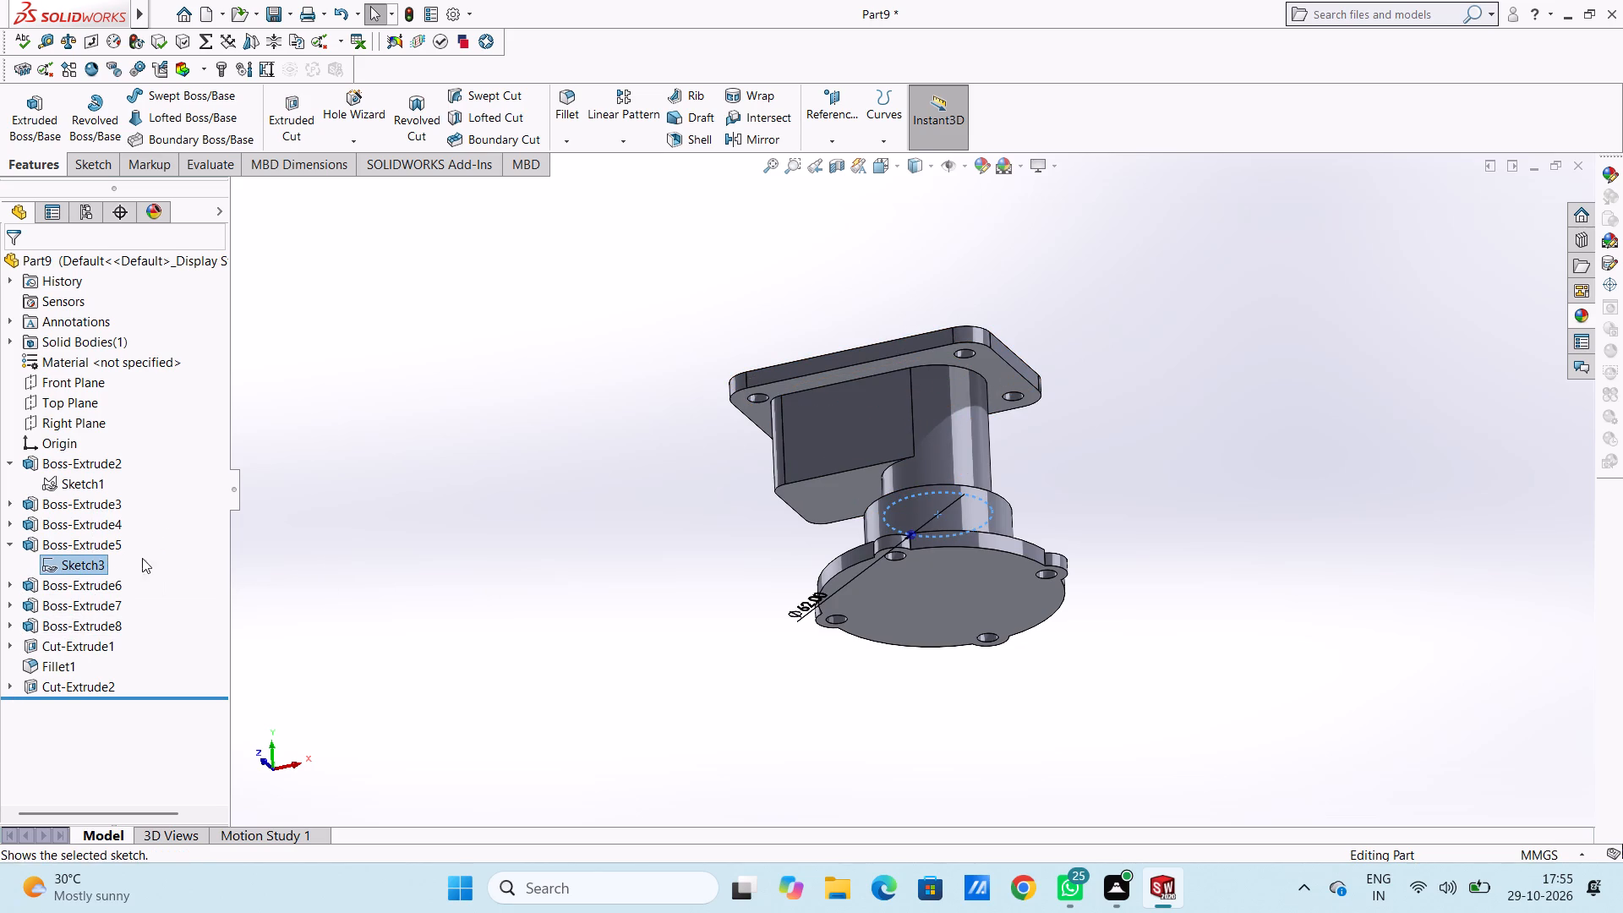
{"action": "left_click", "coordinate": [437, 597]}
{"action": "left_click", "coordinate": [101, 566]}
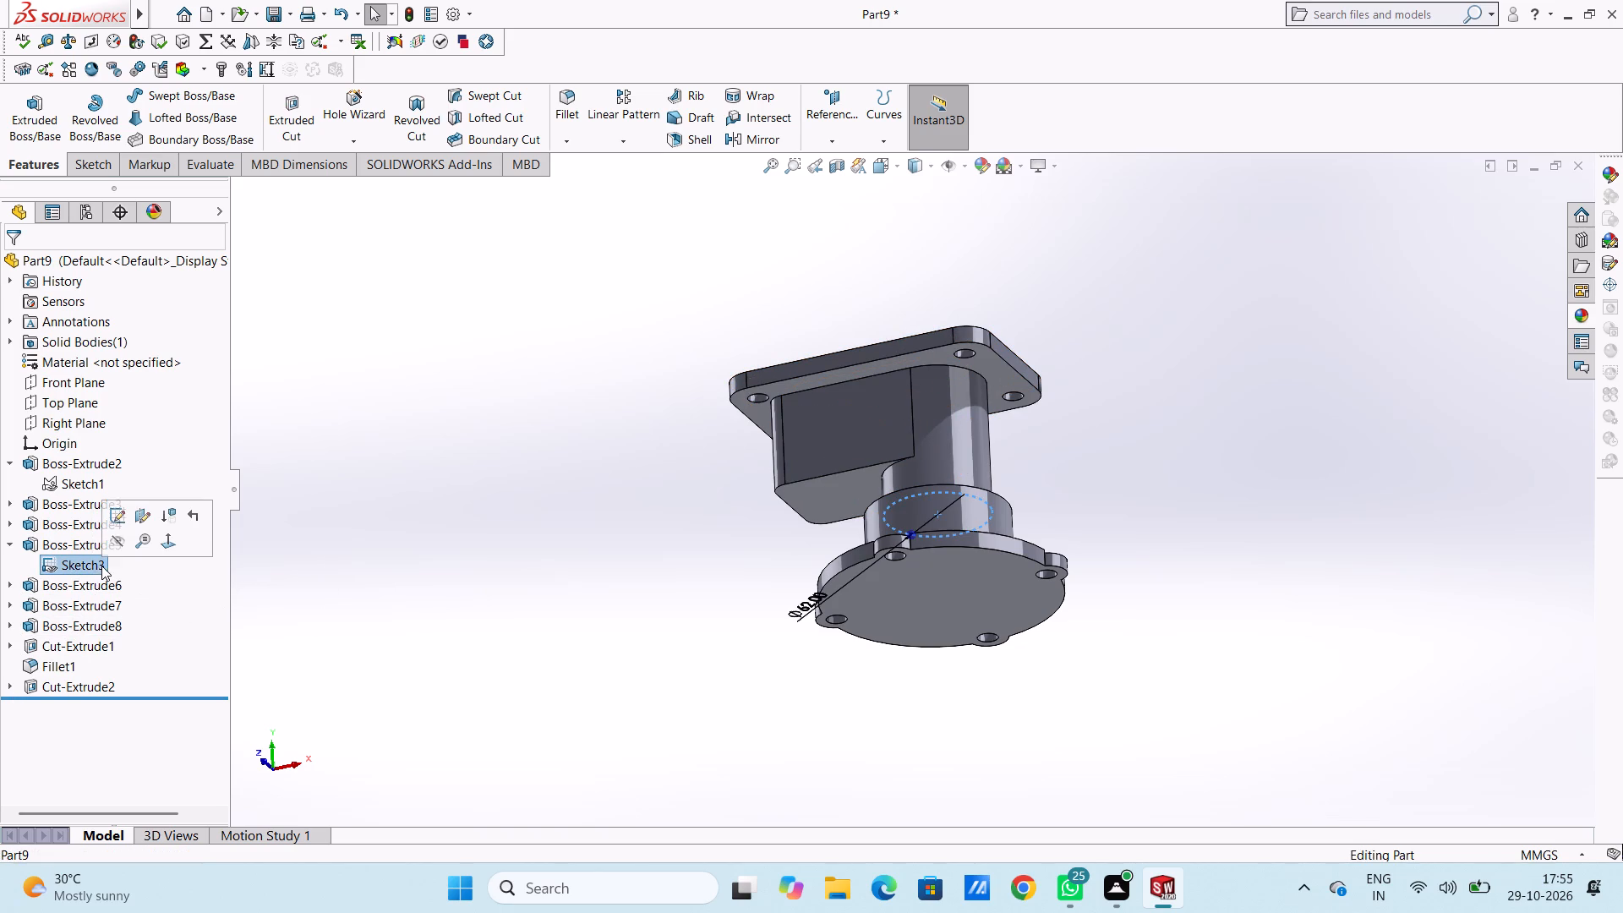
{"action": "left_click", "coordinate": [122, 539]}
{"action": "left_click", "coordinate": [353, 591]}
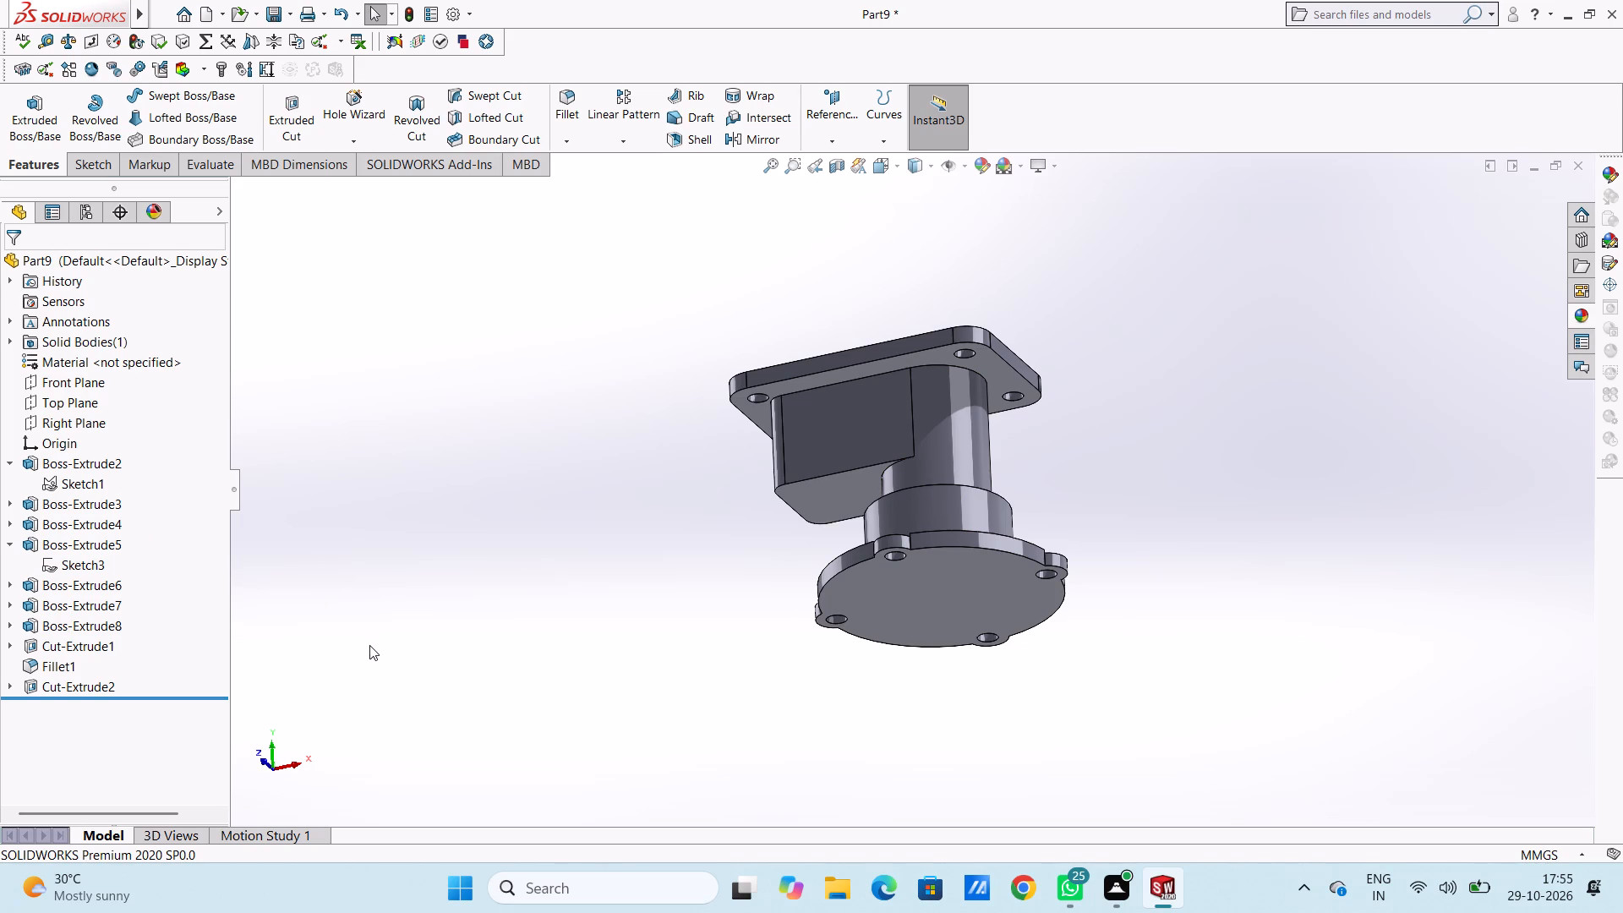
Start a sketch on the lugged plate's underside and draw a circle about 84 mm in diameter centred on the origin.
{"action": "key", "text": "ctrl+6"}
{"action": "scroll", "coordinate": [713, 405], "scroll_direction": "up", "scroll_amount": 3}
{"action": "left_click", "coordinate": [947, 467]}
{"action": "left_click", "coordinate": [1025, 418]}
{"action": "left_click", "coordinate": [1069, 303]}
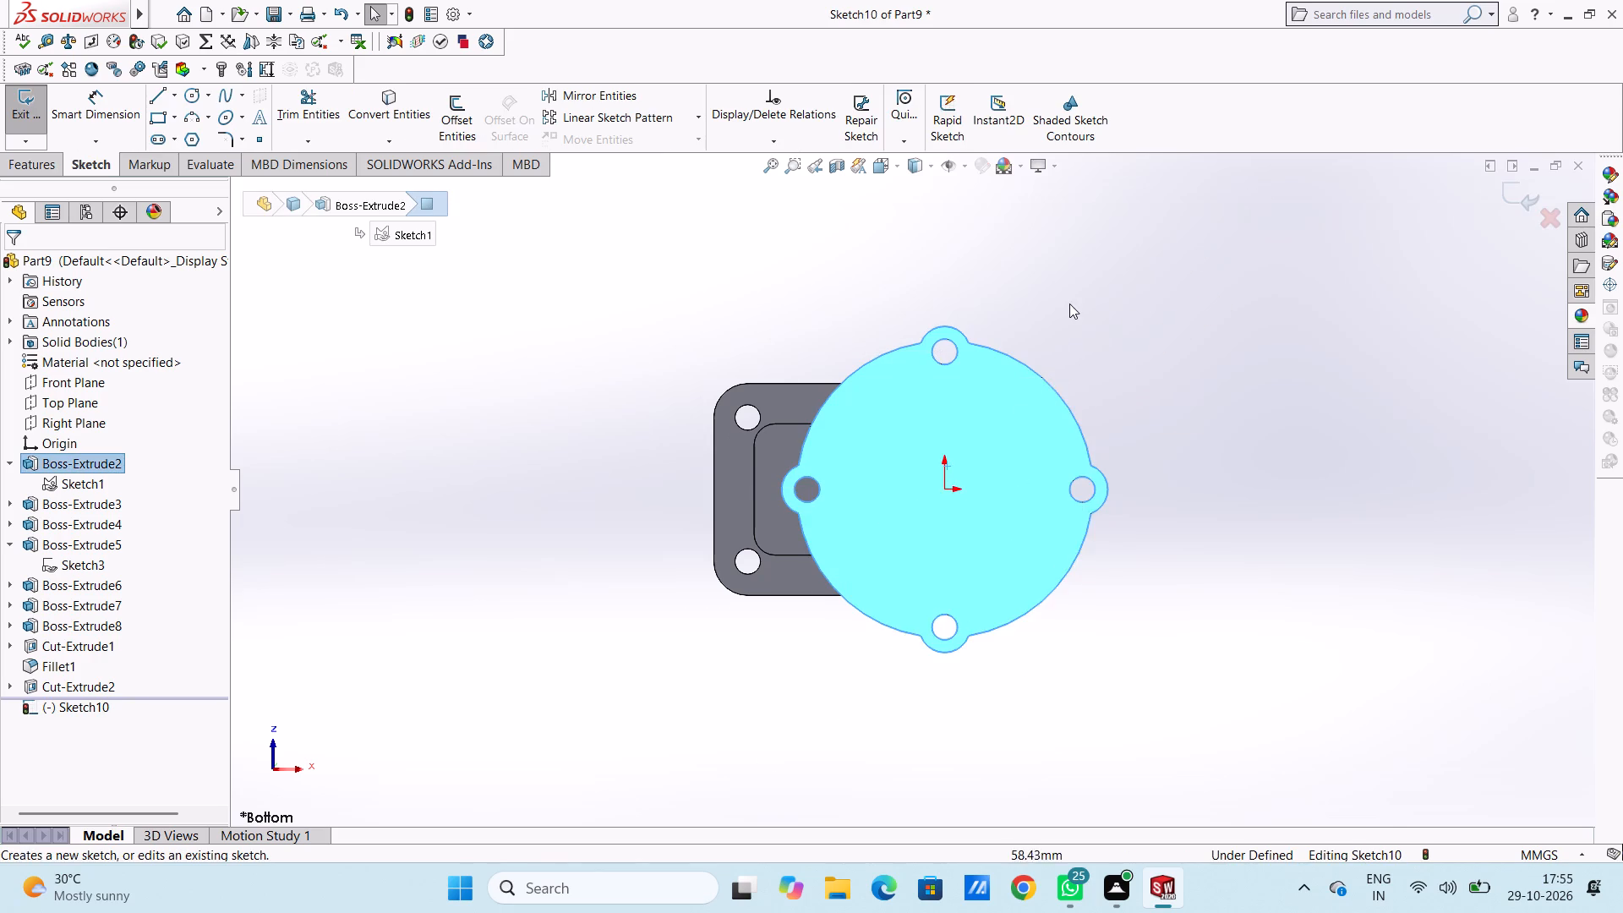
{"action": "left_click", "coordinate": [189, 96]}
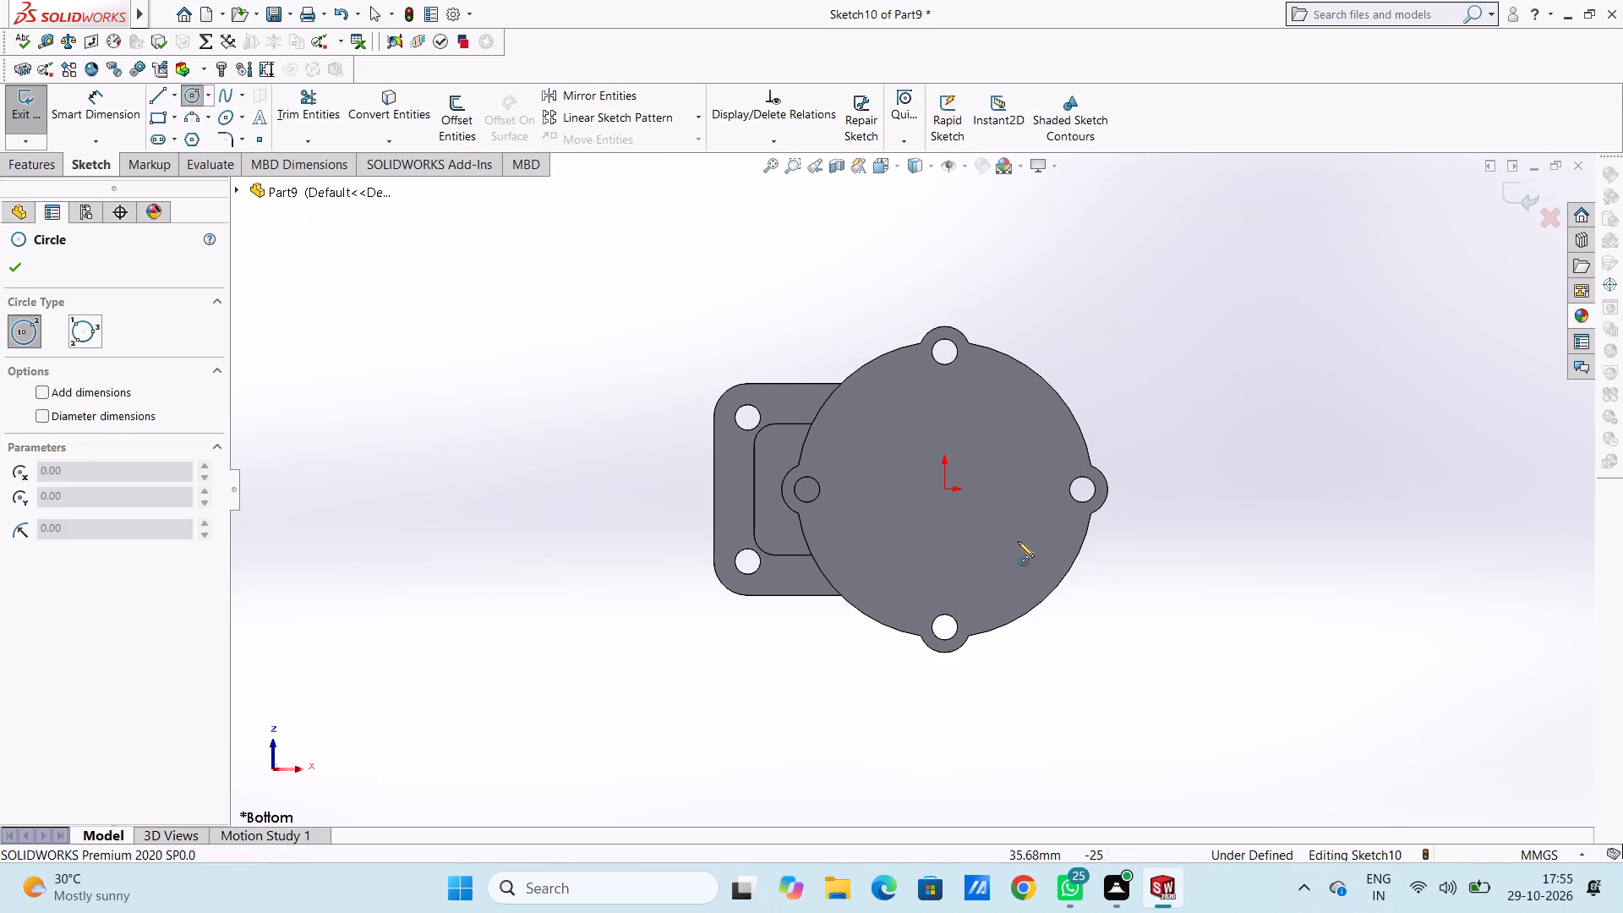
{"action": "left_click", "coordinate": [944, 494]}
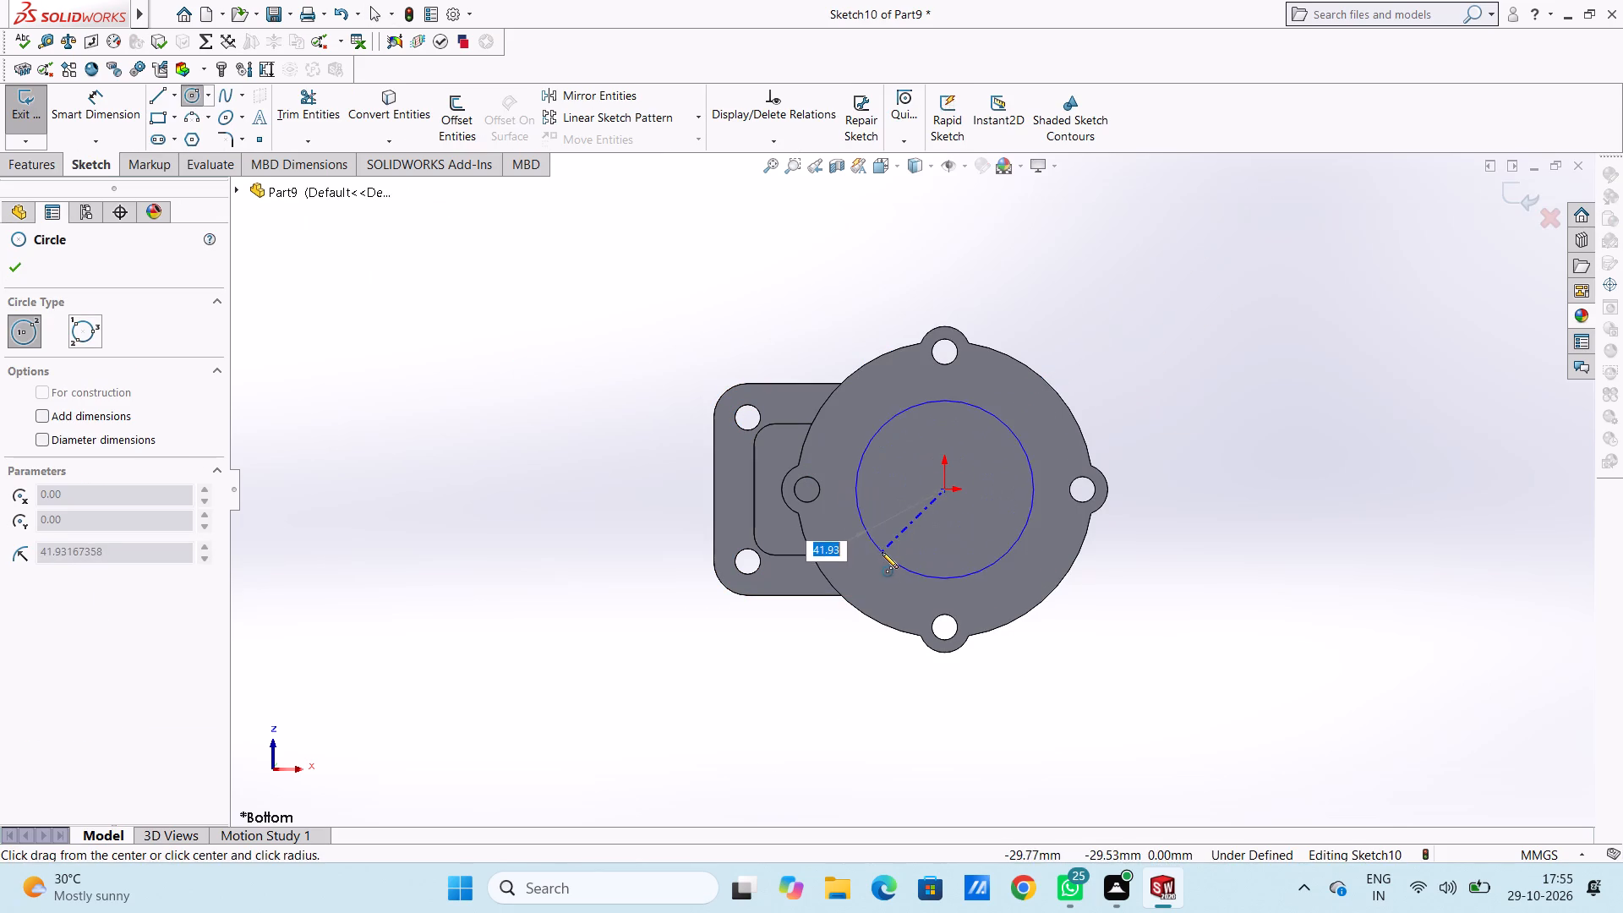
{"action": "left_click", "coordinate": [882, 552]}
{"action": "left_click", "coordinate": [14, 268]}
{"action": "left_click", "coordinate": [383, 396]}
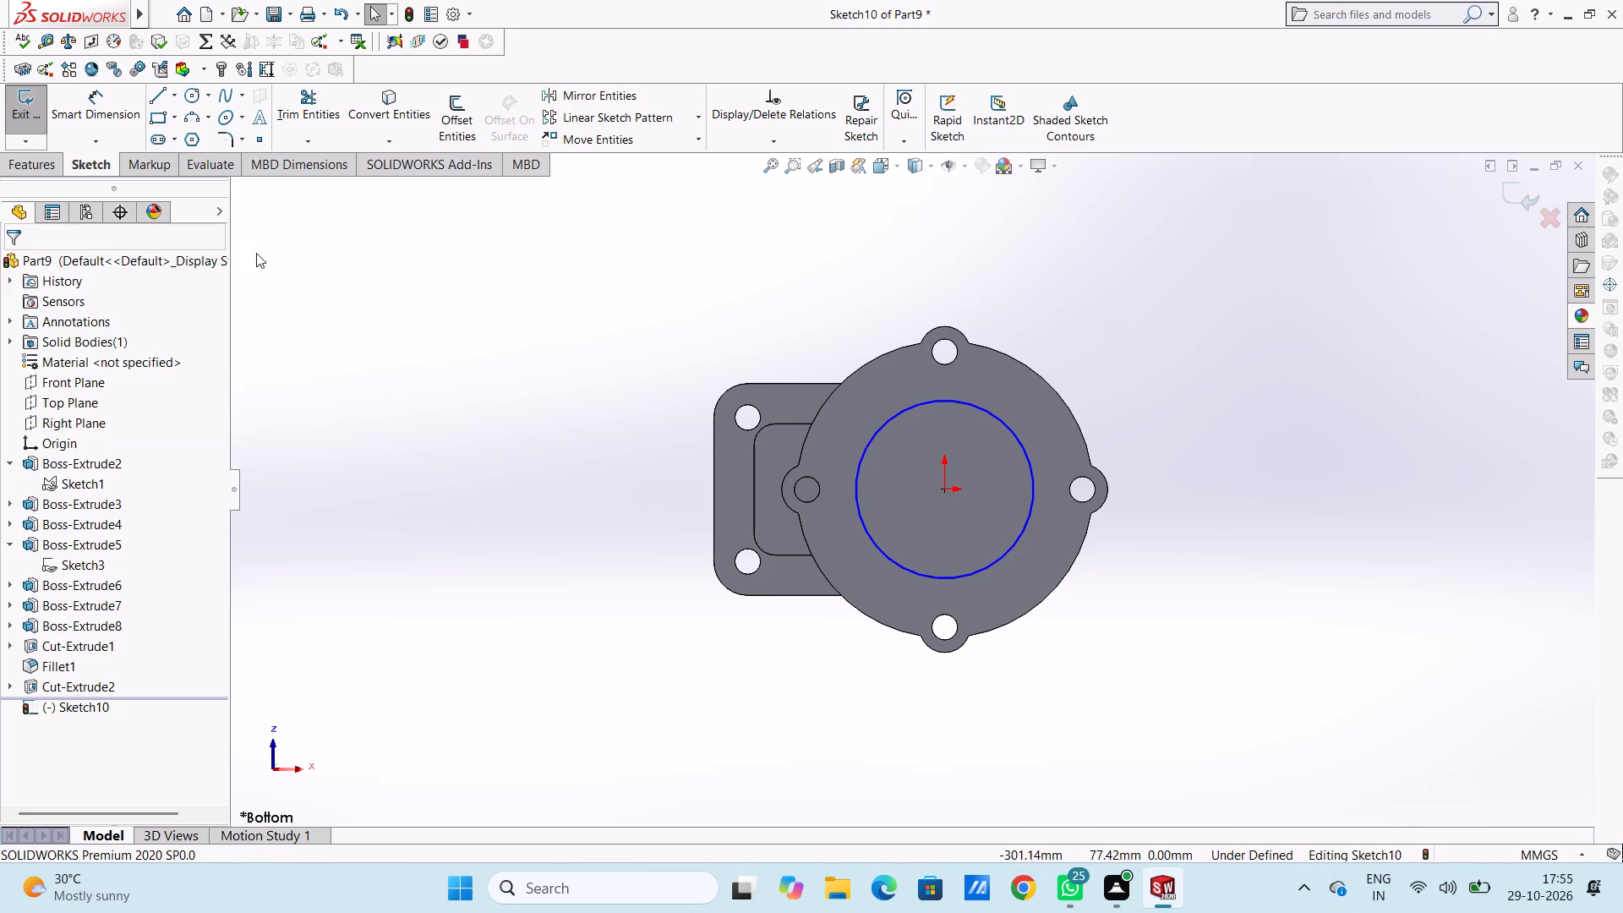
Dimension the circle's diameter as 72 mm.
{"action": "left_click", "coordinate": [96, 95]}
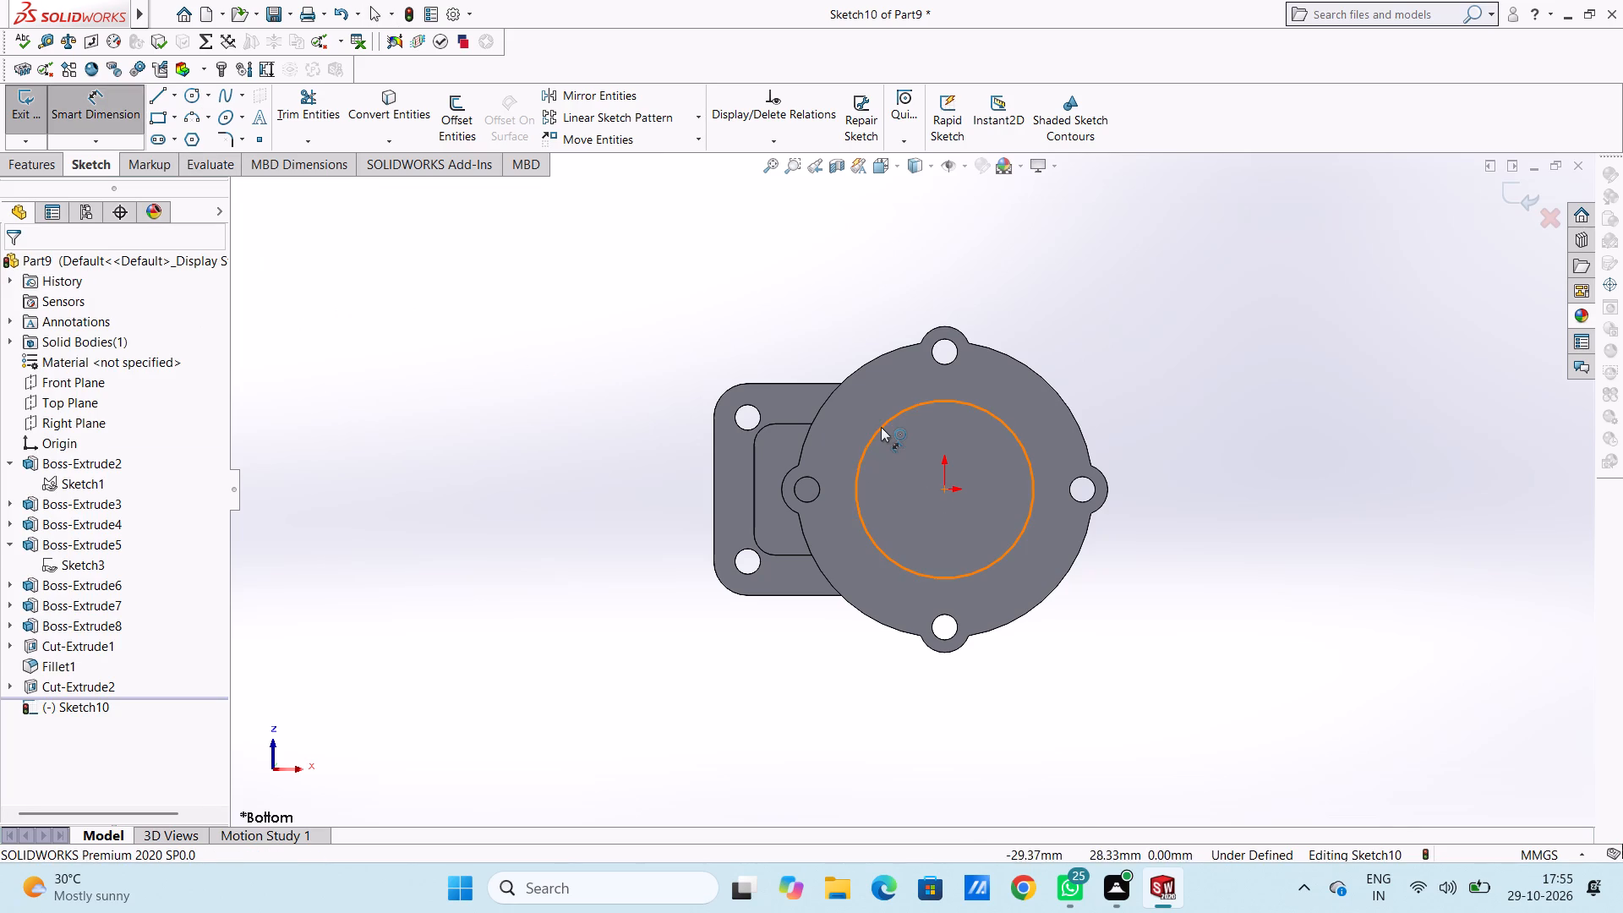
{"action": "left_click", "coordinate": [880, 427]}
{"action": "left_click", "coordinate": [710, 315]}
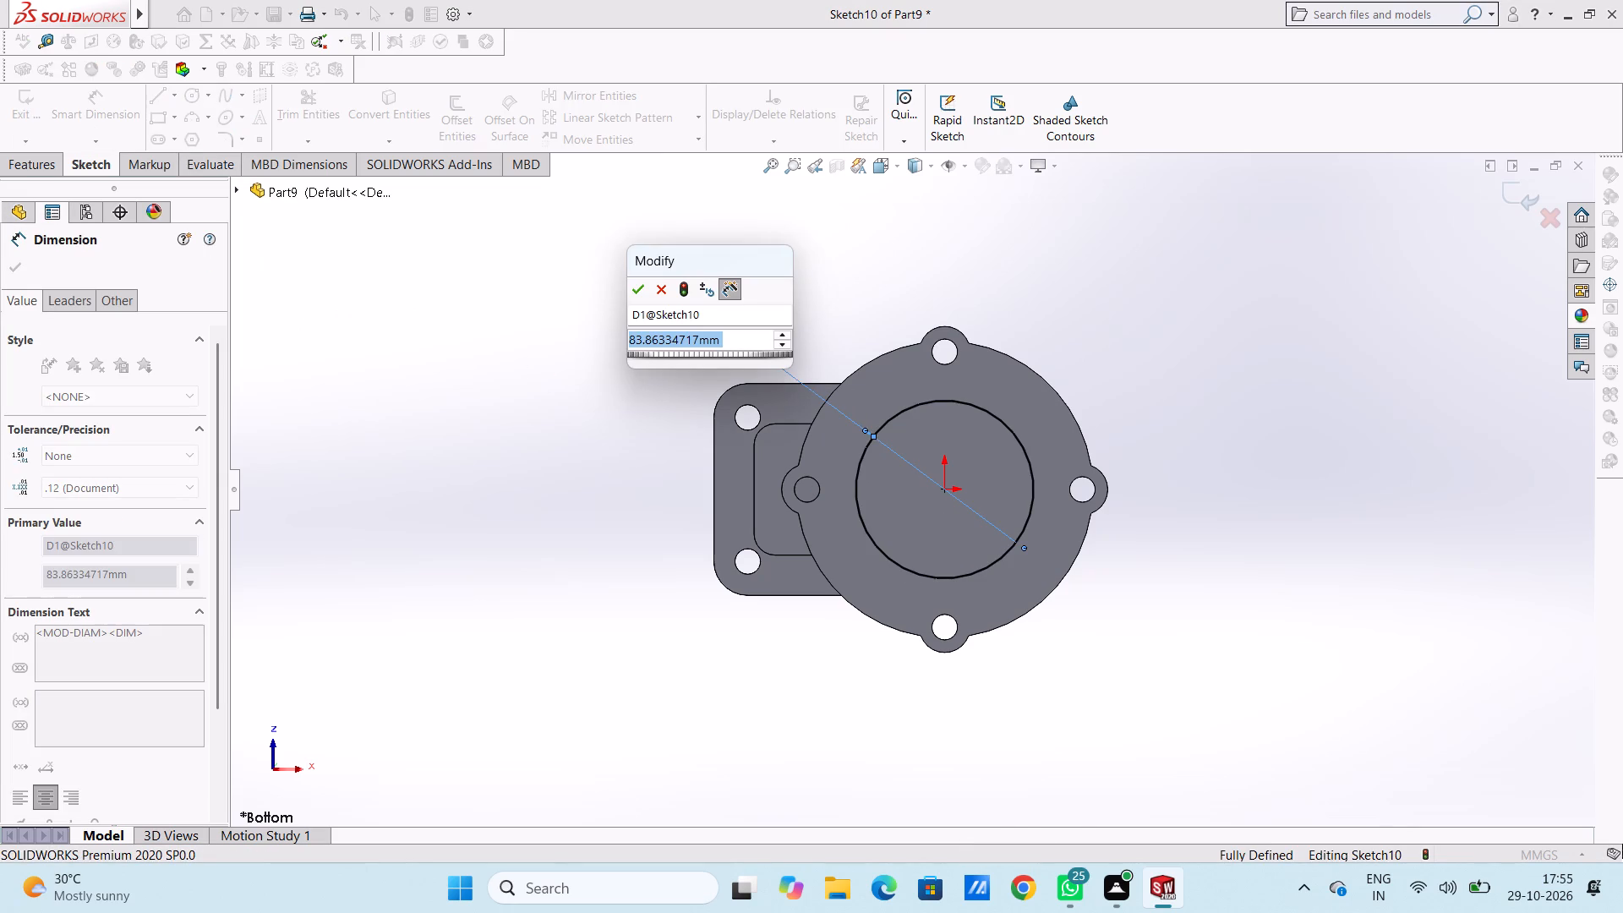
{"action": "type", "text": "72"}
{"action": "key", "text": "Return"}
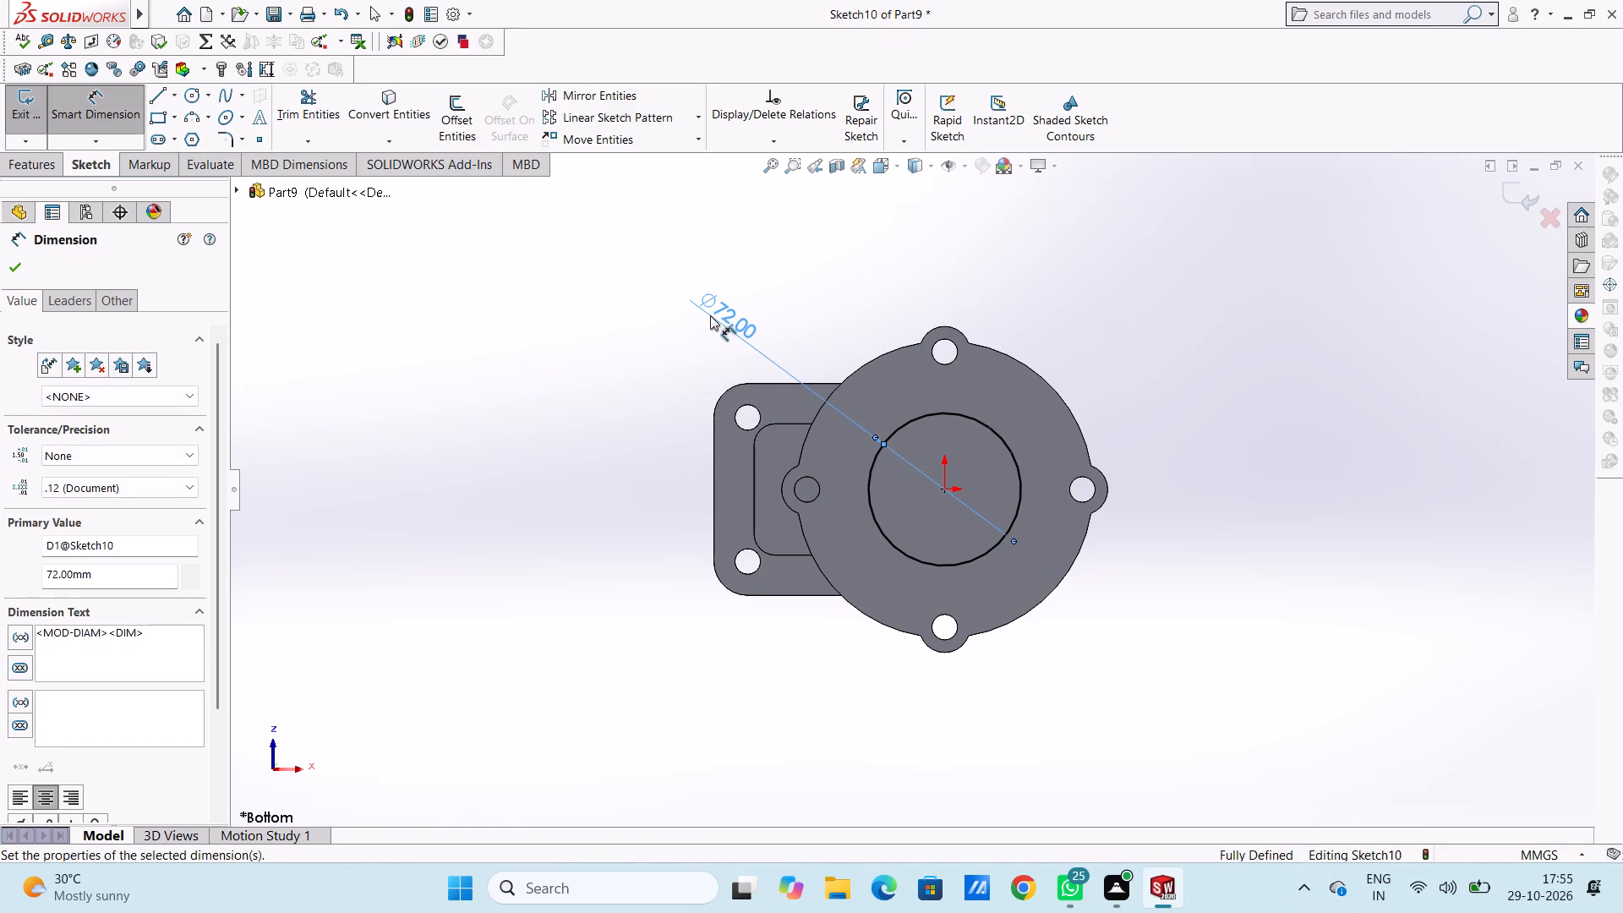
{"action": "left_click_drag", "start_coordinate": [648, 365], "coordinate": [640, 369]}
{"action": "scroll", "coordinate": [601, 271], "scroll_direction": "up", "scroll_amount": 1}
{"action": "middle_click_drag", "start_coordinate": [601, 280], "coordinate": [626, 625]}
{"action": "left_click", "coordinate": [85, 117]}
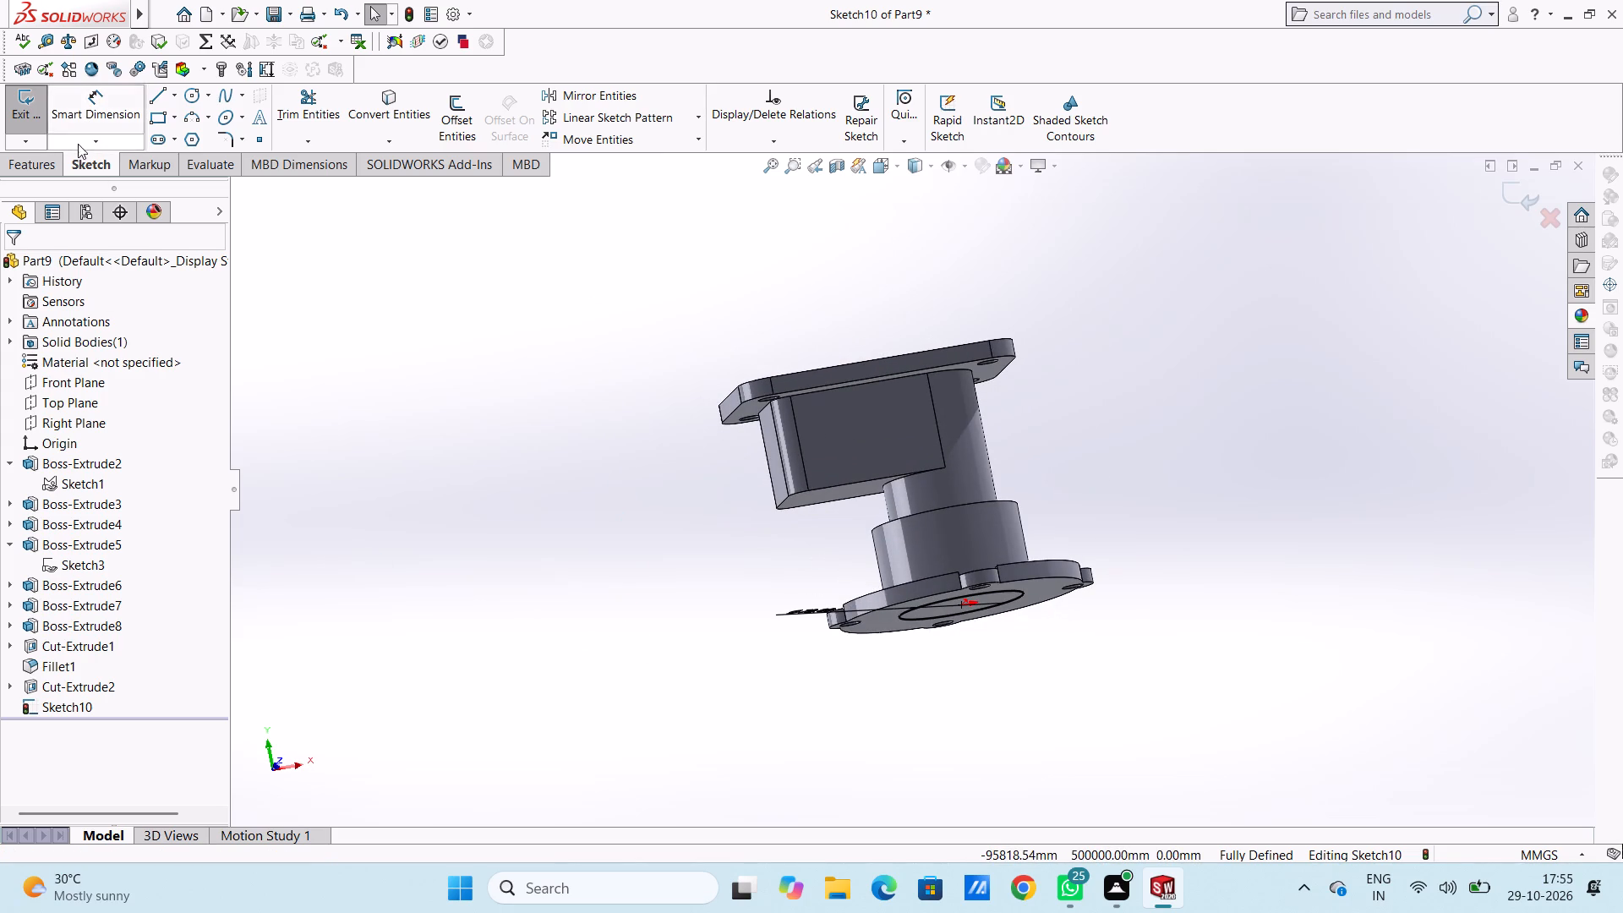
Cut the circle up into the plate and boss as a blind extruded cut, trying 41 and 51 mm depths and finishing at 46 mm.
{"action": "left_click", "coordinate": [36, 165]}
{"action": "left_click", "coordinate": [303, 118]}
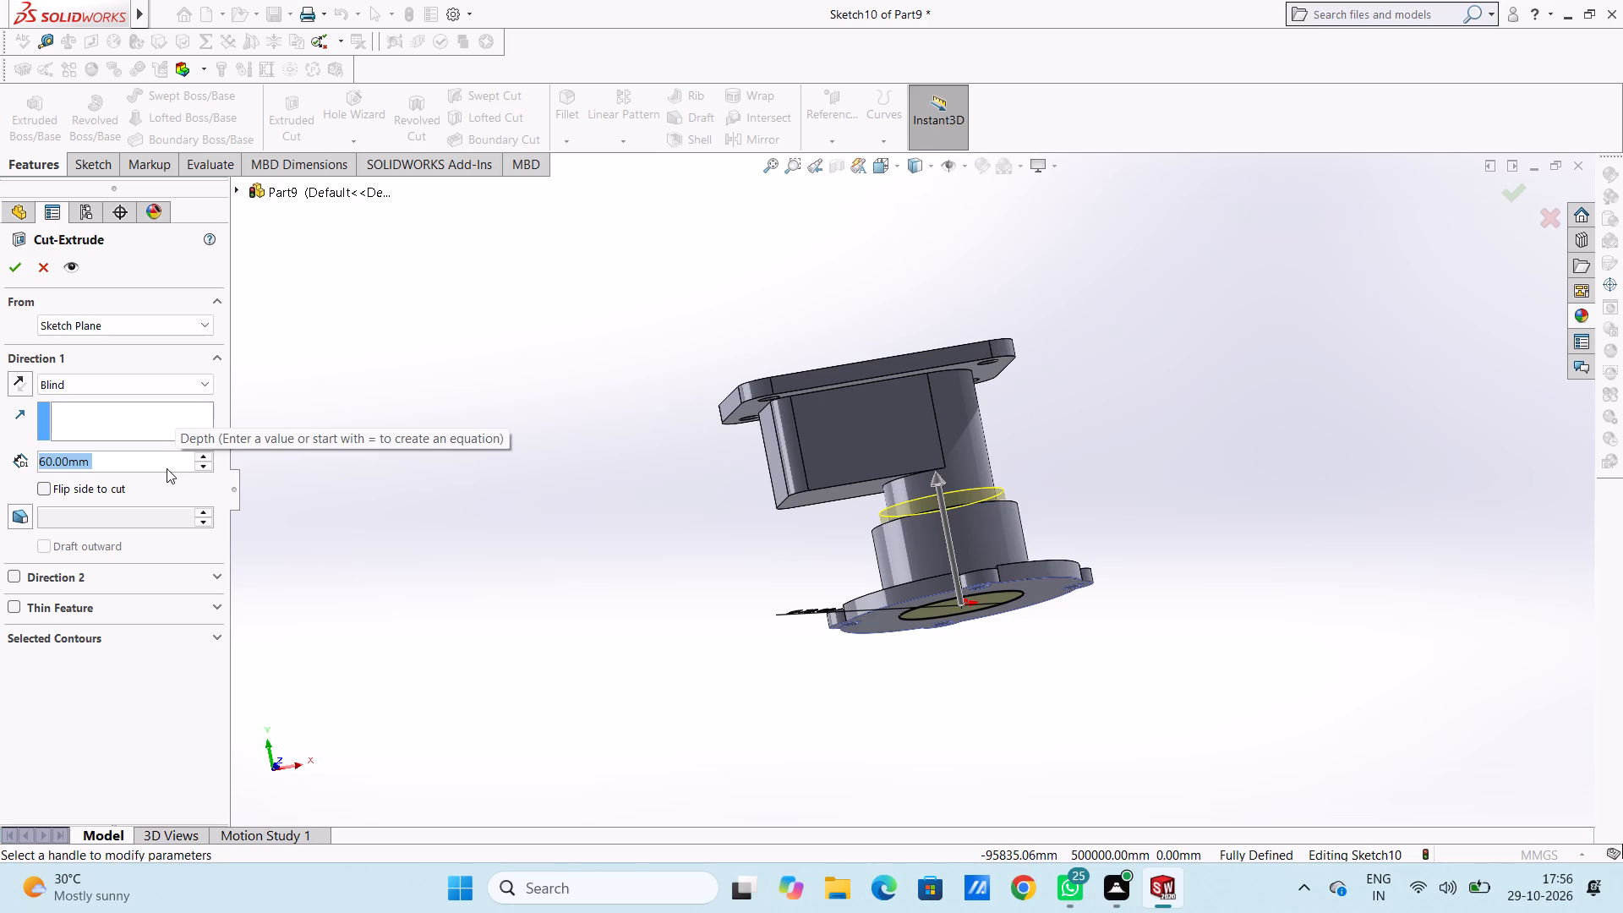
{"action": "type", "text": "41"}
{"action": "key", "text": "Return"}
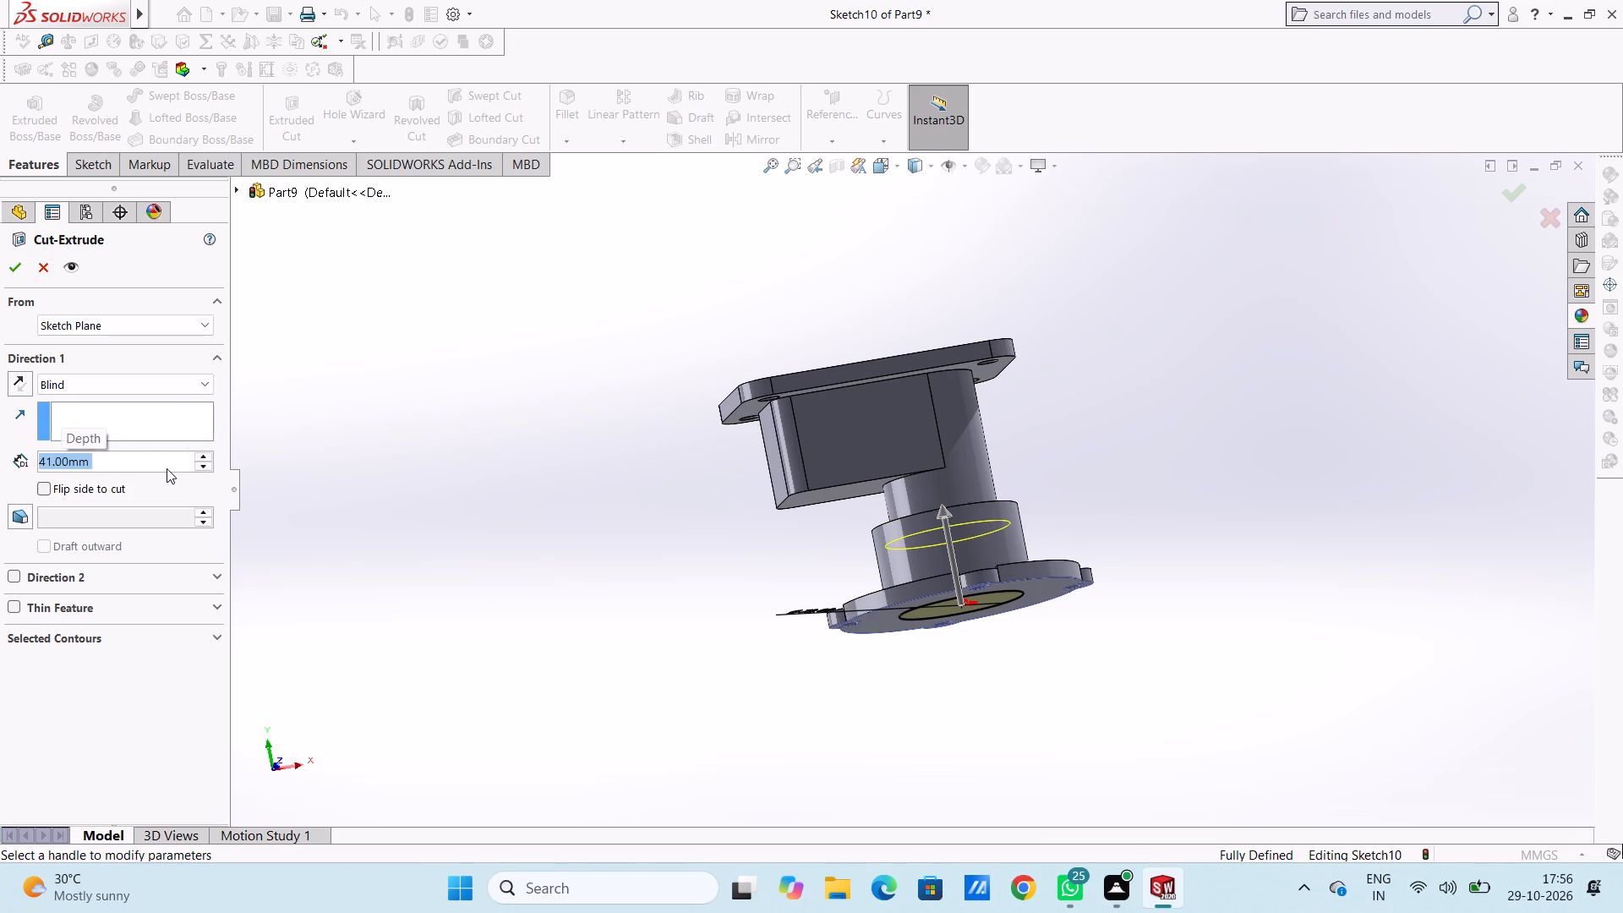
{"action": "middle_click_drag", "start_coordinate": [478, 364], "coordinate": [473, 399]}
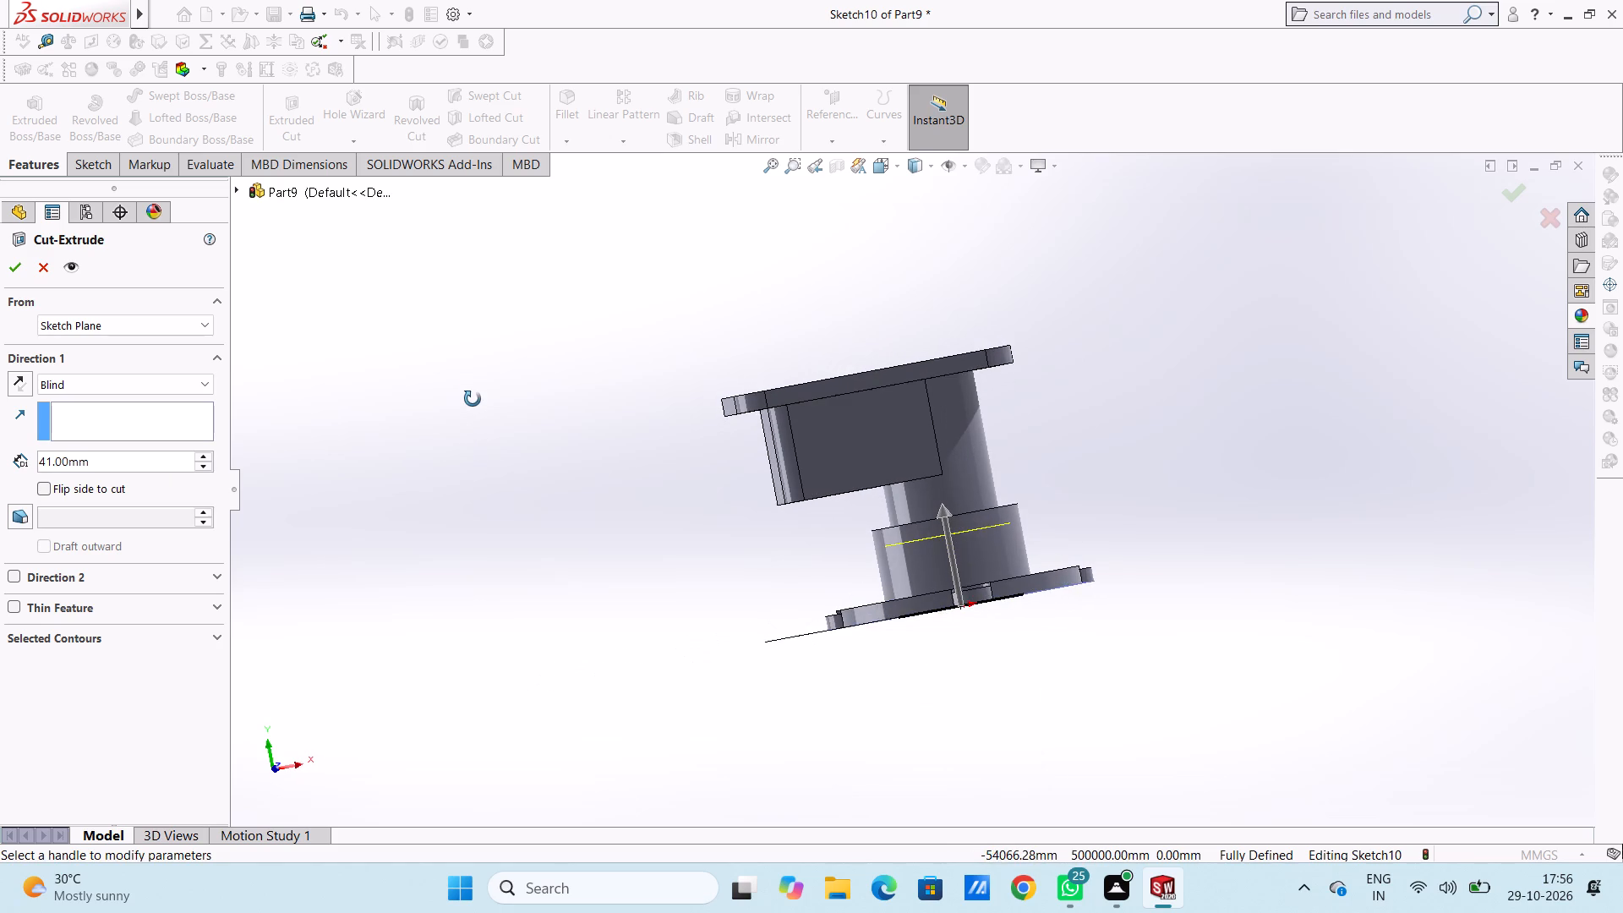
{"action": "middle_click_drag", "start_coordinate": [473, 399], "coordinate": [467, 405]}
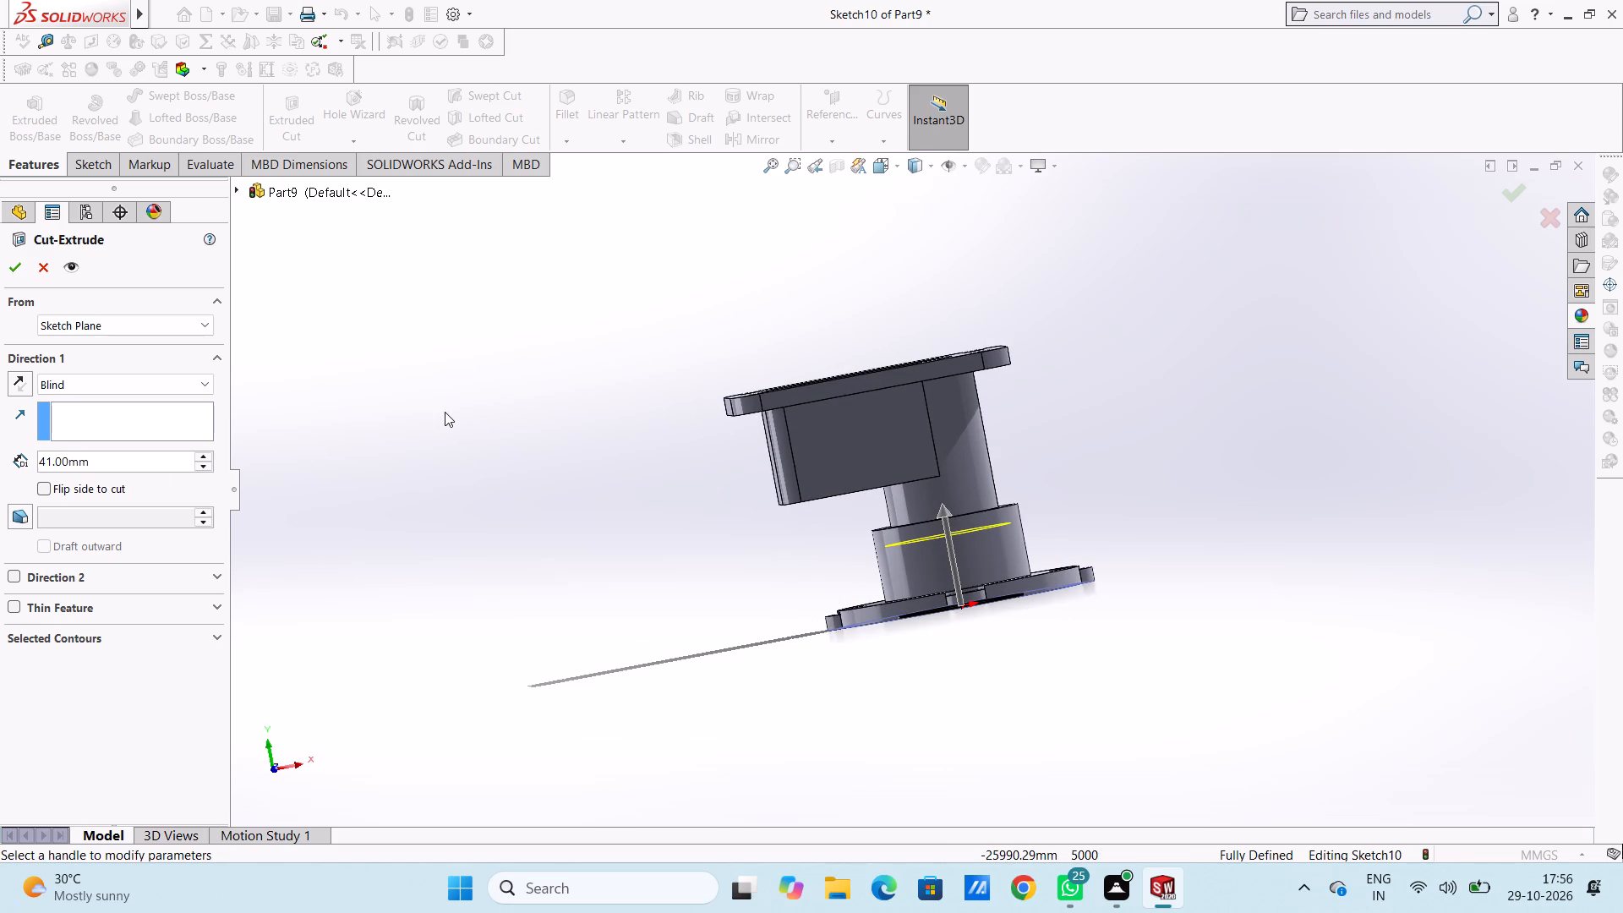
{"action": "double_click", "coordinate": [167, 458]}
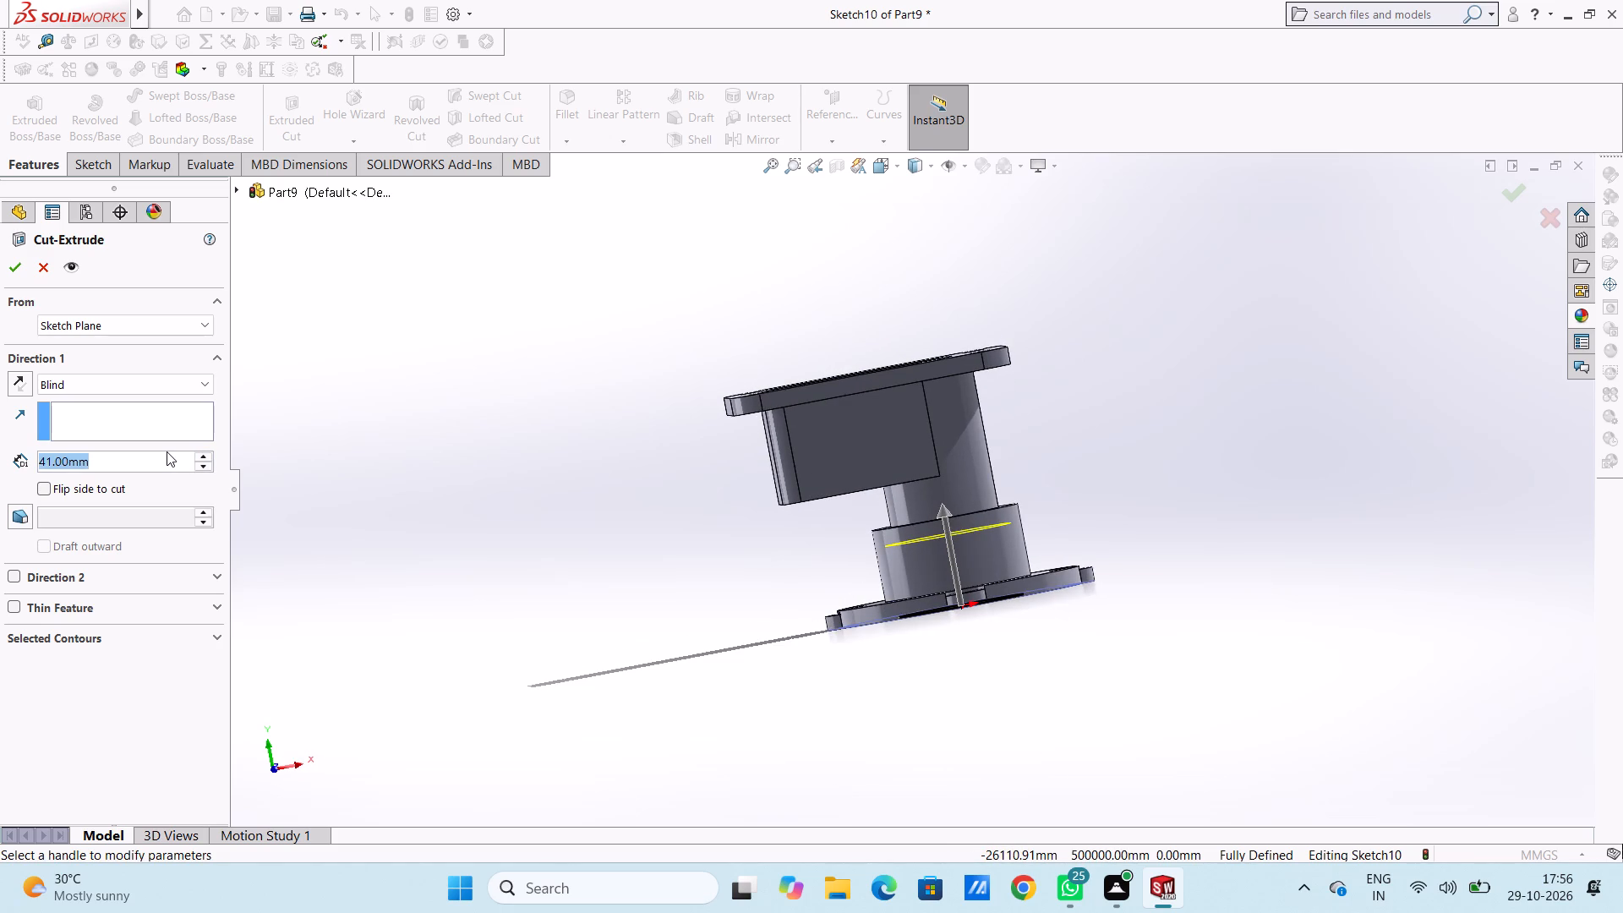
{"action": "type", "text": "51"}
{"action": "key", "text": "Return"}
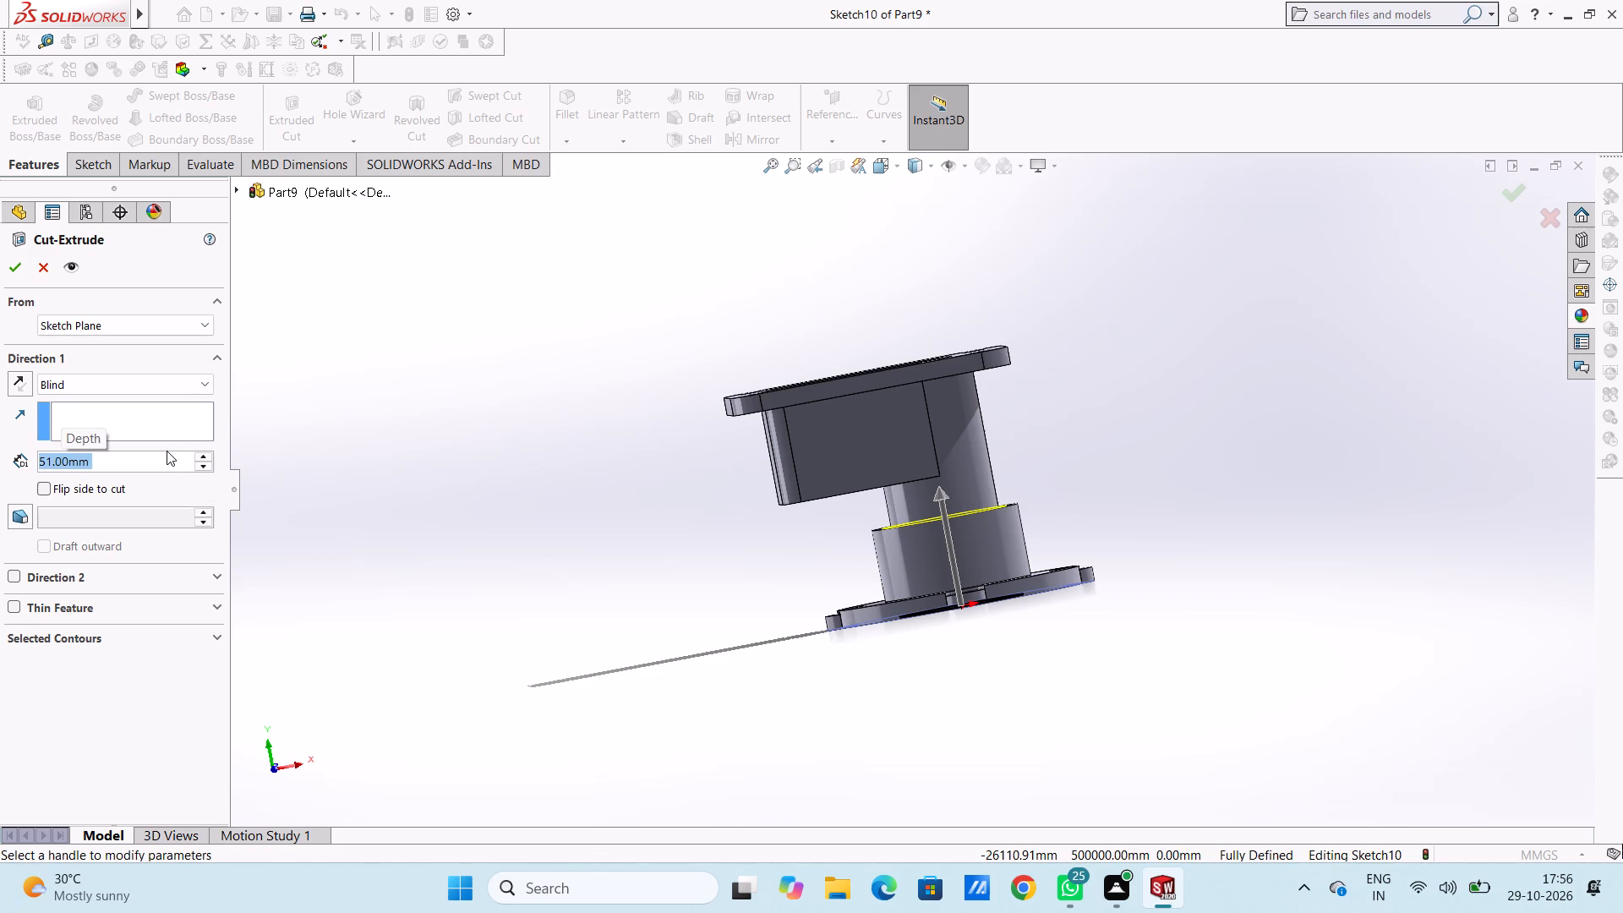
{"action": "type", "text": "46"}
{"action": "key", "text": "Return"}
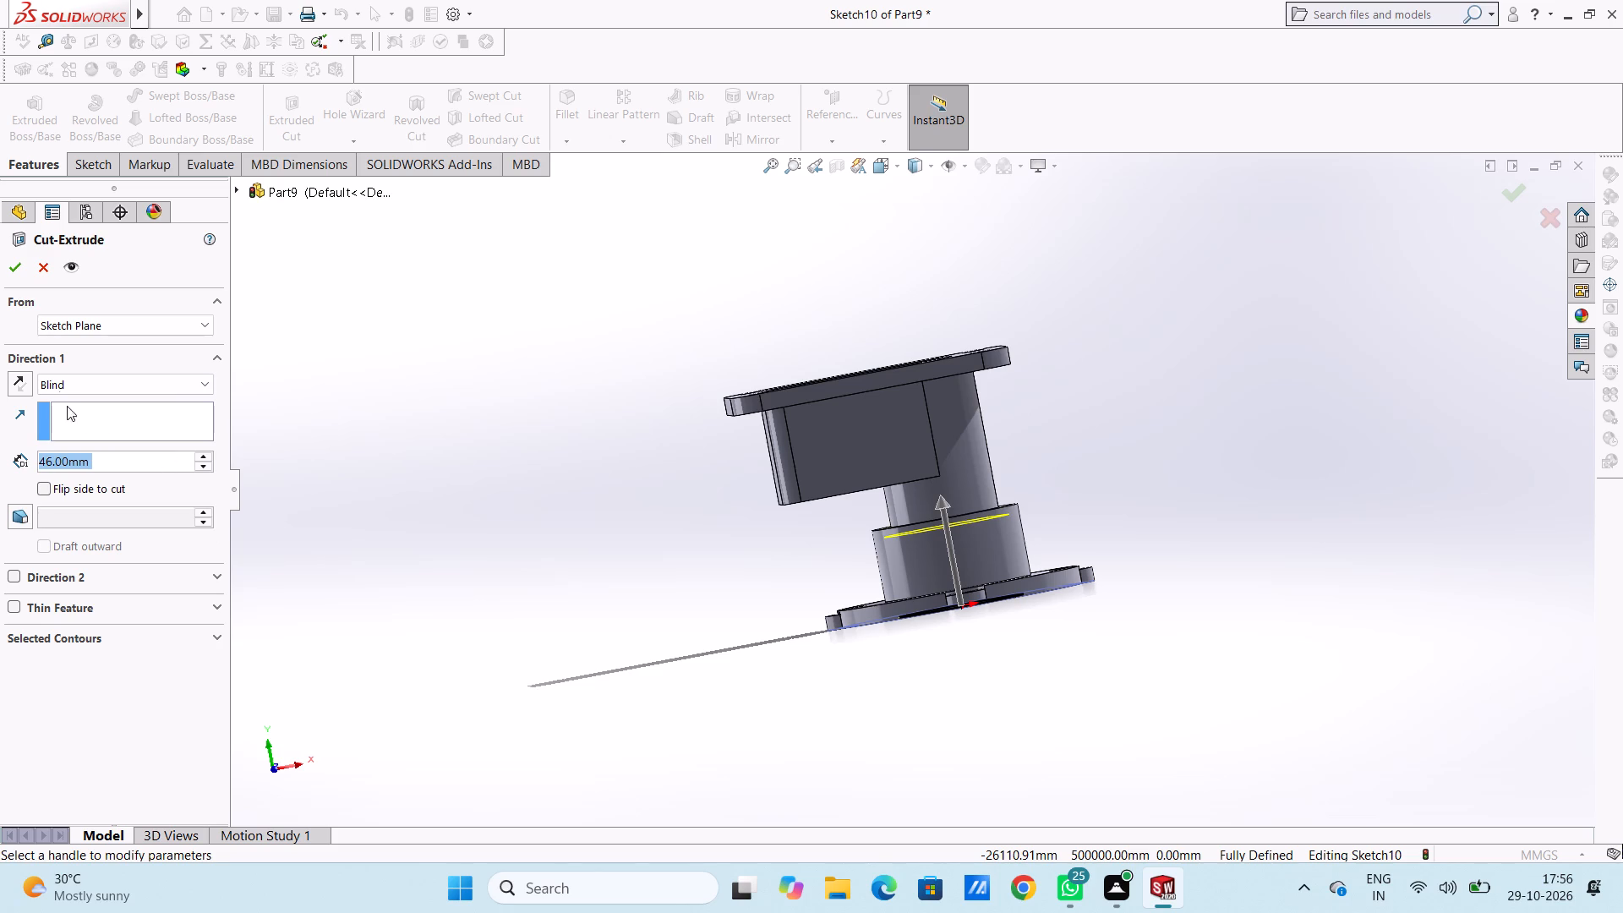
{"action": "left_click", "coordinate": [12, 261]}
{"action": "left_click", "coordinate": [407, 623]}
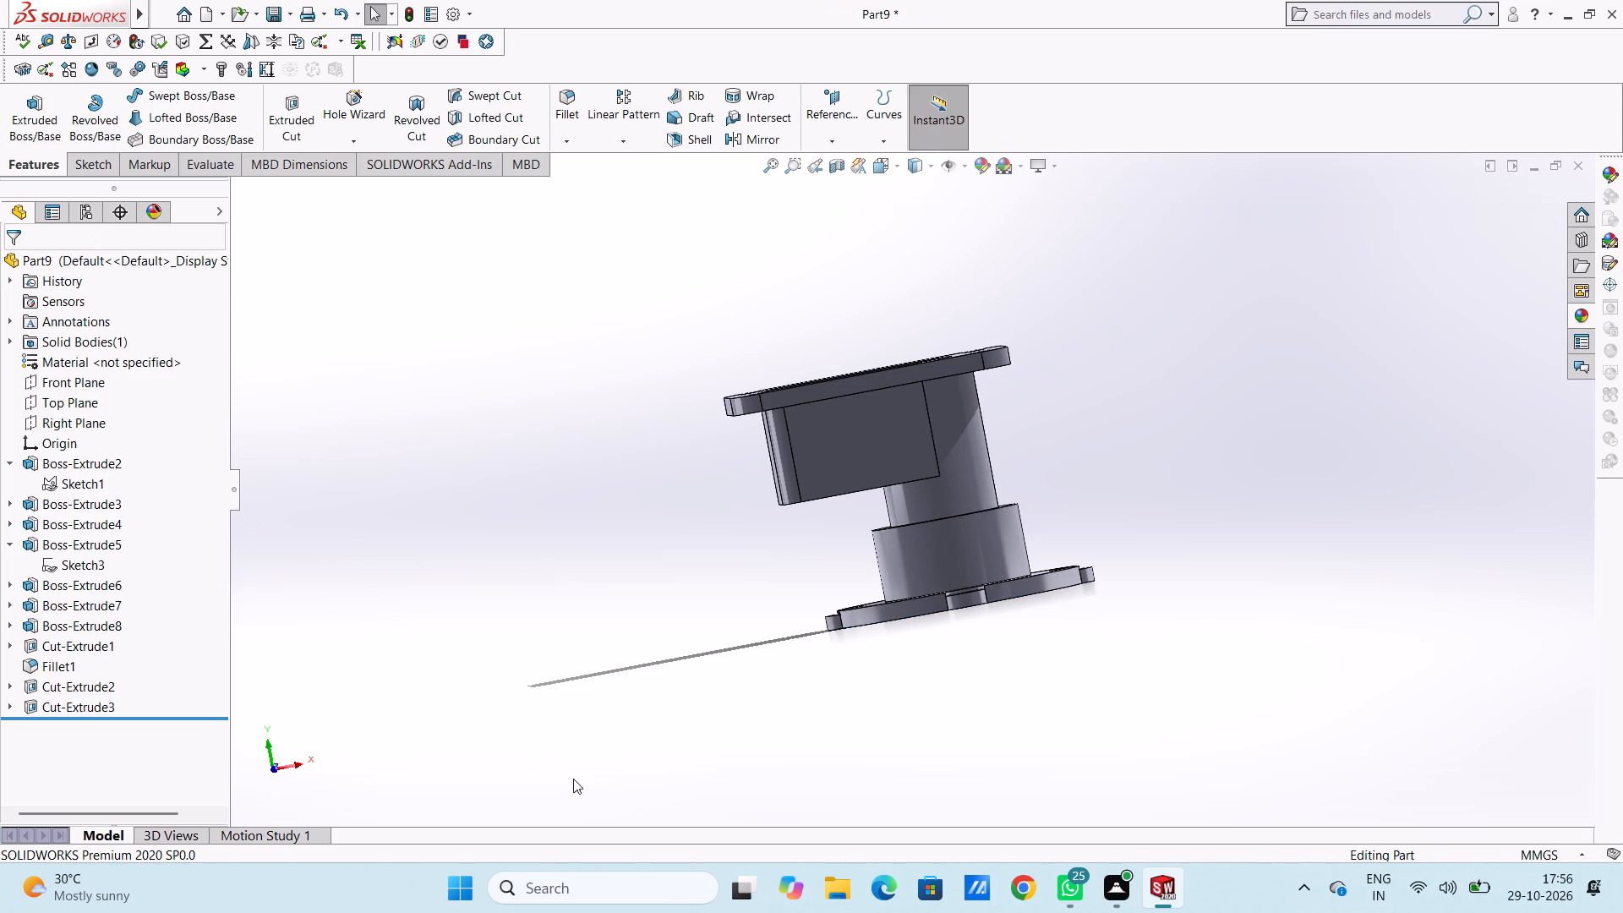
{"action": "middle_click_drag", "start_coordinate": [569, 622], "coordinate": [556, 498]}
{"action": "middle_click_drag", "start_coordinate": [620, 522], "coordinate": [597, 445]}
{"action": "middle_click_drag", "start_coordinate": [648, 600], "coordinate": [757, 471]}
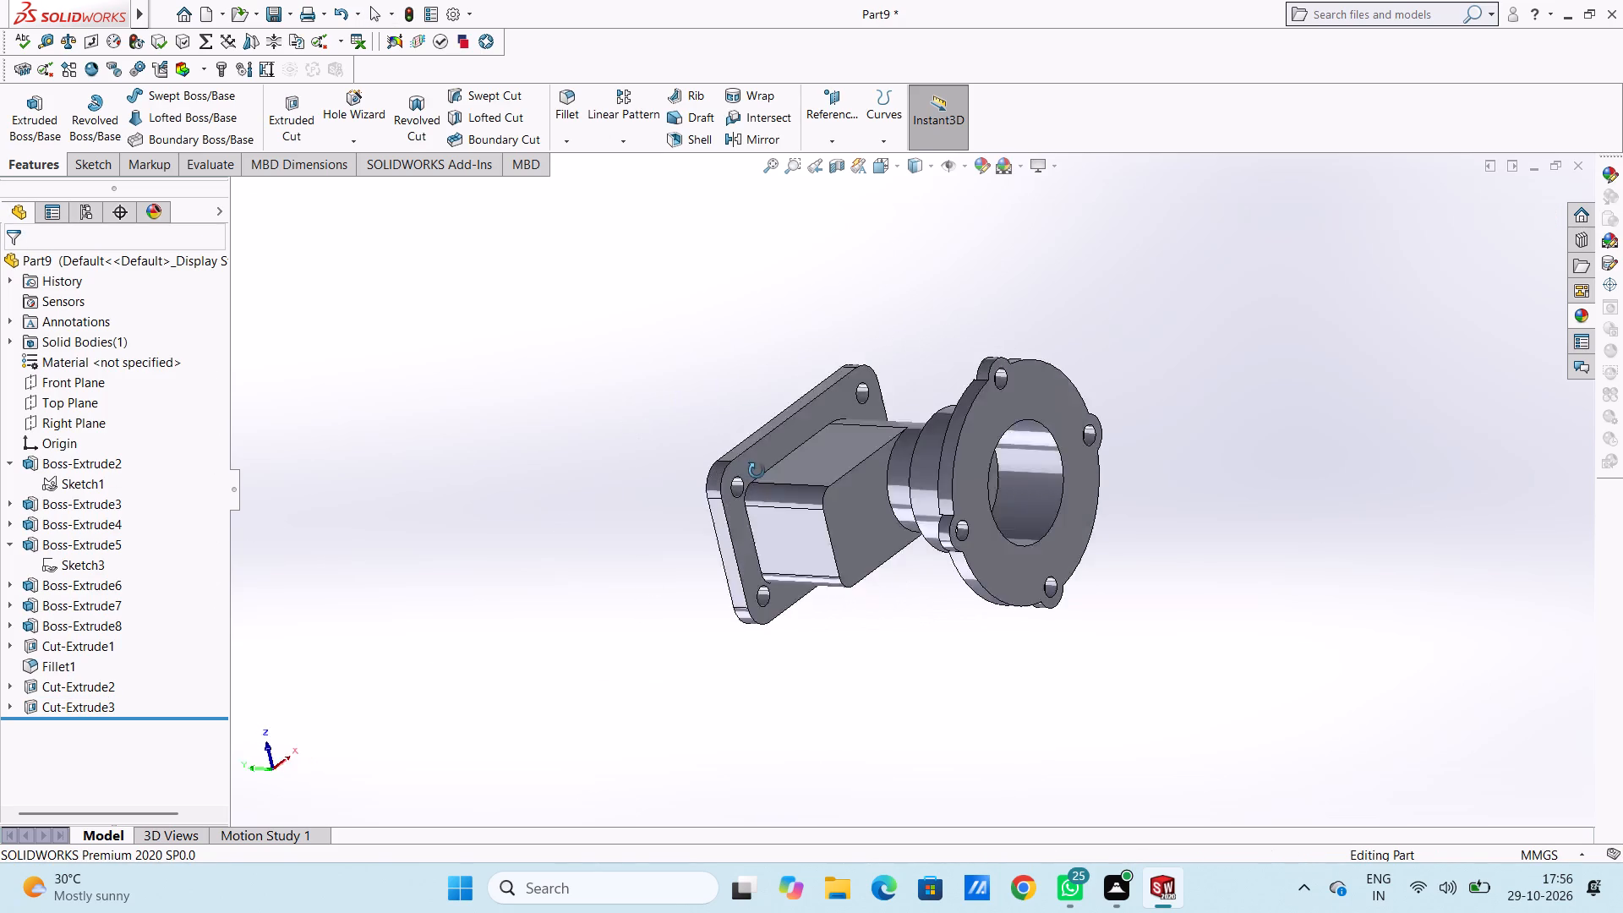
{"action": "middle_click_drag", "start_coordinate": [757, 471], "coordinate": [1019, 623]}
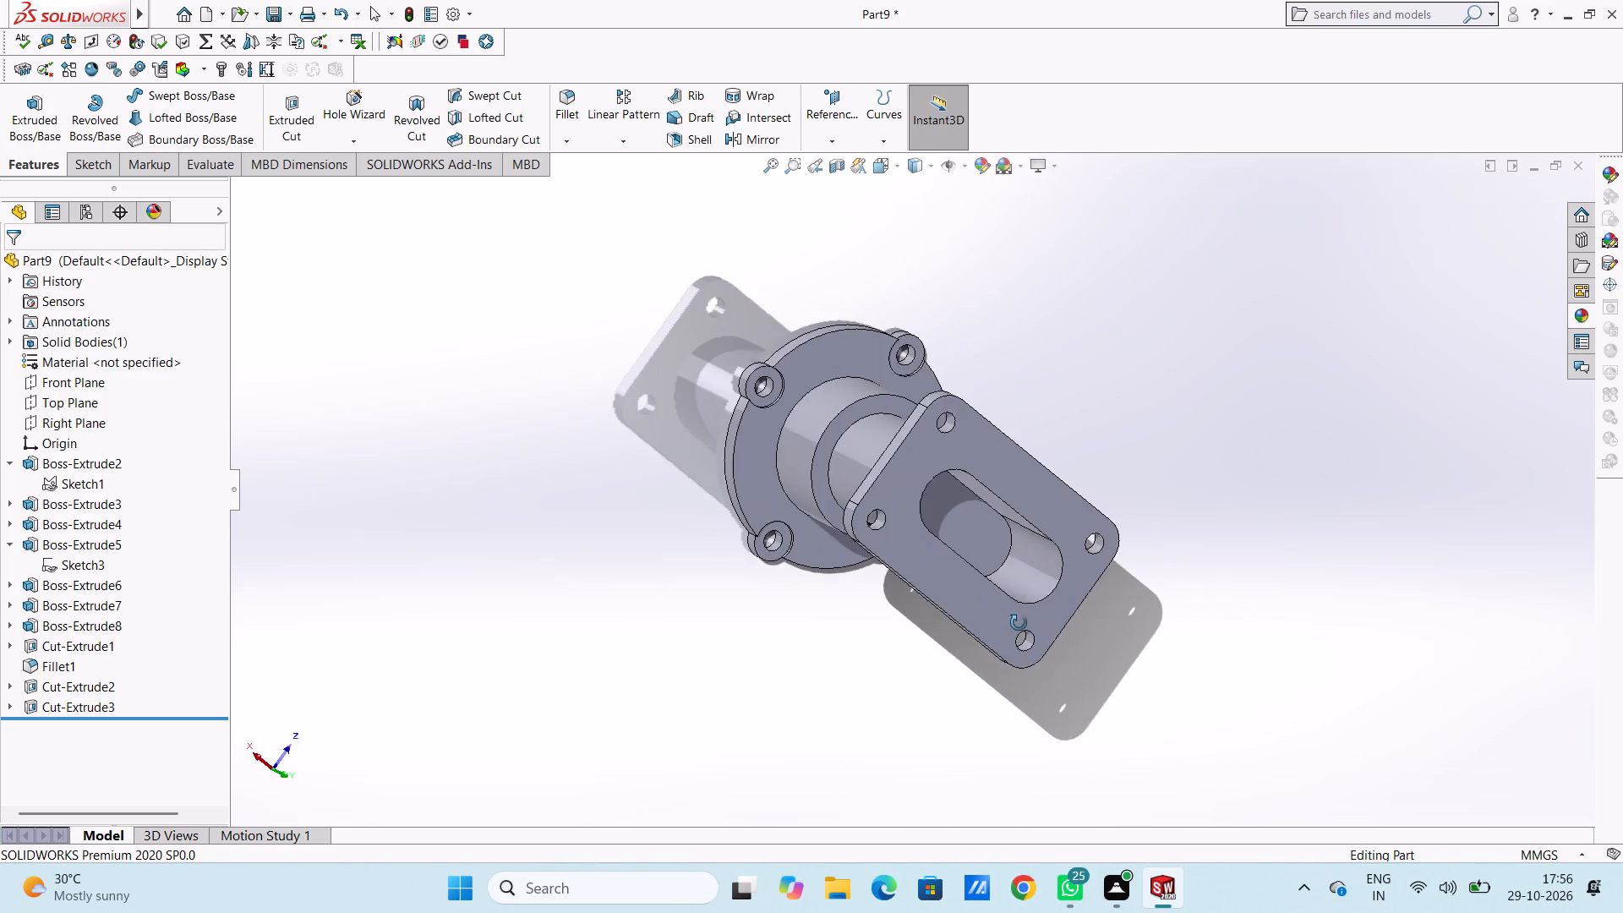
Examine the slotted top flange, the block and cylinder sides, and the bore in the underside from several angles.
{"action": "middle_click_drag", "start_coordinate": [1019, 623], "coordinate": [976, 592]}
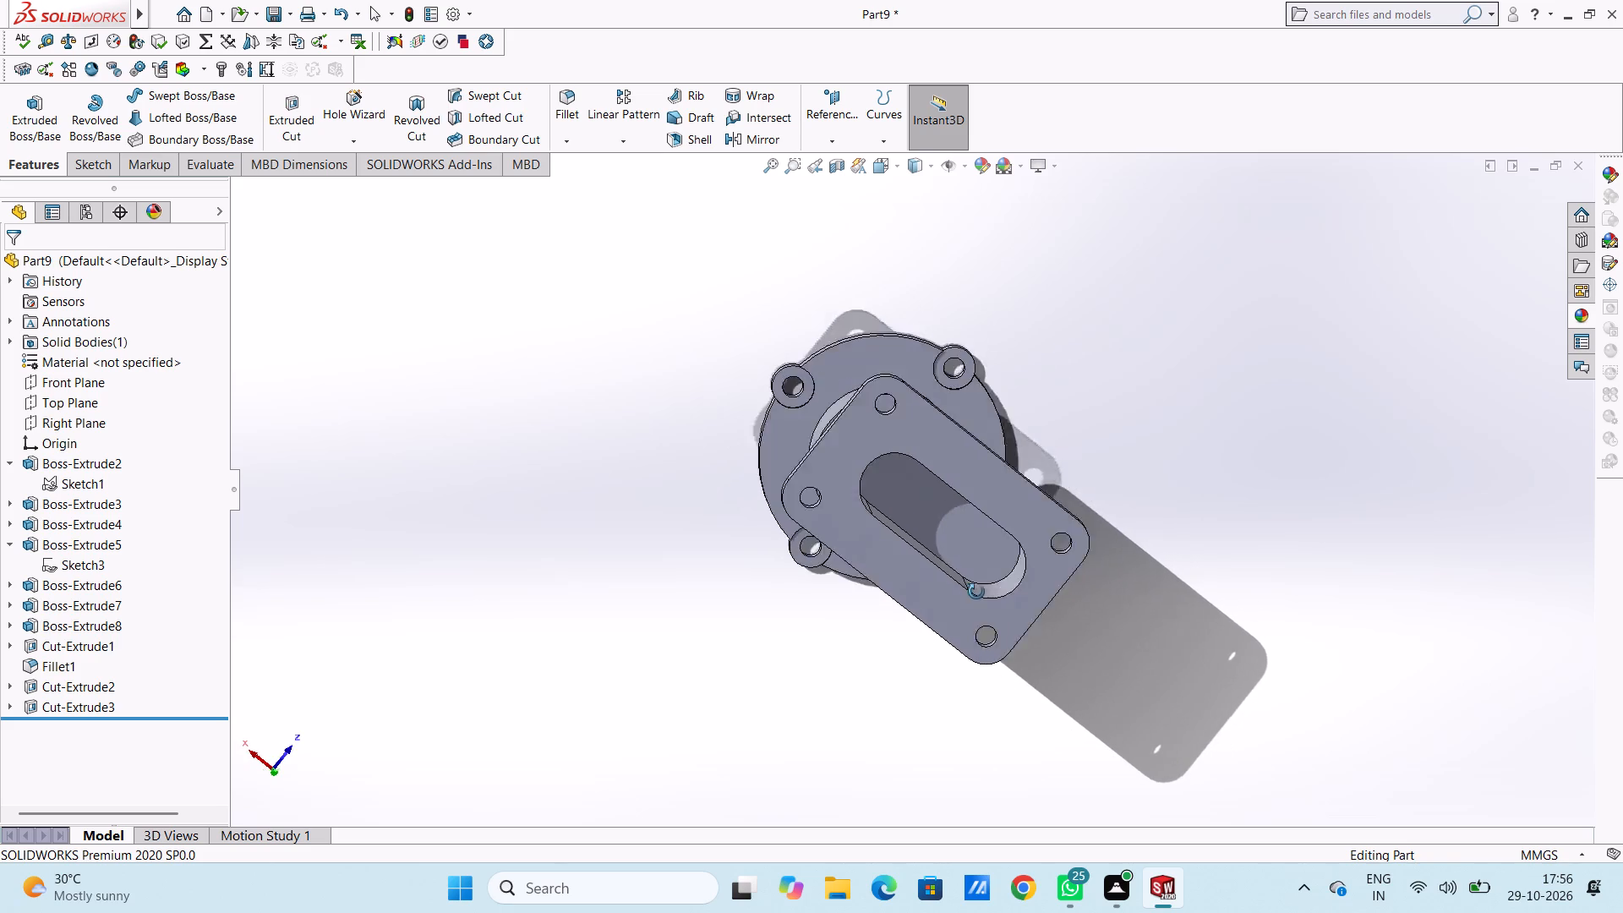
{"action": "middle_click_drag", "start_coordinate": [976, 592], "coordinate": [949, 501]}
{"action": "middle_click", "coordinate": [949, 501]}
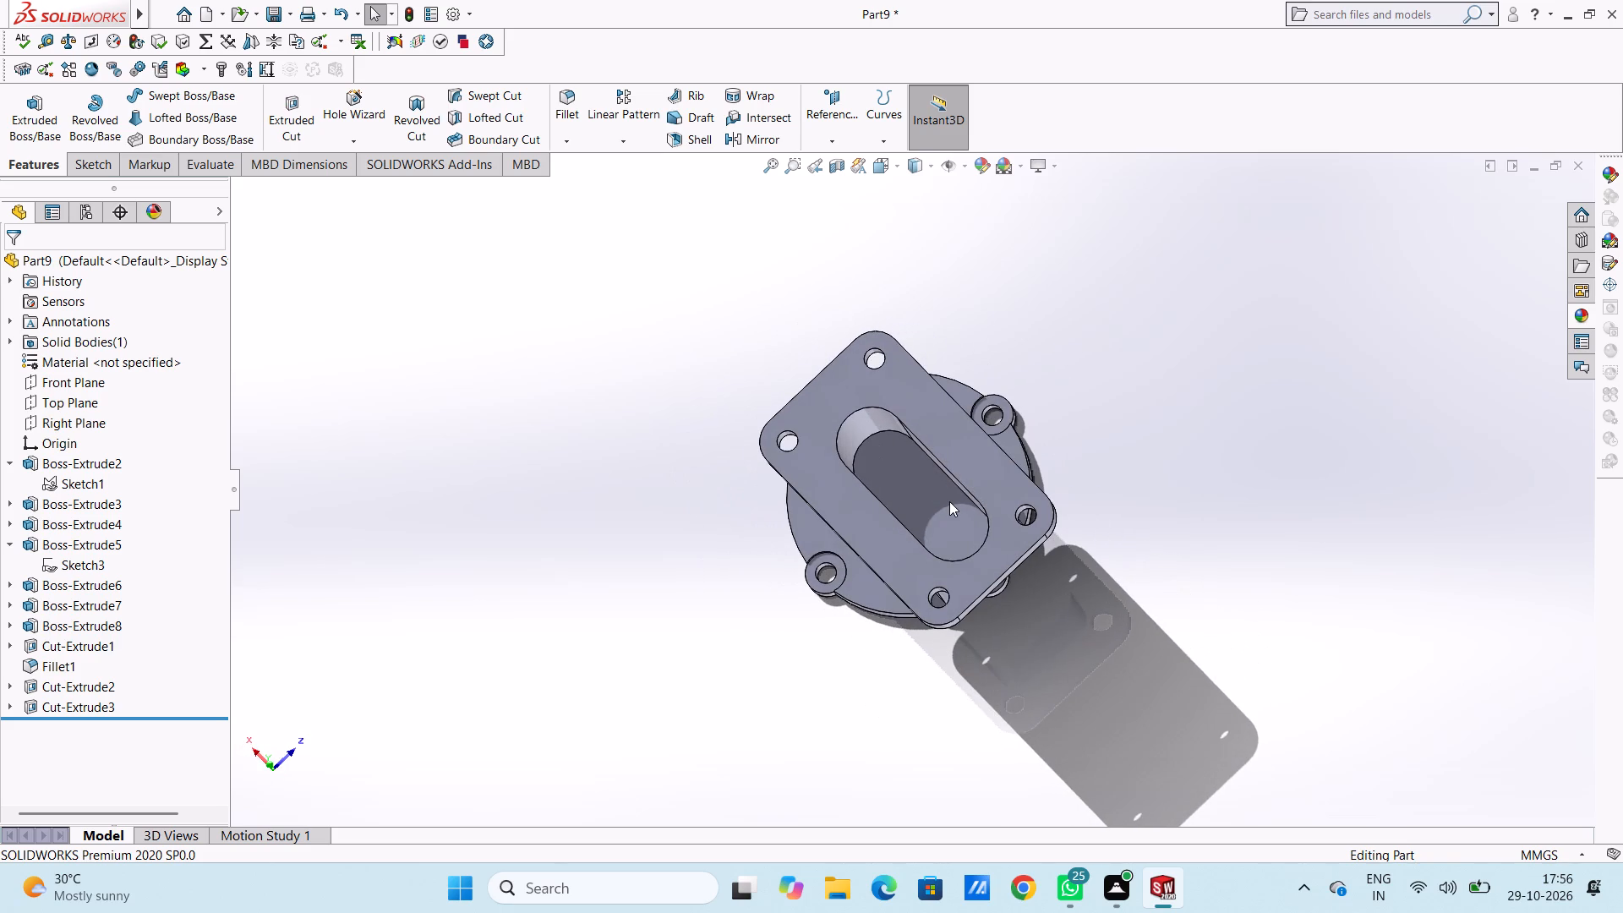
{"action": "middle_click", "coordinate": [949, 501]}
{"action": "middle_click", "coordinate": [949, 501]}
{"action": "middle_click", "coordinate": [949, 501]}
{"action": "middle_click", "coordinate": [949, 501]}
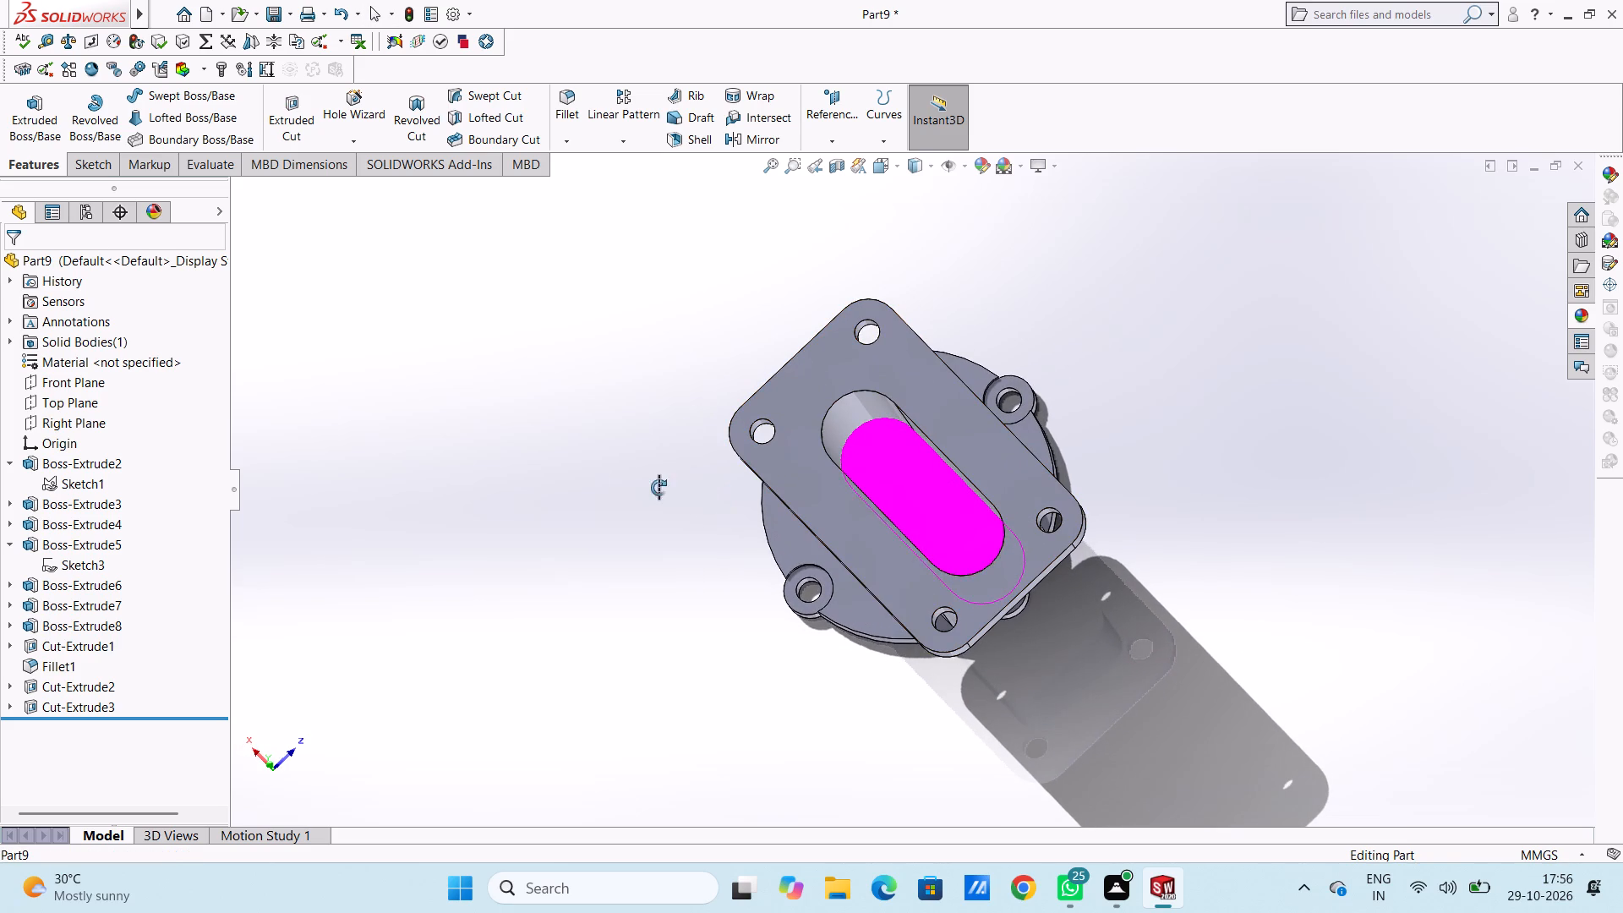
{"action": "left_click", "coordinate": [539, 486]}
{"action": "middle_click_drag", "start_coordinate": [609, 537], "coordinate": [668, 361]}
{"action": "middle_click_drag", "start_coordinate": [649, 529], "coordinate": [631, 507]}
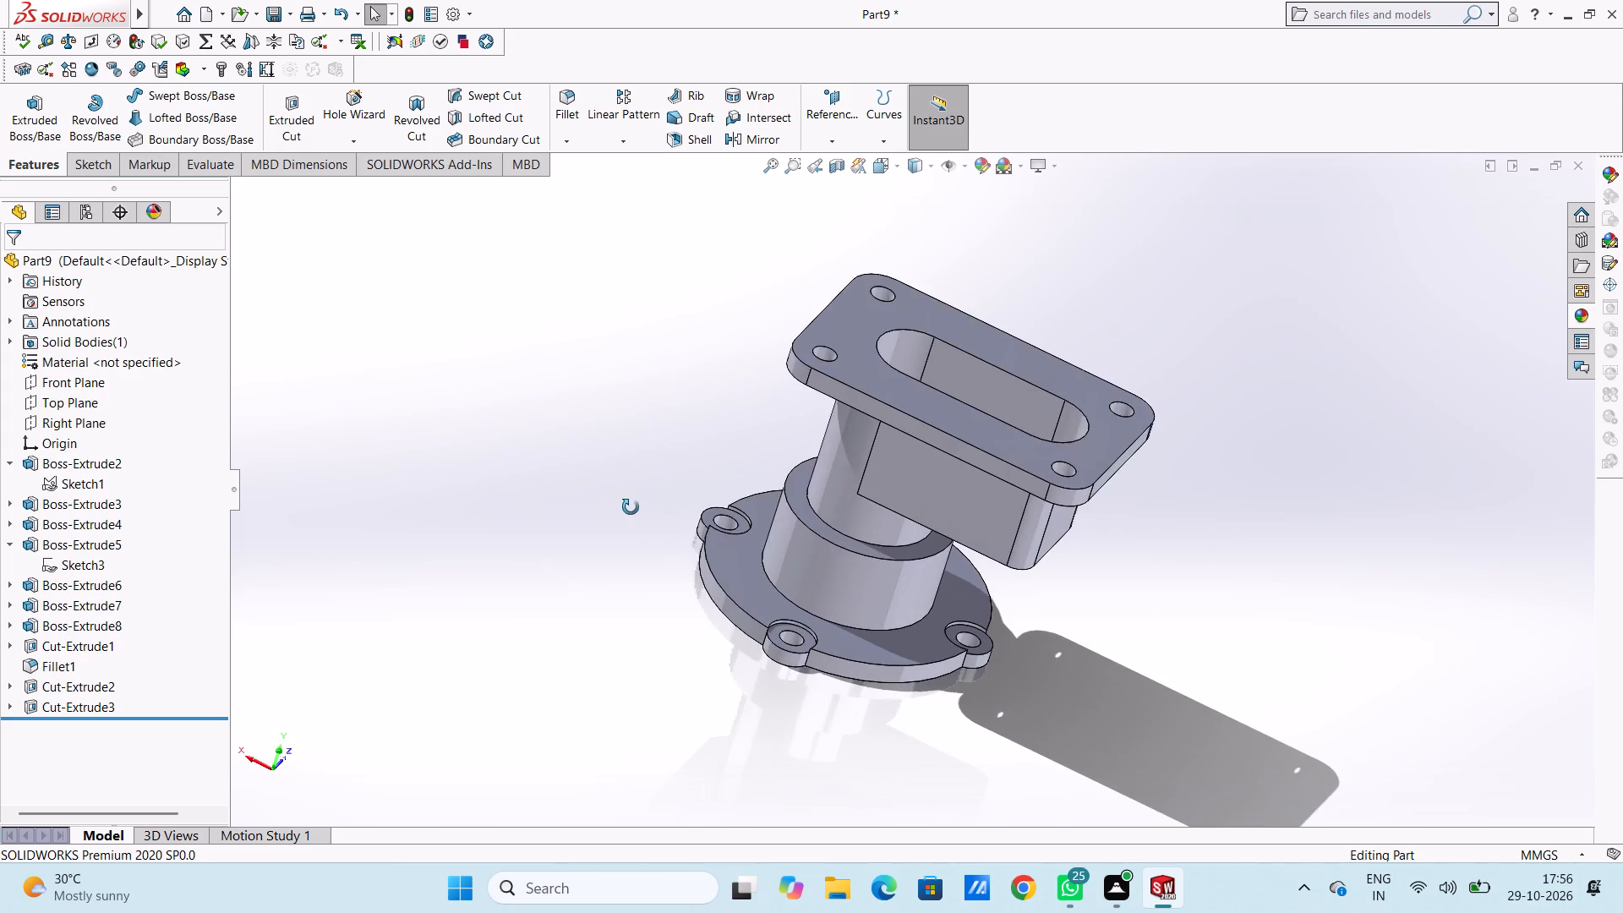
{"action": "middle_click_drag", "start_coordinate": [631, 507], "coordinate": [544, 469]}
{"action": "middle_click_drag", "start_coordinate": [614, 529], "coordinate": [524, 559]}
{"action": "middle_click_drag", "start_coordinate": [642, 499], "coordinate": [555, 680]}
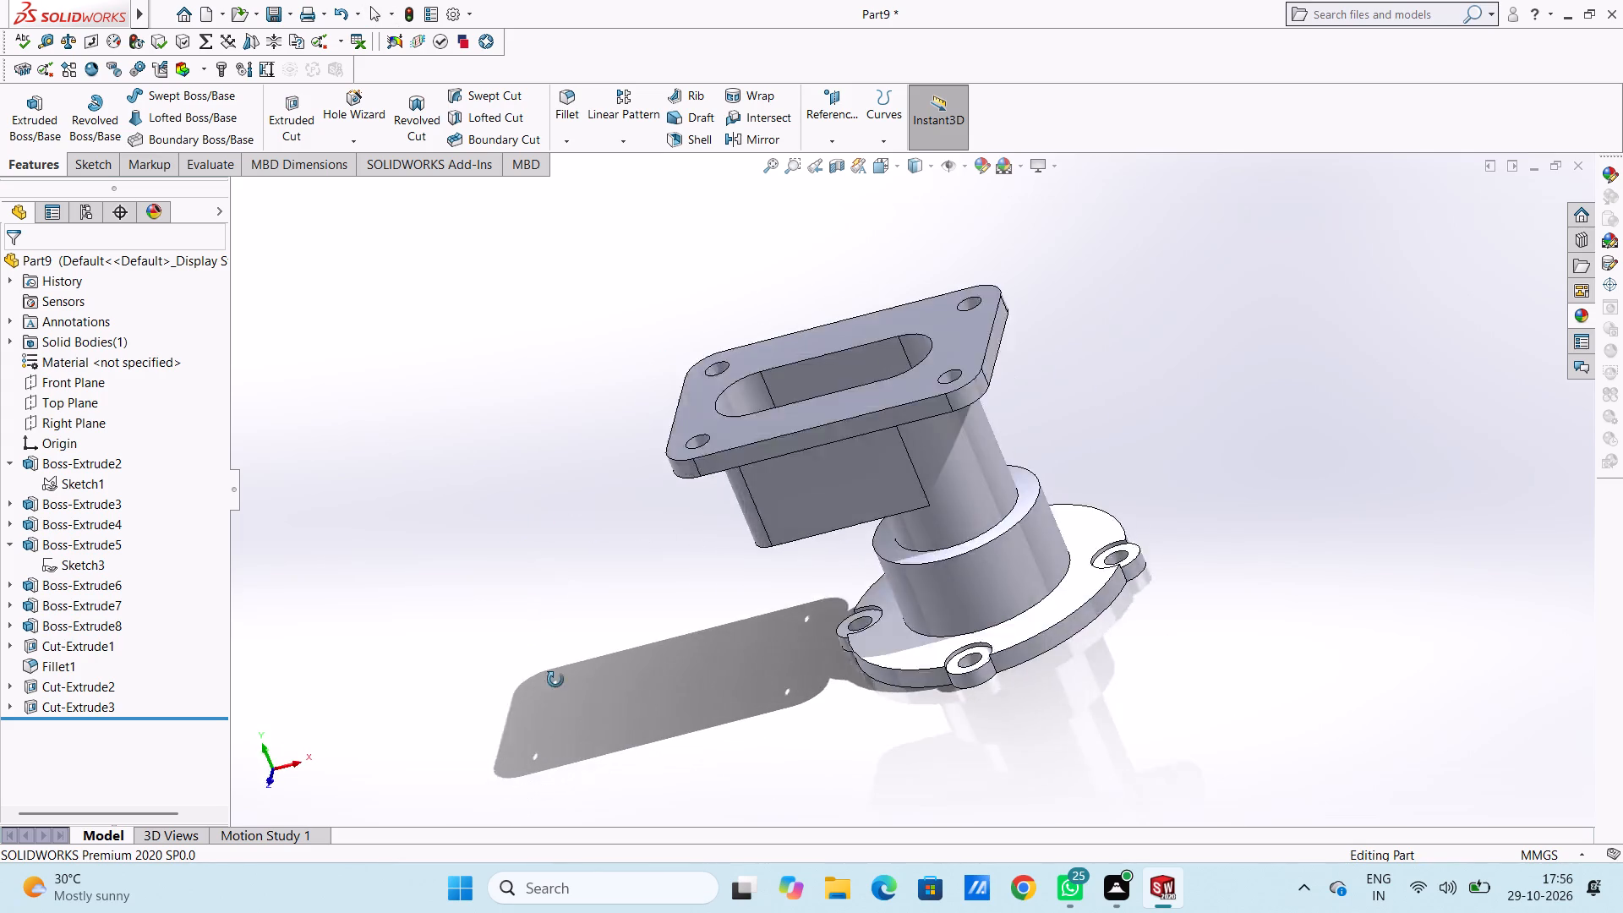
{"action": "middle_click_drag", "start_coordinate": [555, 680], "coordinate": [592, 700]}
{"action": "middle_click_drag", "start_coordinate": [587, 506], "coordinate": [564, 382]}
{"action": "middle_click_drag", "start_coordinate": [630, 628], "coordinate": [632, 479]}
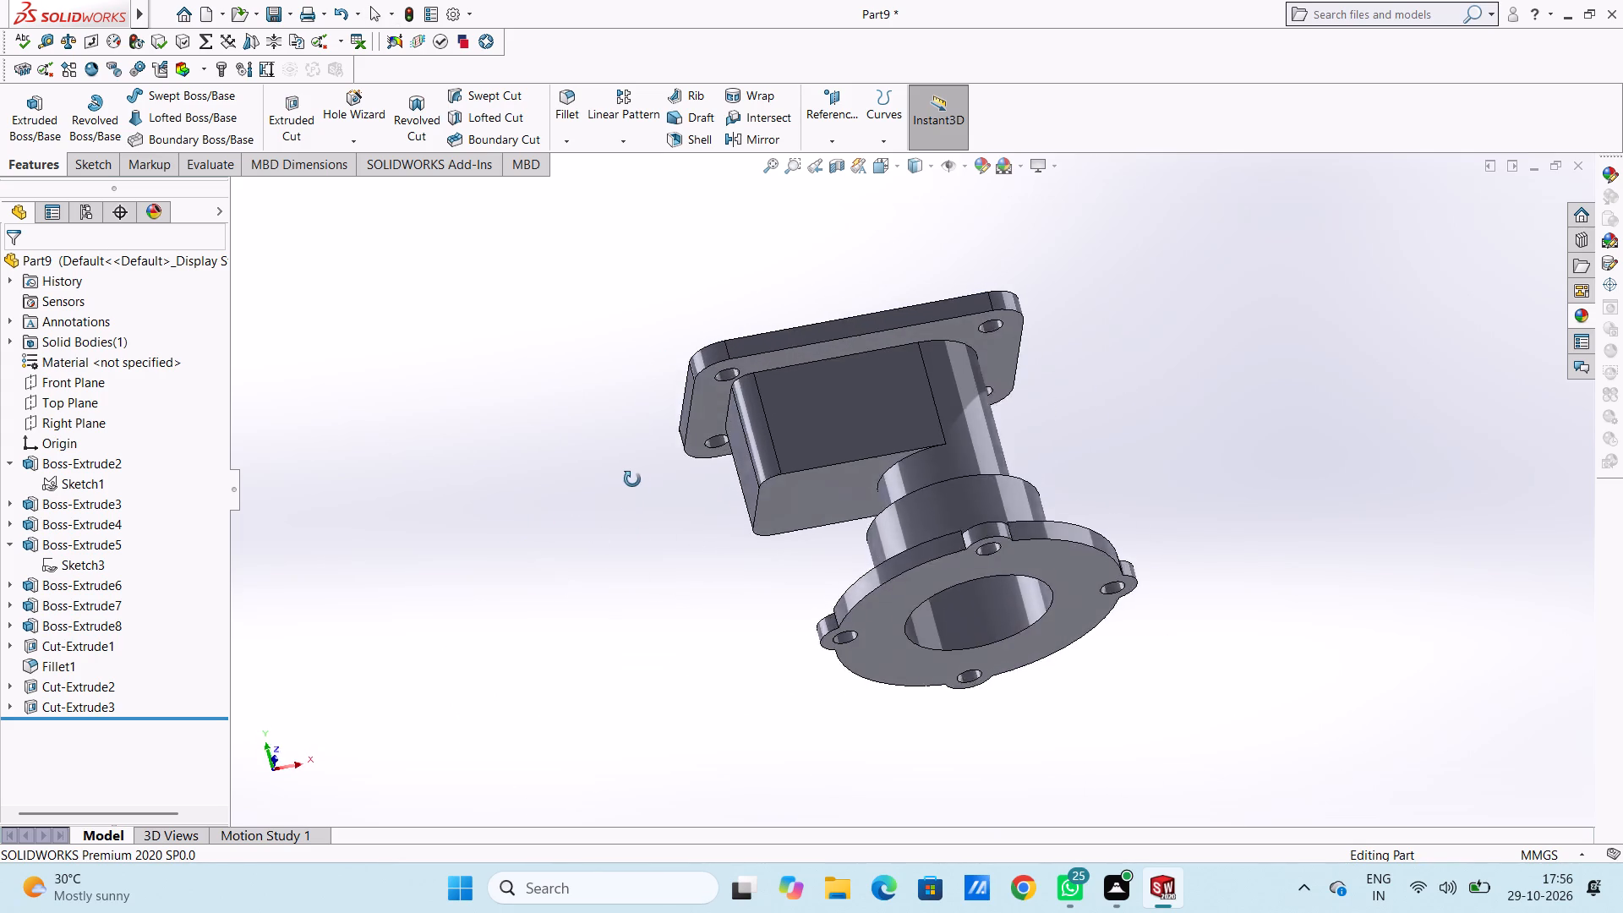
{"action": "middle_click_drag", "start_coordinate": [632, 479], "coordinate": [604, 517]}
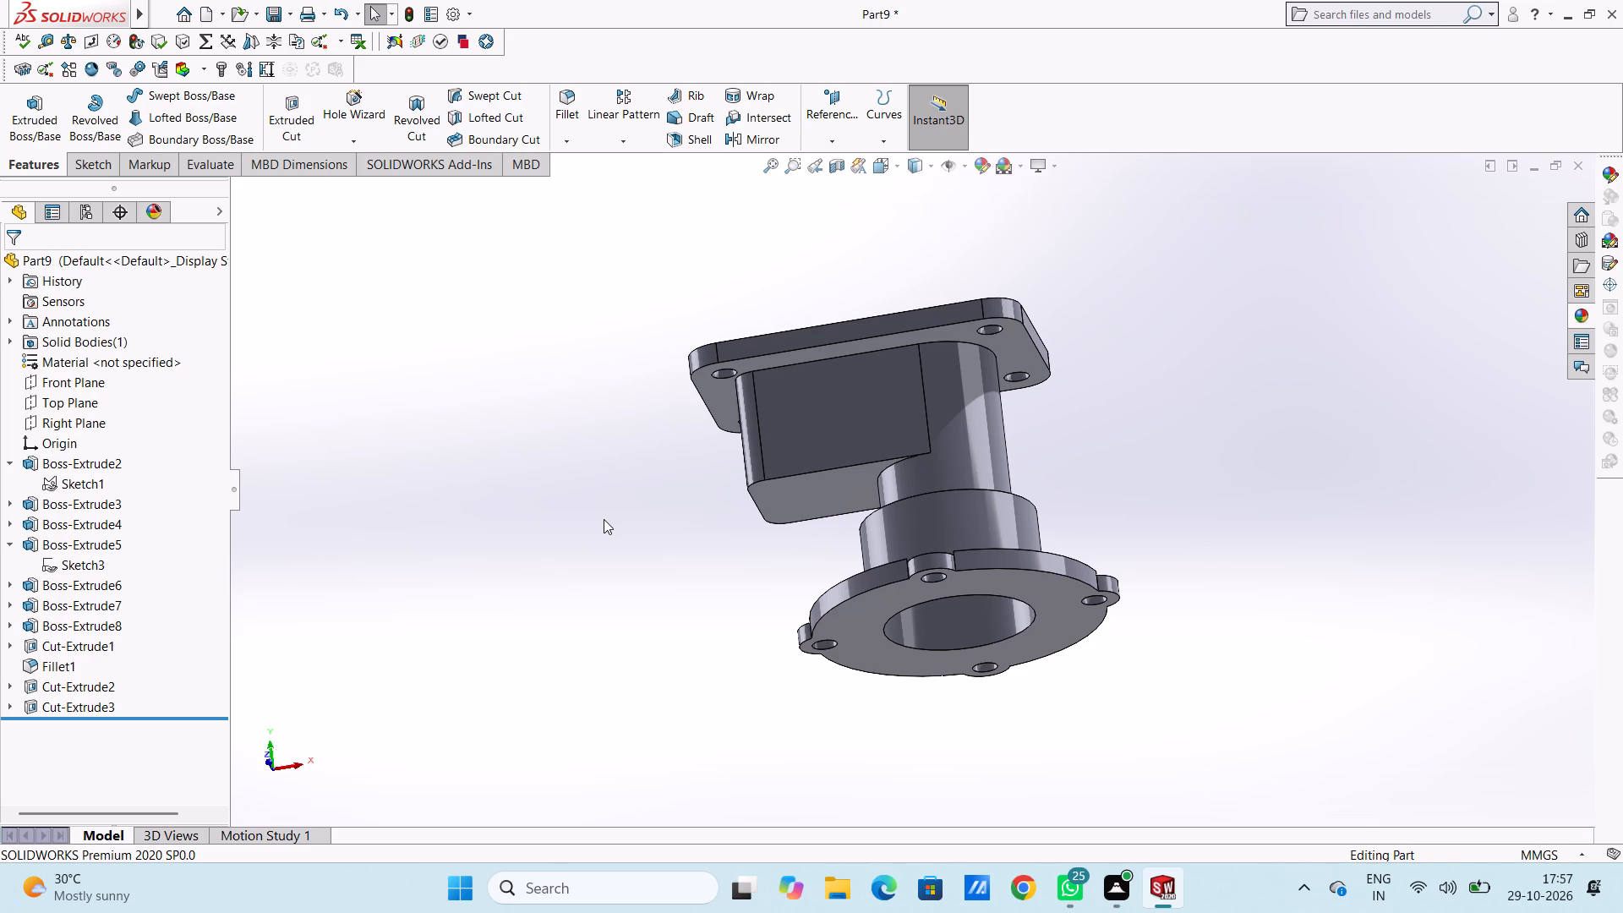
Start a sketch on the inner end face of the 72 mm bore and draw a circle about 42 mm in diameter centred on the origin.
{"action": "key", "text": "ctrl+6"}
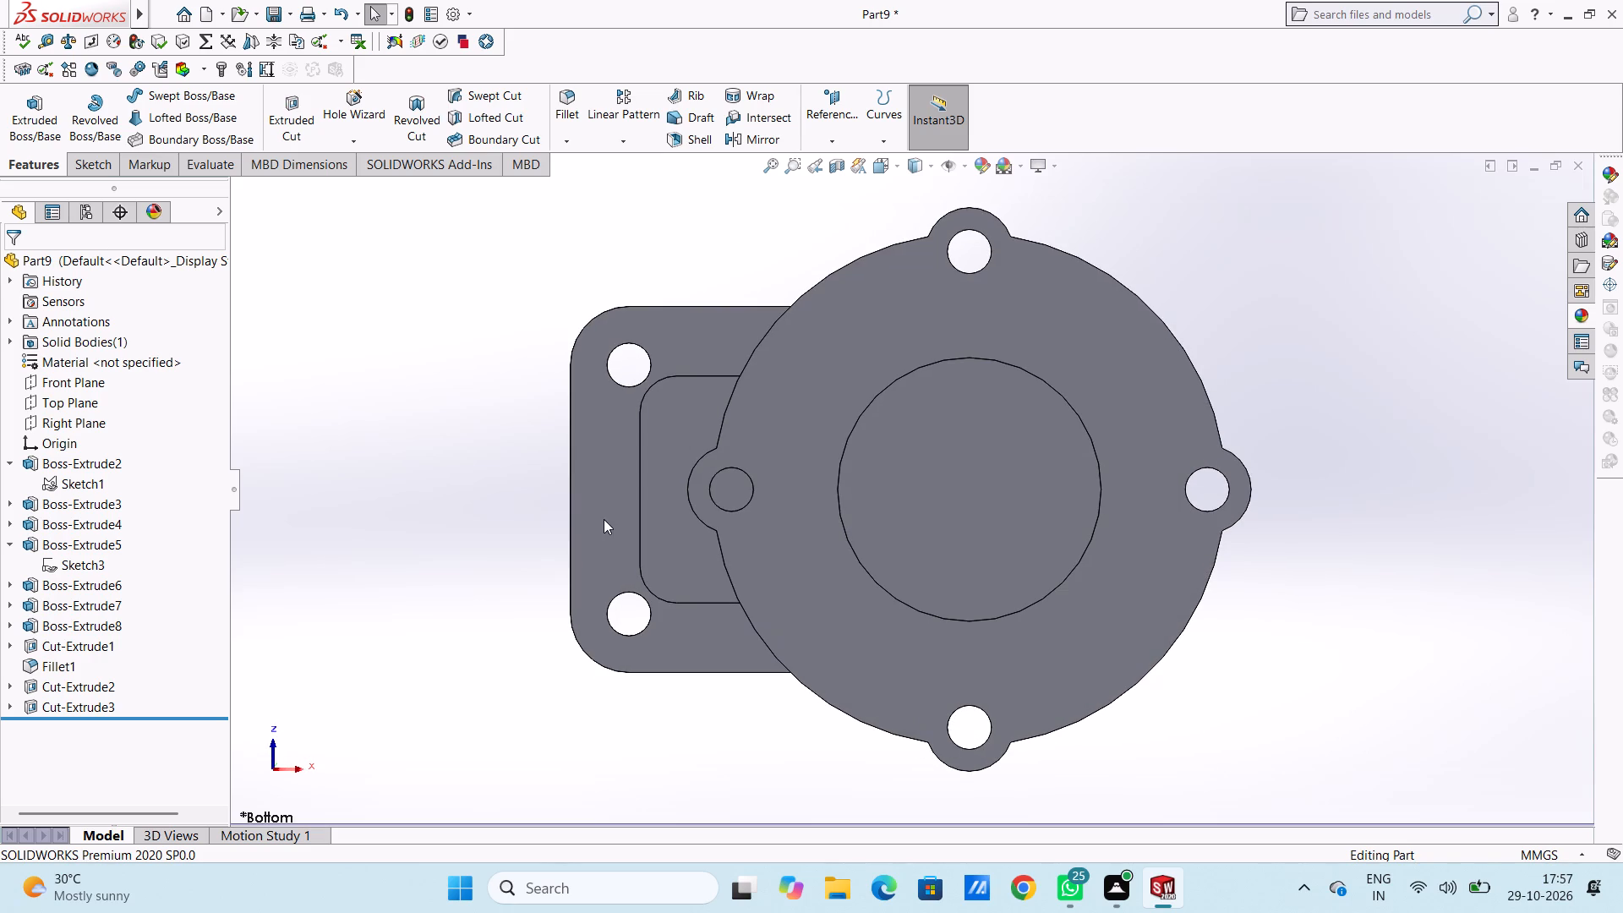
{"action": "left_click", "coordinate": [1005, 506]}
{"action": "left_click", "coordinate": [1087, 456]}
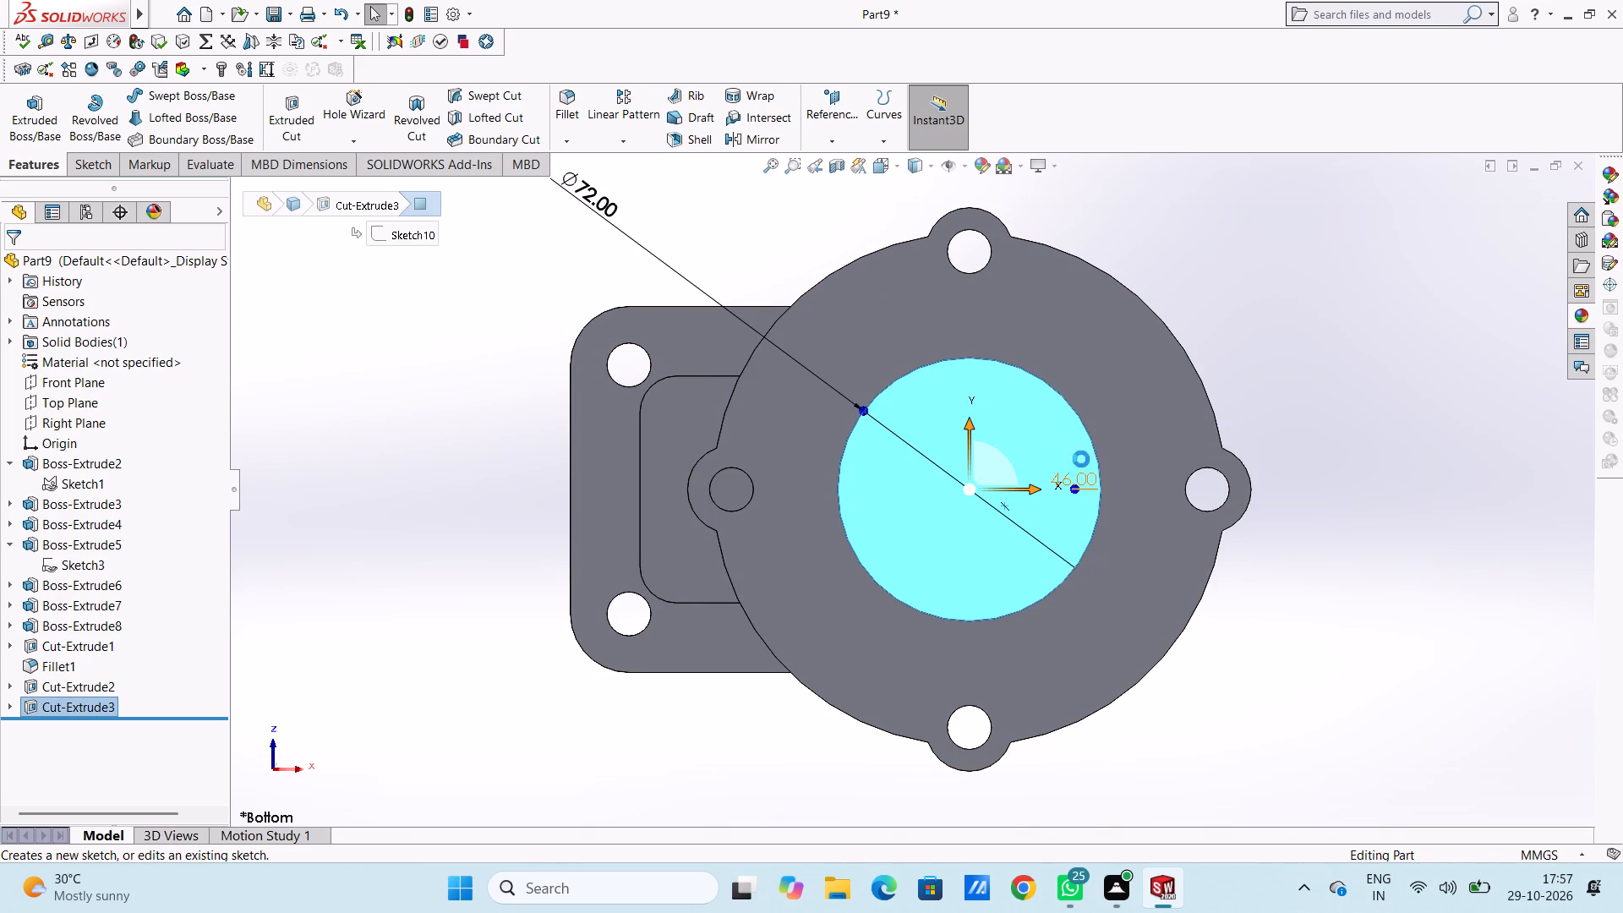
{"action": "left_click", "coordinate": [466, 455]}
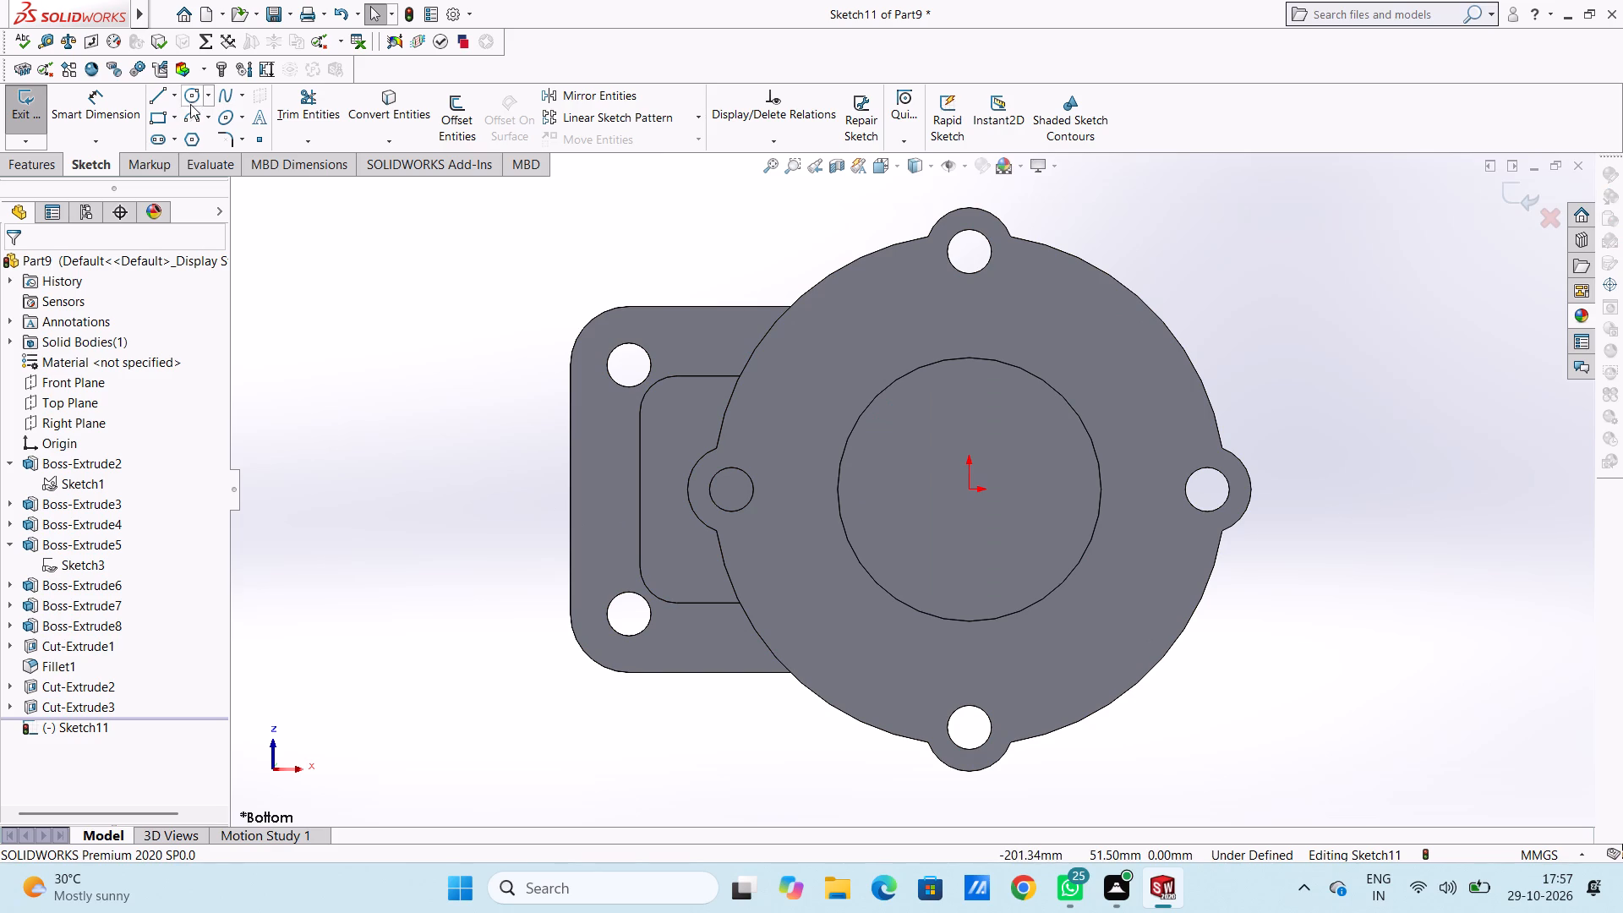
{"action": "left_click", "coordinate": [187, 97]}
{"action": "left_click", "coordinate": [967, 489]}
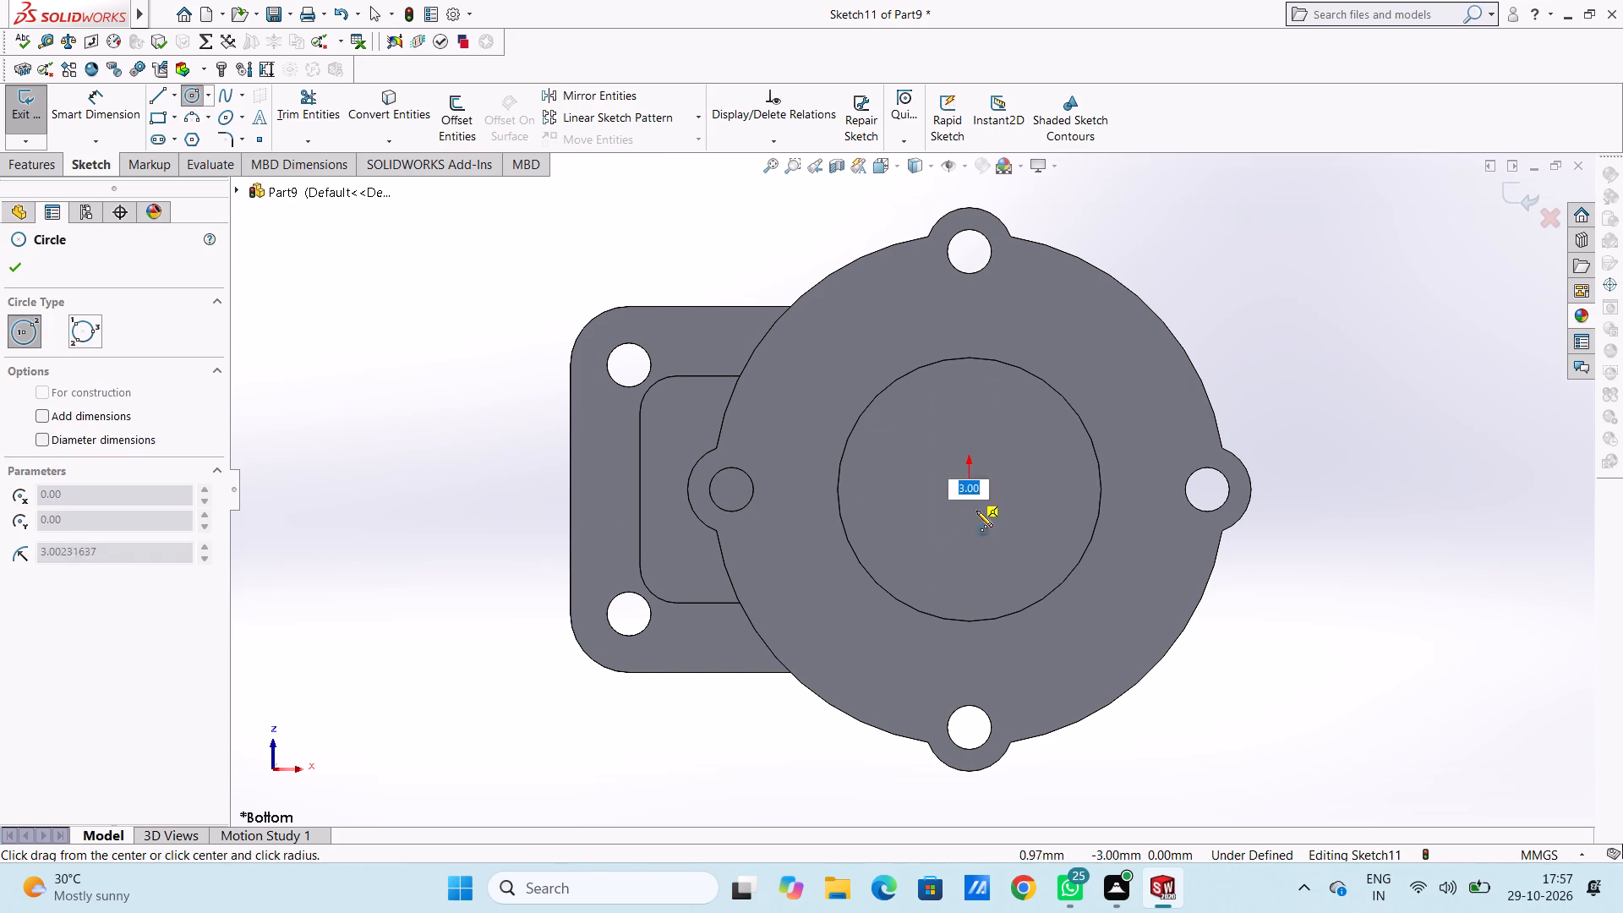
{"action": "left_click", "coordinate": [992, 562]}
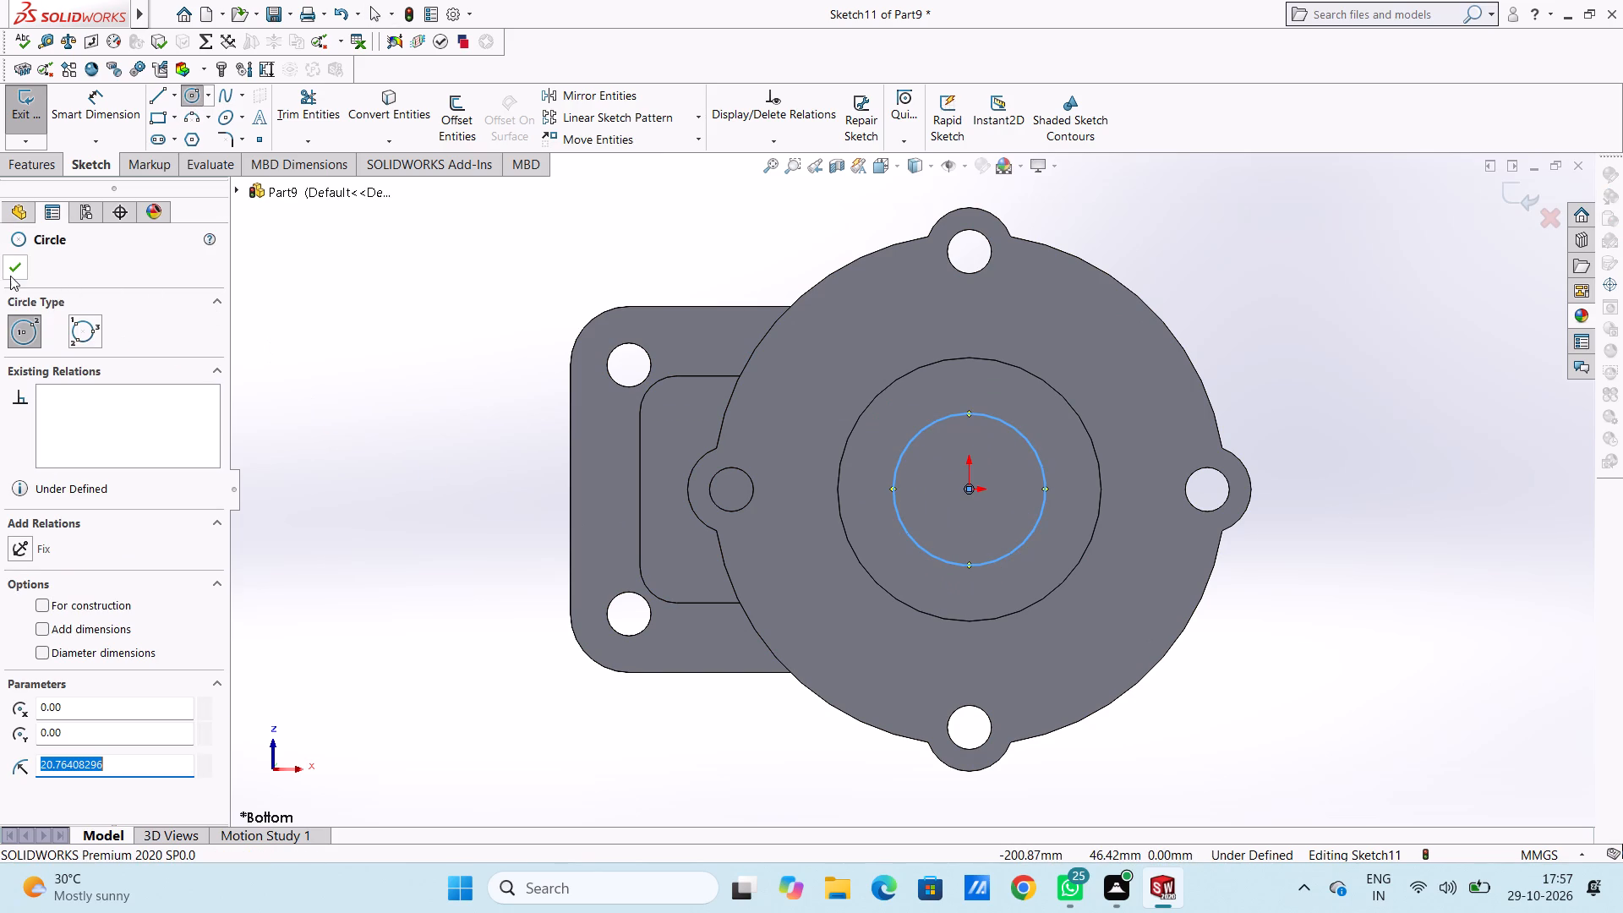
{"action": "left_click", "coordinate": [10, 275]}
Dimension the circle's diameter as 50 mm.
{"action": "left_click_drag", "start_coordinate": [90, 108], "coordinate": [107, 125]}
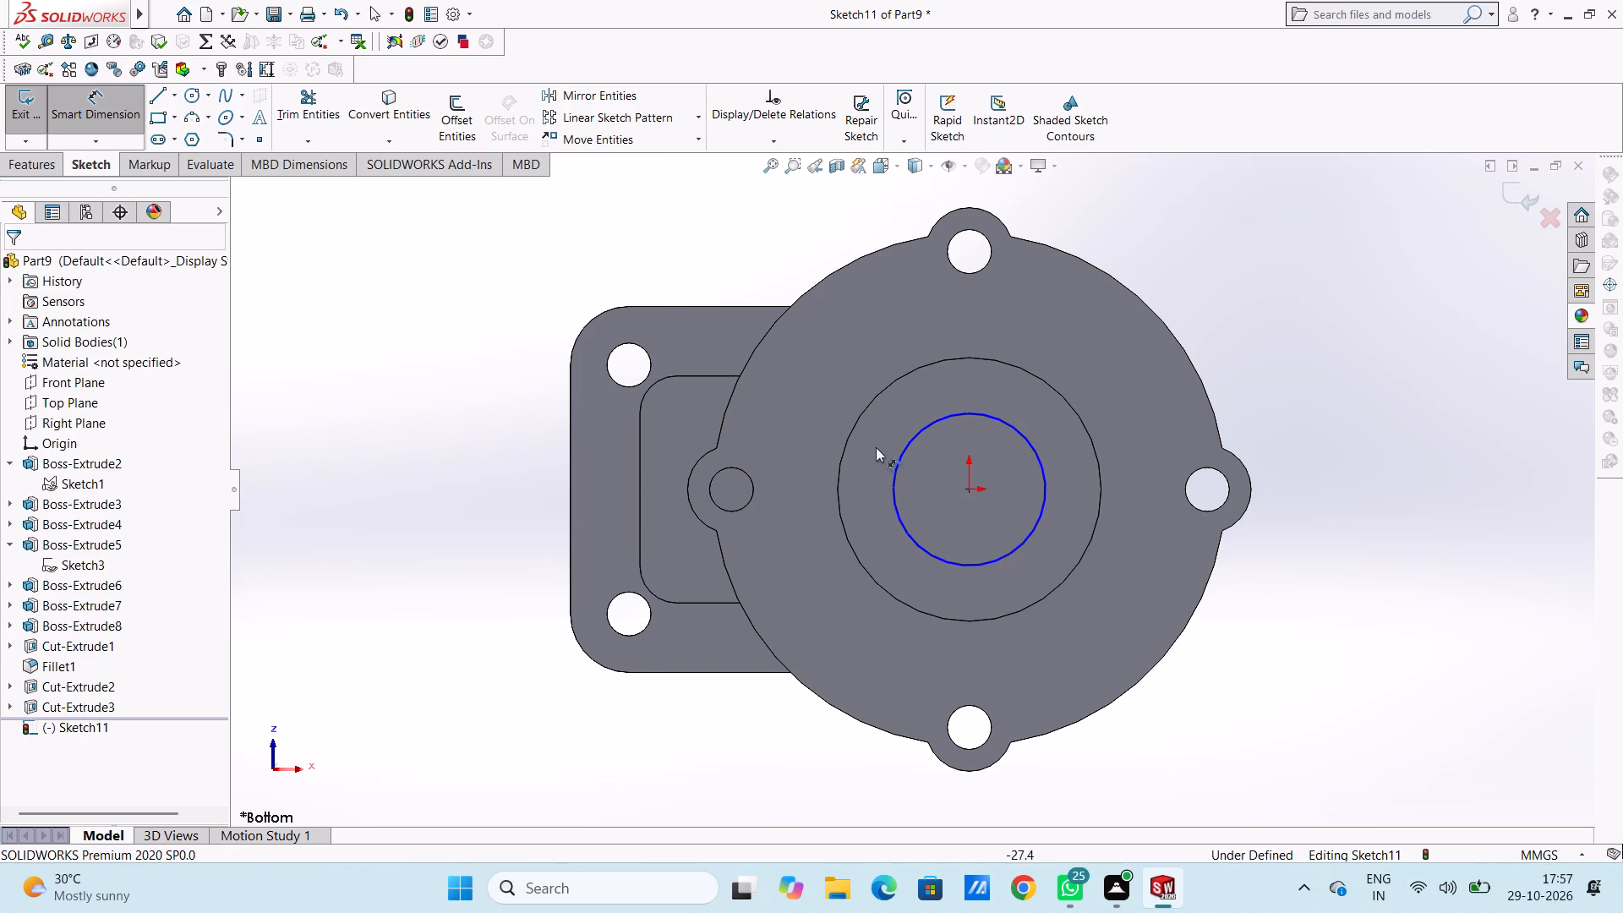
{"action": "left_click", "coordinate": [897, 461]}
{"action": "left_click", "coordinate": [675, 272]}
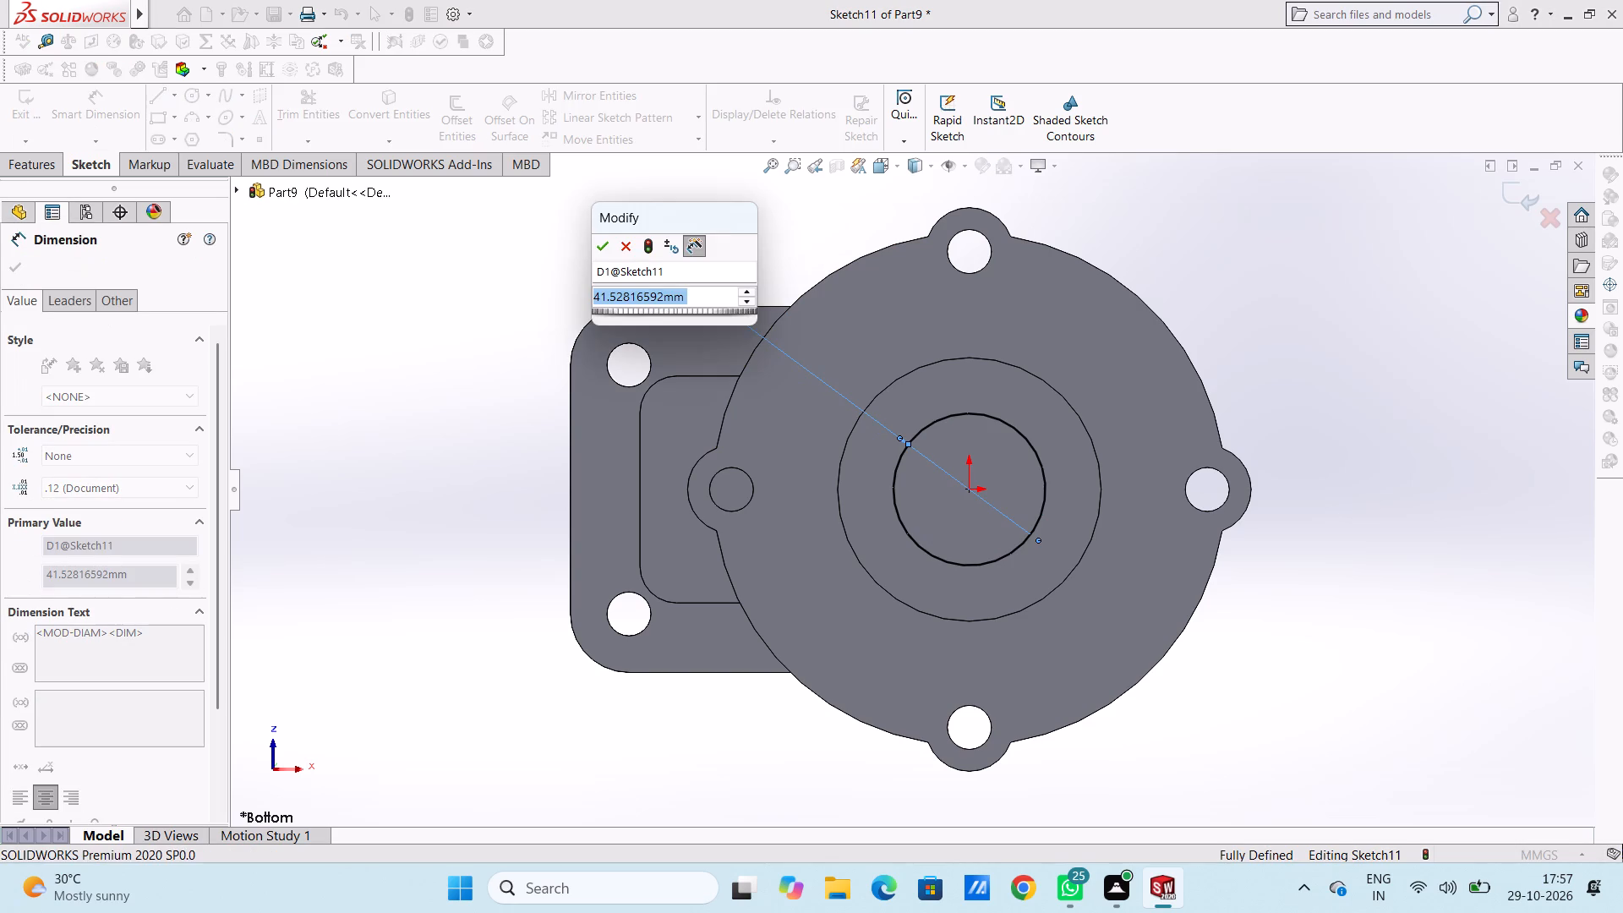
{"action": "type", "text": "50"}
{"action": "key", "text": "Return"}
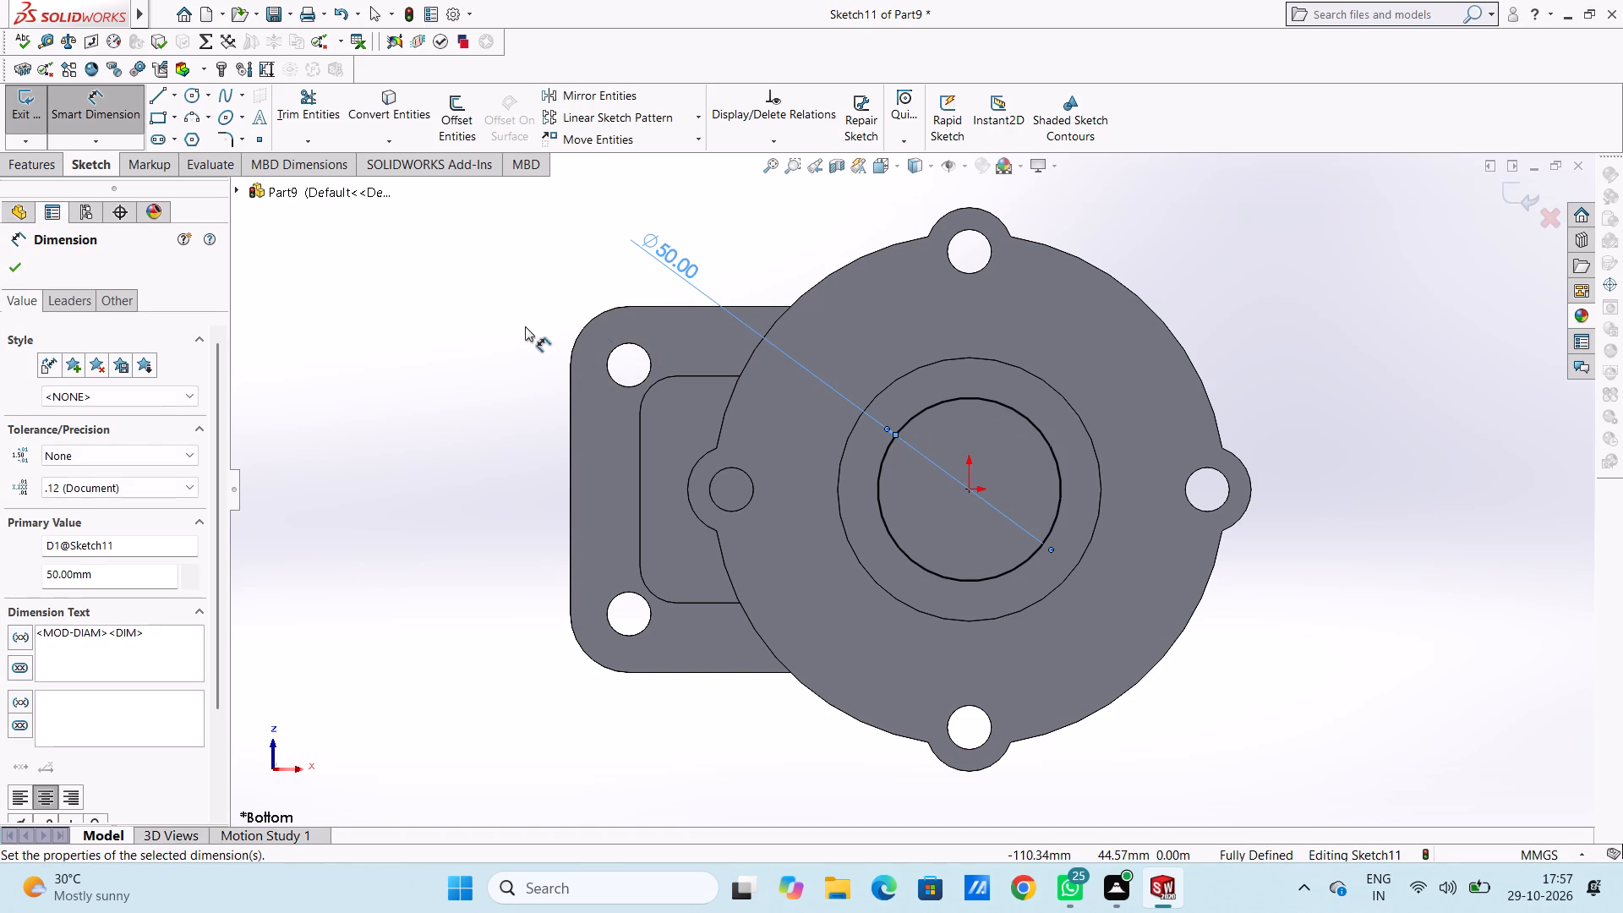
{"action": "left_click", "coordinate": [519, 326]}
Cut the 50 mm circle upward through the cylinder and top flange as an extruded cut set to Through All.
{"action": "middle_click_drag", "start_coordinate": [536, 290], "coordinate": [541, 555]}
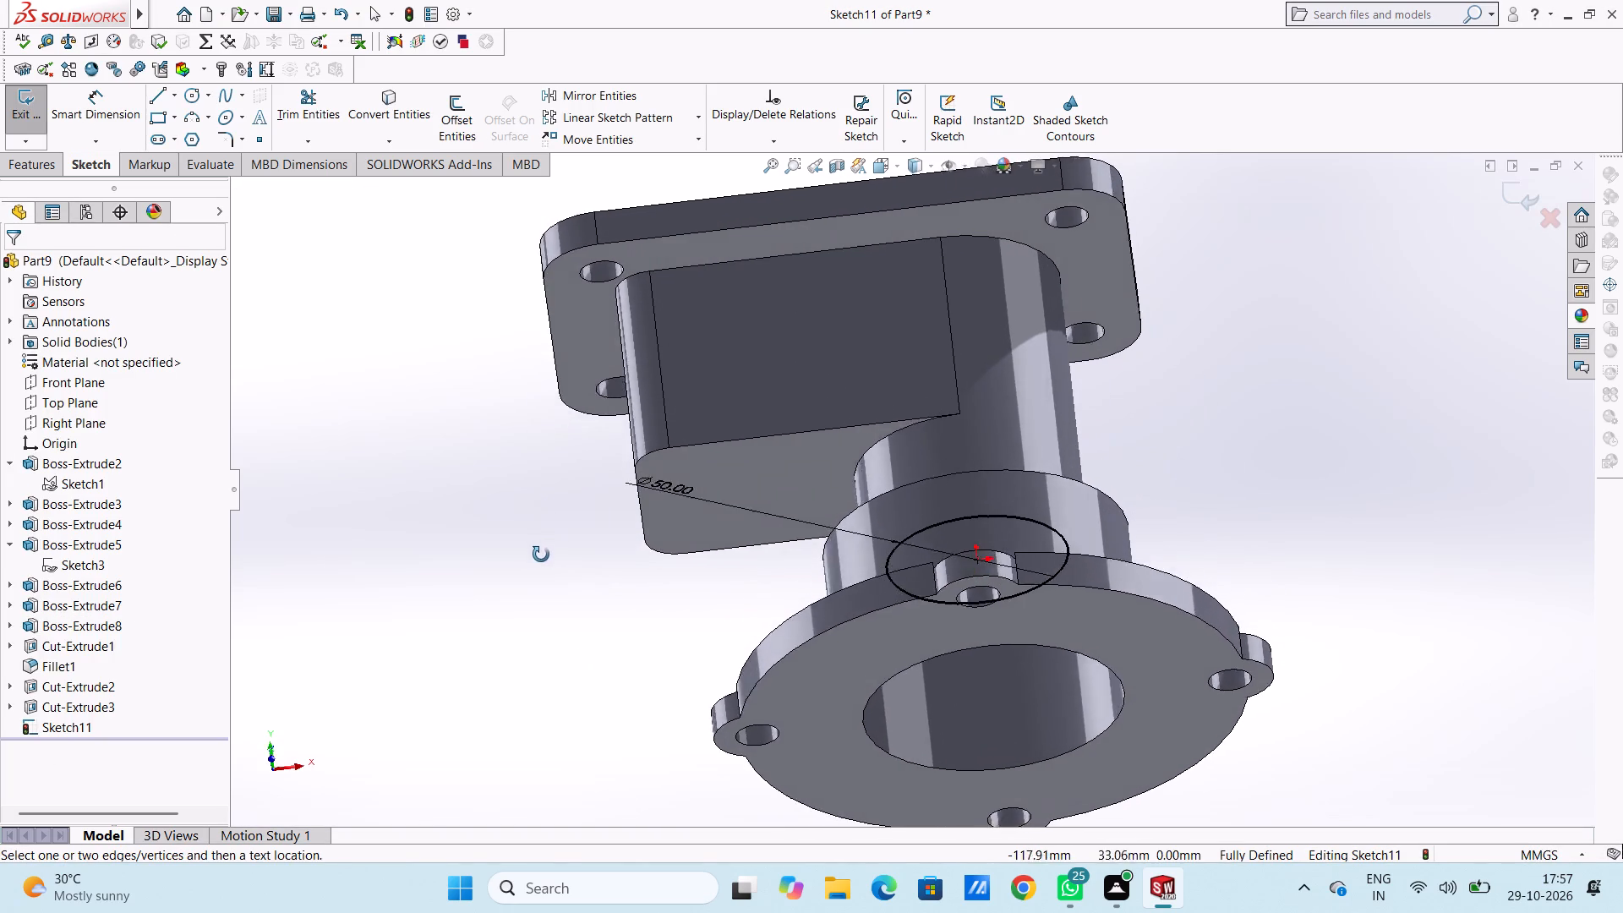
{"action": "middle_click_drag", "start_coordinate": [541, 555], "coordinate": [546, 609]}
{"action": "scroll", "coordinate": [544, 606], "scroll_direction": "up", "scroll_amount": 3}
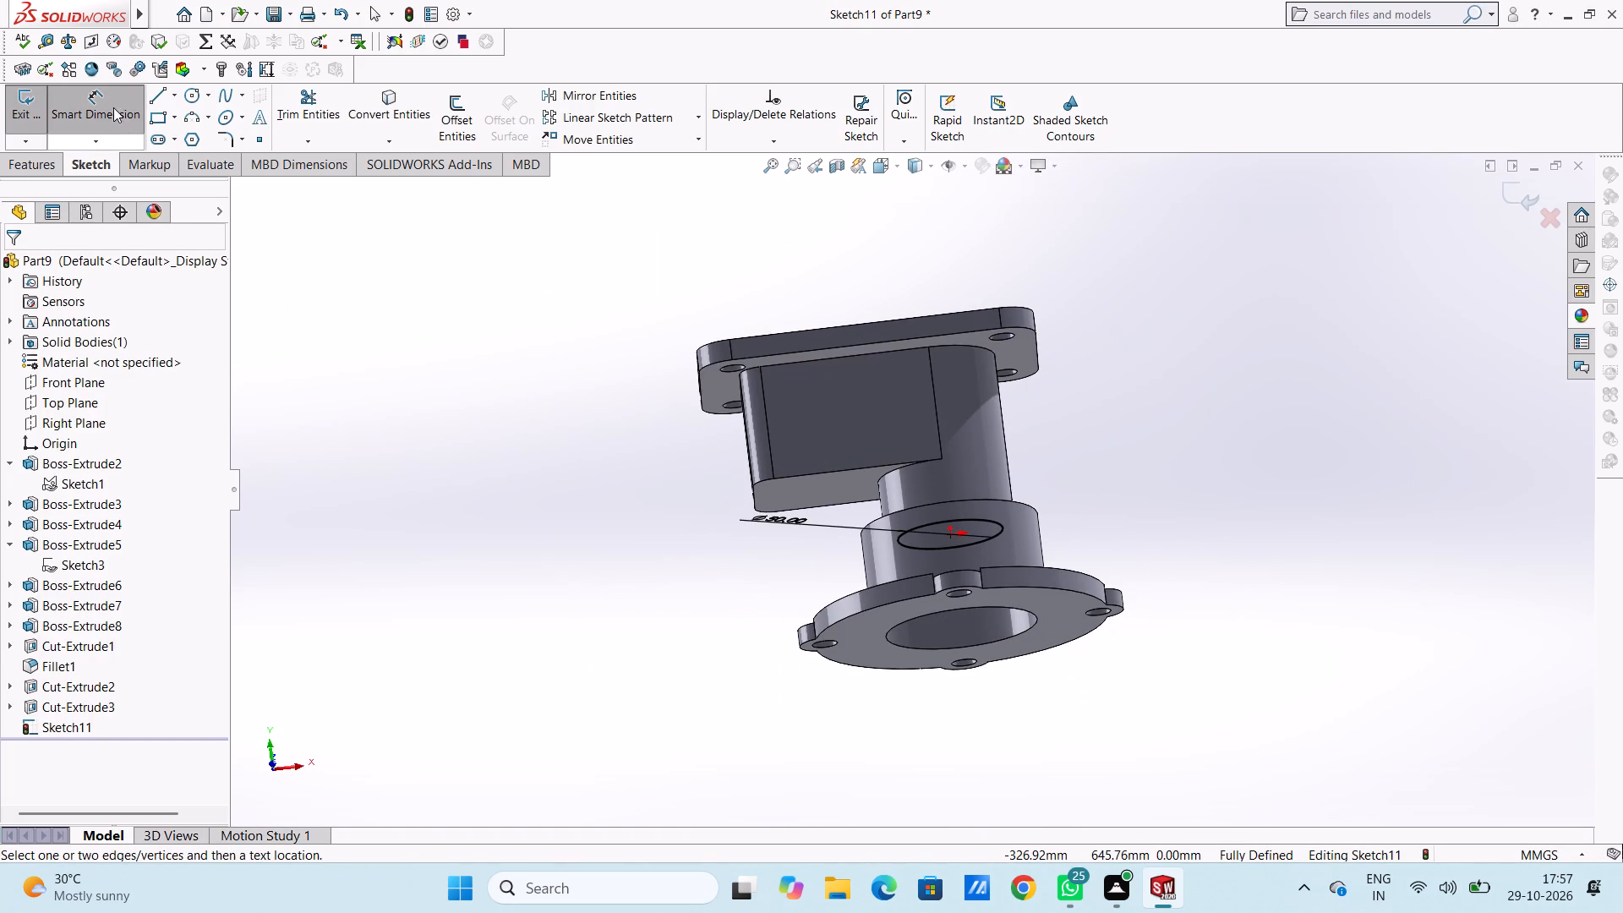
{"action": "left_click_drag", "start_coordinate": [113, 107], "coordinate": [112, 119]}
{"action": "left_click", "coordinate": [45, 170]}
{"action": "left_click", "coordinate": [298, 107]}
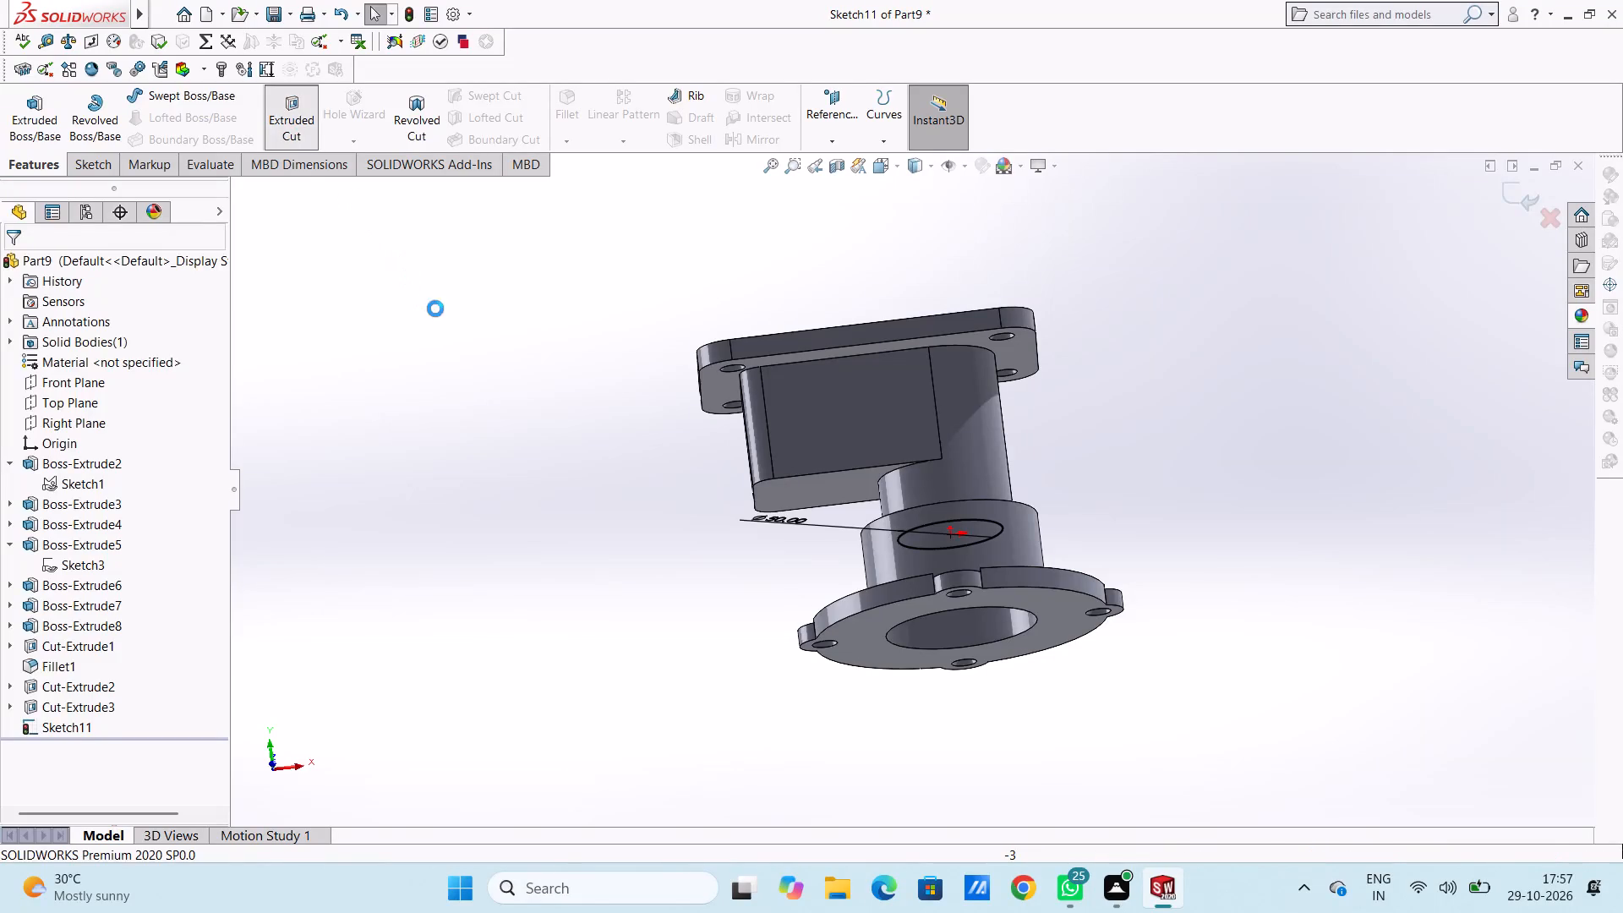
{"action": "middle_click_drag", "start_coordinate": [500, 293], "coordinate": [553, 670]}
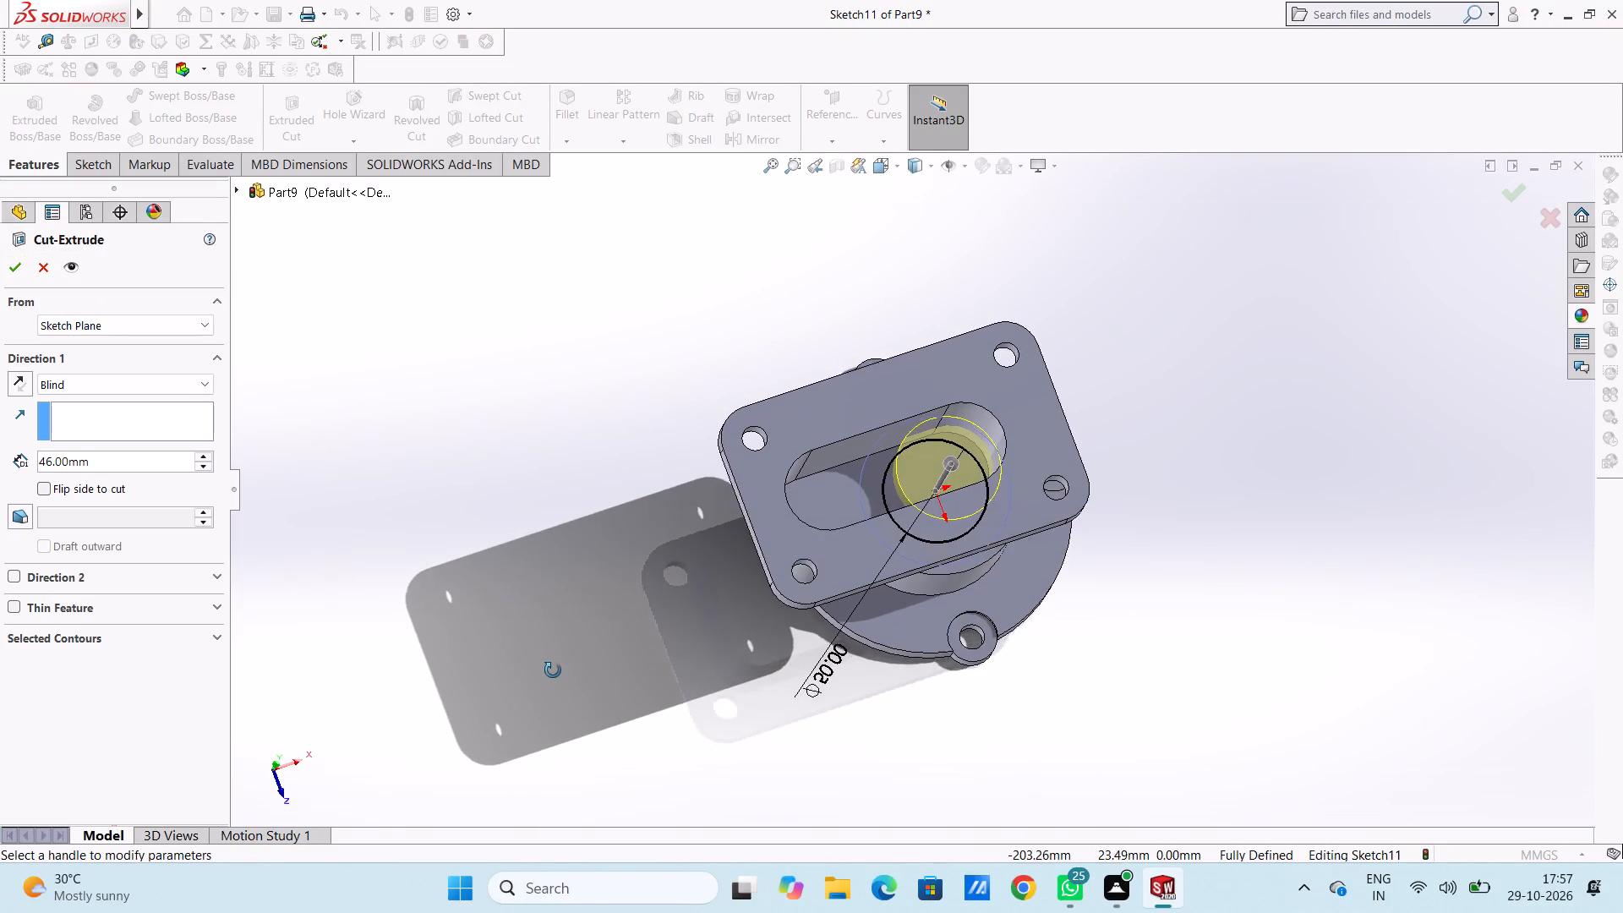
{"action": "middle_click_drag", "start_coordinate": [553, 670], "coordinate": [514, 487]}
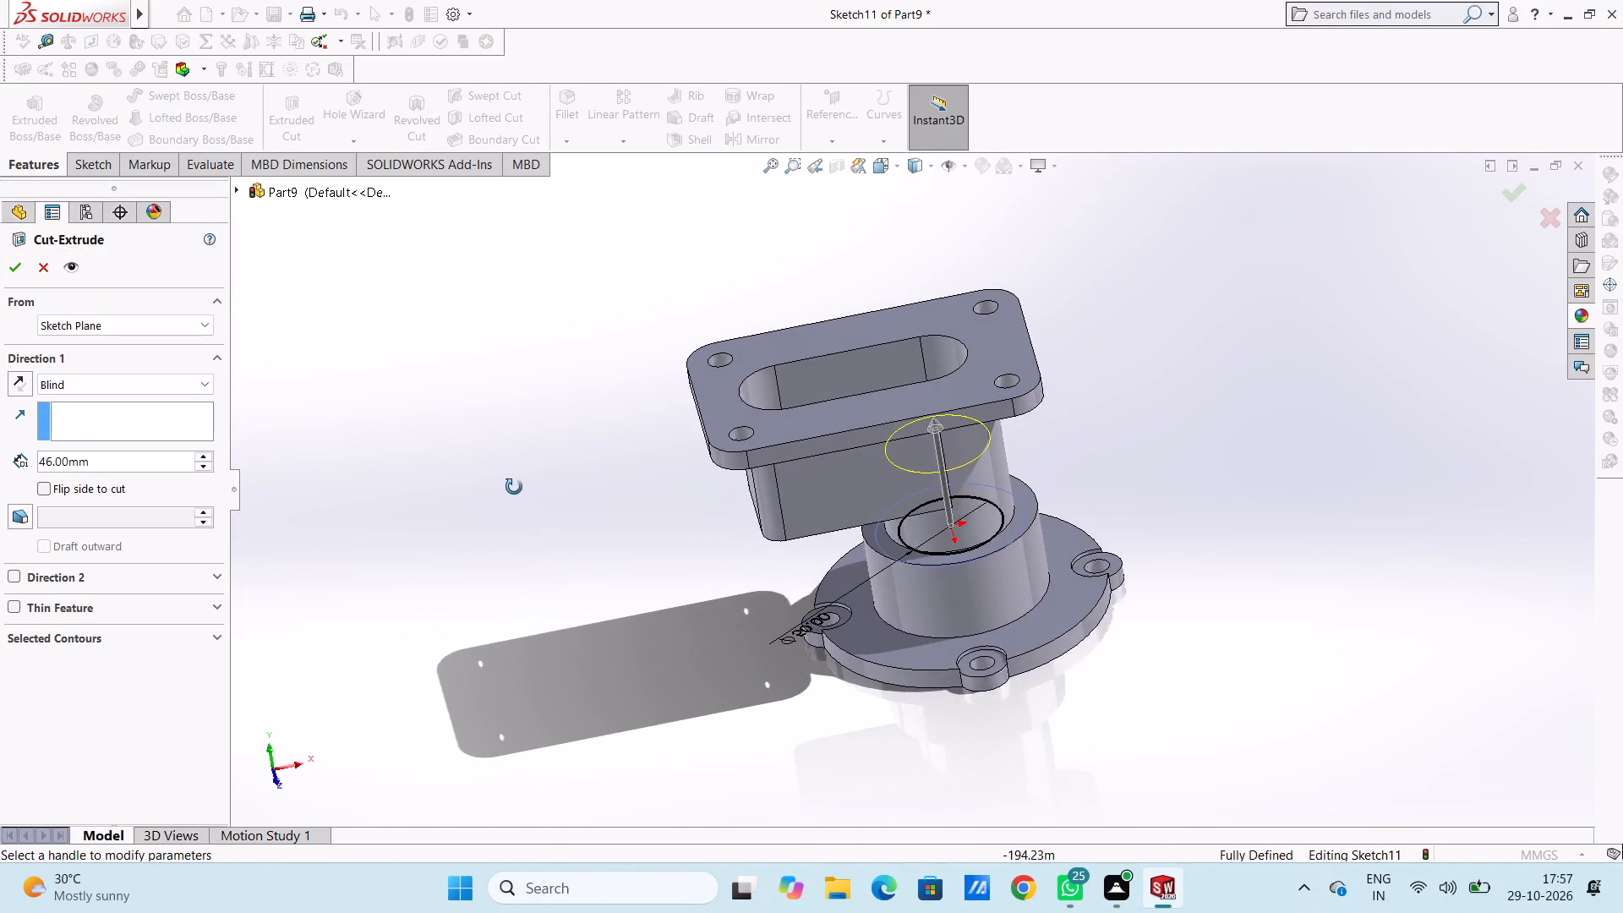
{"action": "middle_click_drag", "start_coordinate": [514, 487], "coordinate": [502, 399]}
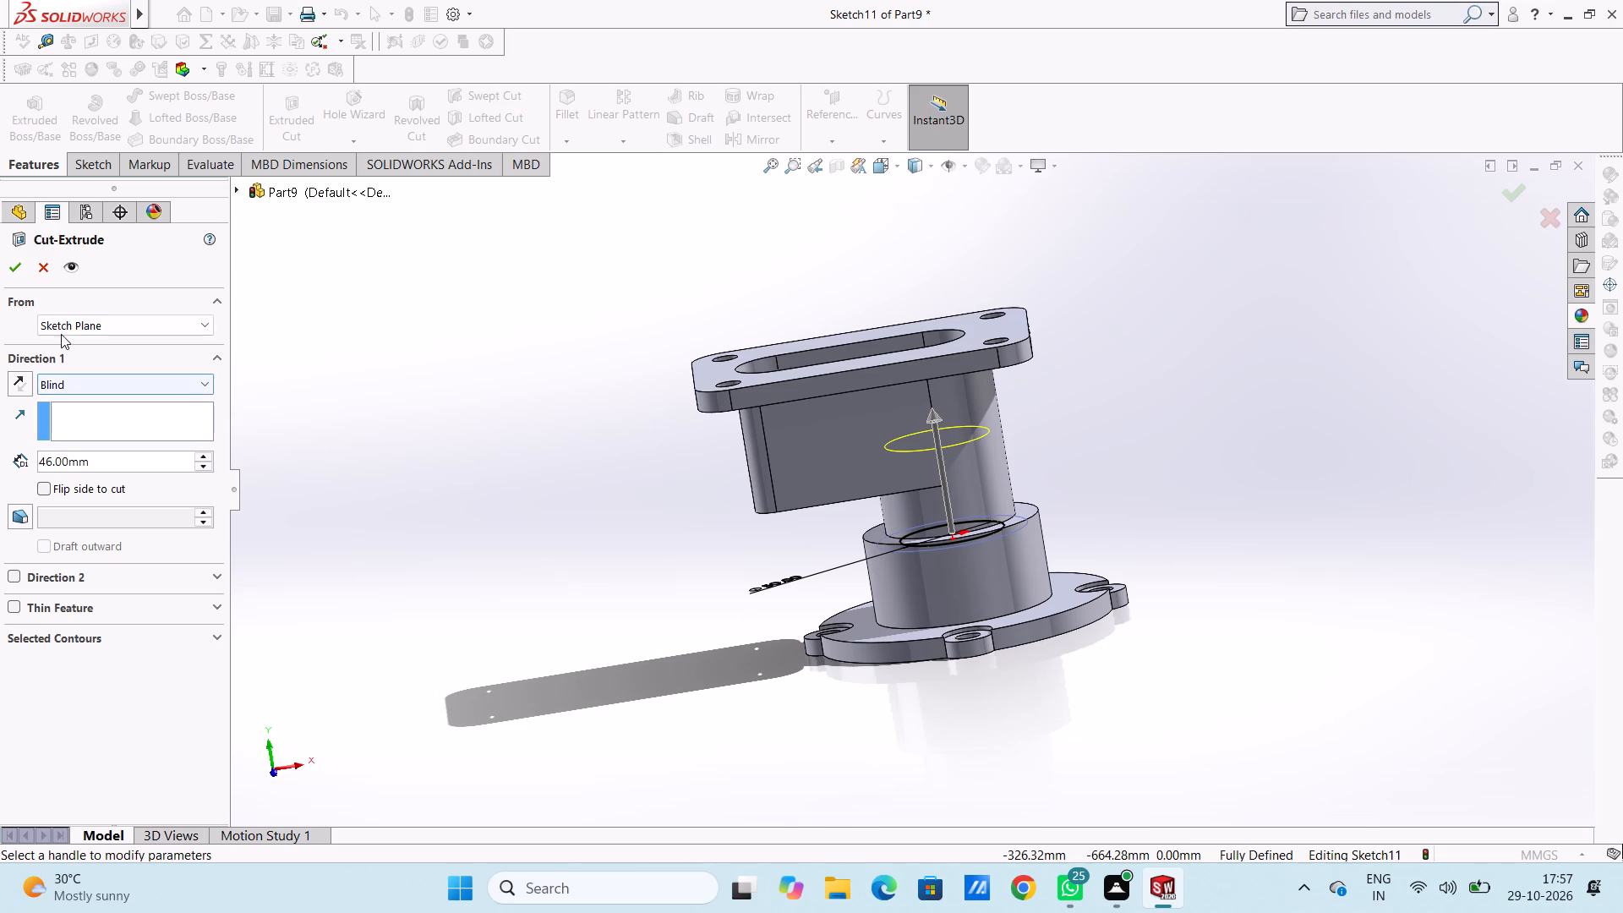
{"action": "left_click", "coordinate": [89, 386]}
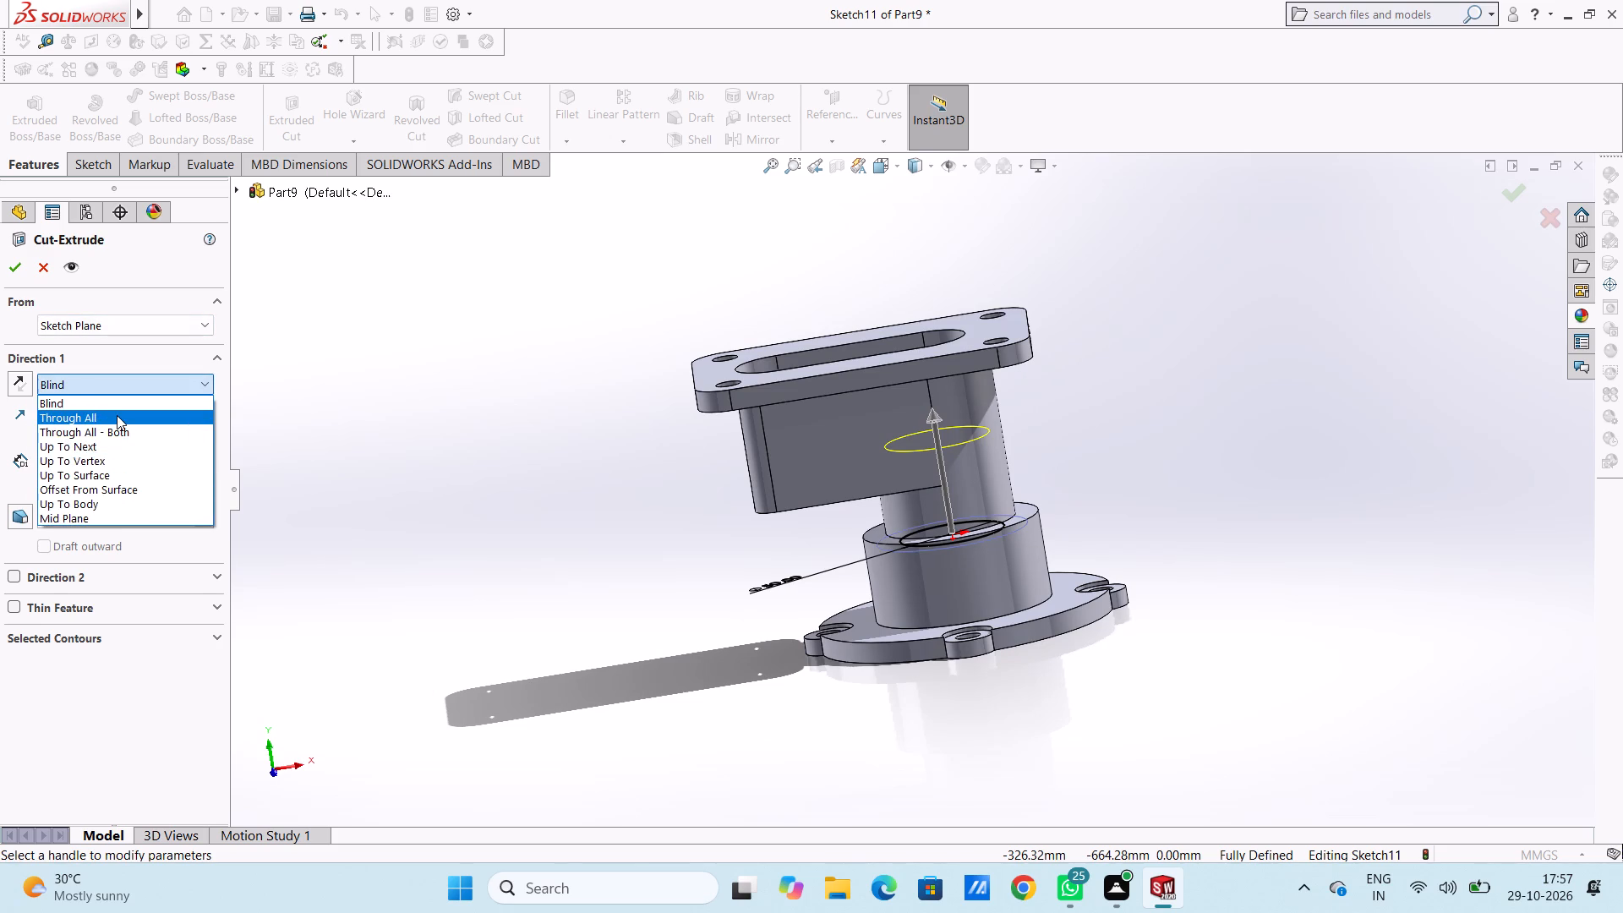
{"action": "left_click", "coordinate": [117, 415]}
{"action": "left_click", "coordinate": [10, 265]}
{"action": "left_click", "coordinate": [388, 403]}
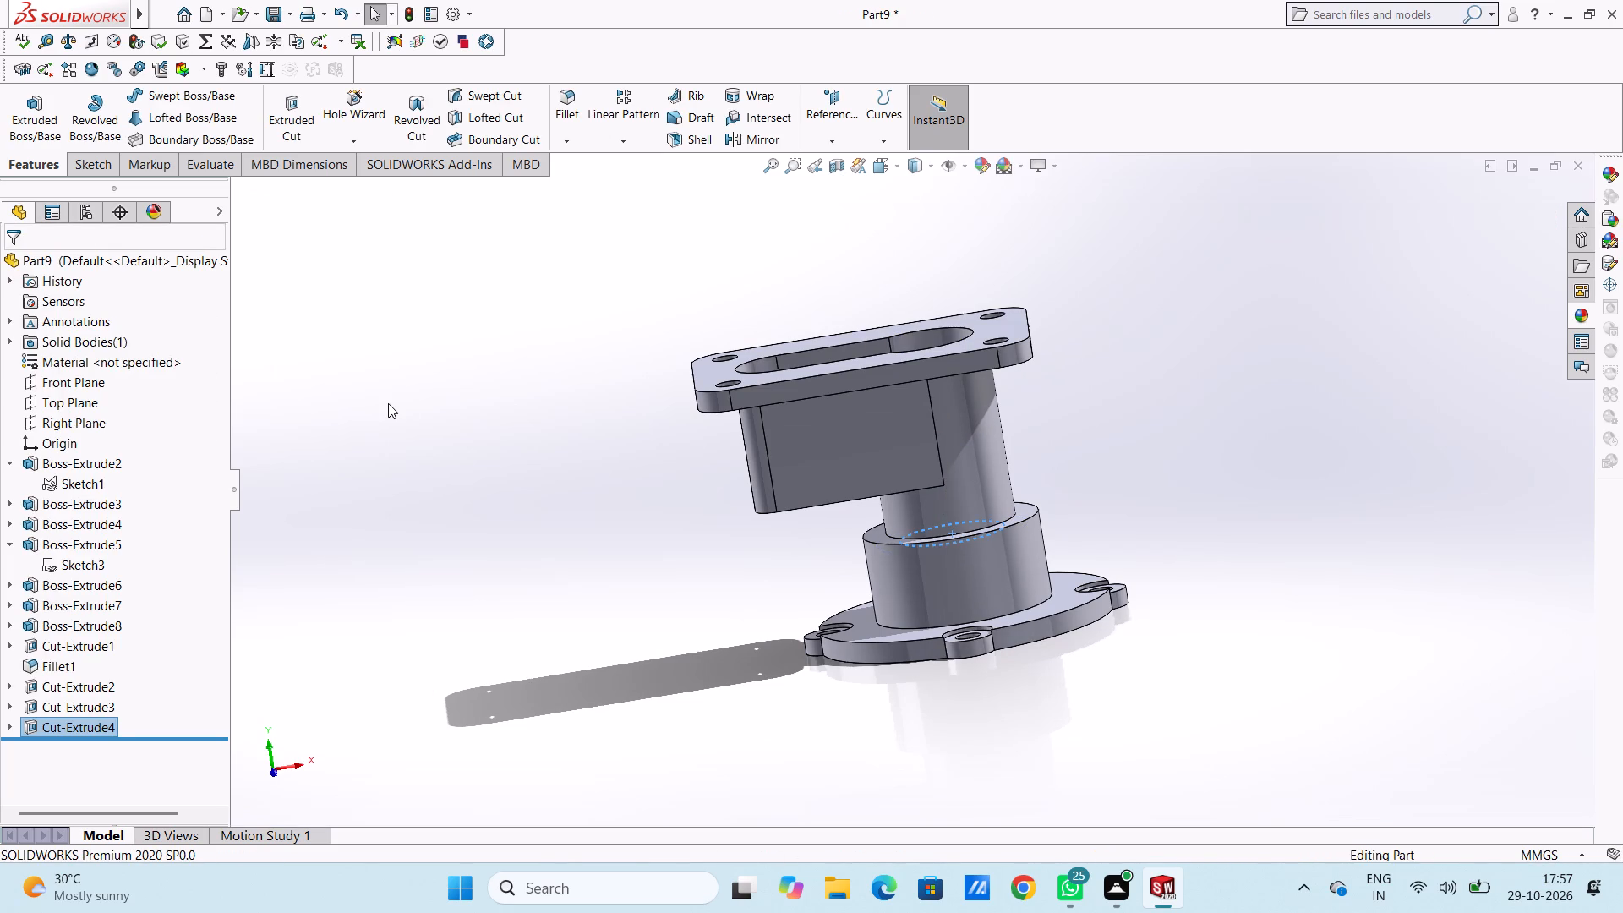
Start a sketch on the top flange's upper face and draw a 50 mm diameter circle centred on the origin, matching the bore's edge.
{"action": "middle_click_drag", "start_coordinate": [458, 359], "coordinate": [499, 667]}
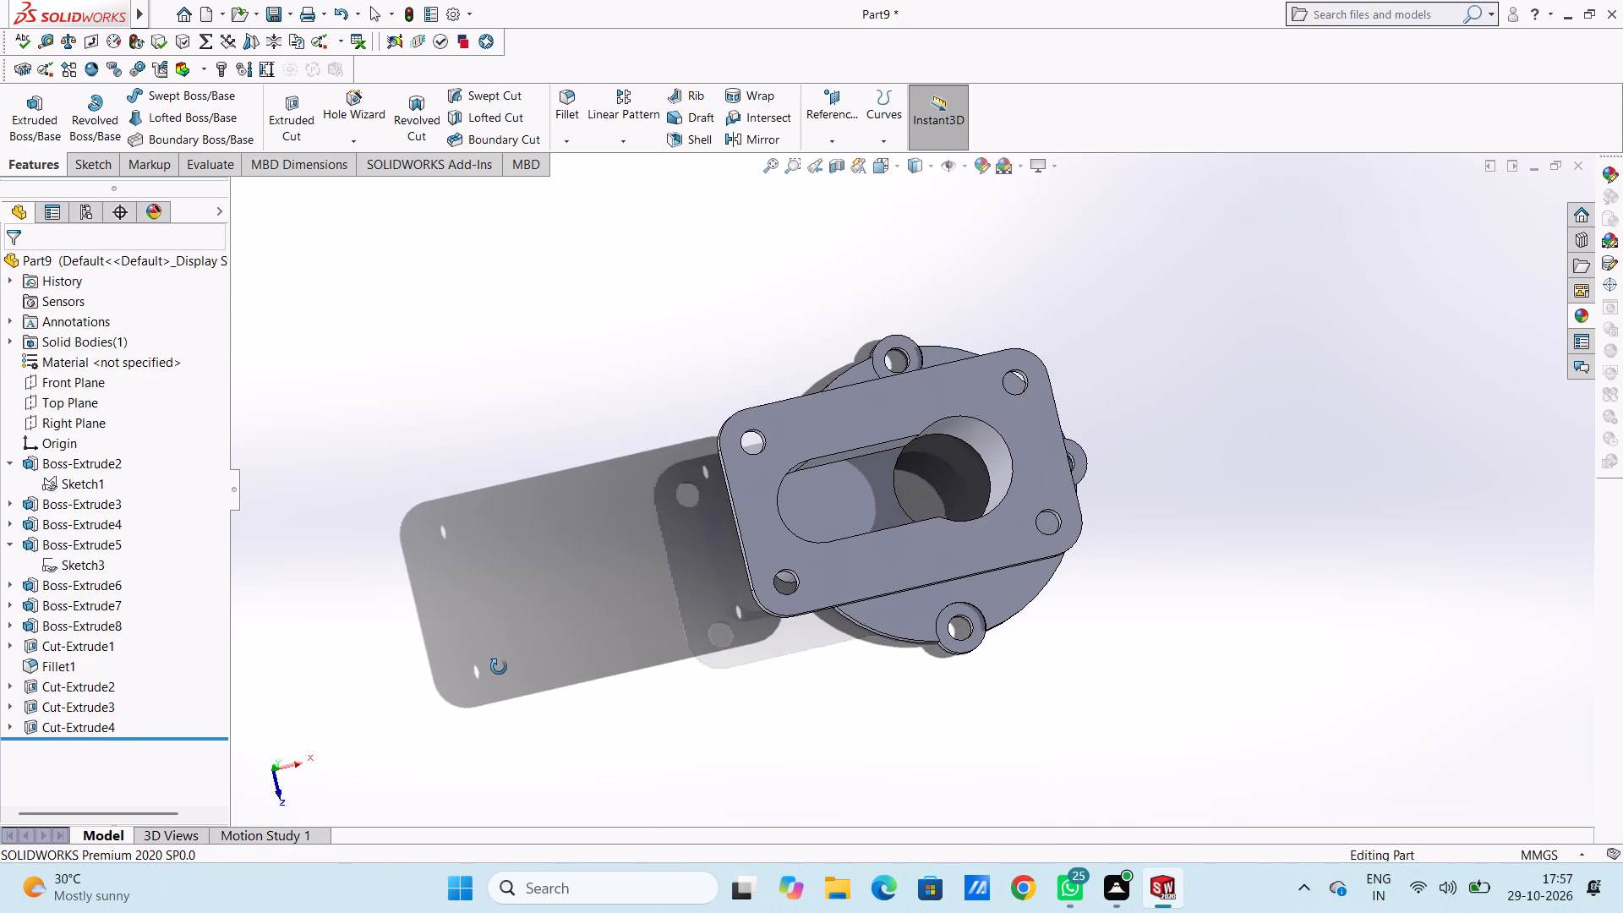
{"action": "middle_click_drag", "start_coordinate": [499, 667], "coordinate": [479, 624]}
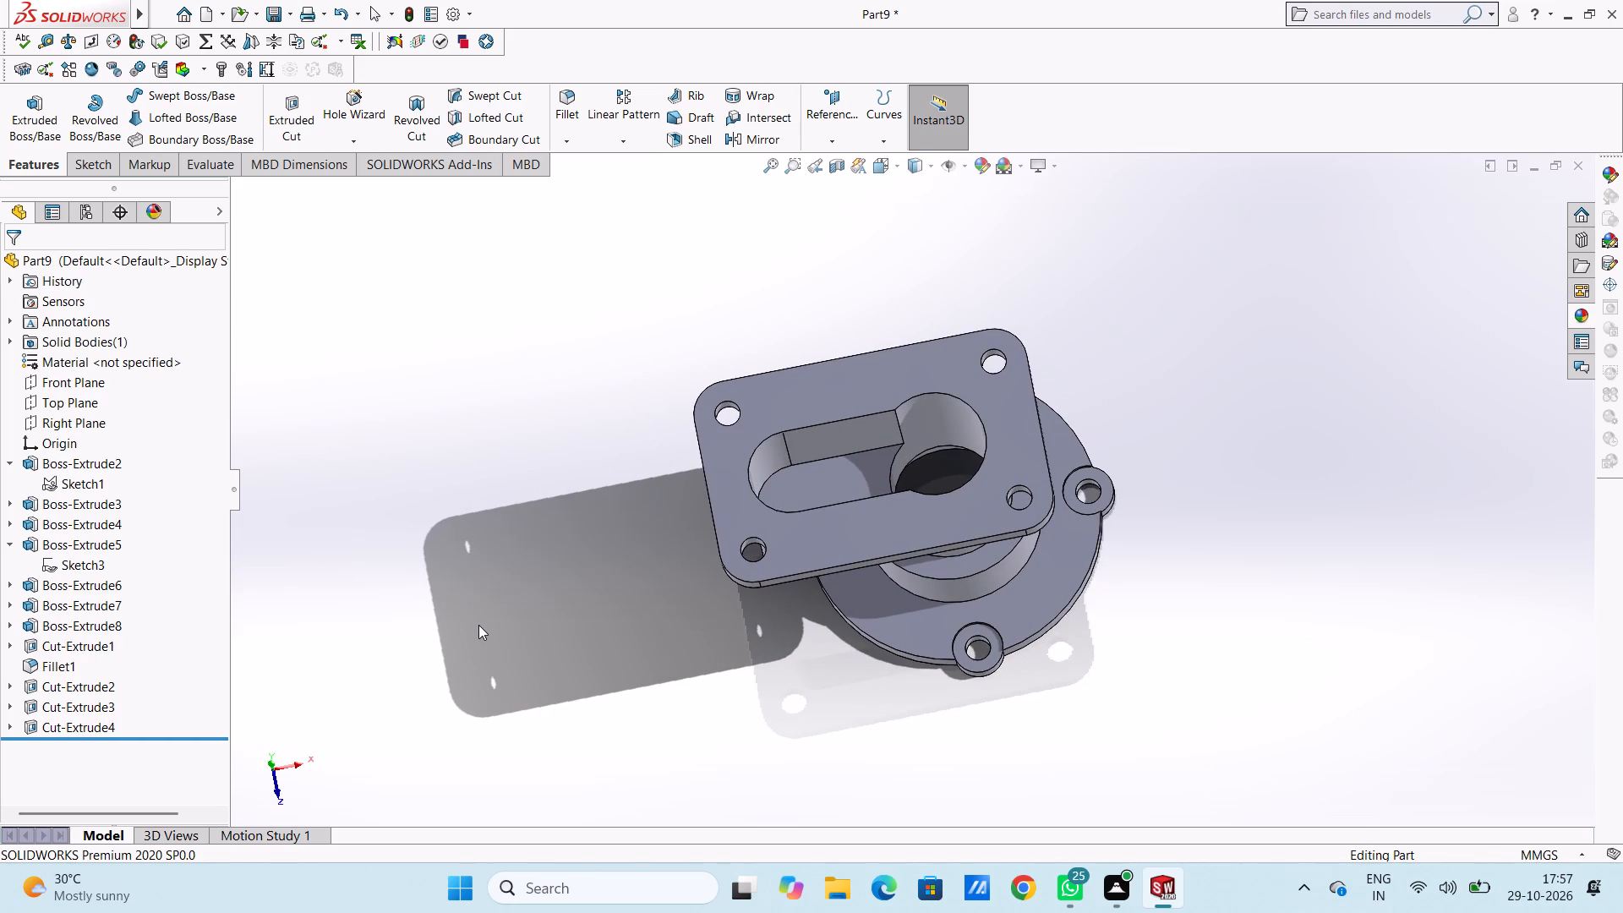
{"action": "key", "text": "ctrl+5"}
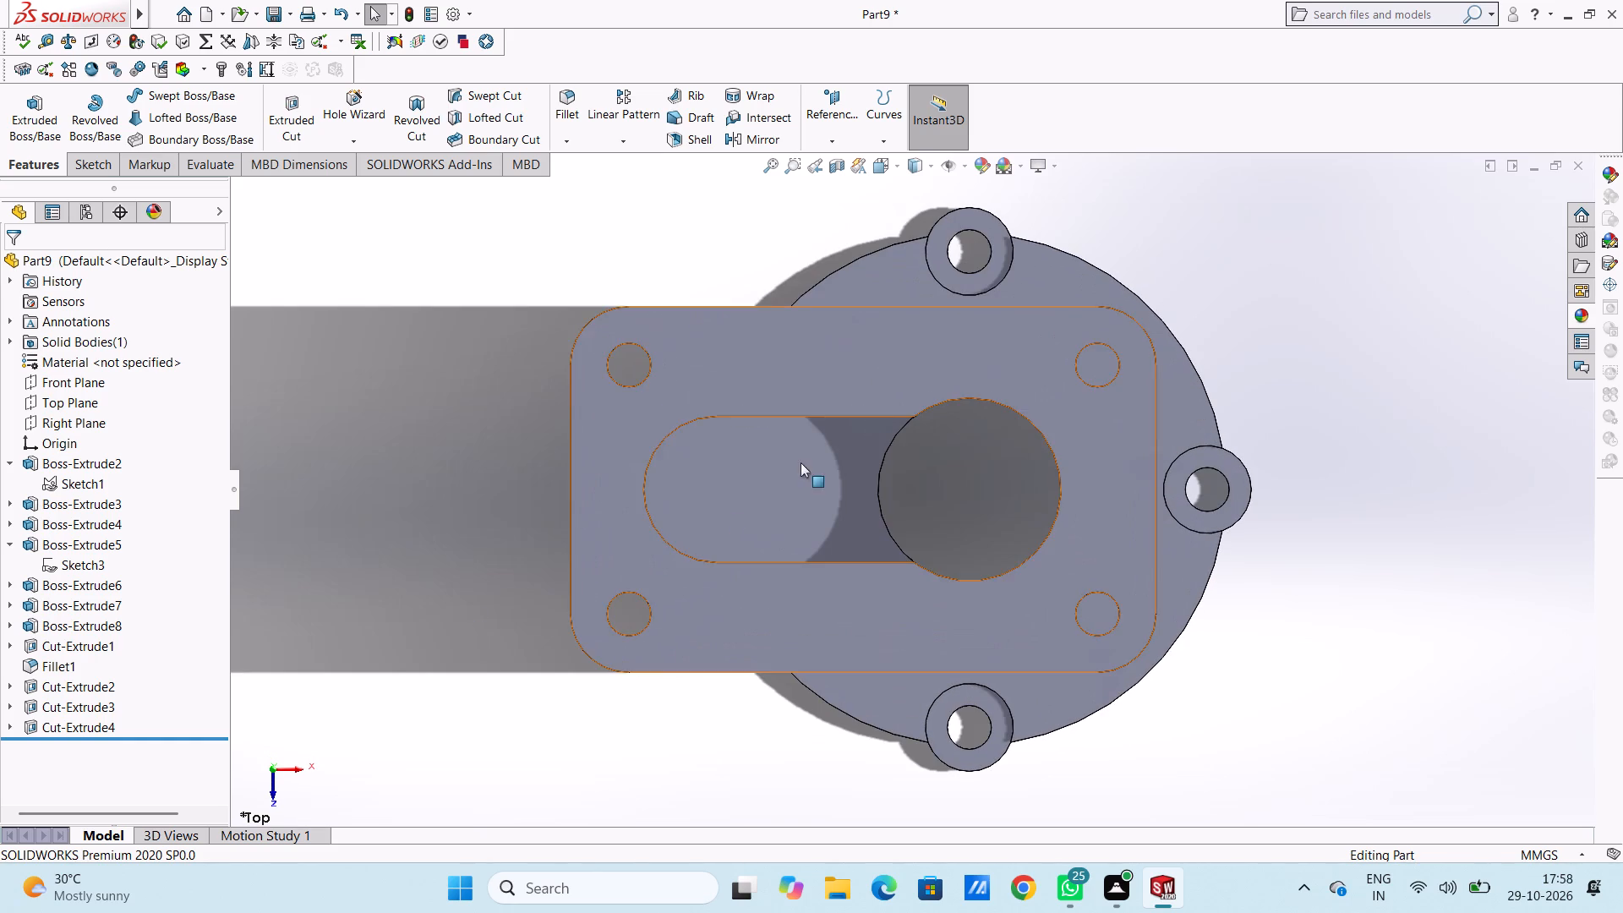
{"action": "scroll", "coordinate": [867, 421], "scroll_direction": "up", "scroll_amount": 3}
{"action": "left_click", "coordinate": [868, 421]}
{"action": "left_click", "coordinate": [943, 379]}
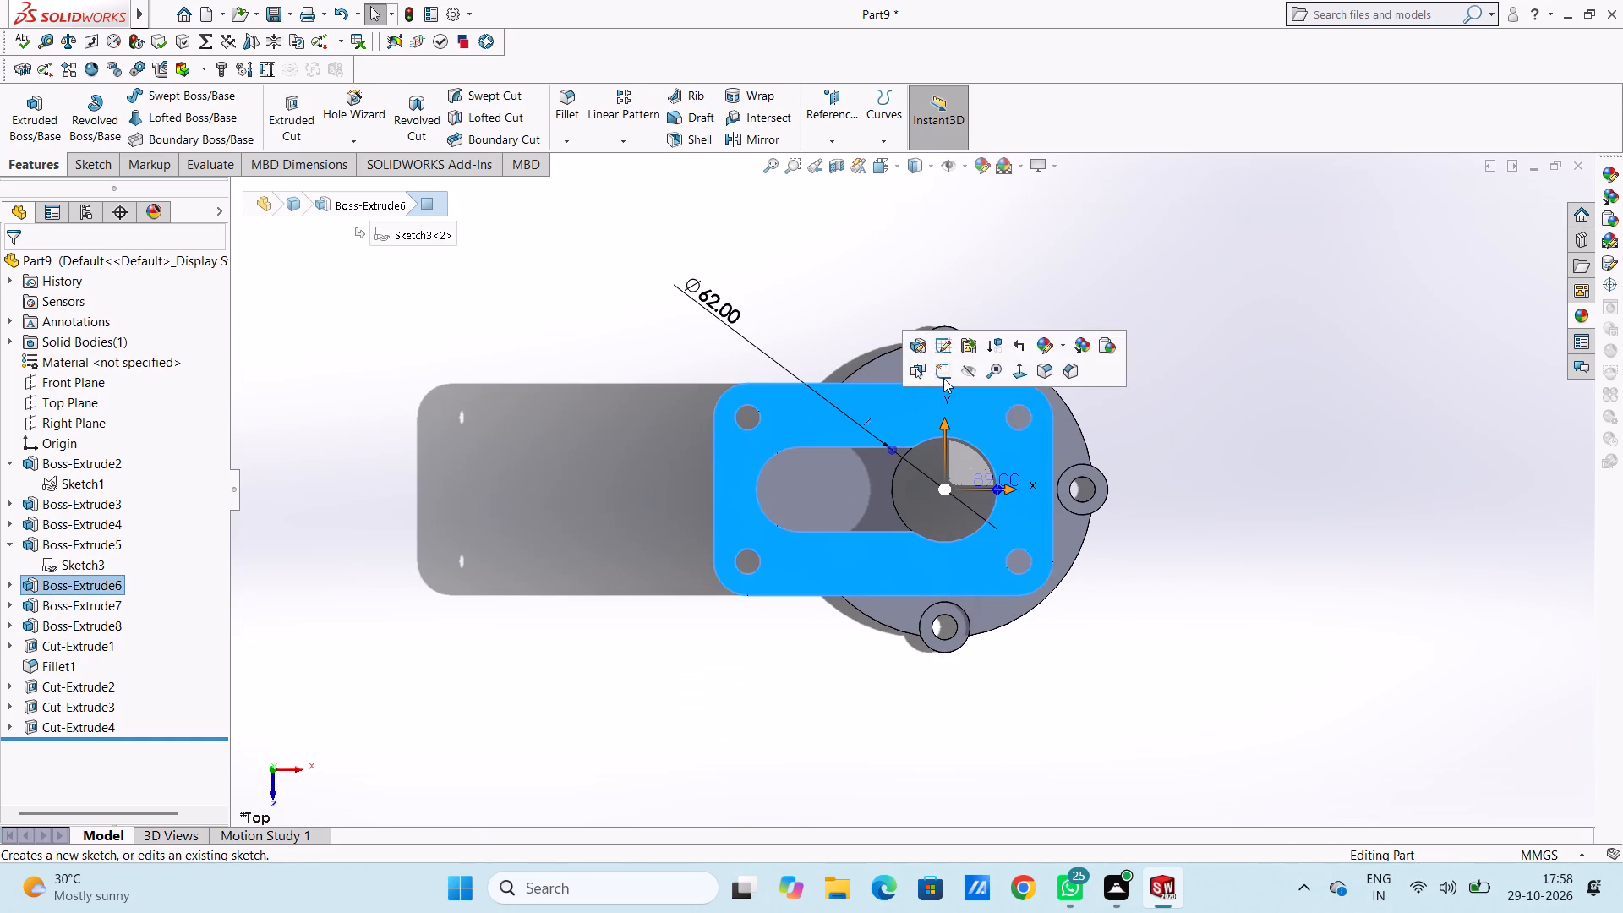
{"action": "left_click", "coordinate": [652, 455]}
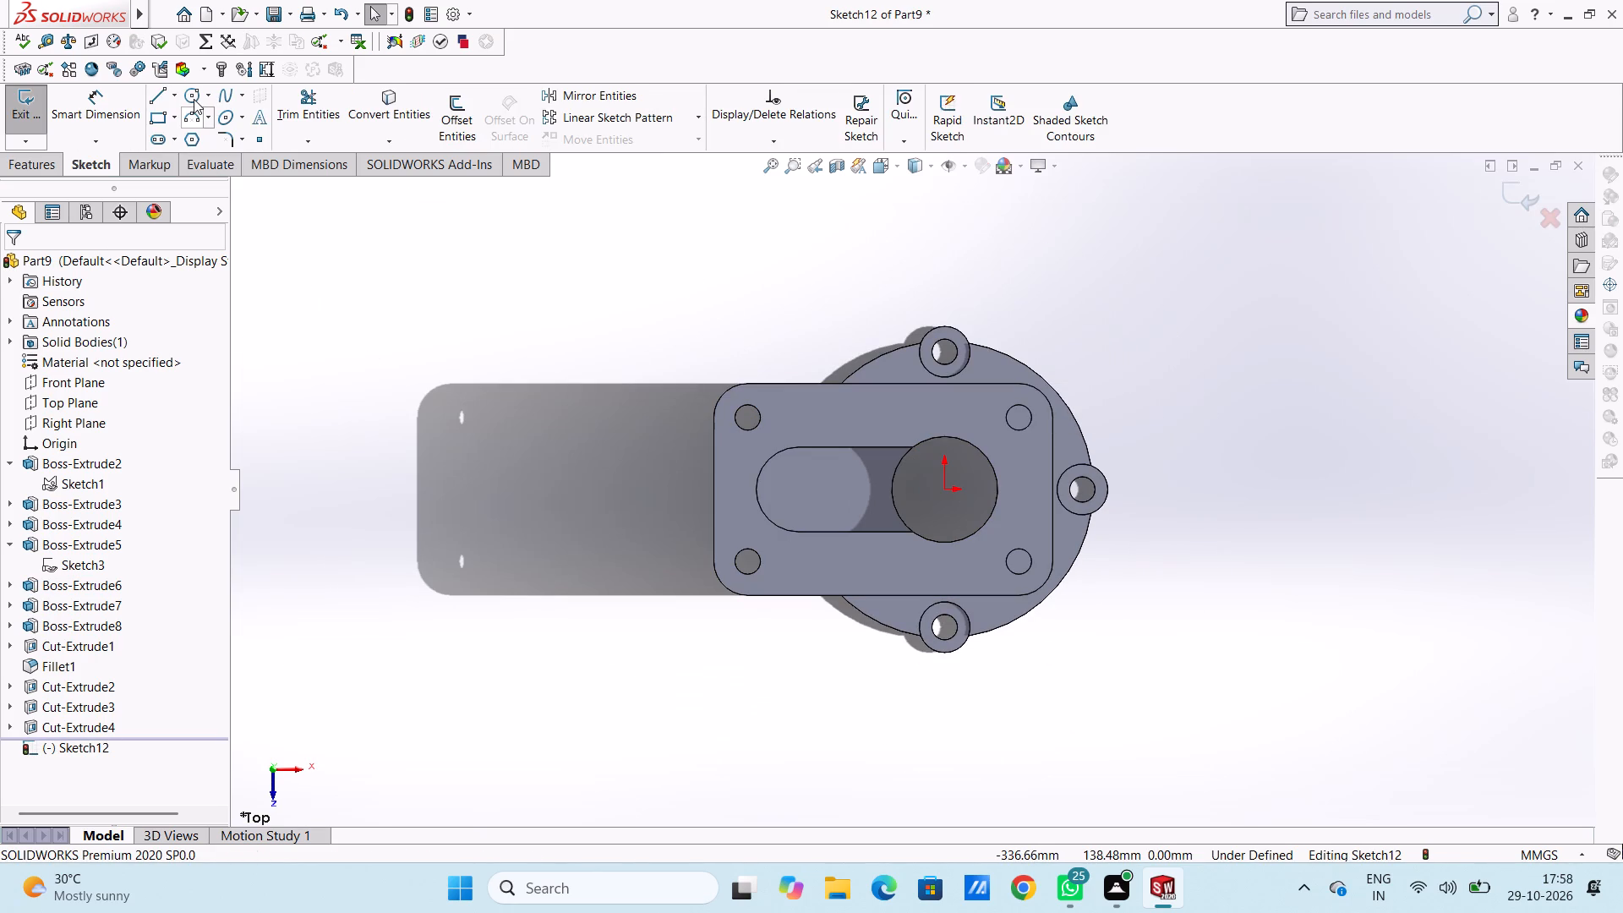
{"action": "left_click", "coordinate": [194, 99]}
{"action": "left_click", "coordinate": [943, 490]}
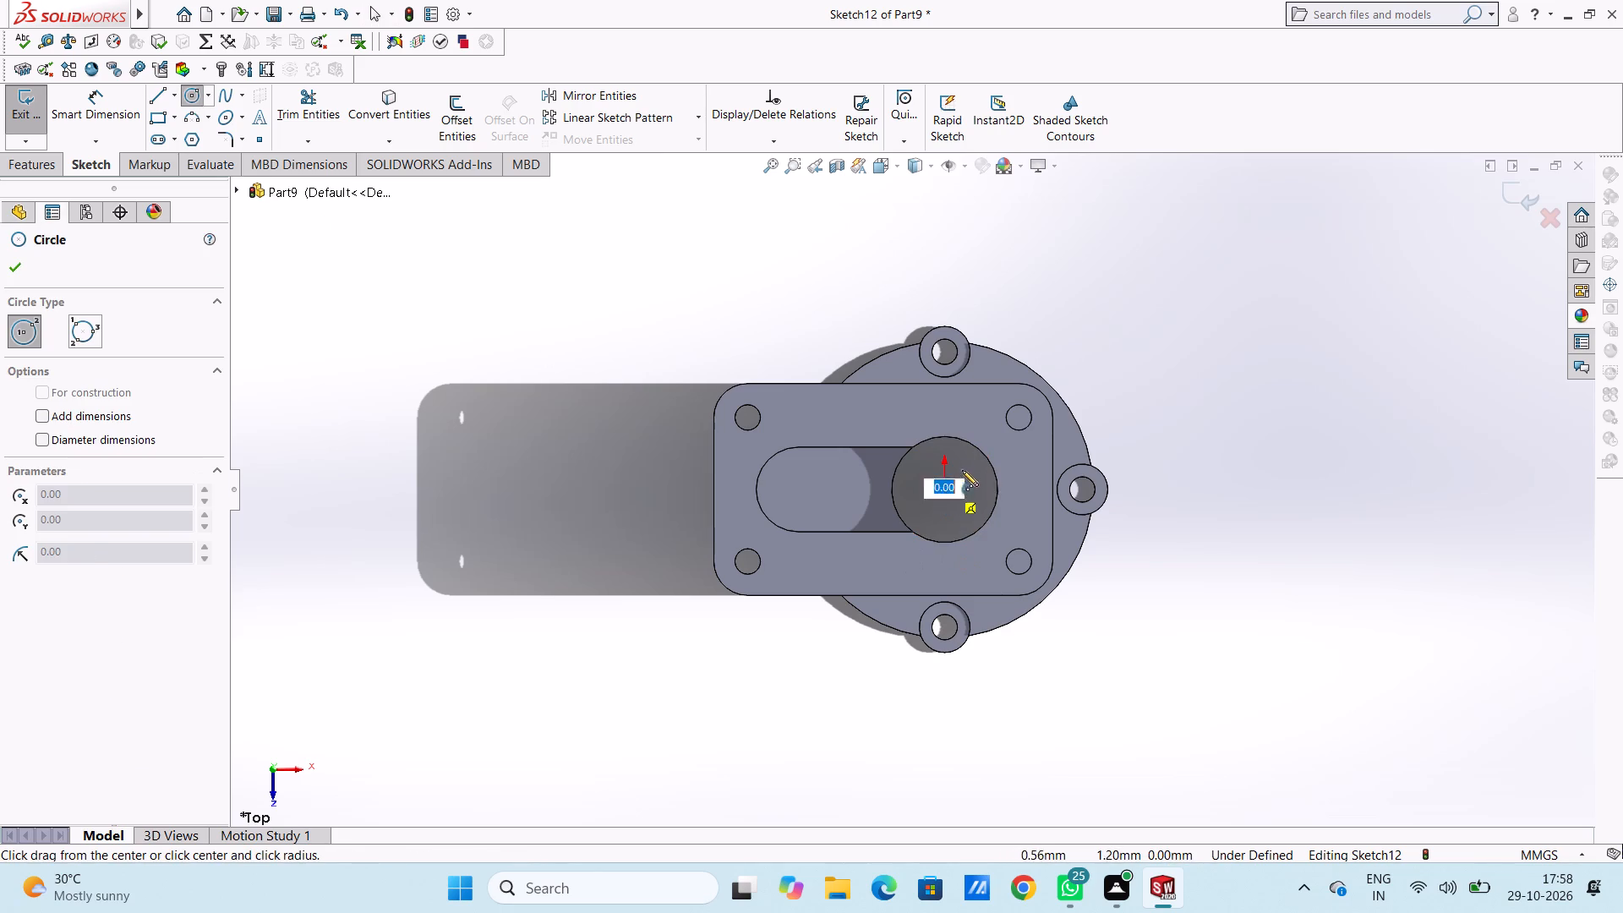
{"action": "left_click", "coordinate": [972, 446]}
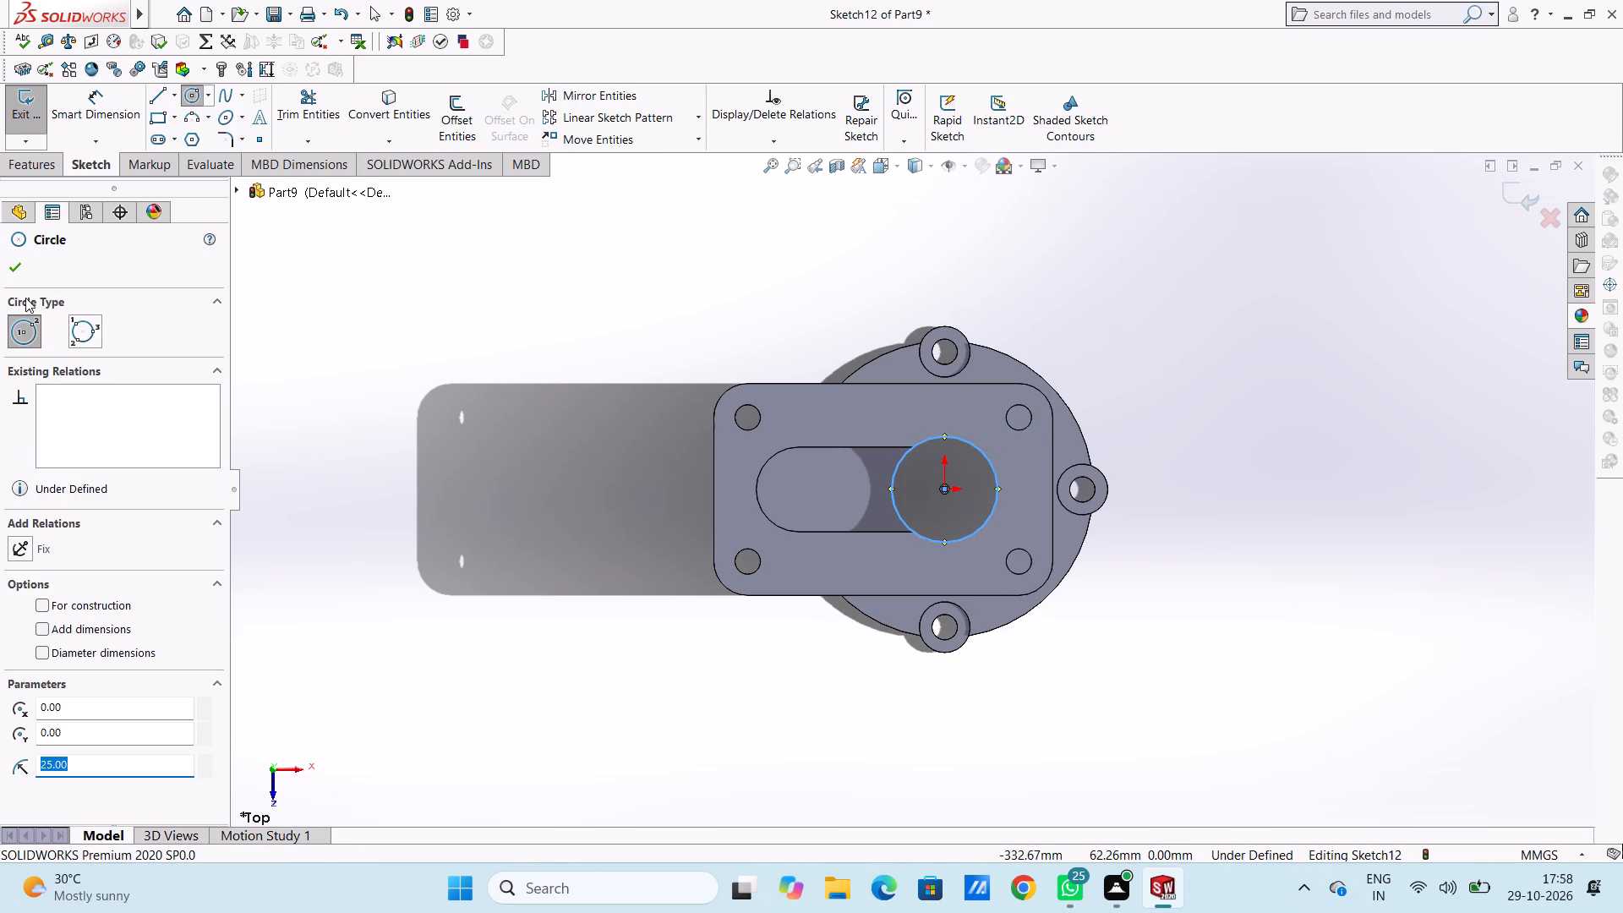
{"action": "left_click_drag", "start_coordinate": [8, 264], "coordinate": [5, 252]}
{"action": "left_click", "coordinate": [290, 329]}
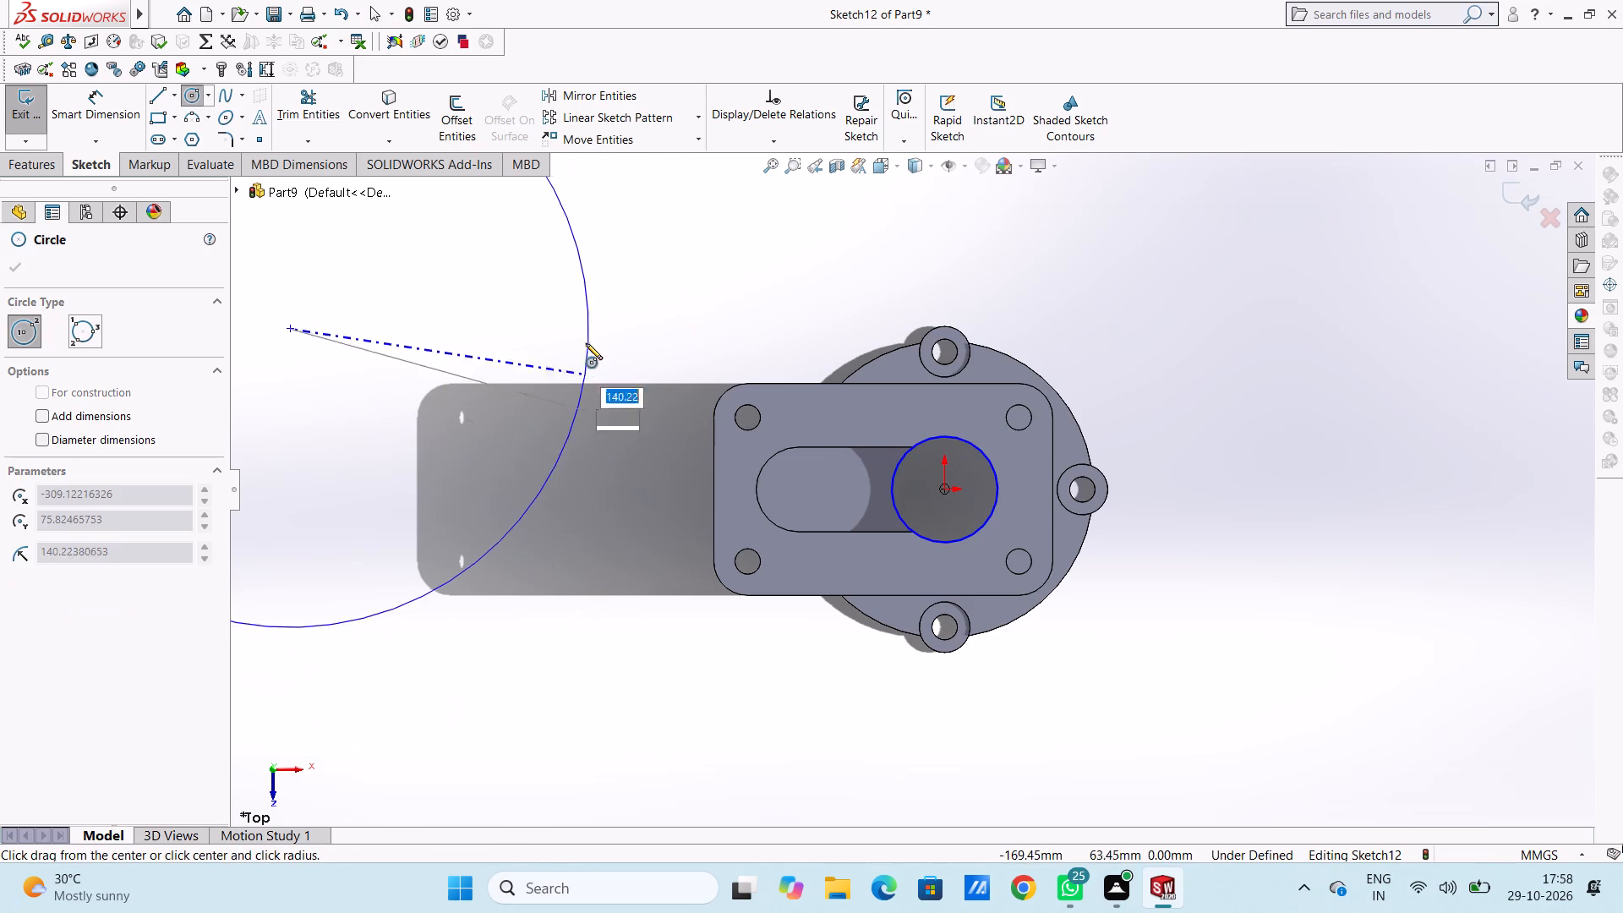
{"action": "right_click", "coordinate": [586, 343]}
{"action": "double_click", "coordinate": [602, 360]}
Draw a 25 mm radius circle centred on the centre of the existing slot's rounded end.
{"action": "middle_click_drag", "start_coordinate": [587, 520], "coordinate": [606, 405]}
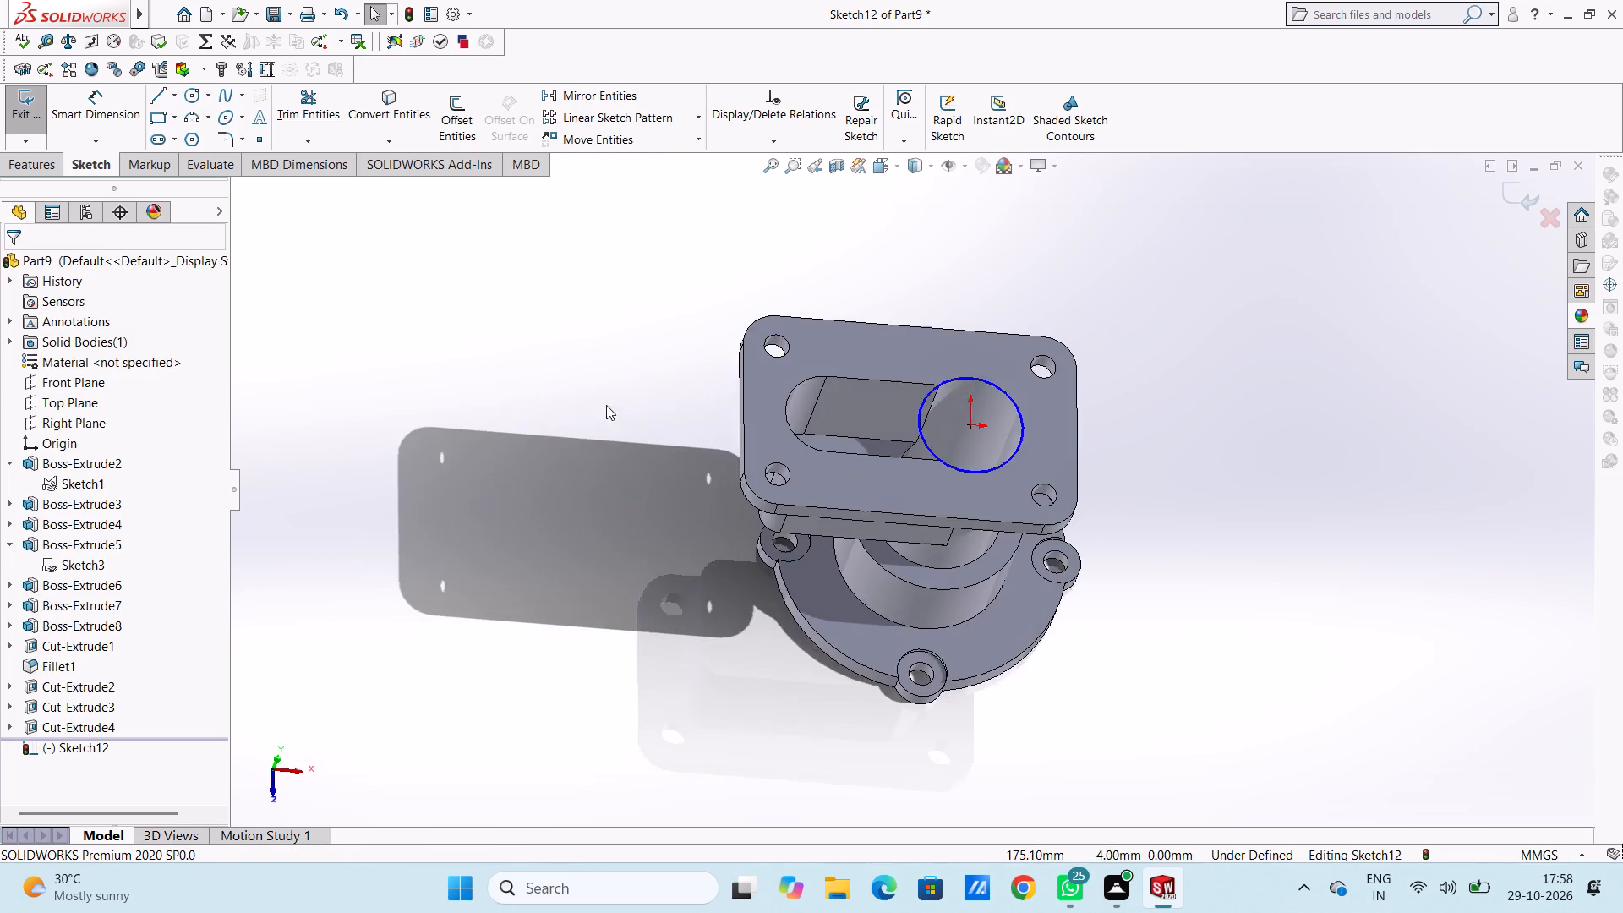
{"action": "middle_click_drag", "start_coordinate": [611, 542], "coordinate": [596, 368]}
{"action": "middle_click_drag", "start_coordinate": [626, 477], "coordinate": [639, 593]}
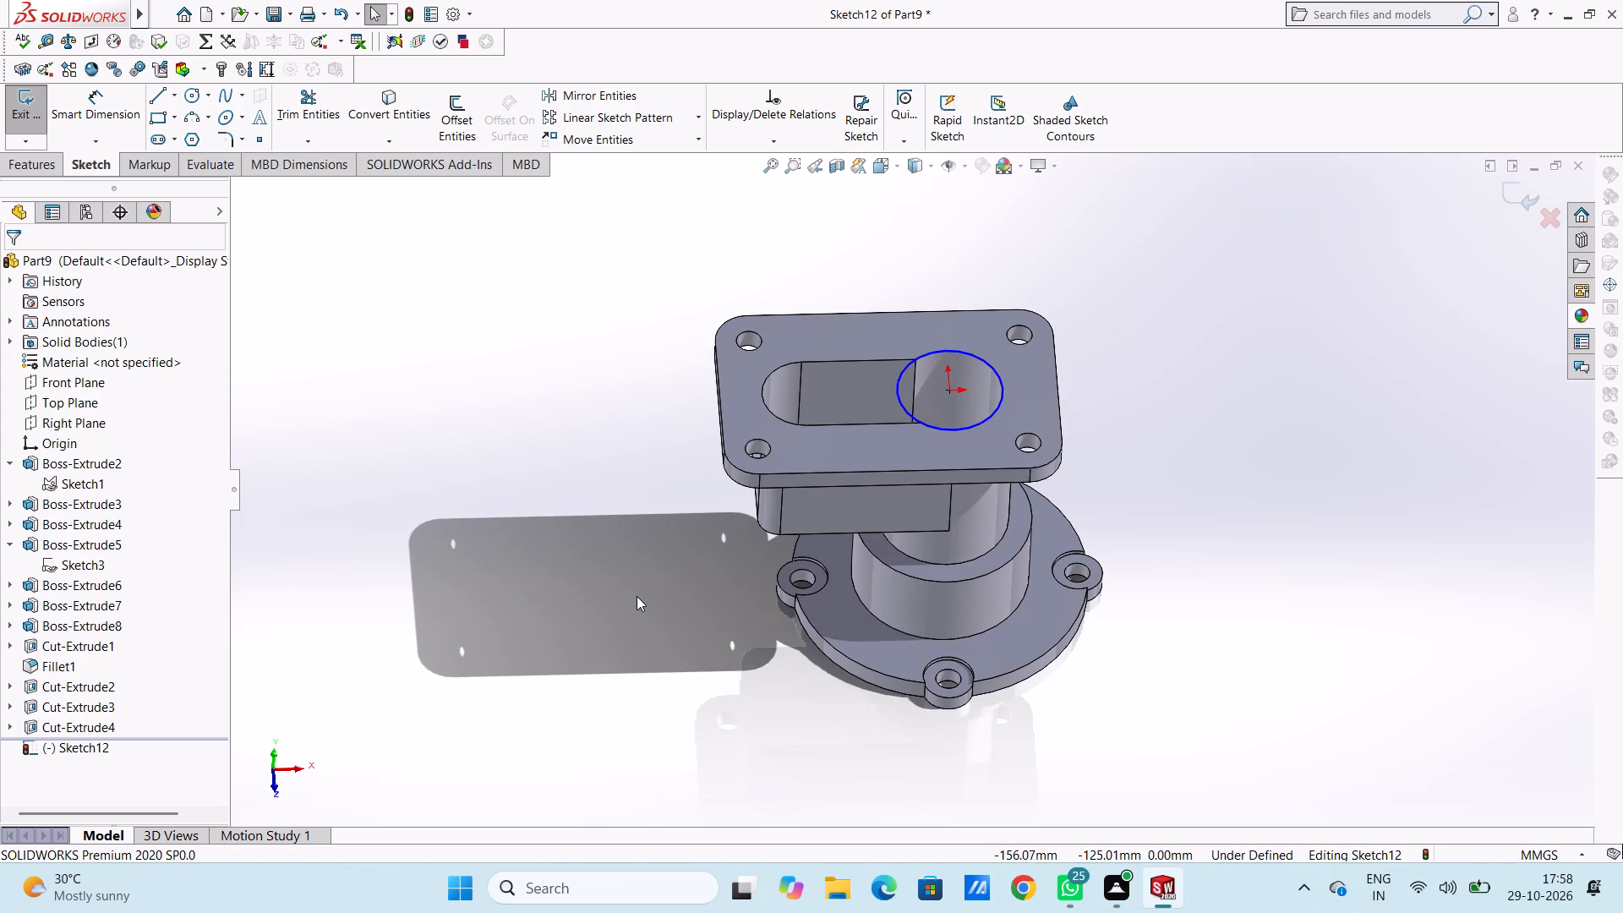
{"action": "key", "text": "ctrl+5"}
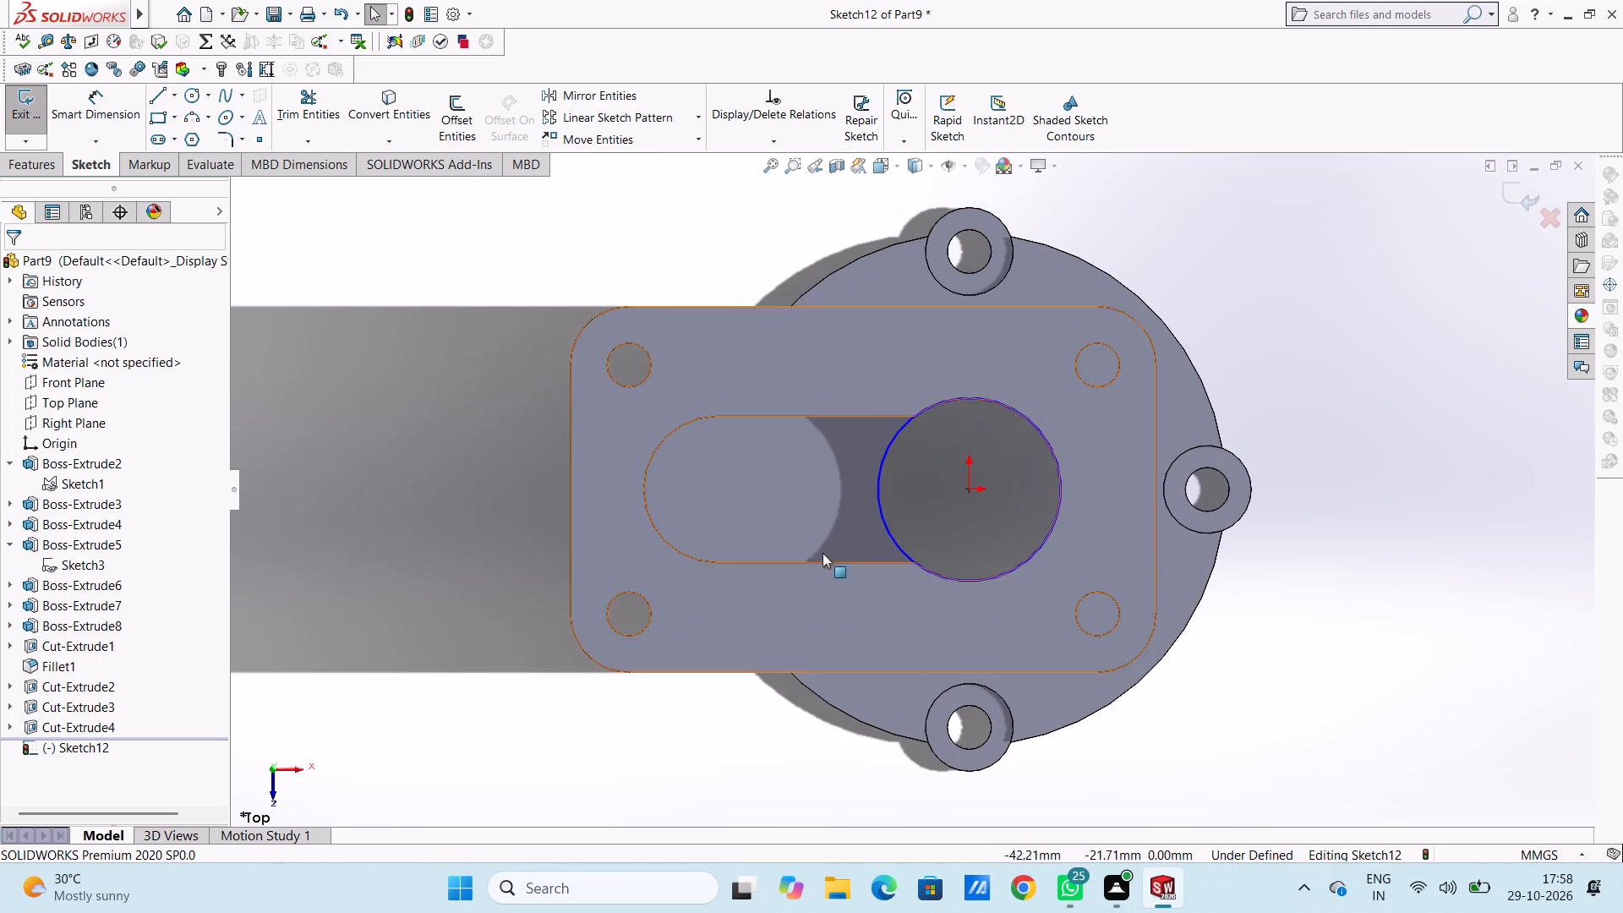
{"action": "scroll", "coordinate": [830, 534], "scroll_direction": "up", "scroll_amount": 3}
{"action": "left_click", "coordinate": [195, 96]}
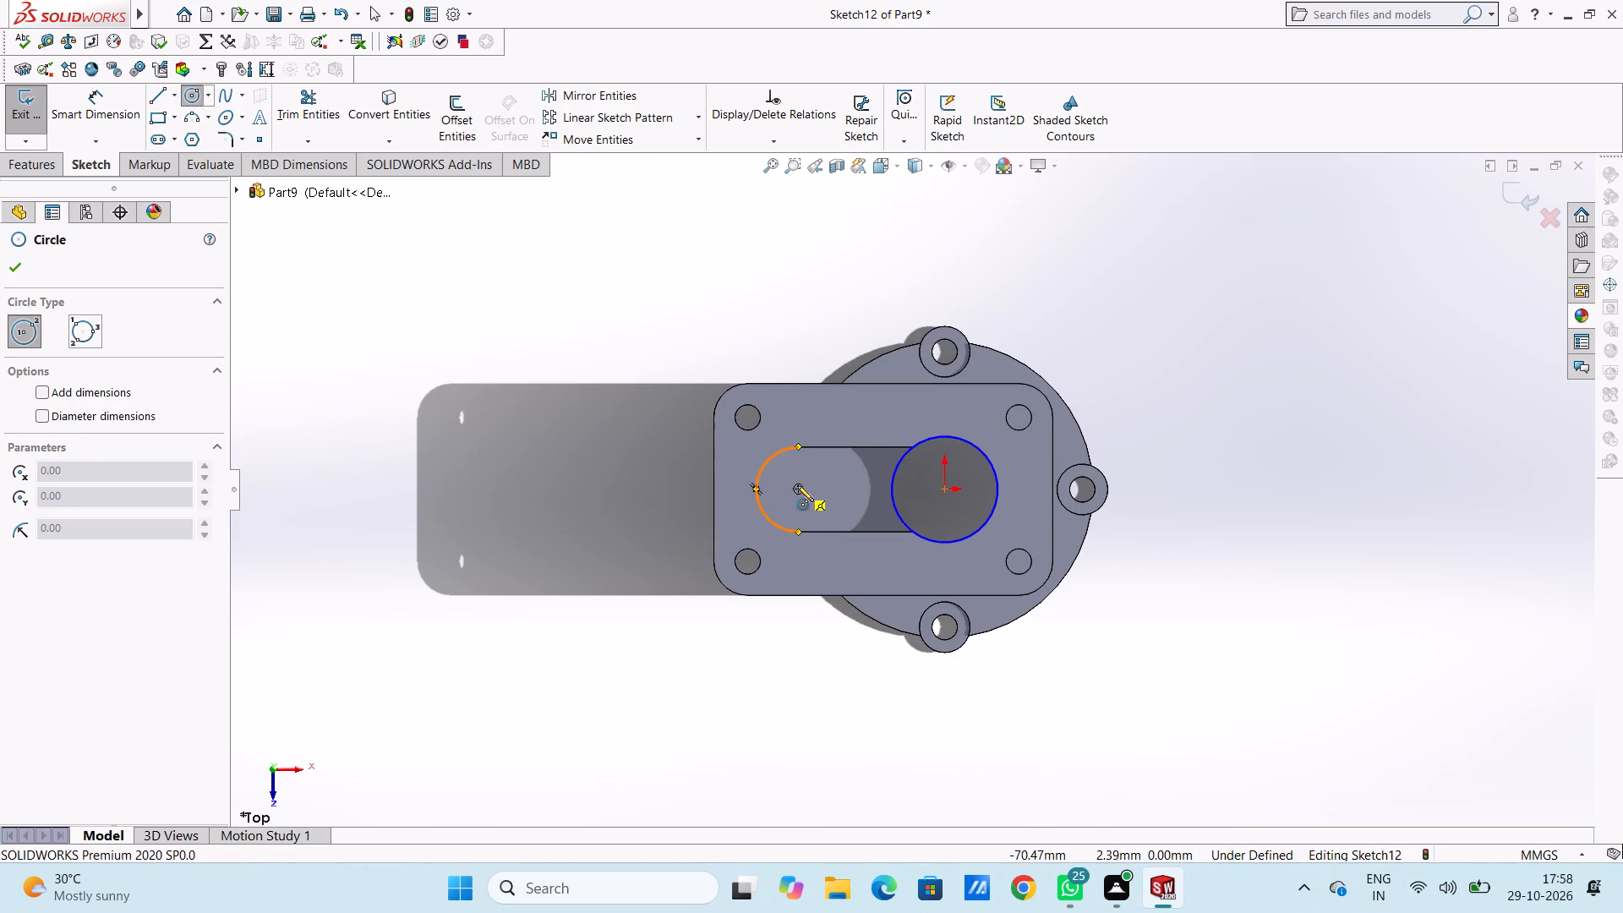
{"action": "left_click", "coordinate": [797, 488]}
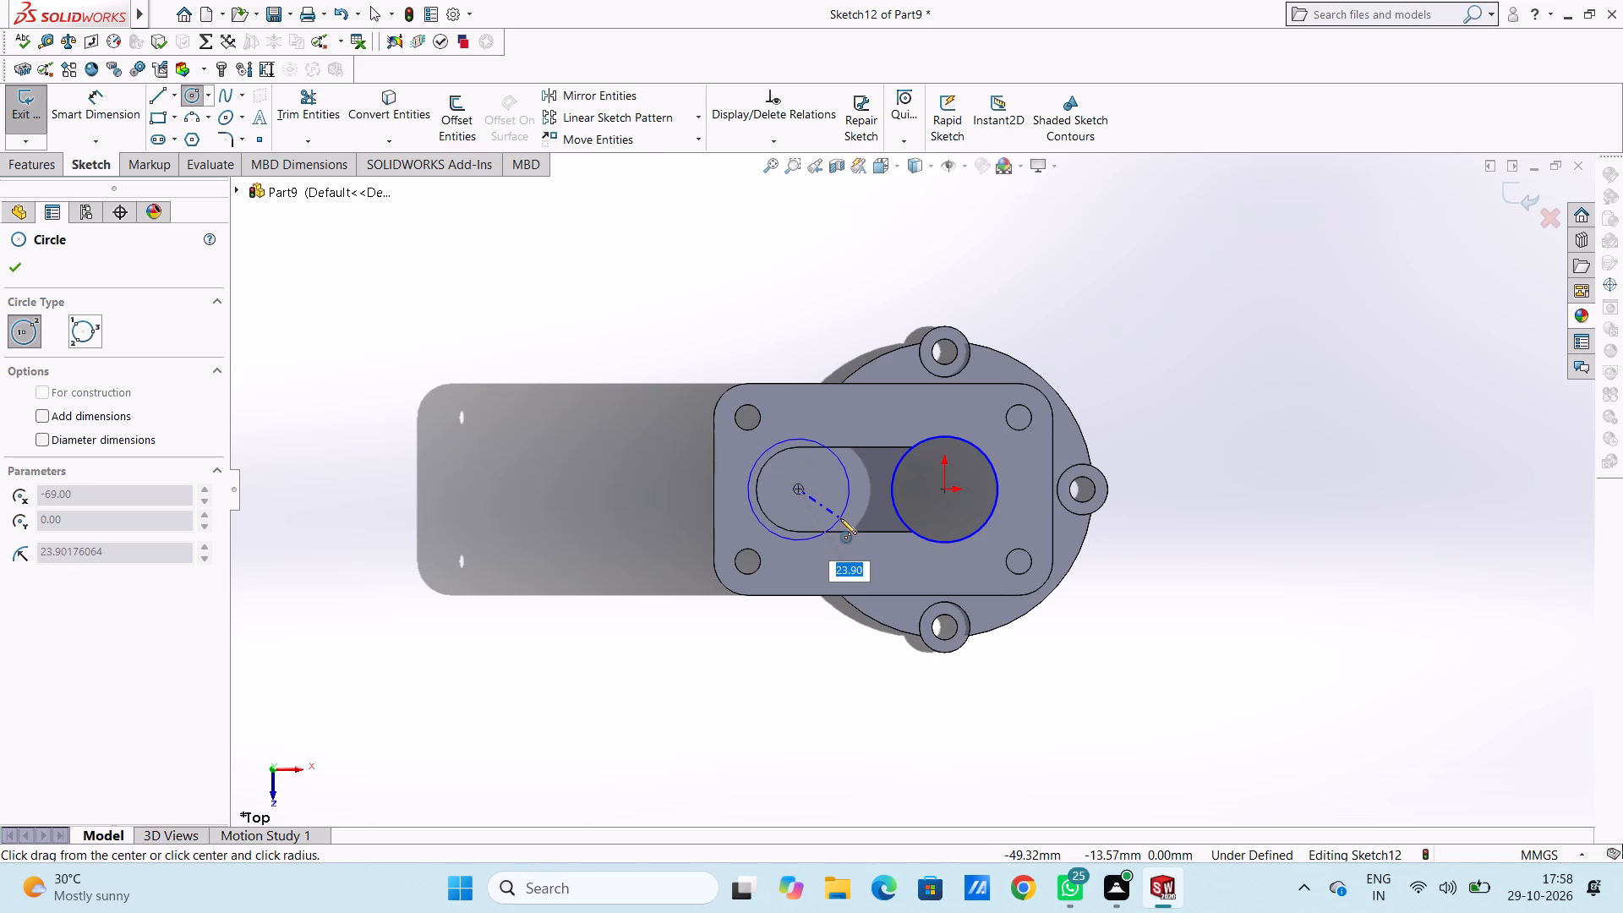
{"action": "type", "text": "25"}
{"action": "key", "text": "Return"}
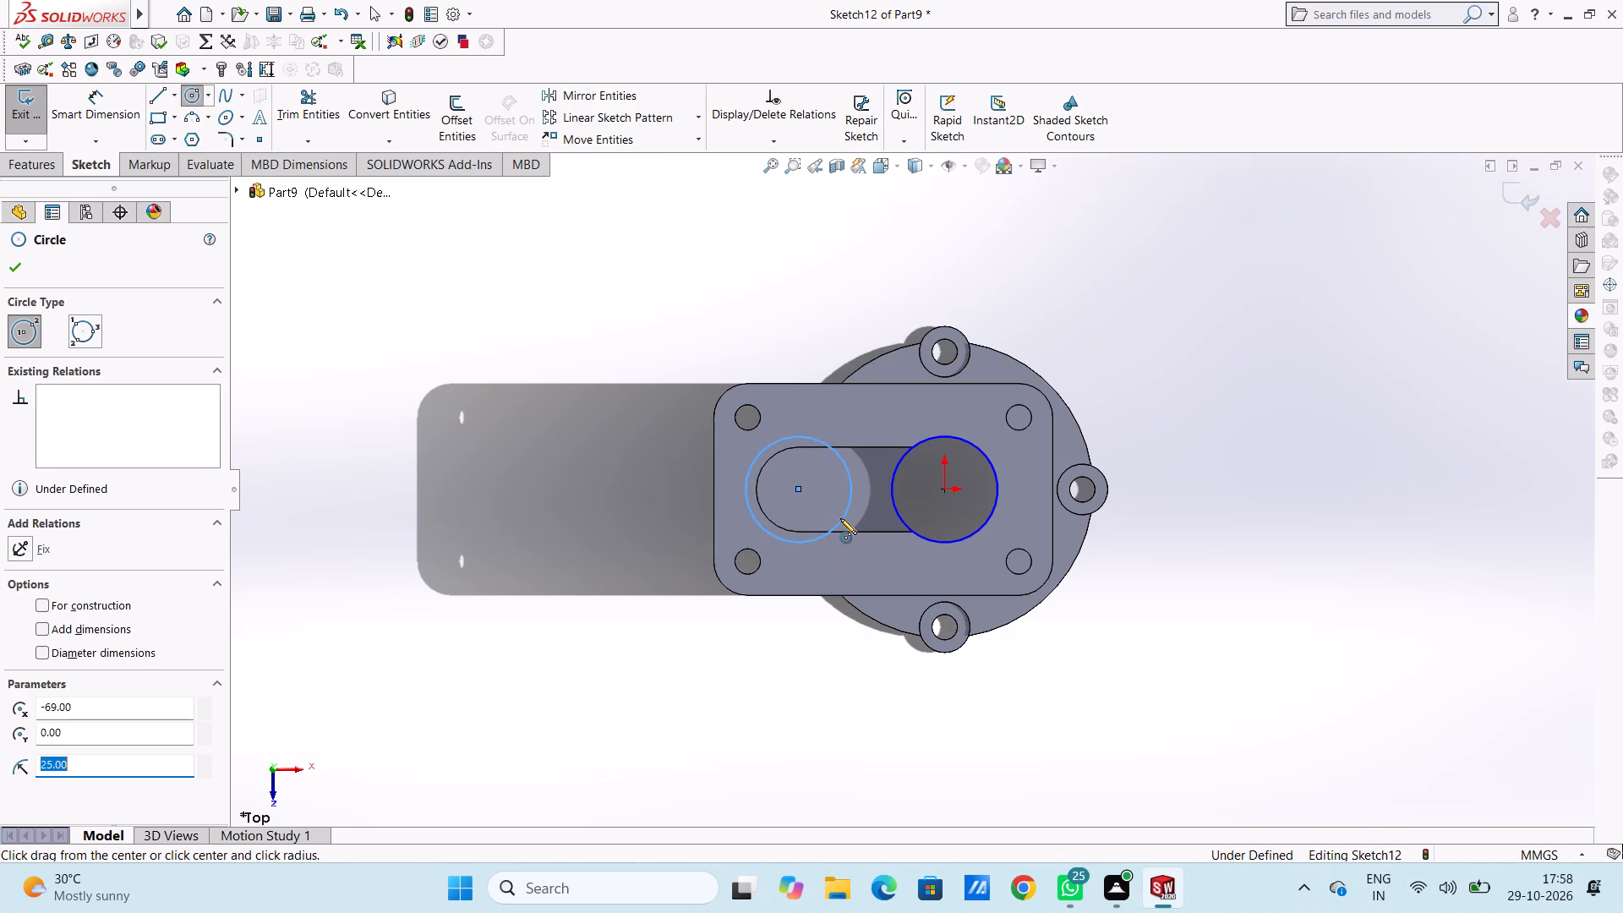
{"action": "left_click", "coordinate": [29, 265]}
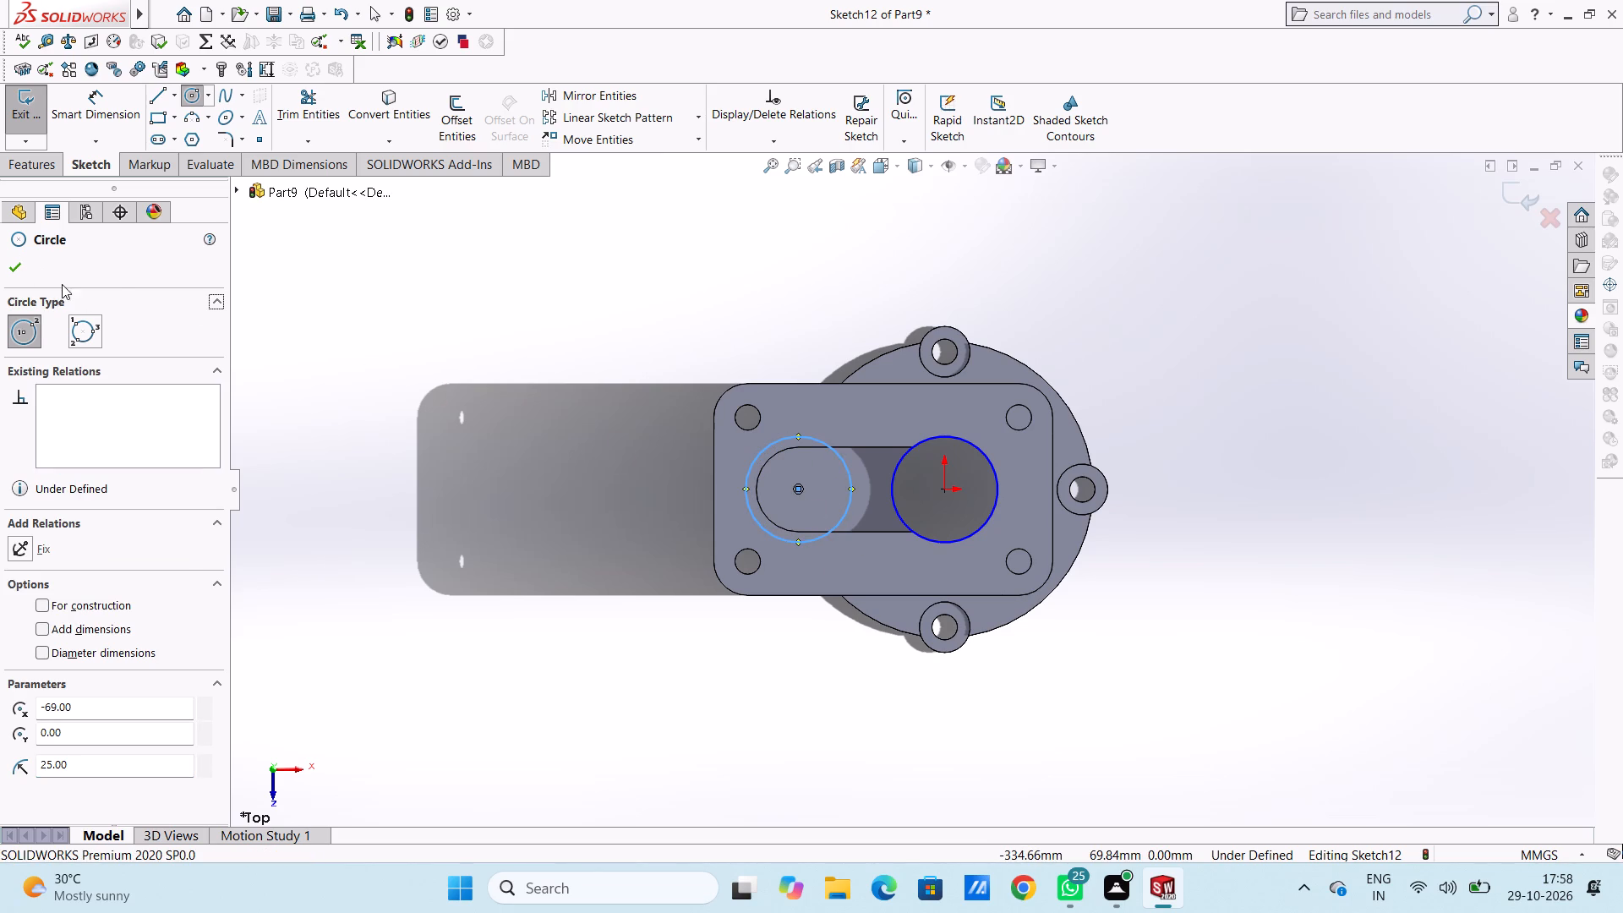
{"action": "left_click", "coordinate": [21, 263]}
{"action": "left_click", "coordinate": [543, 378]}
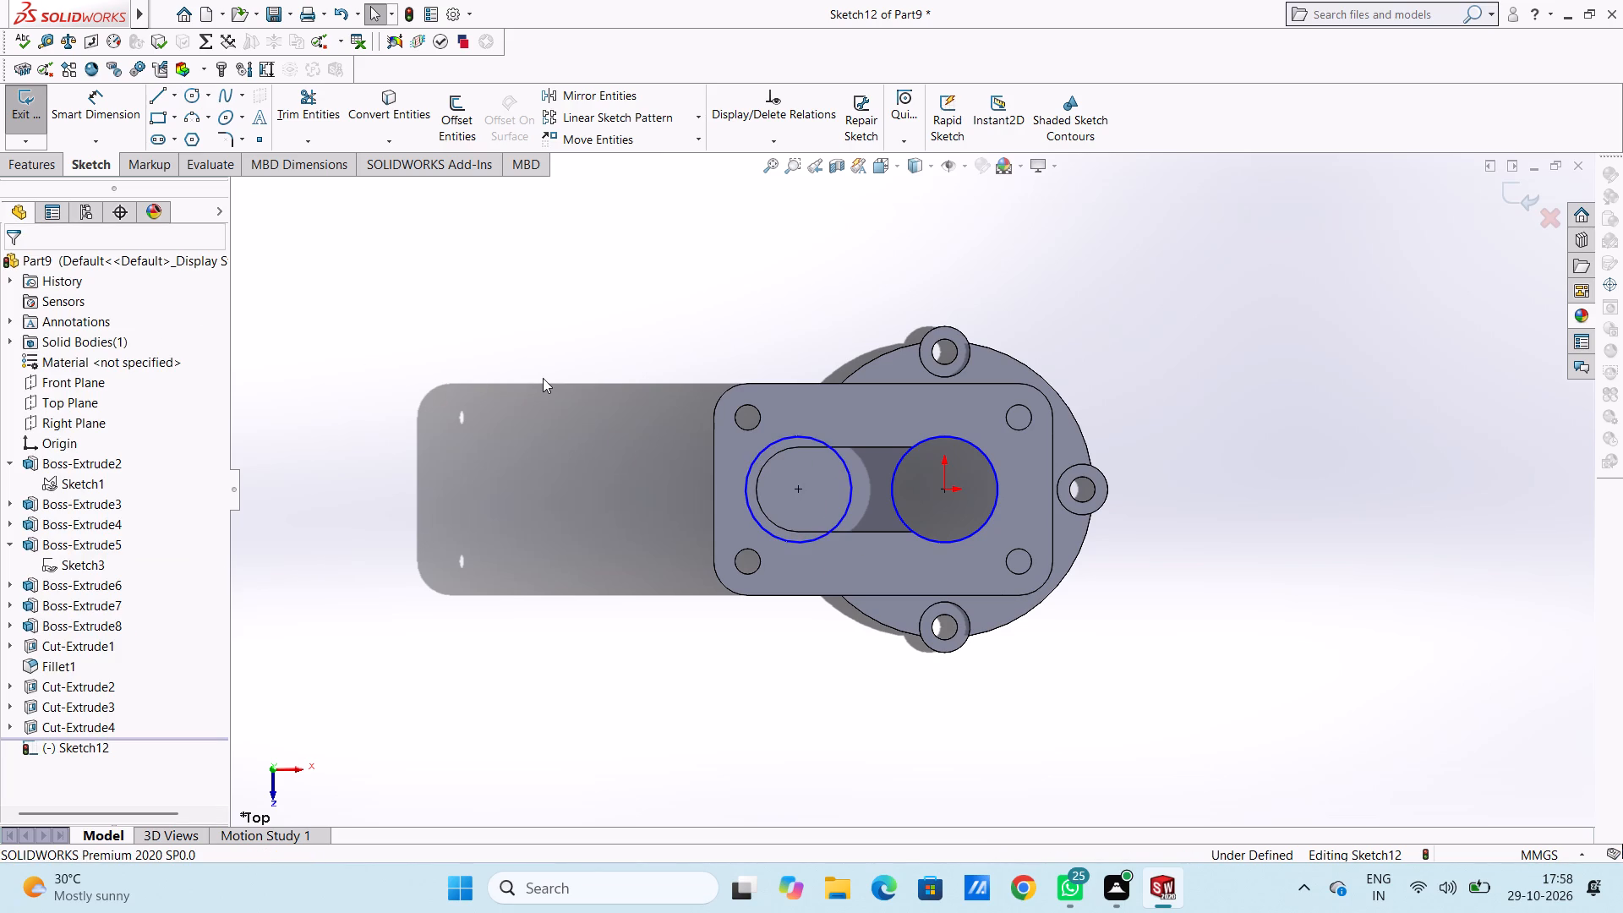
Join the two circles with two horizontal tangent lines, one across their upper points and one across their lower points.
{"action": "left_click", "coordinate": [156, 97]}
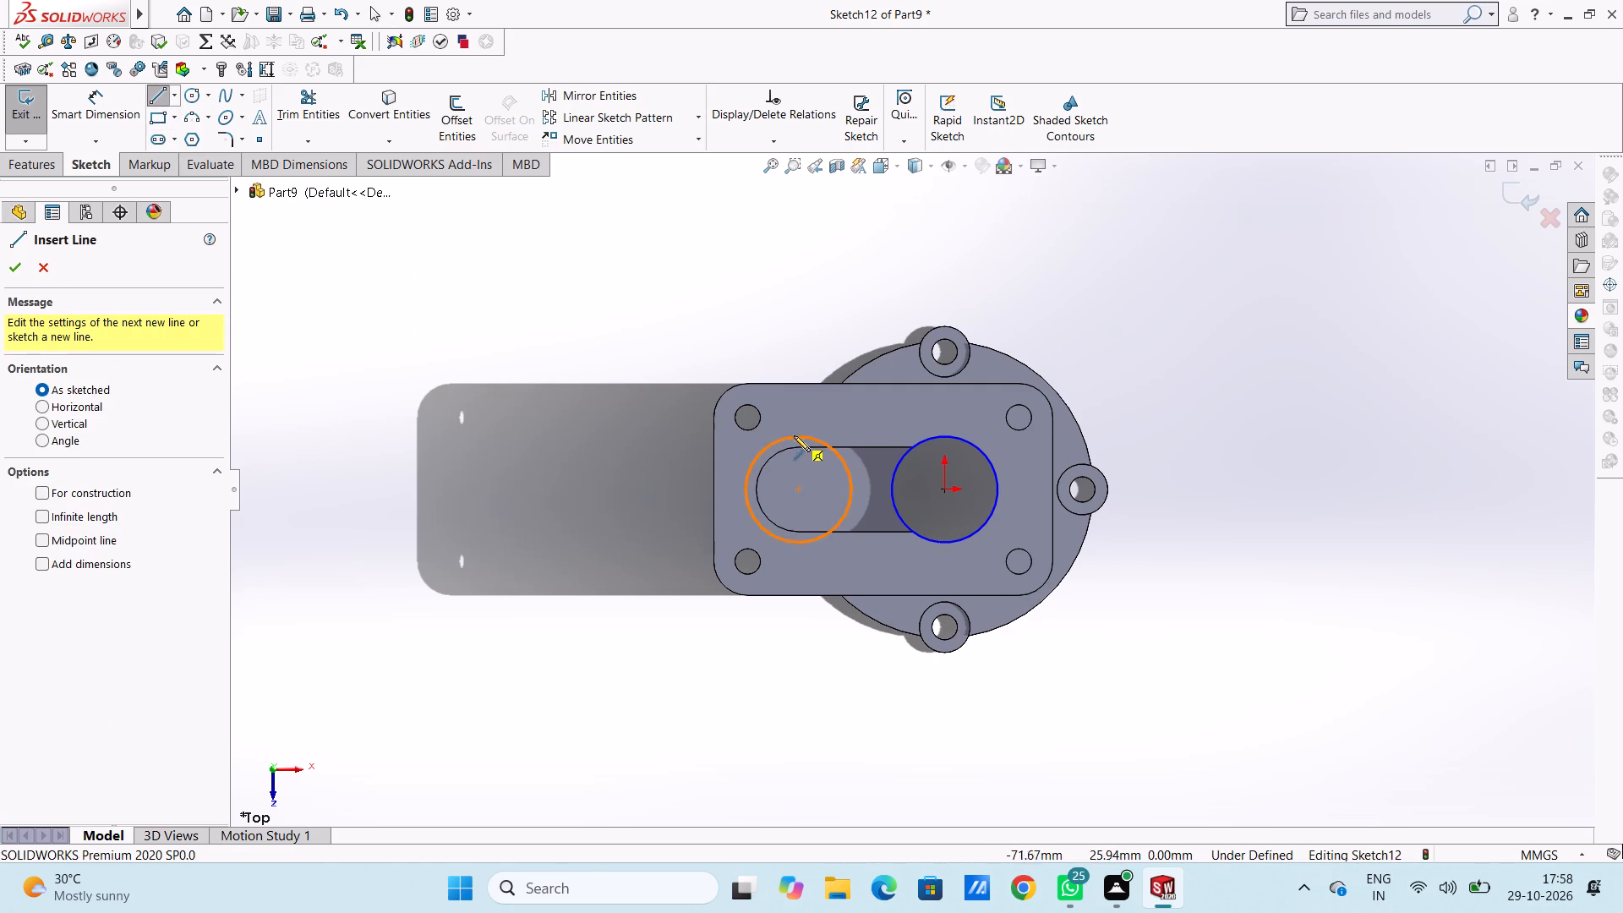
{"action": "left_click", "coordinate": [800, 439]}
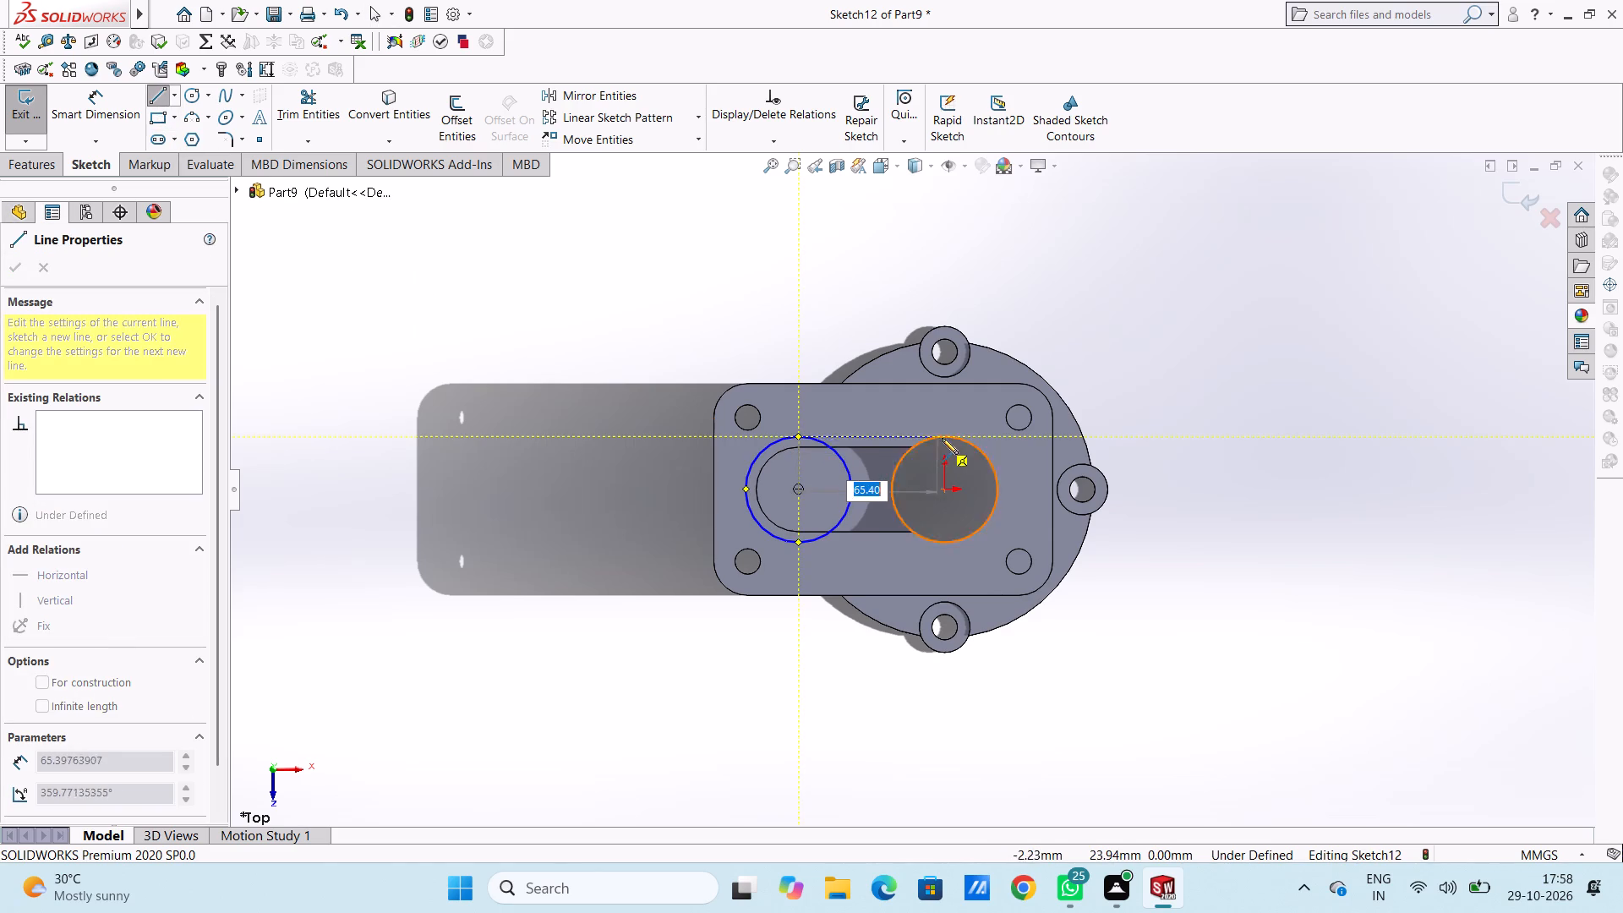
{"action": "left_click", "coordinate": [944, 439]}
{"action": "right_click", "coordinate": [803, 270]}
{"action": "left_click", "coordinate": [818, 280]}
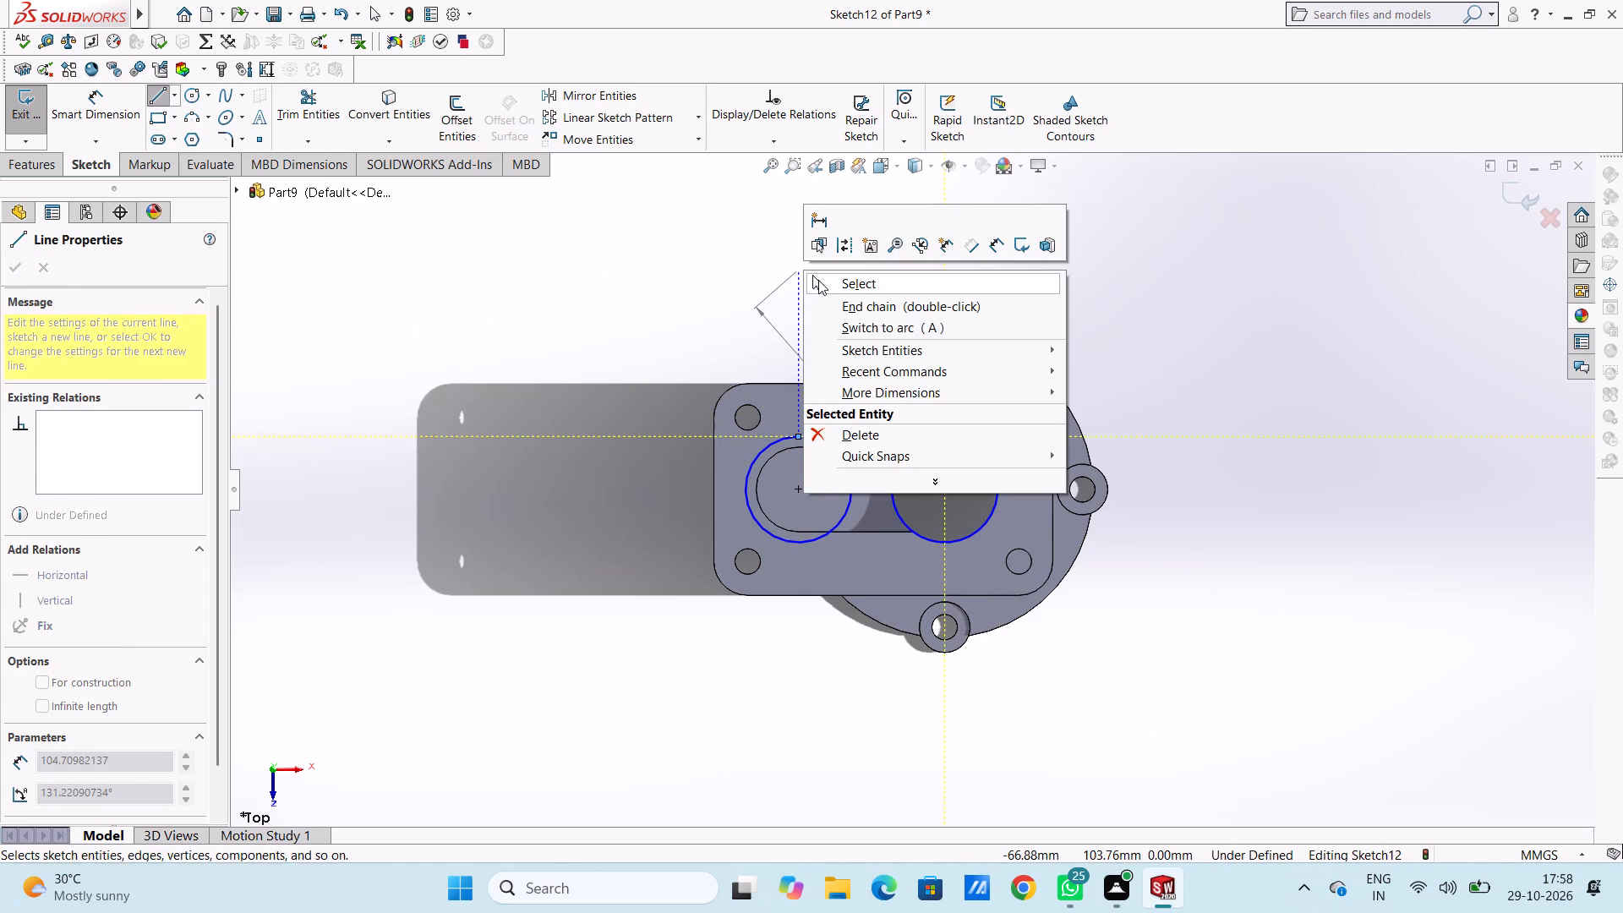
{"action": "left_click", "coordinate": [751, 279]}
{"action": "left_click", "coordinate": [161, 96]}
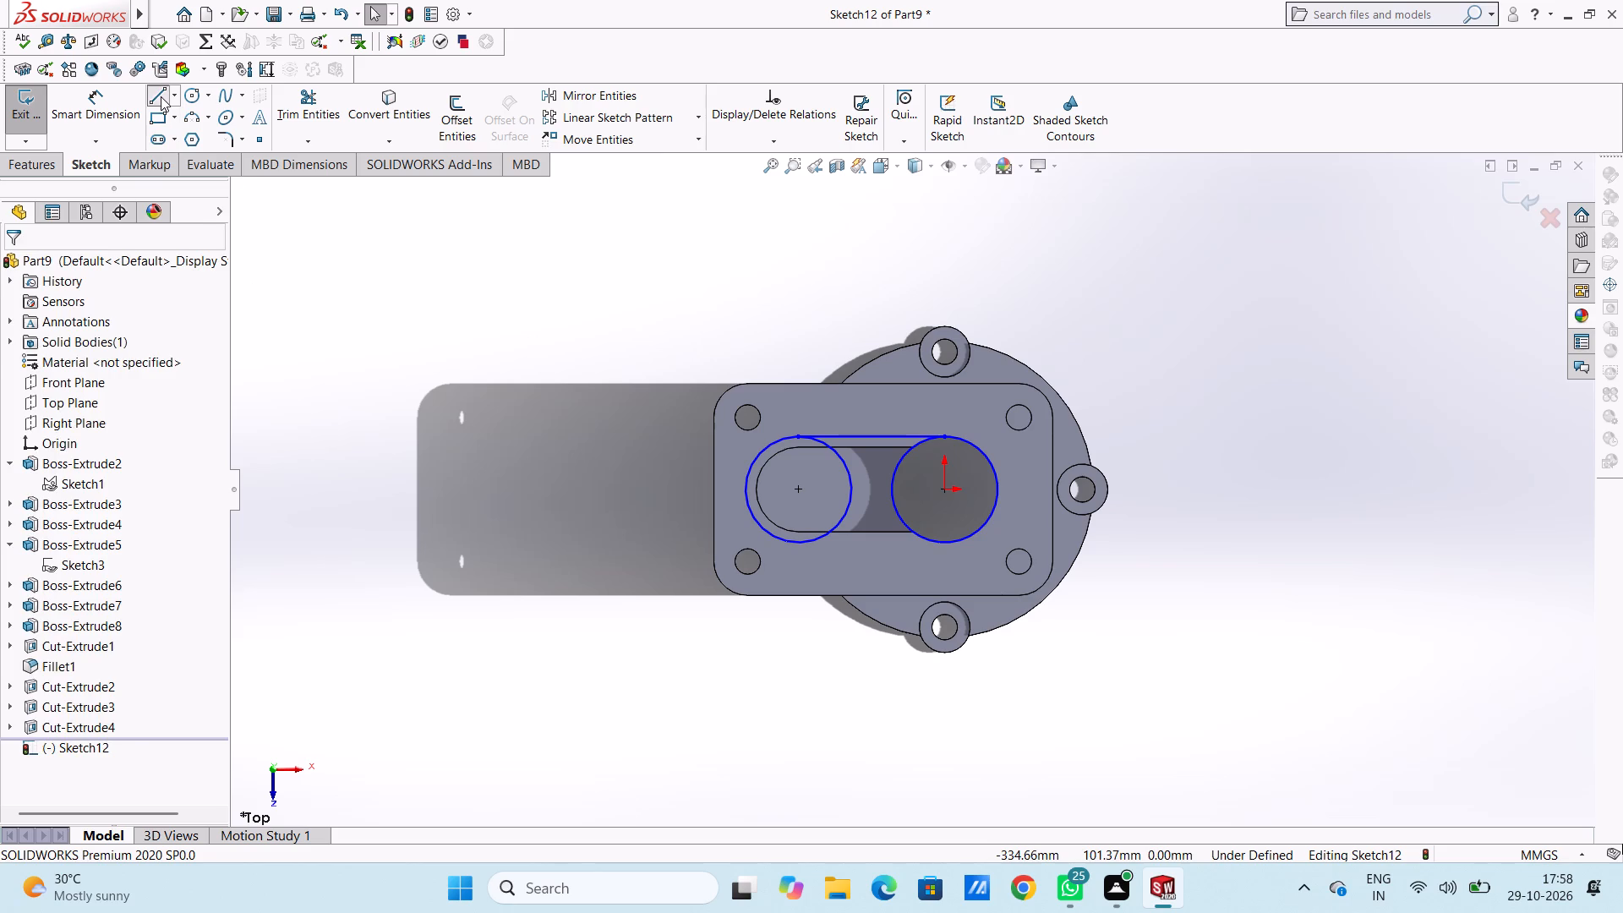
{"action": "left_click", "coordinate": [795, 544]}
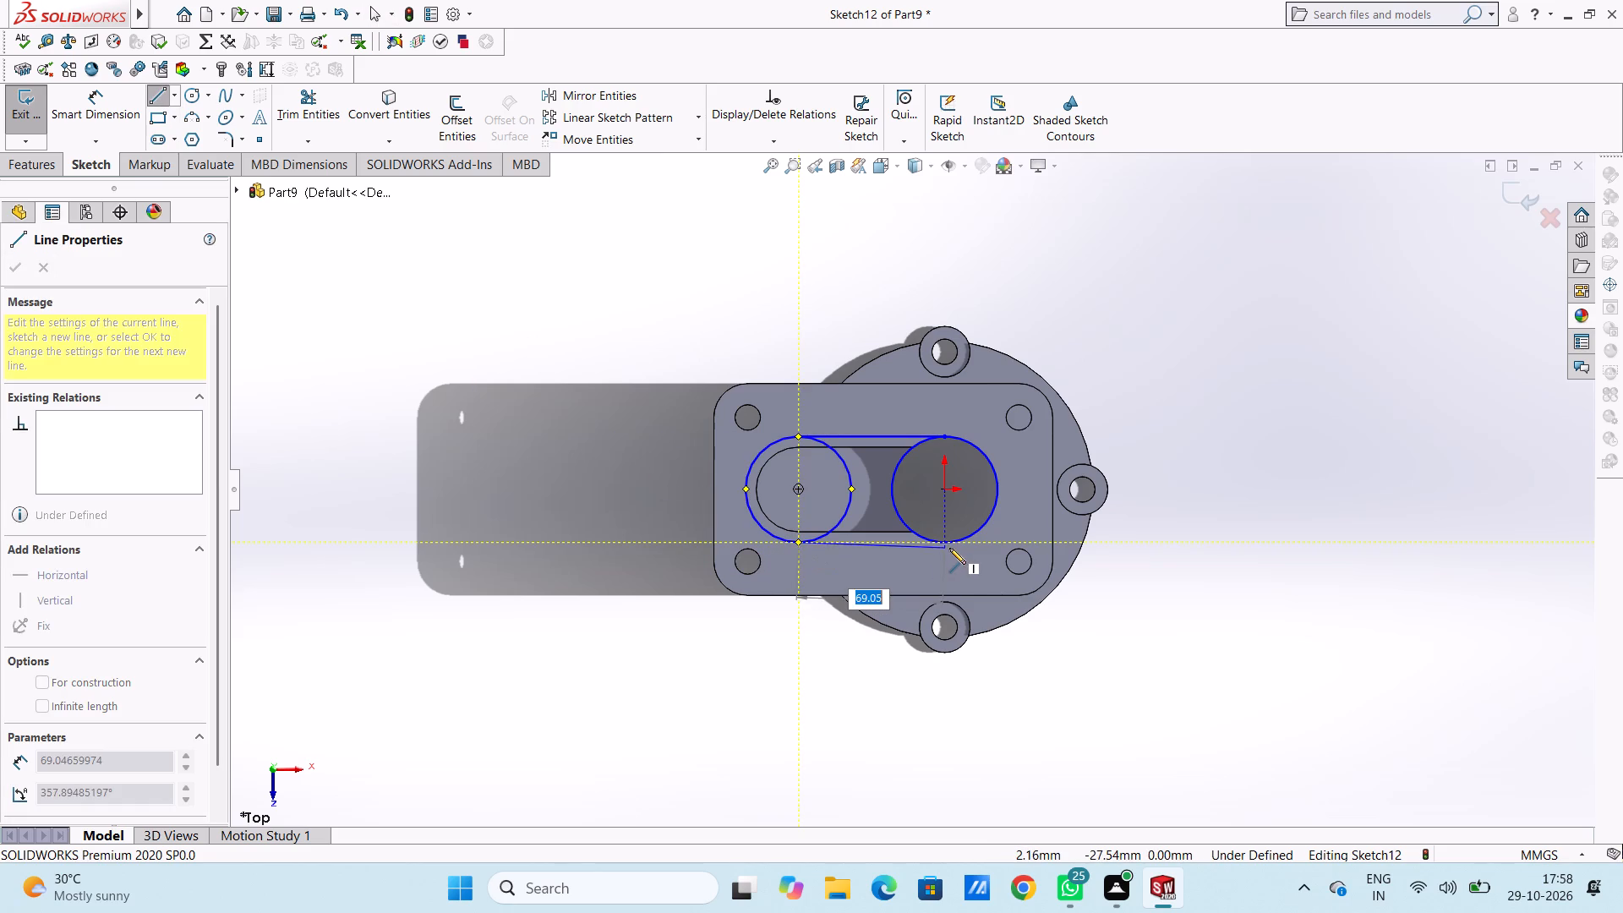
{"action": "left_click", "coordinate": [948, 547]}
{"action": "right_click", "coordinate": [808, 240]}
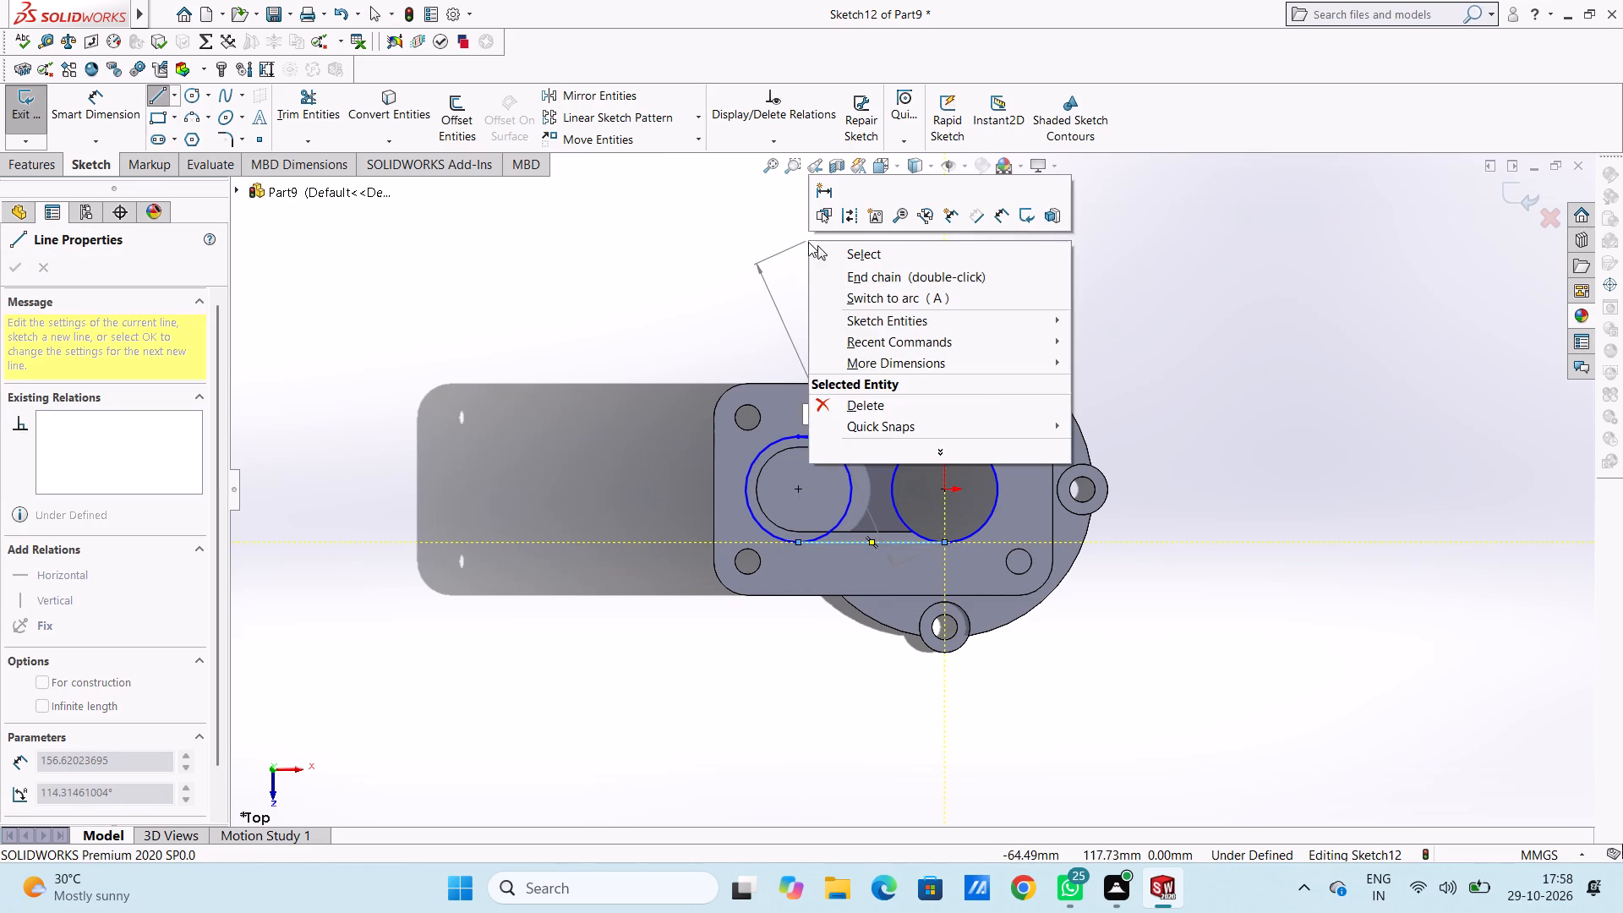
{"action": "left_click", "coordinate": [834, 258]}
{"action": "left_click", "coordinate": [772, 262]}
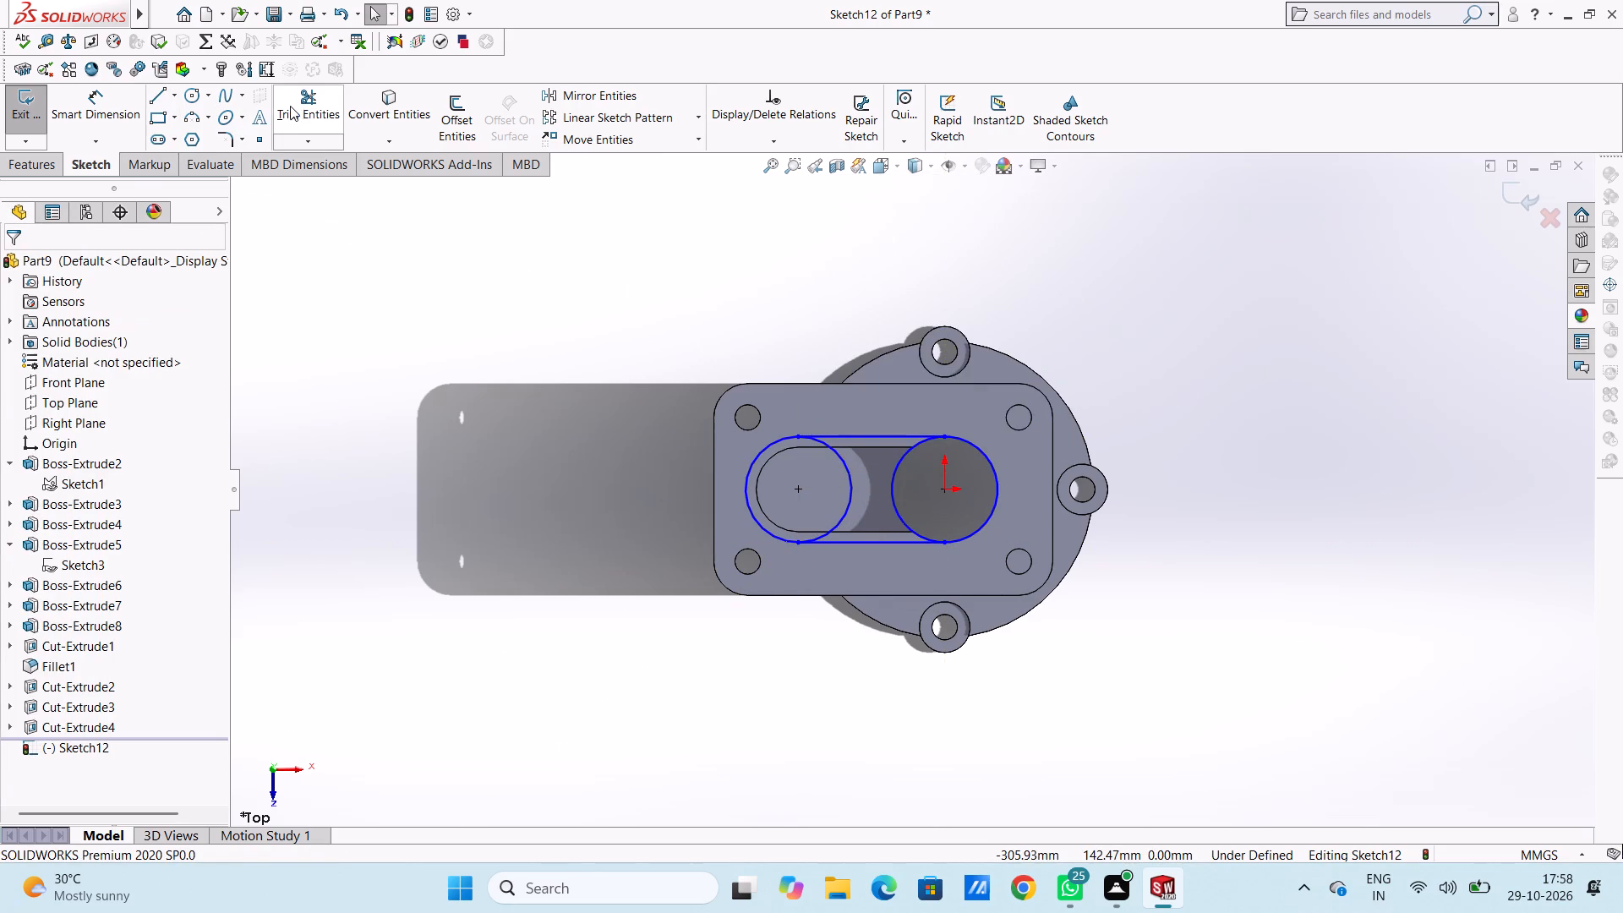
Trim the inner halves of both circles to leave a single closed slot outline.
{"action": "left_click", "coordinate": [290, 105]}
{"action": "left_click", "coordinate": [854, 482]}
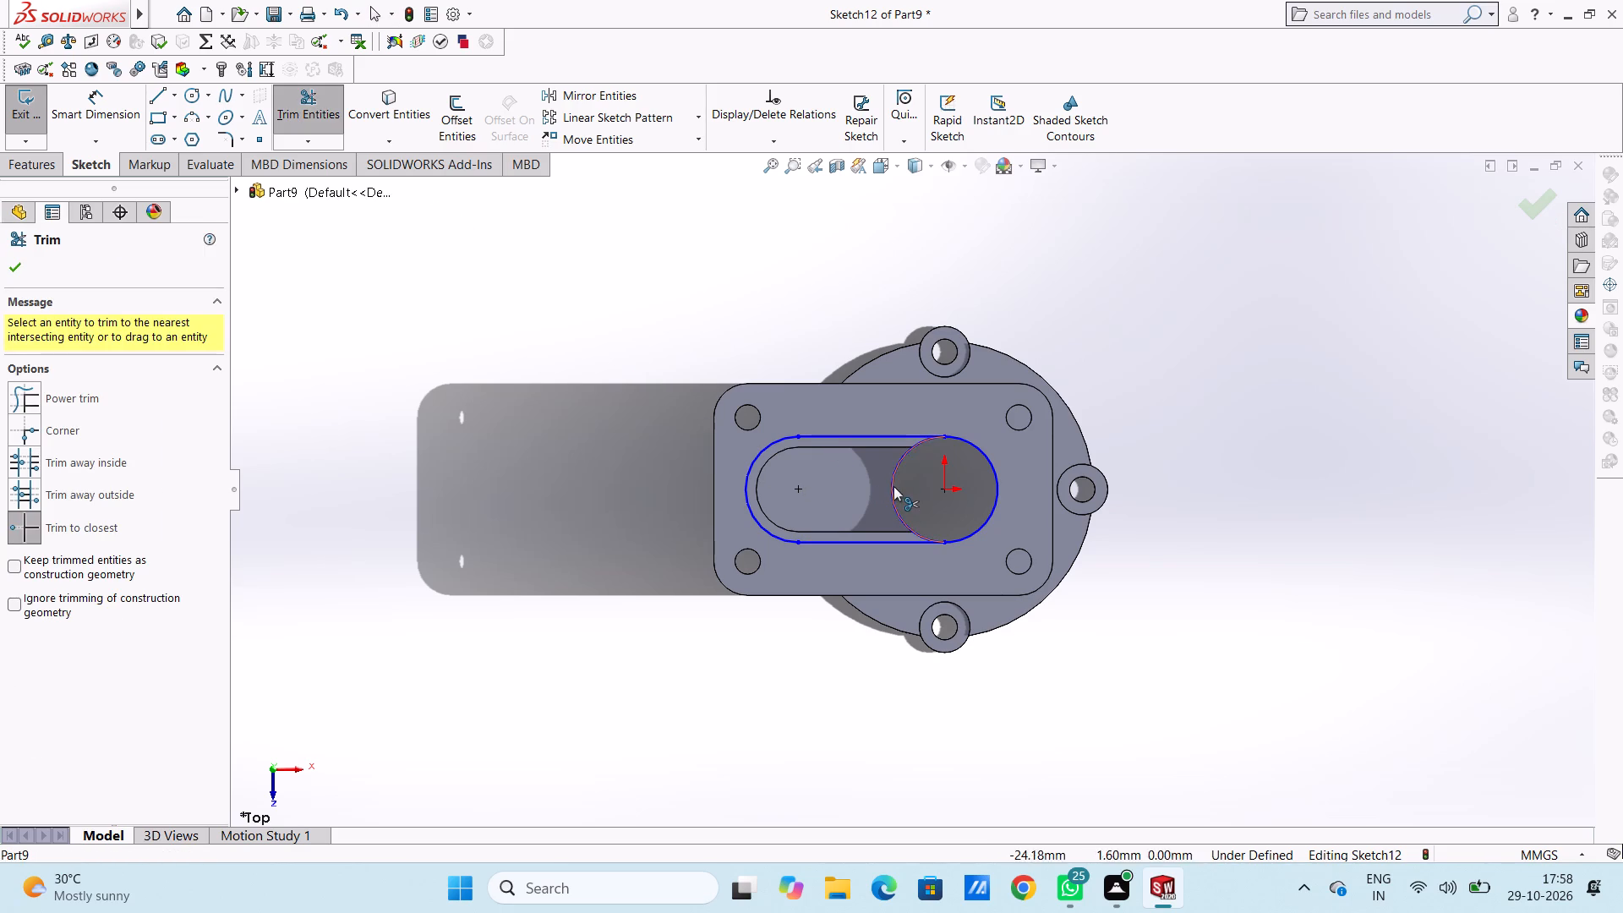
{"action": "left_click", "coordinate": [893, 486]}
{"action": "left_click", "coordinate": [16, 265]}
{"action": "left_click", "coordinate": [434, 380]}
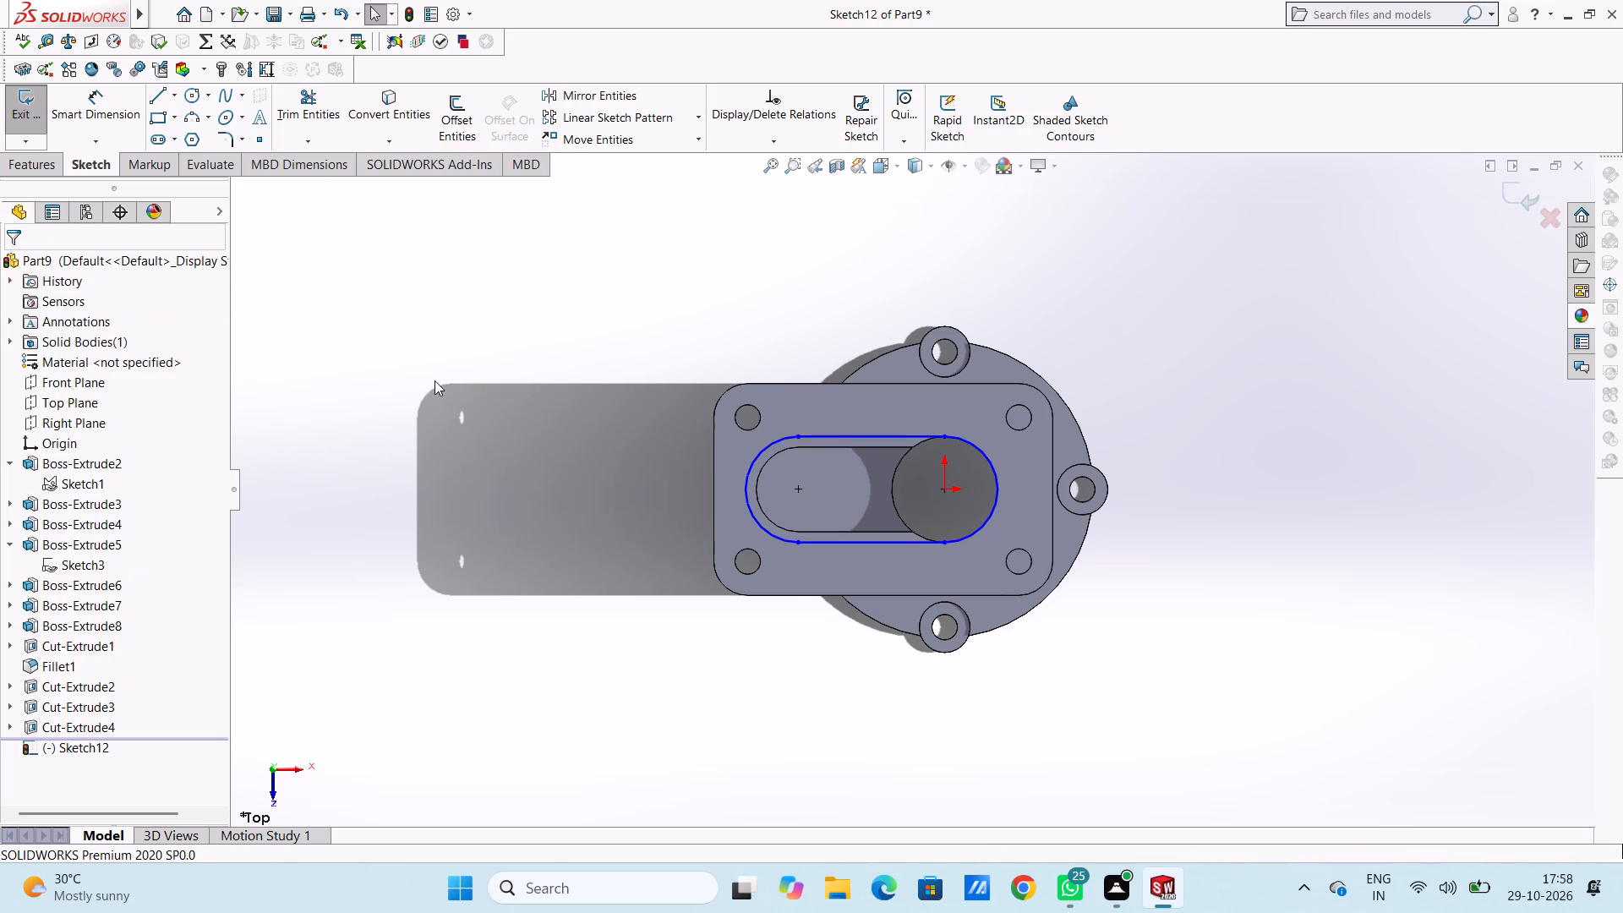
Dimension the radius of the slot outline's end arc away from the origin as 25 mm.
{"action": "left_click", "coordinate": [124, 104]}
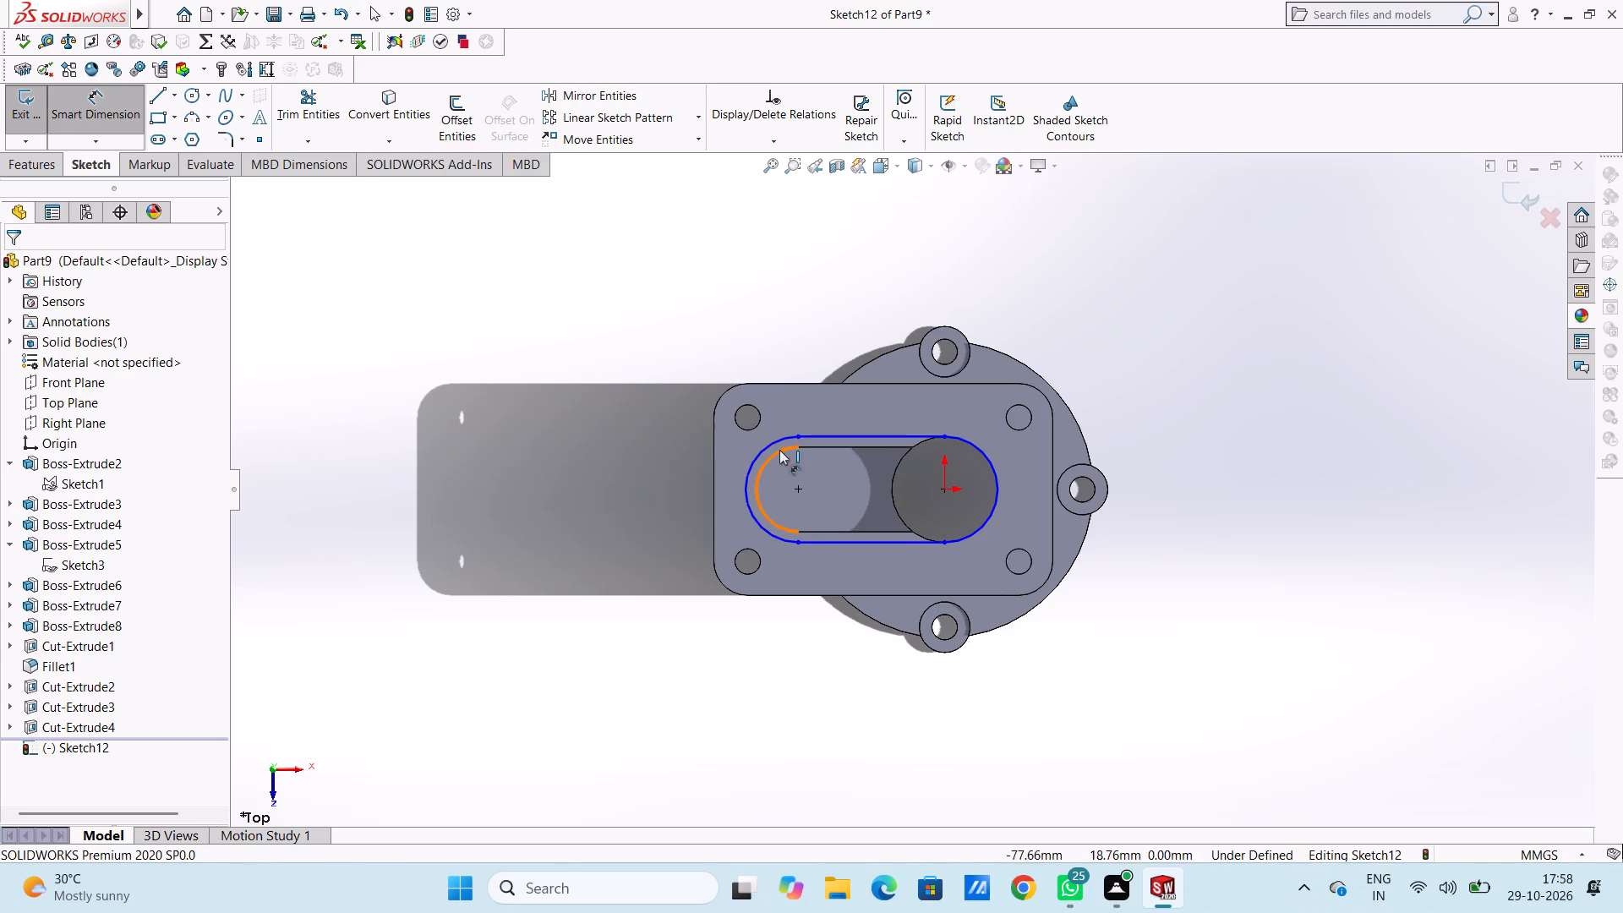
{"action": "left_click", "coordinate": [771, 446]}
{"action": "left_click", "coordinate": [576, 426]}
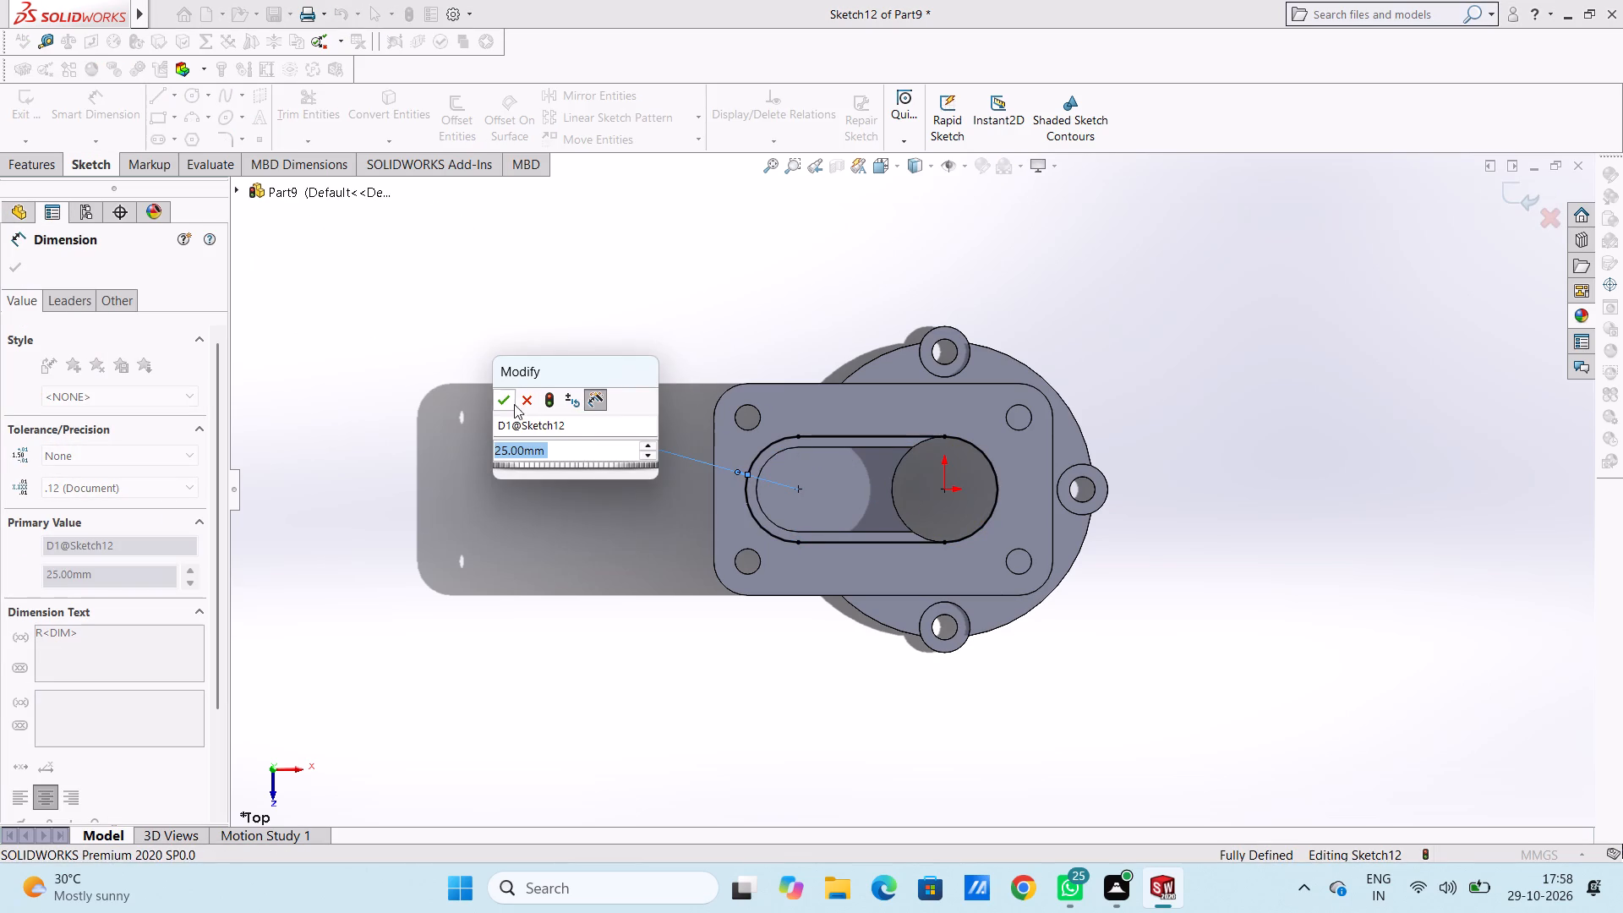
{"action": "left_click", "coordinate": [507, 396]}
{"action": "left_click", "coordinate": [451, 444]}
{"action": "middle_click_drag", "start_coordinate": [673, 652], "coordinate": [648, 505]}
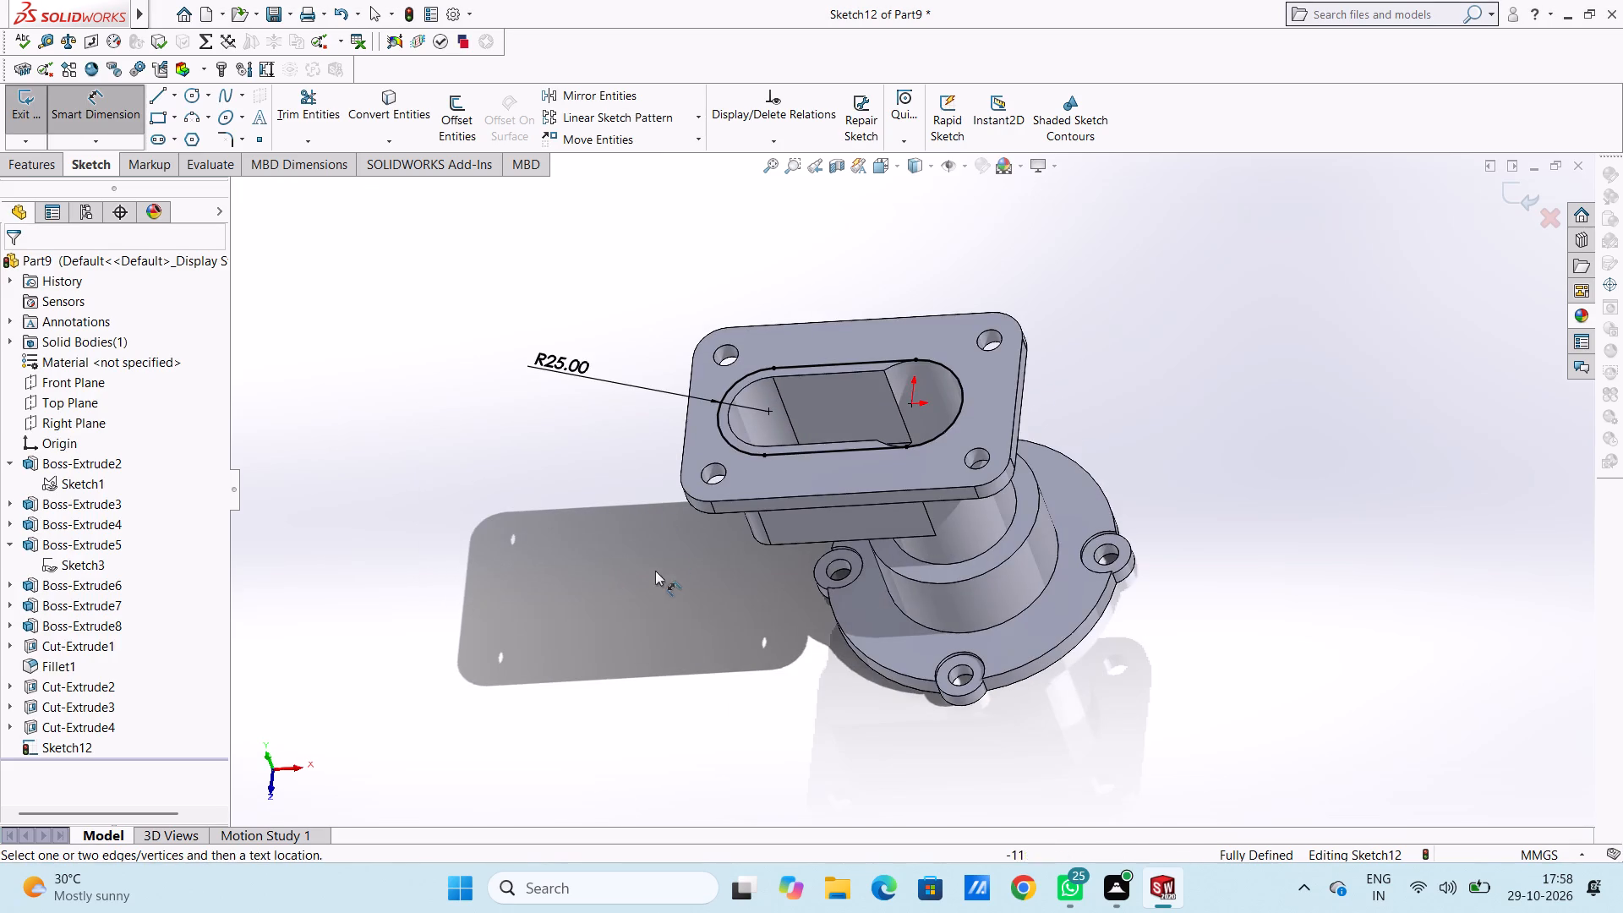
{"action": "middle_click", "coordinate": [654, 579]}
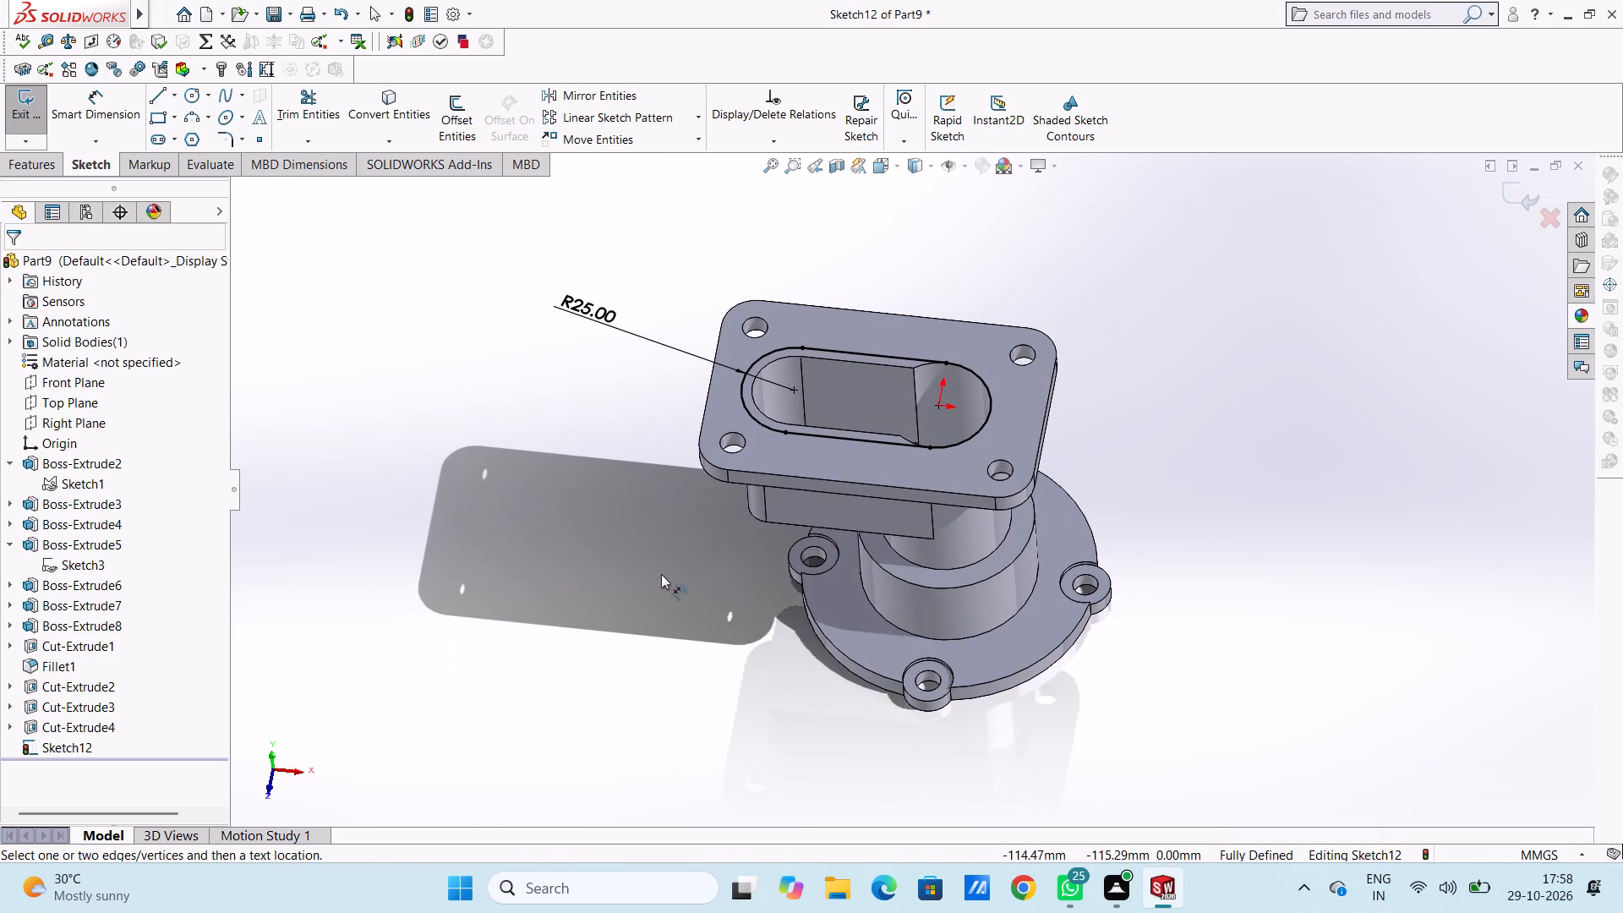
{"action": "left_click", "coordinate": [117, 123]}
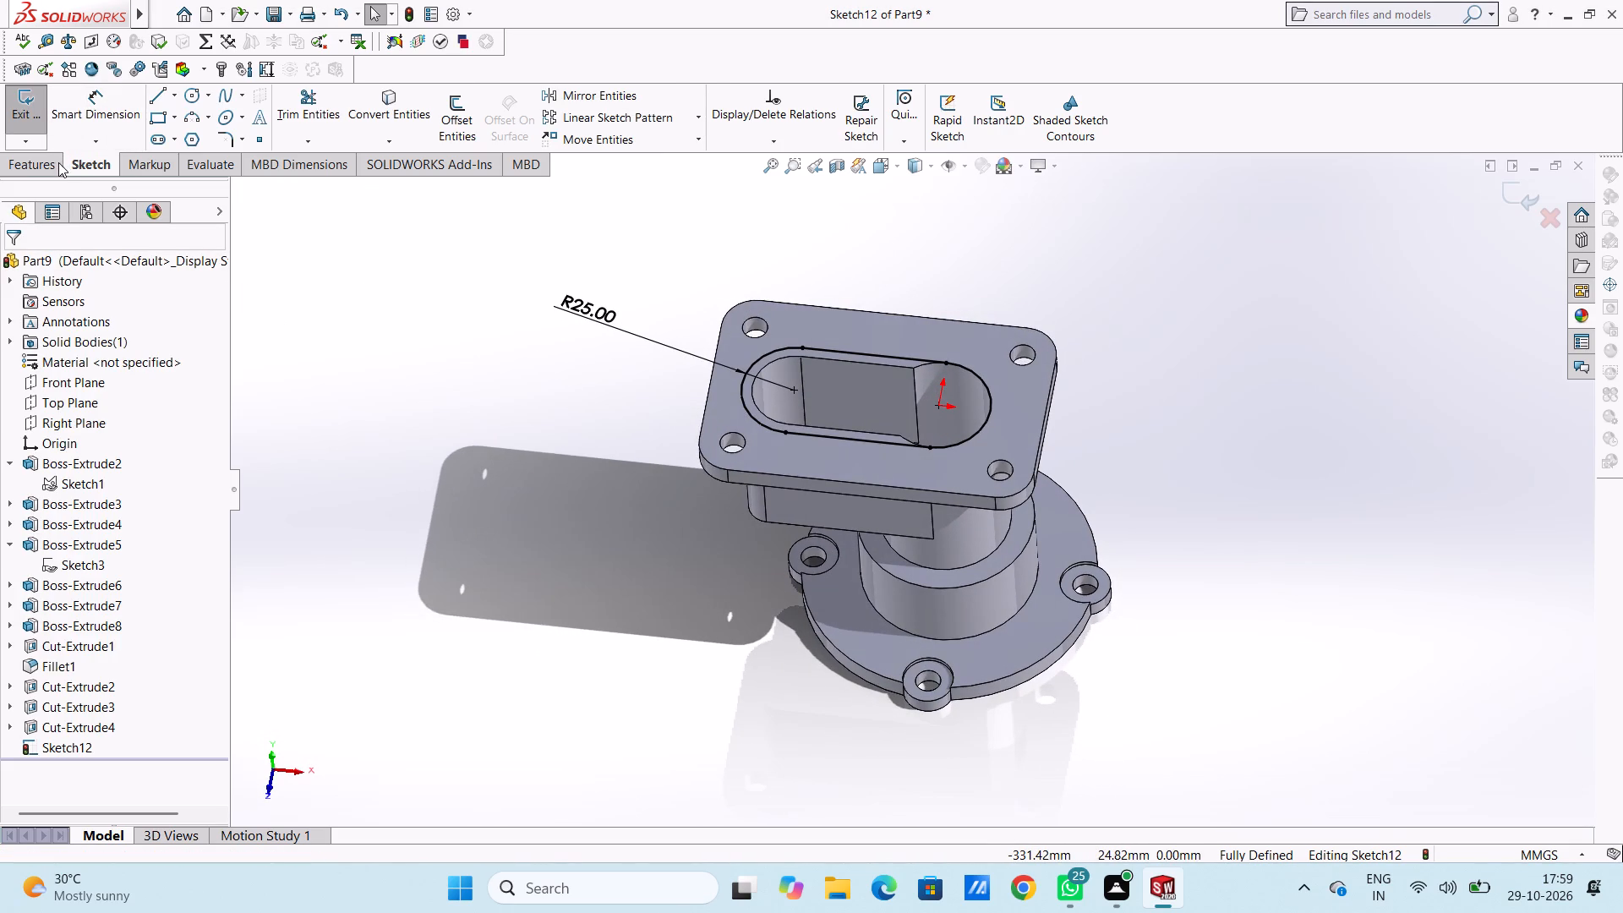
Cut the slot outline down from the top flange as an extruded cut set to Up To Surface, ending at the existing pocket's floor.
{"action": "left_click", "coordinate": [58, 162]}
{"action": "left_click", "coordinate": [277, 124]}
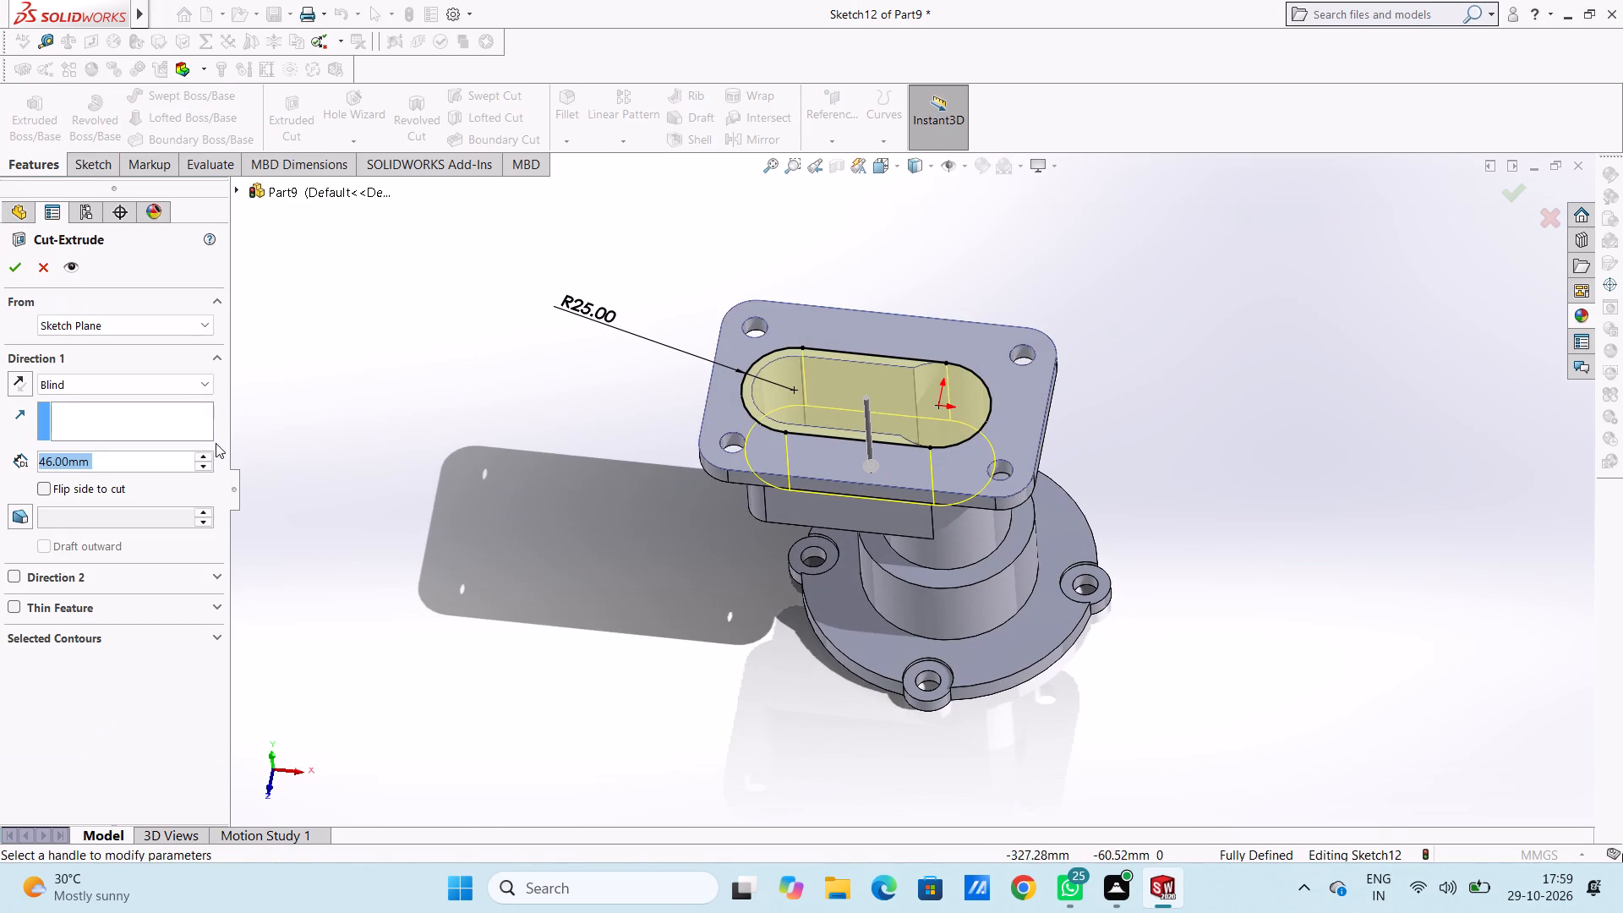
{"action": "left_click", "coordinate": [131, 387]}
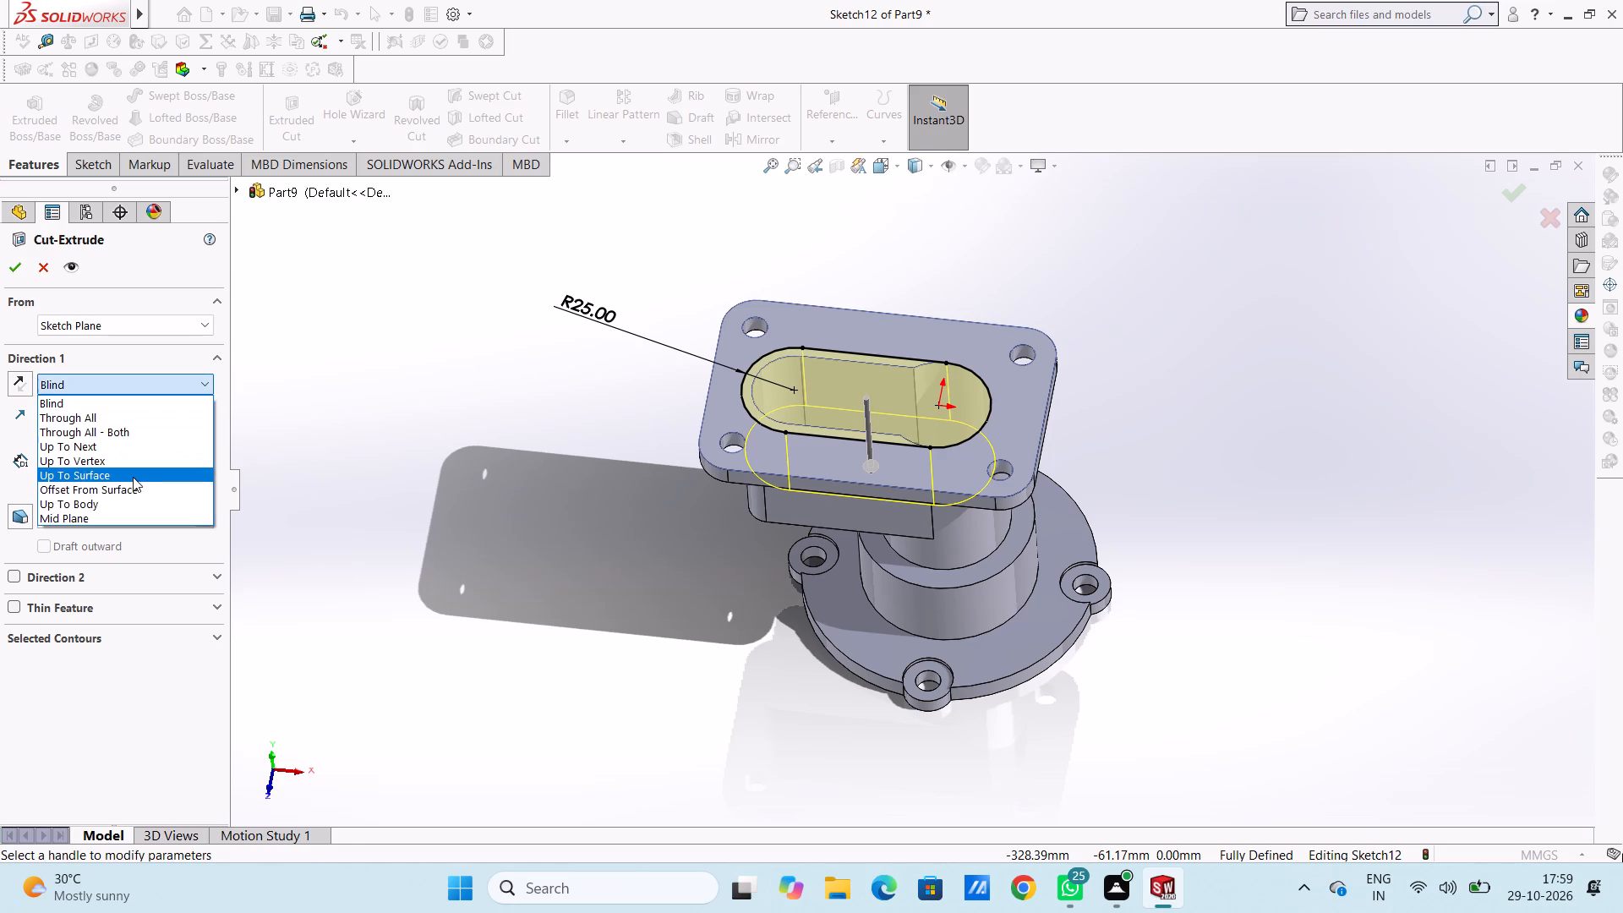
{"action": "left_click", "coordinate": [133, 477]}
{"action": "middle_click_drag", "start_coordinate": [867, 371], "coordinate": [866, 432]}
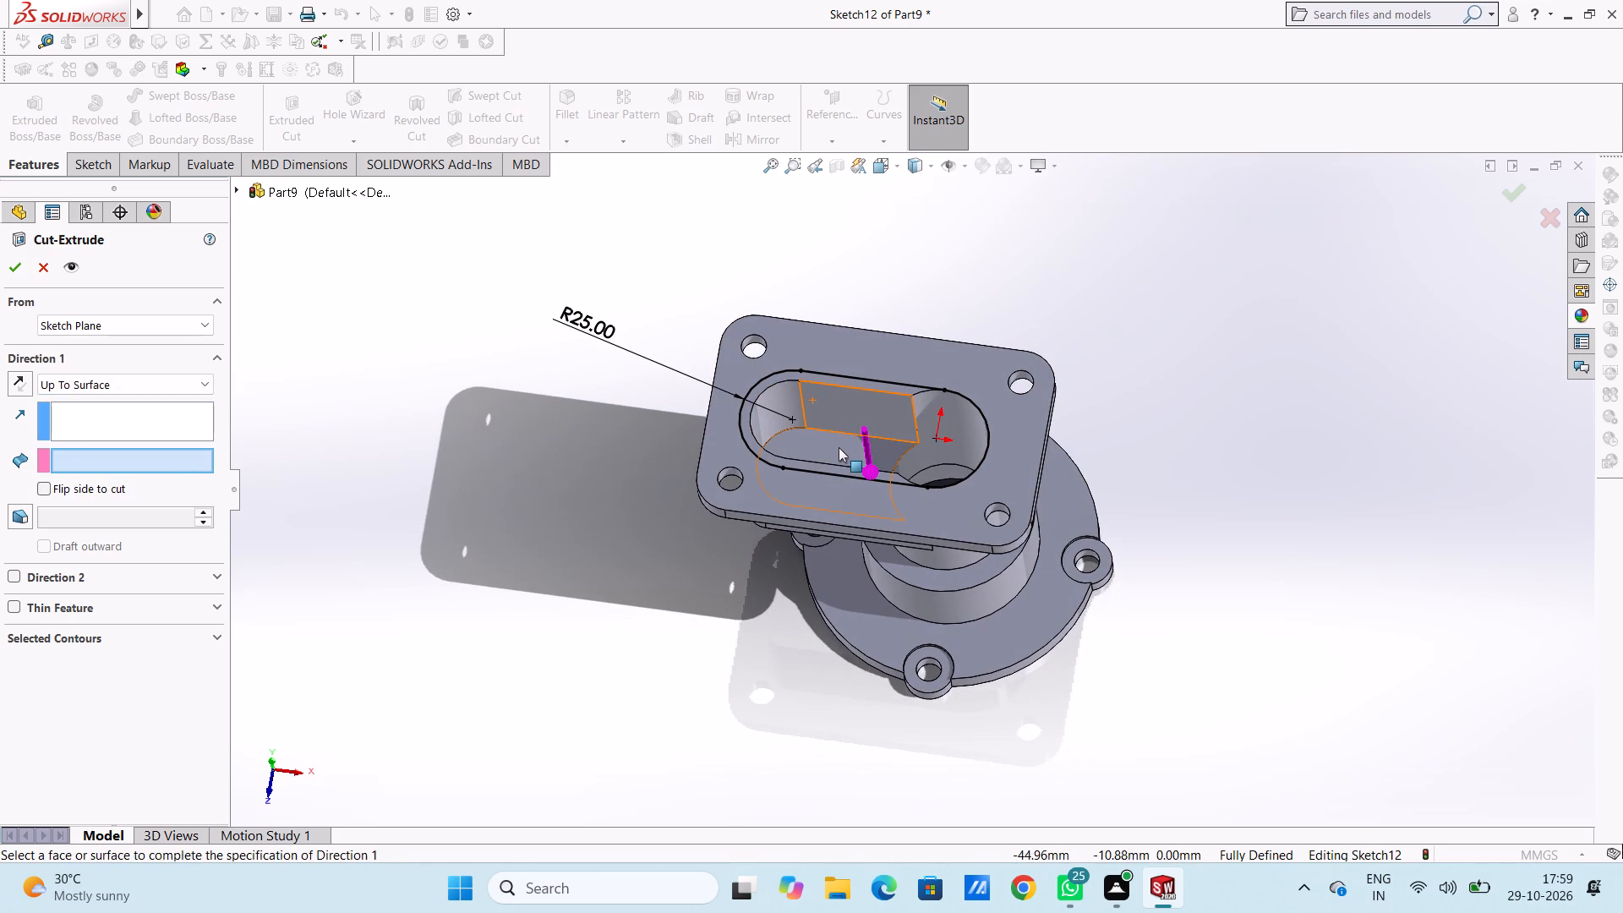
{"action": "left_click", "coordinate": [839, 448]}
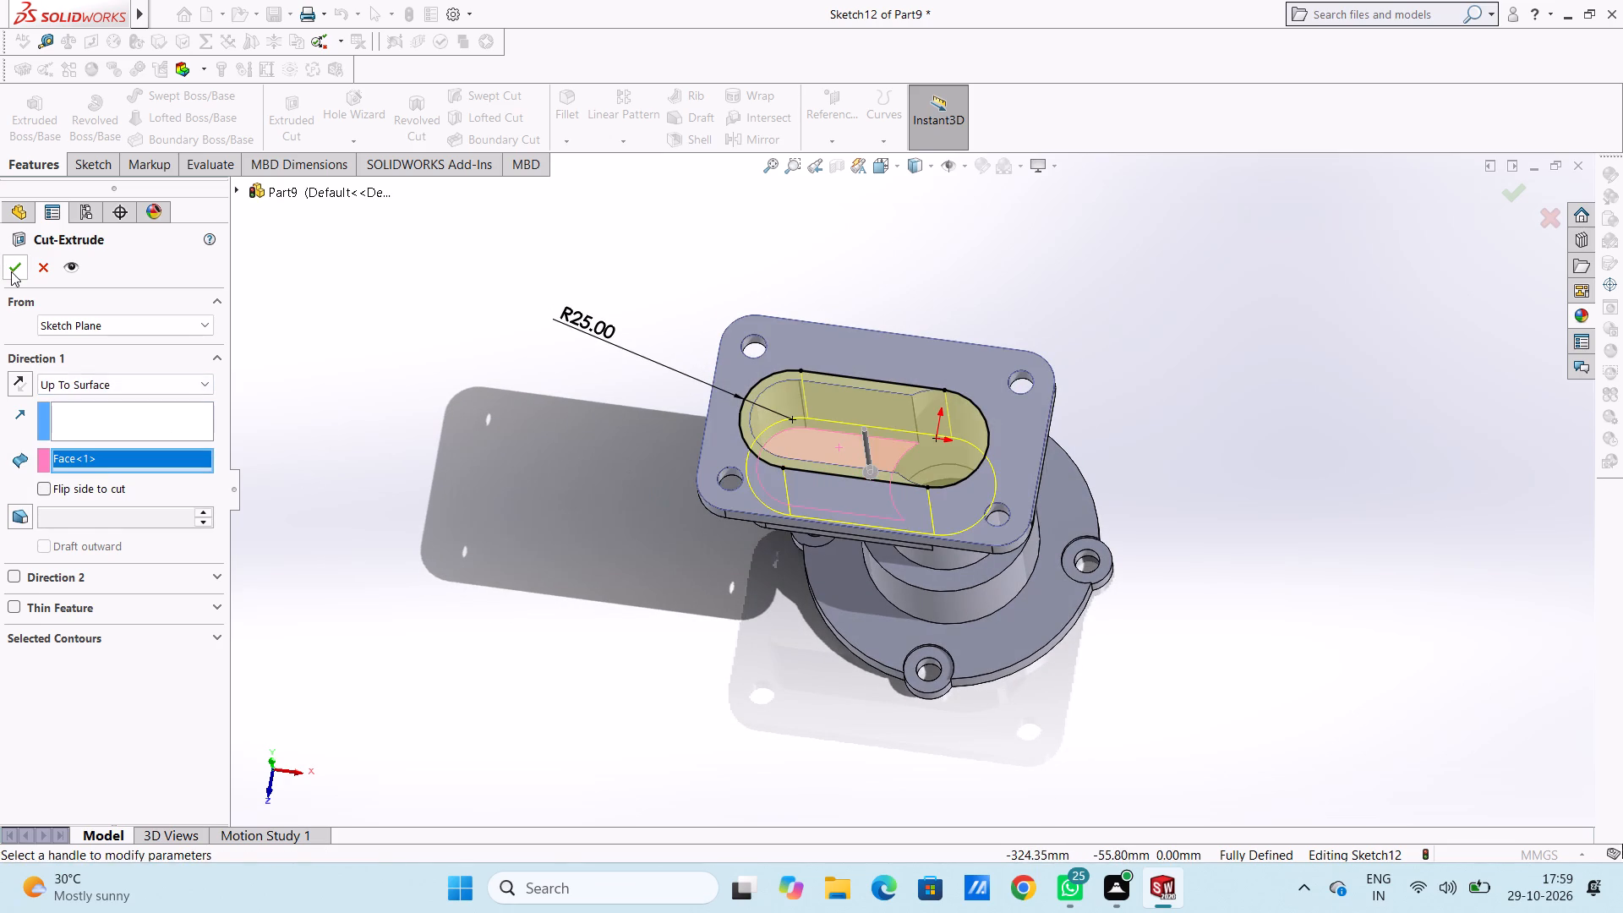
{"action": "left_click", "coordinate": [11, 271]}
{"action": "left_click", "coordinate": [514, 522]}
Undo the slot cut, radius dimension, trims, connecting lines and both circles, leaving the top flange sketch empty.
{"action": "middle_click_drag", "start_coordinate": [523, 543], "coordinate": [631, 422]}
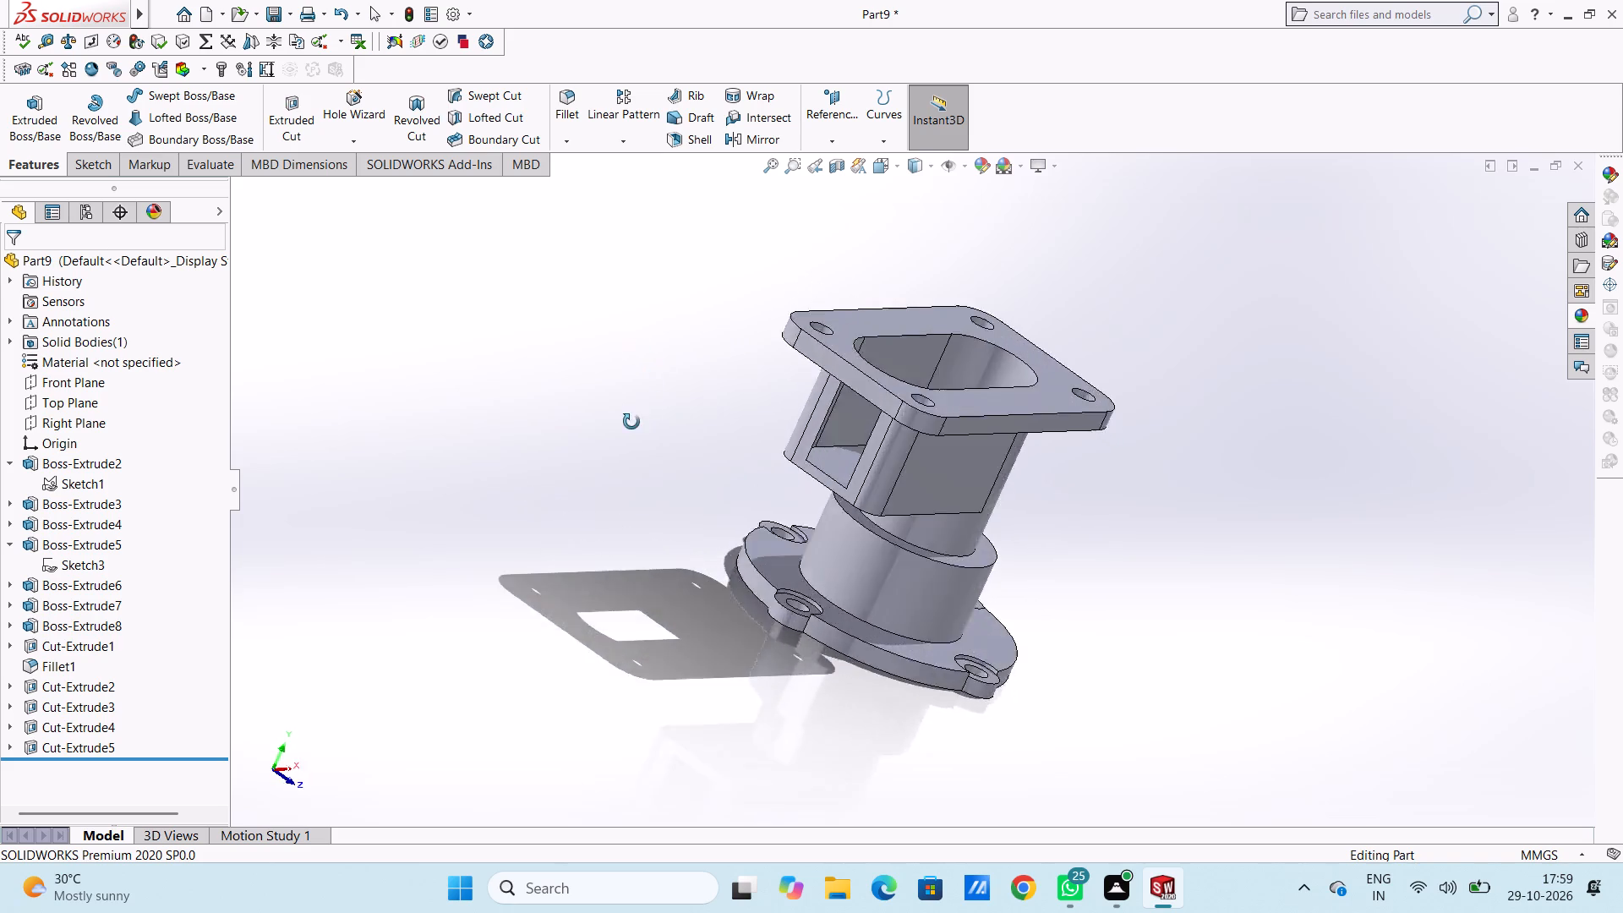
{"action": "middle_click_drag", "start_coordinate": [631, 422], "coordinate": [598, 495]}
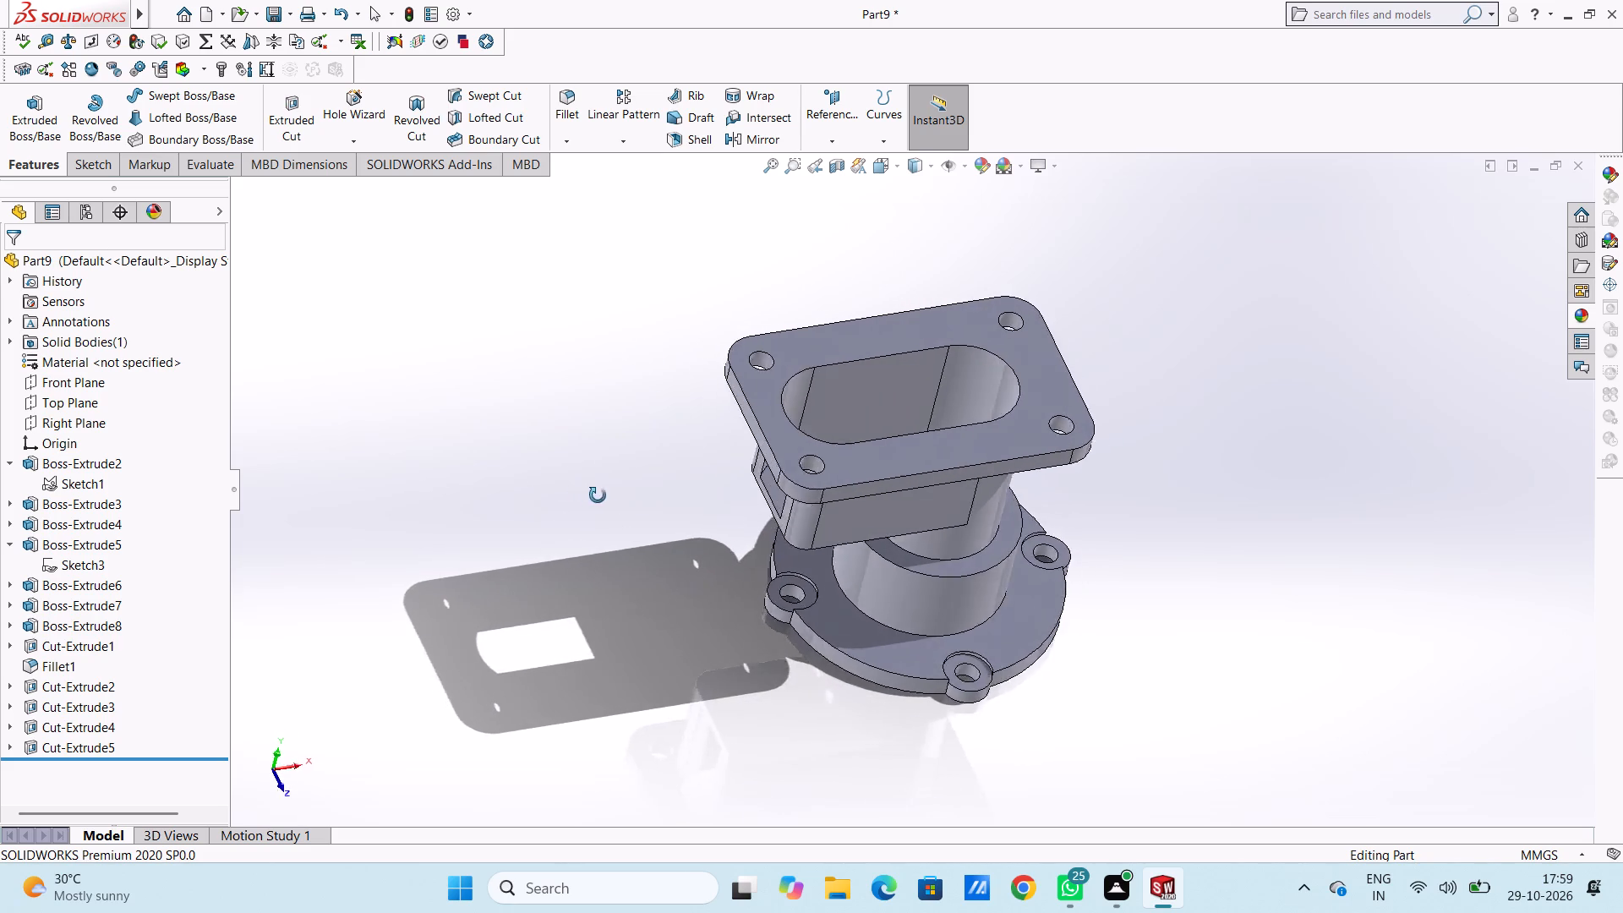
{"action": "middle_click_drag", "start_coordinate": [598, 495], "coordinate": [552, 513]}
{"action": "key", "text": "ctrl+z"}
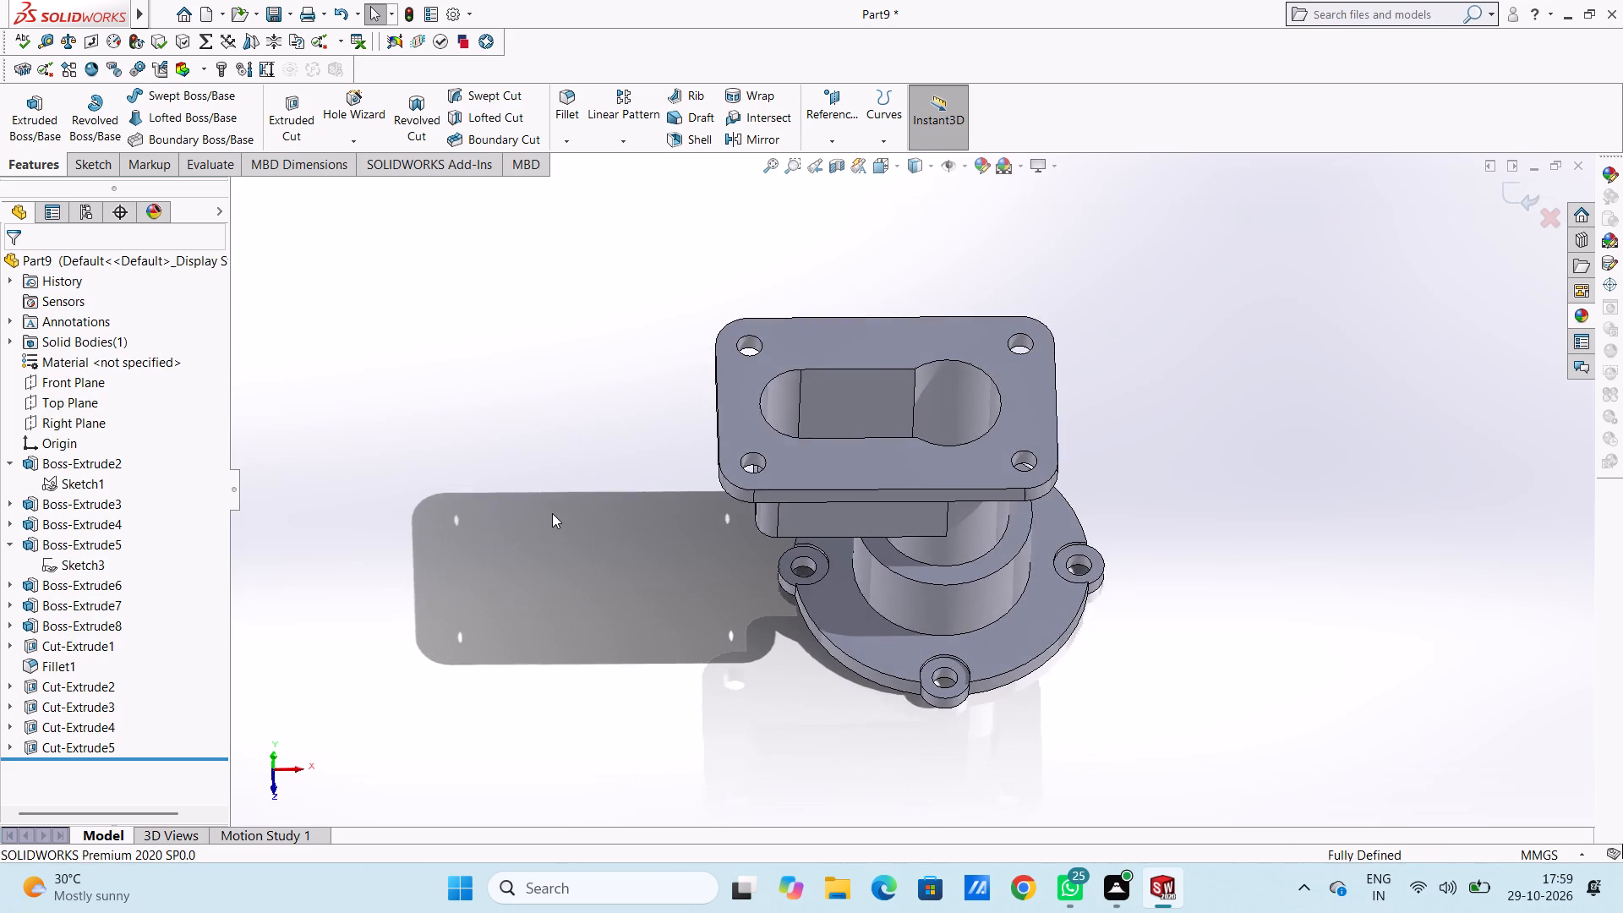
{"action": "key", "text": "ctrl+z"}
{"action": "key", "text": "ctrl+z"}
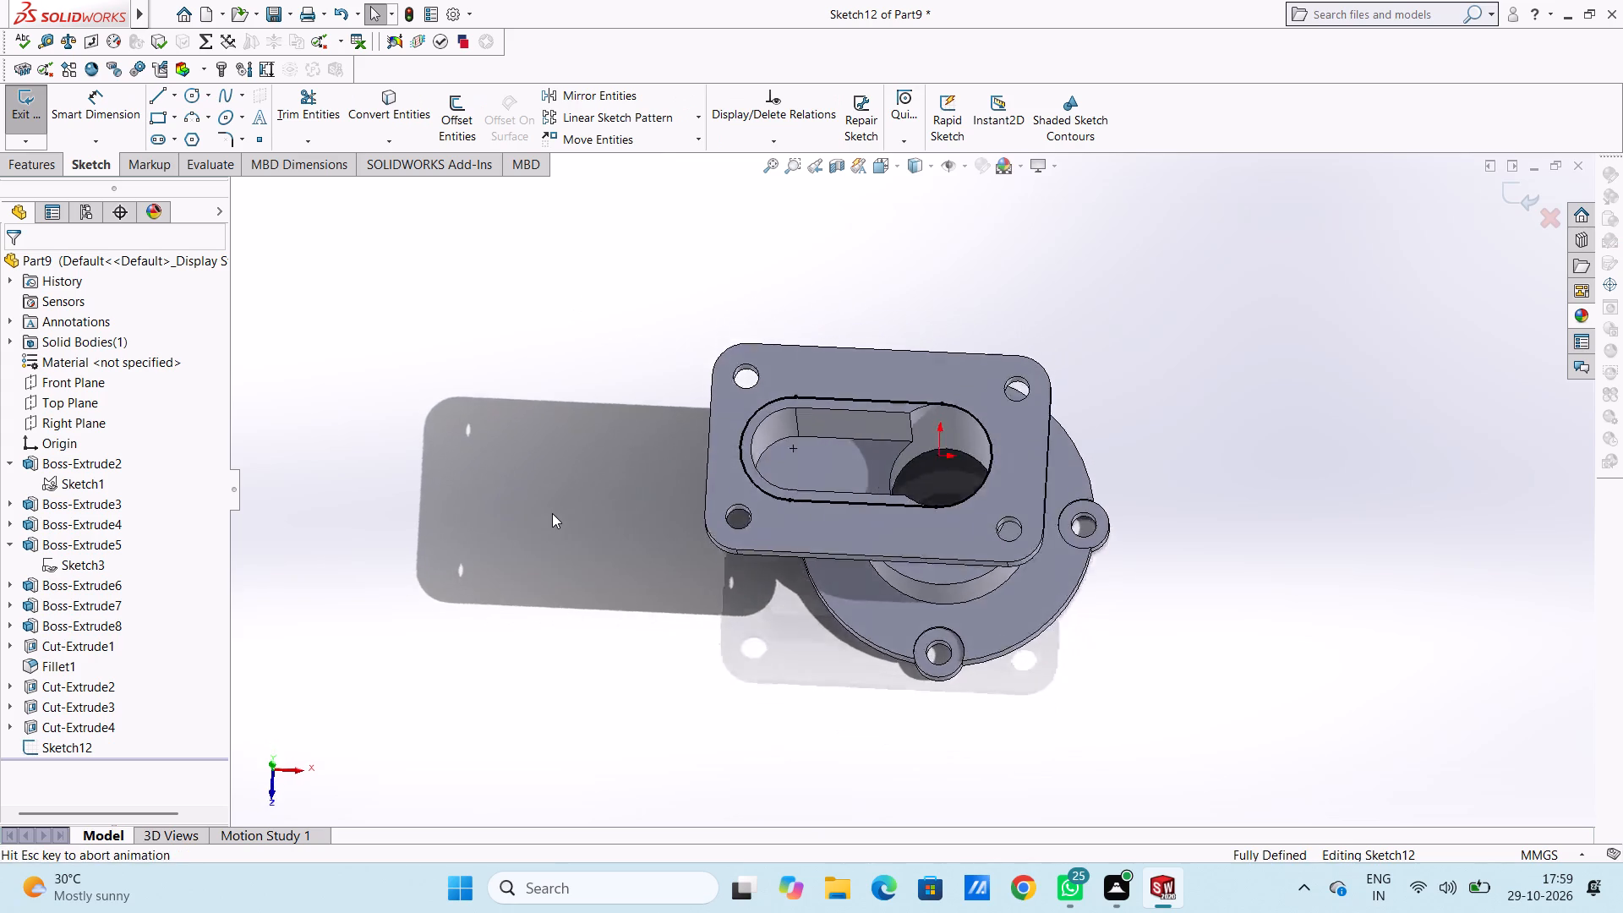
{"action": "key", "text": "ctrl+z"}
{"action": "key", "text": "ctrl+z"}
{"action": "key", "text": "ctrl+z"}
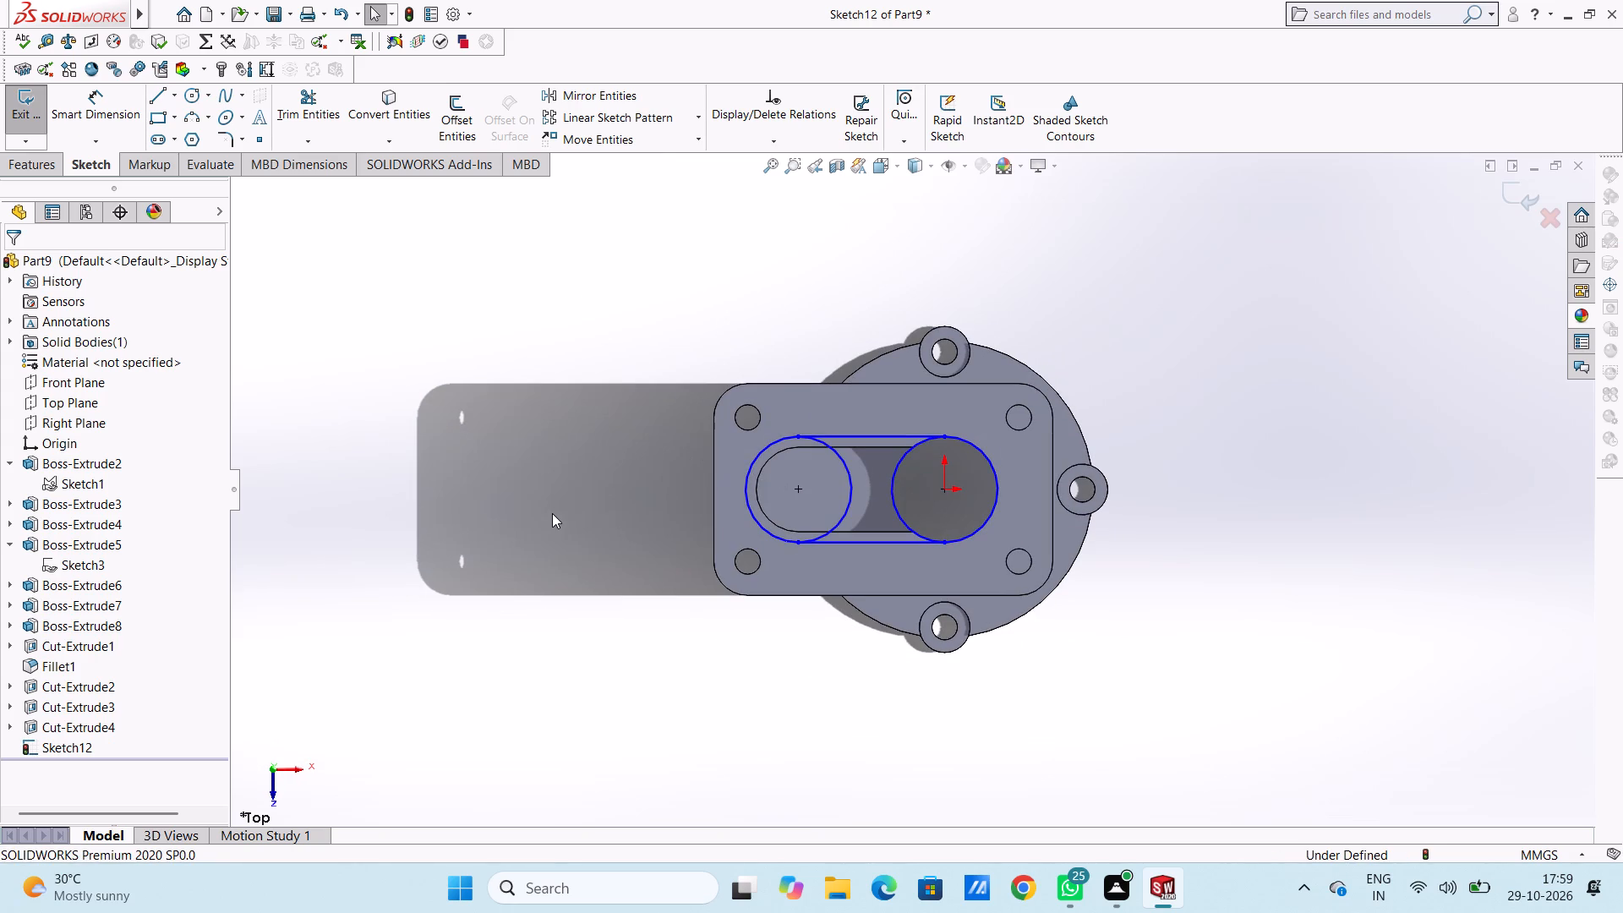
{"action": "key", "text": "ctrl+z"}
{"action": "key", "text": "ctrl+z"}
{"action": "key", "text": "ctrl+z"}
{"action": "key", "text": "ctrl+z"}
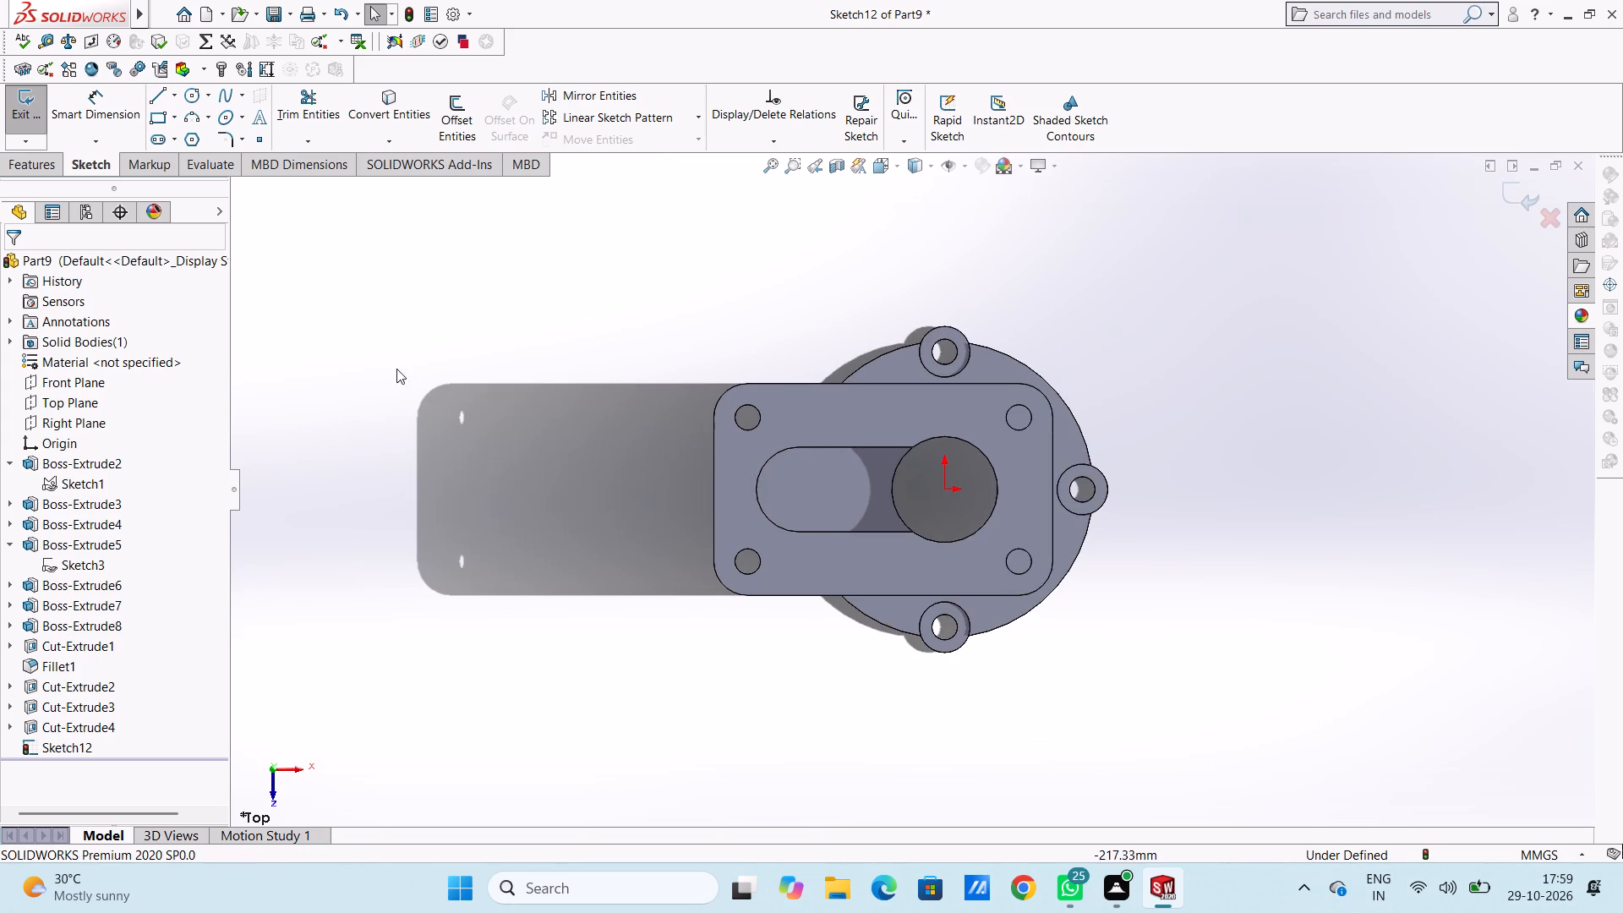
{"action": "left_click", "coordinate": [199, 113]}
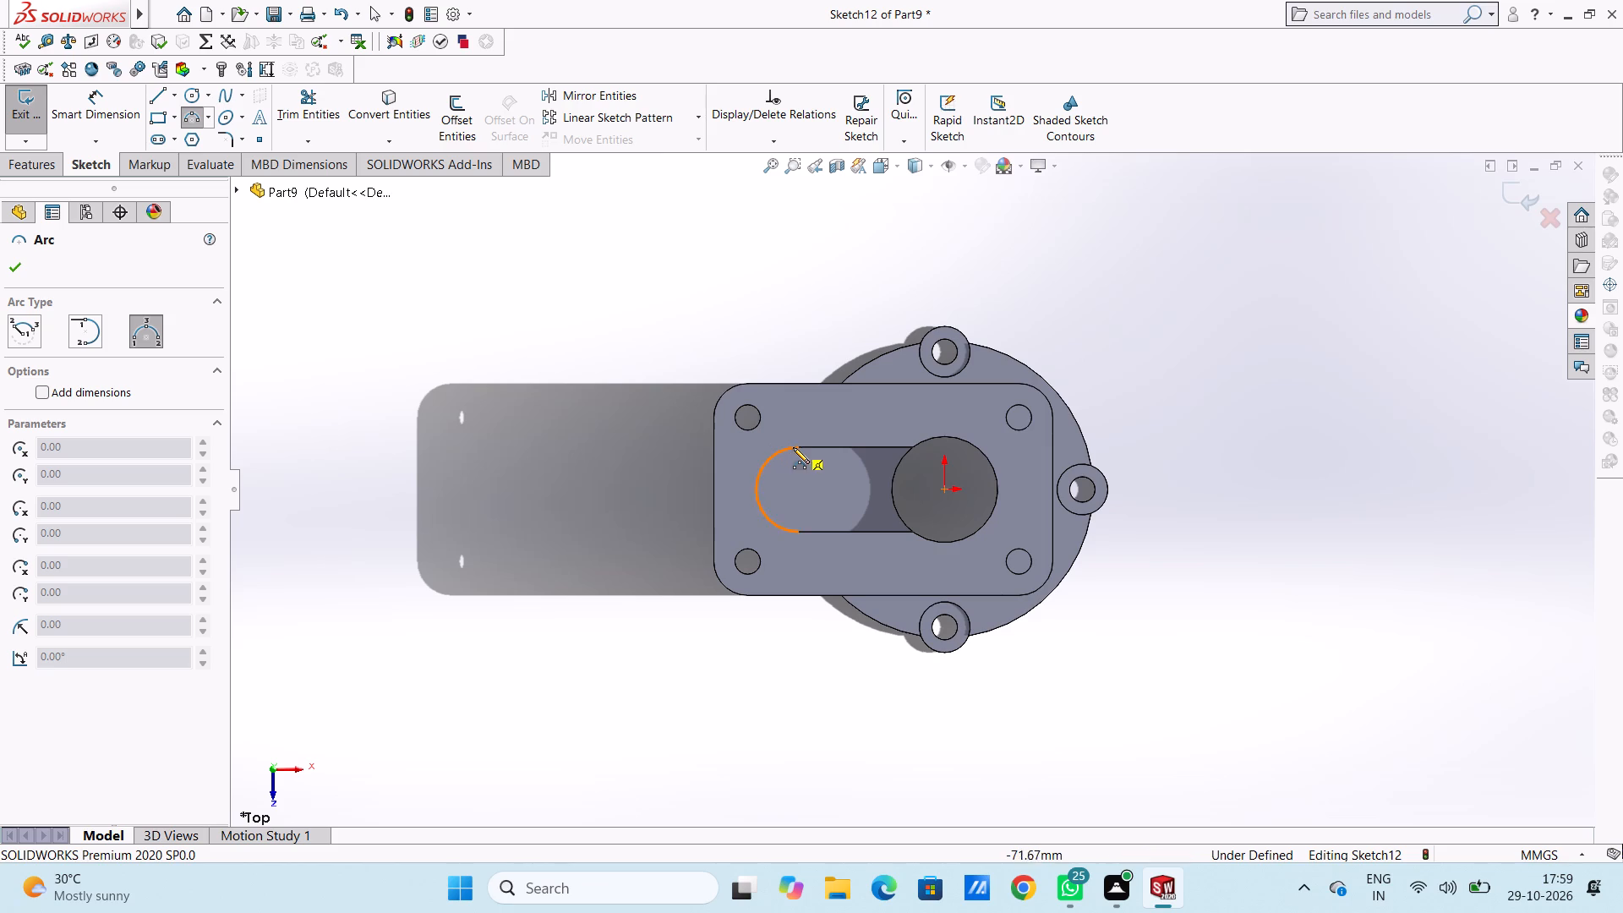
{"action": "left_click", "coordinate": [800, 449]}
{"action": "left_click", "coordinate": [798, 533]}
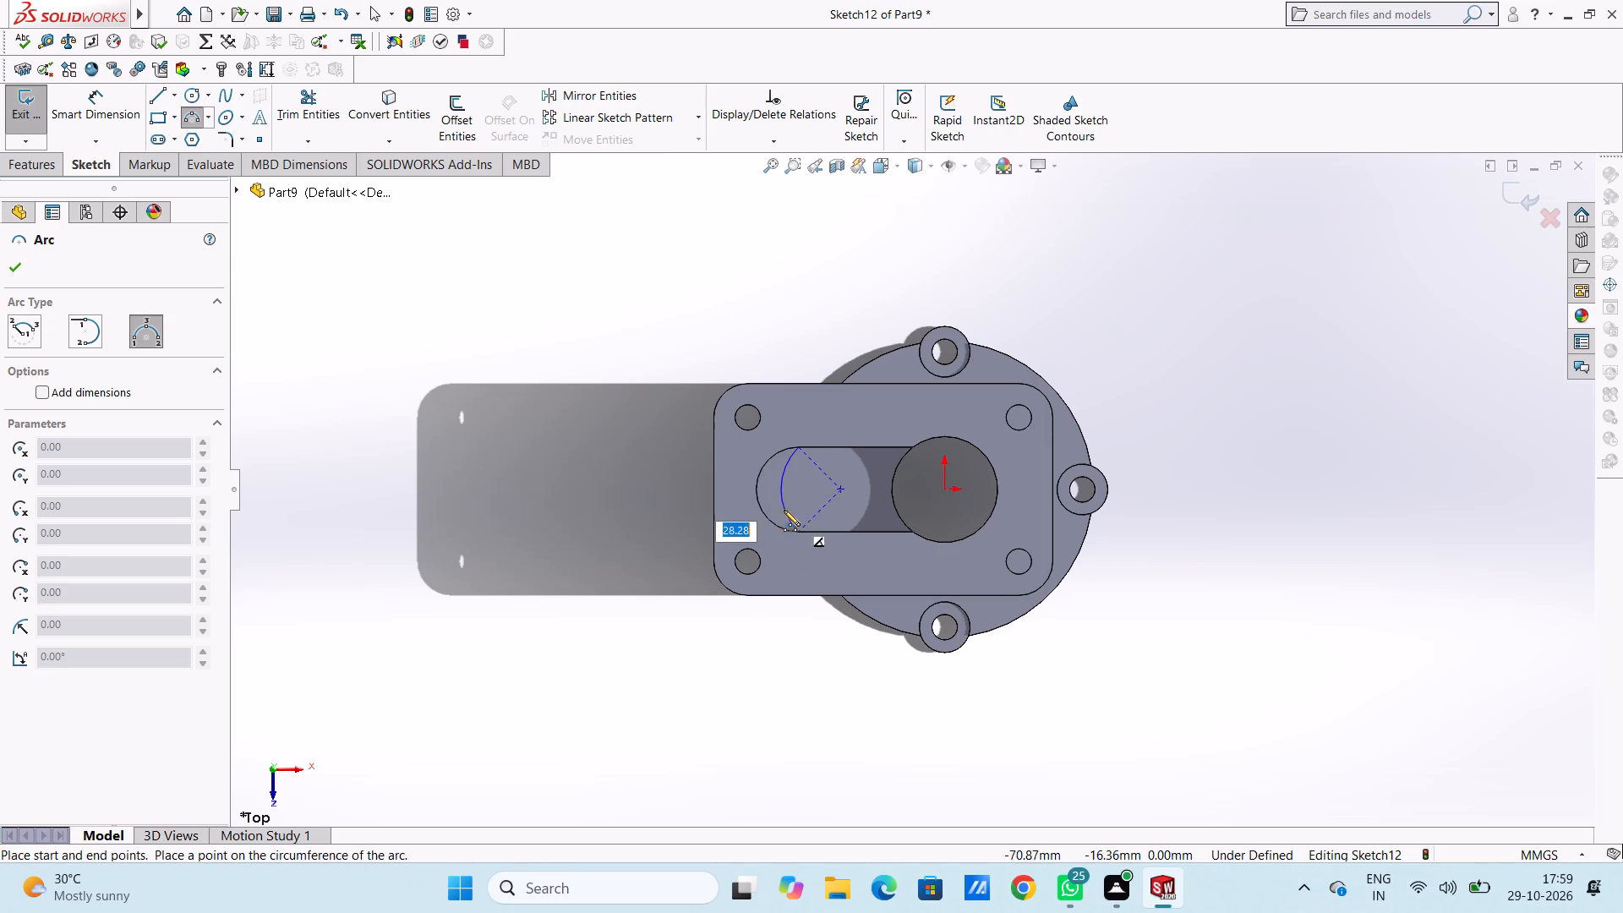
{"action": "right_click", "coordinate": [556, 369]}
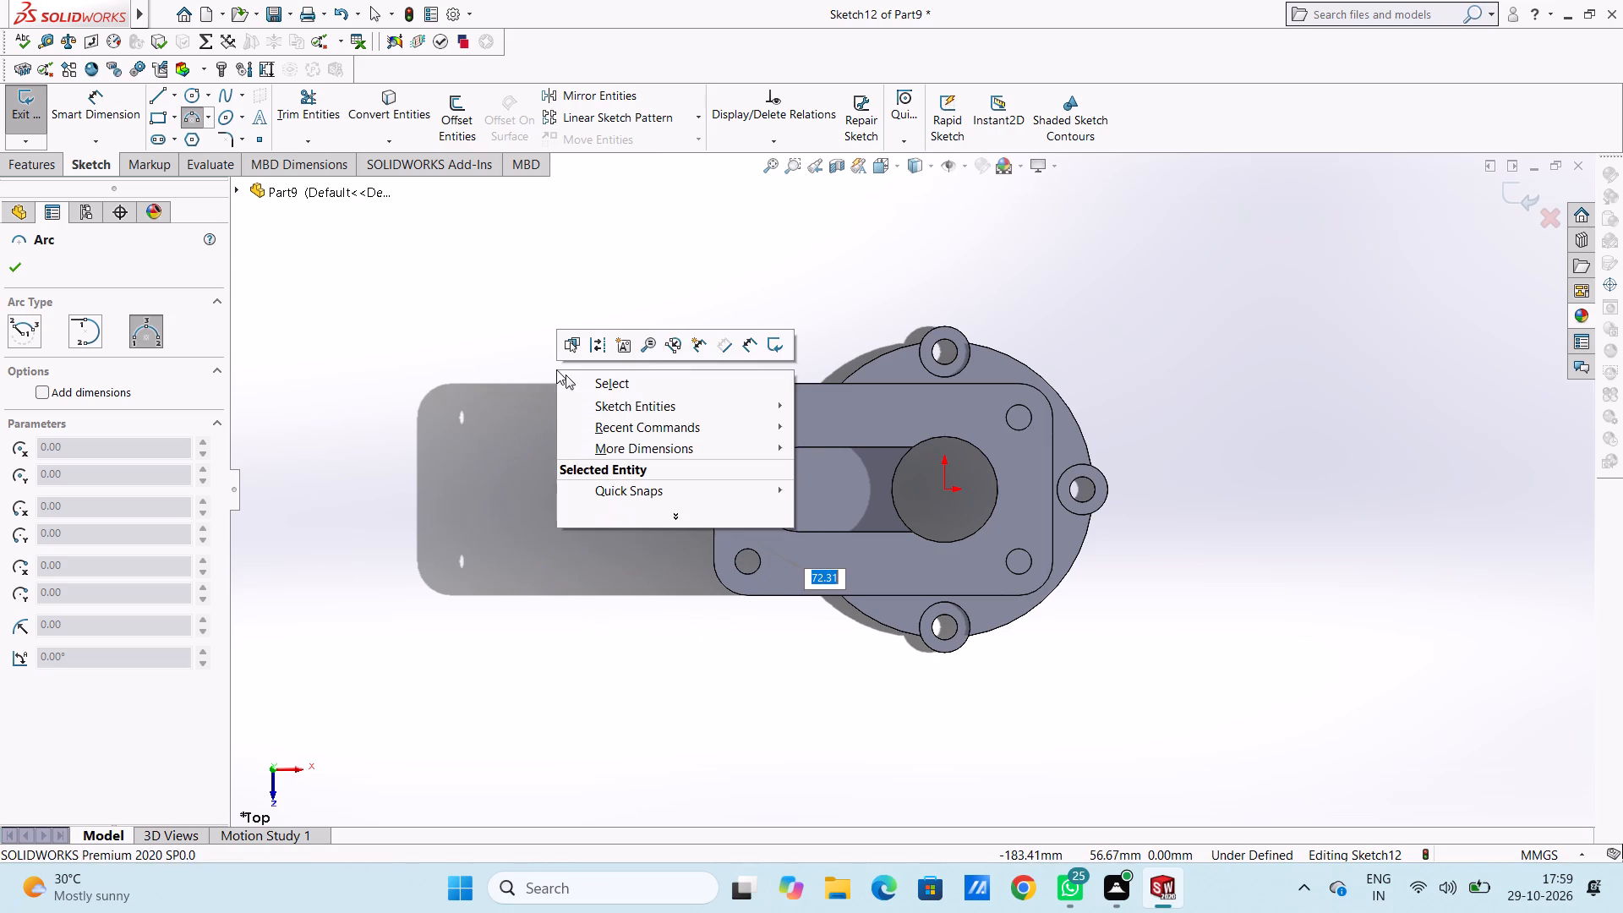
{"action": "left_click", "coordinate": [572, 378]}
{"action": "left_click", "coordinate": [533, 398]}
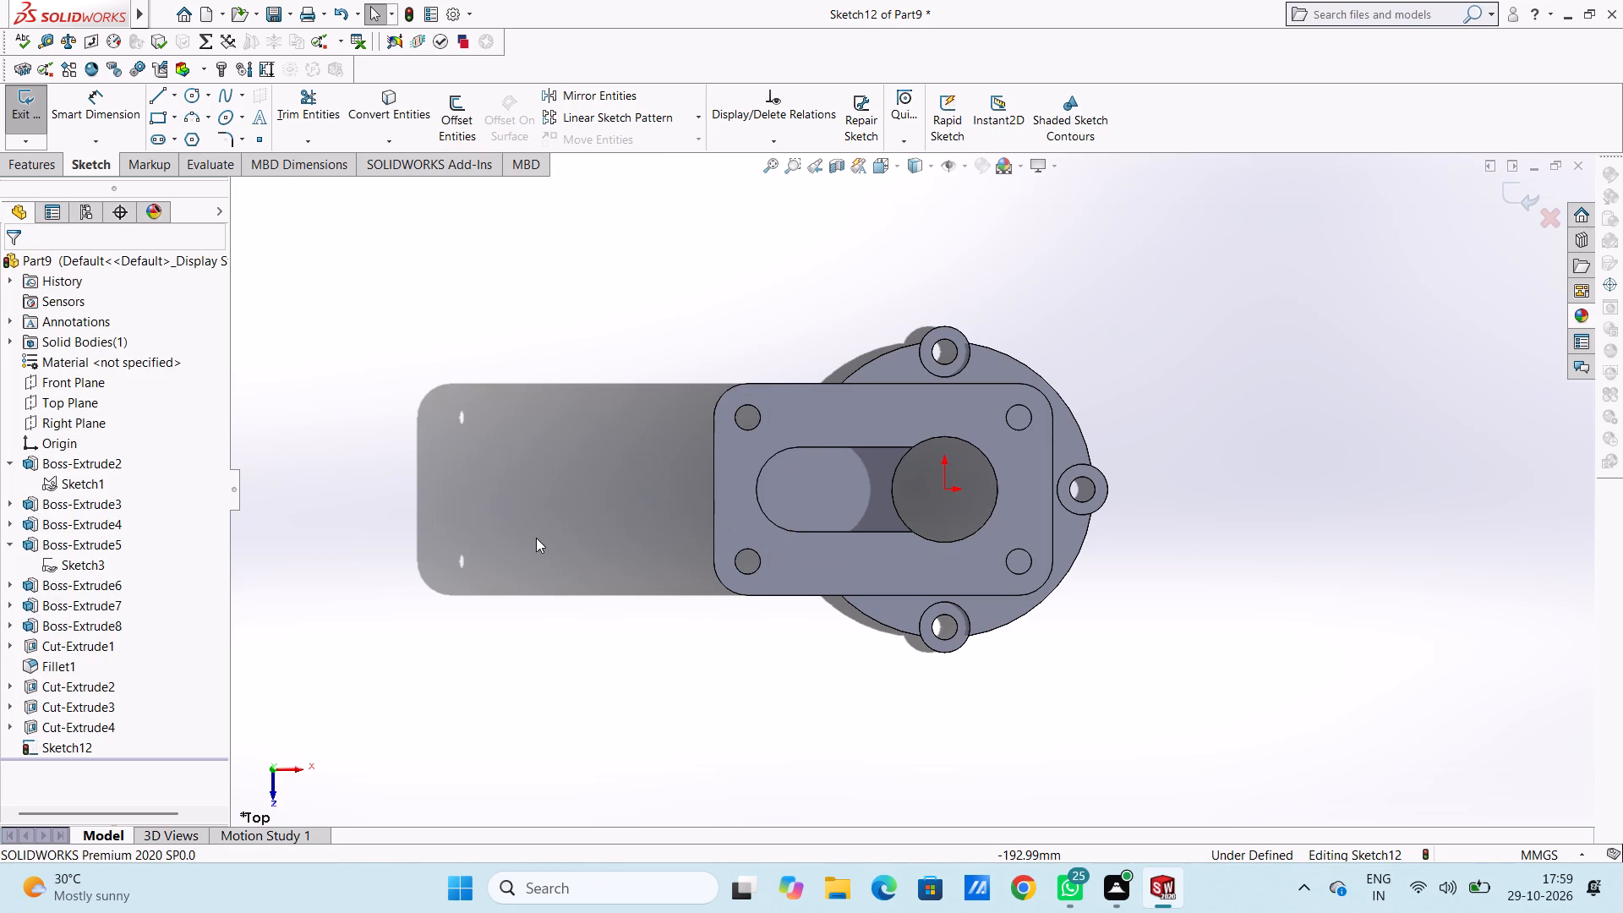
Undo the empty top flange sketch and the 50 mm bore cut, going back into the bore's circle sketch.
{"action": "key", "text": "ctrl+z"}
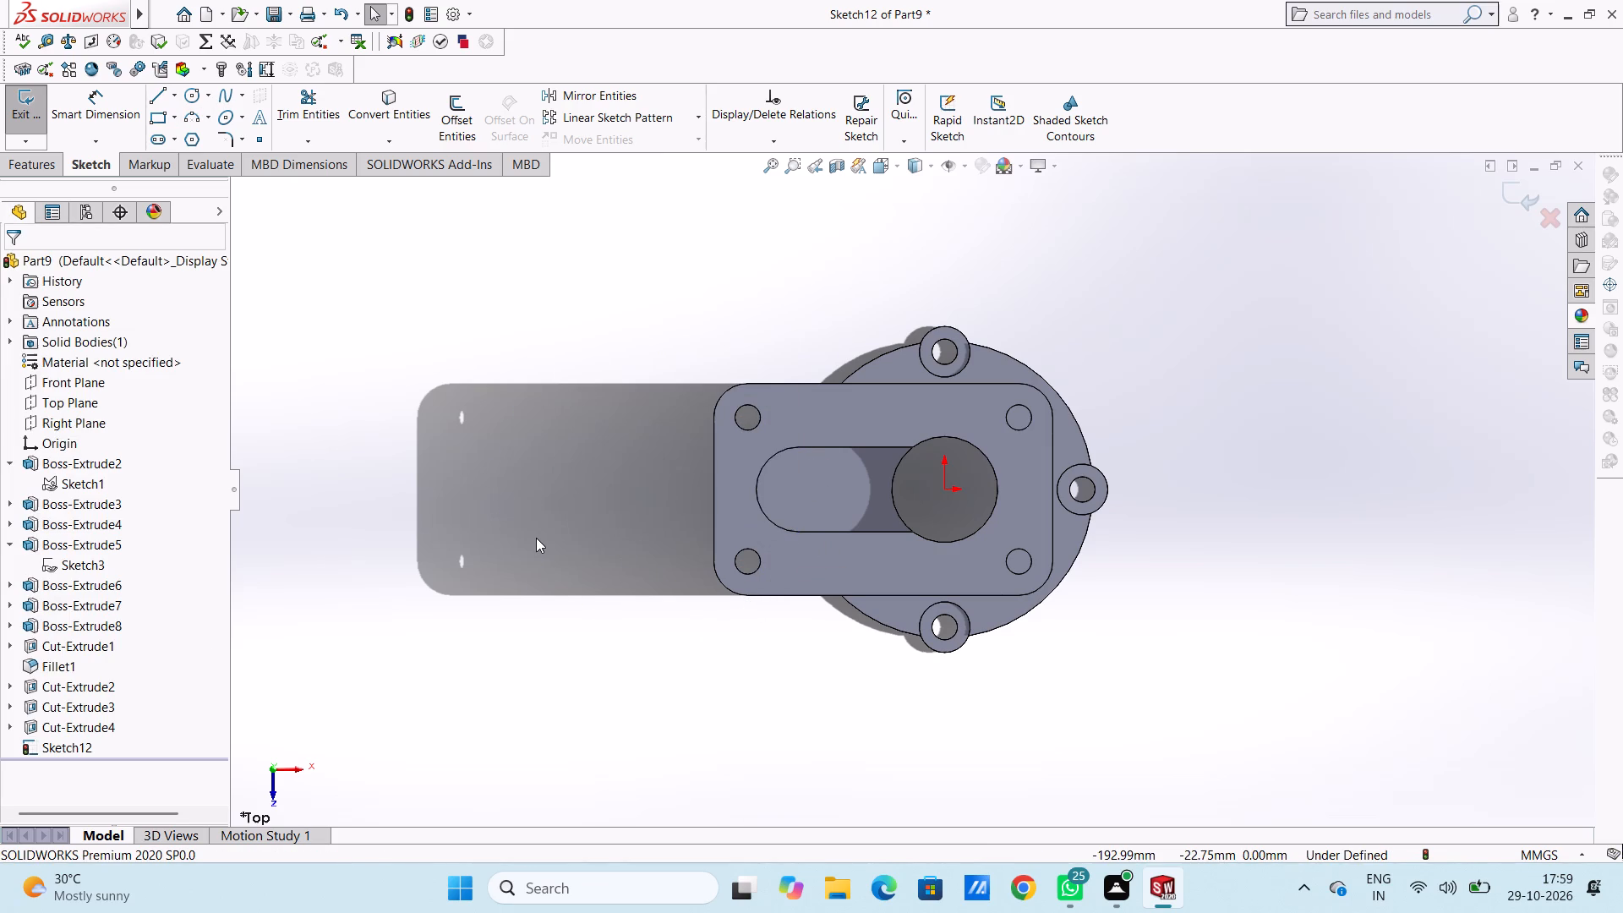
{"action": "key", "text": "ctrl+z"}
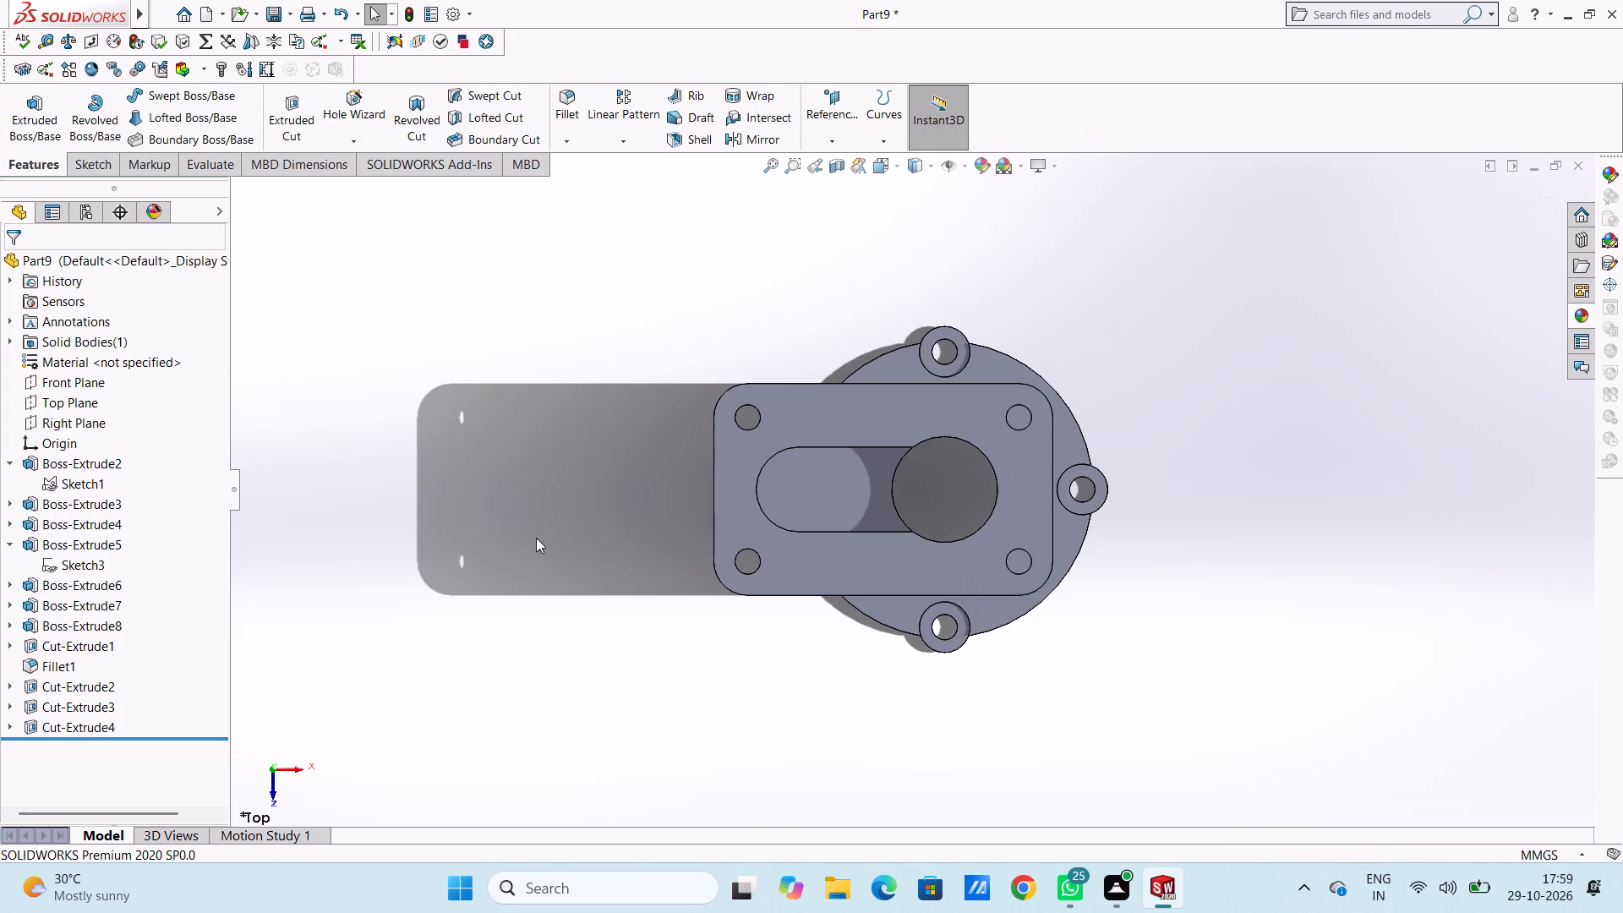
{"action": "key", "text": "ctrl+z"}
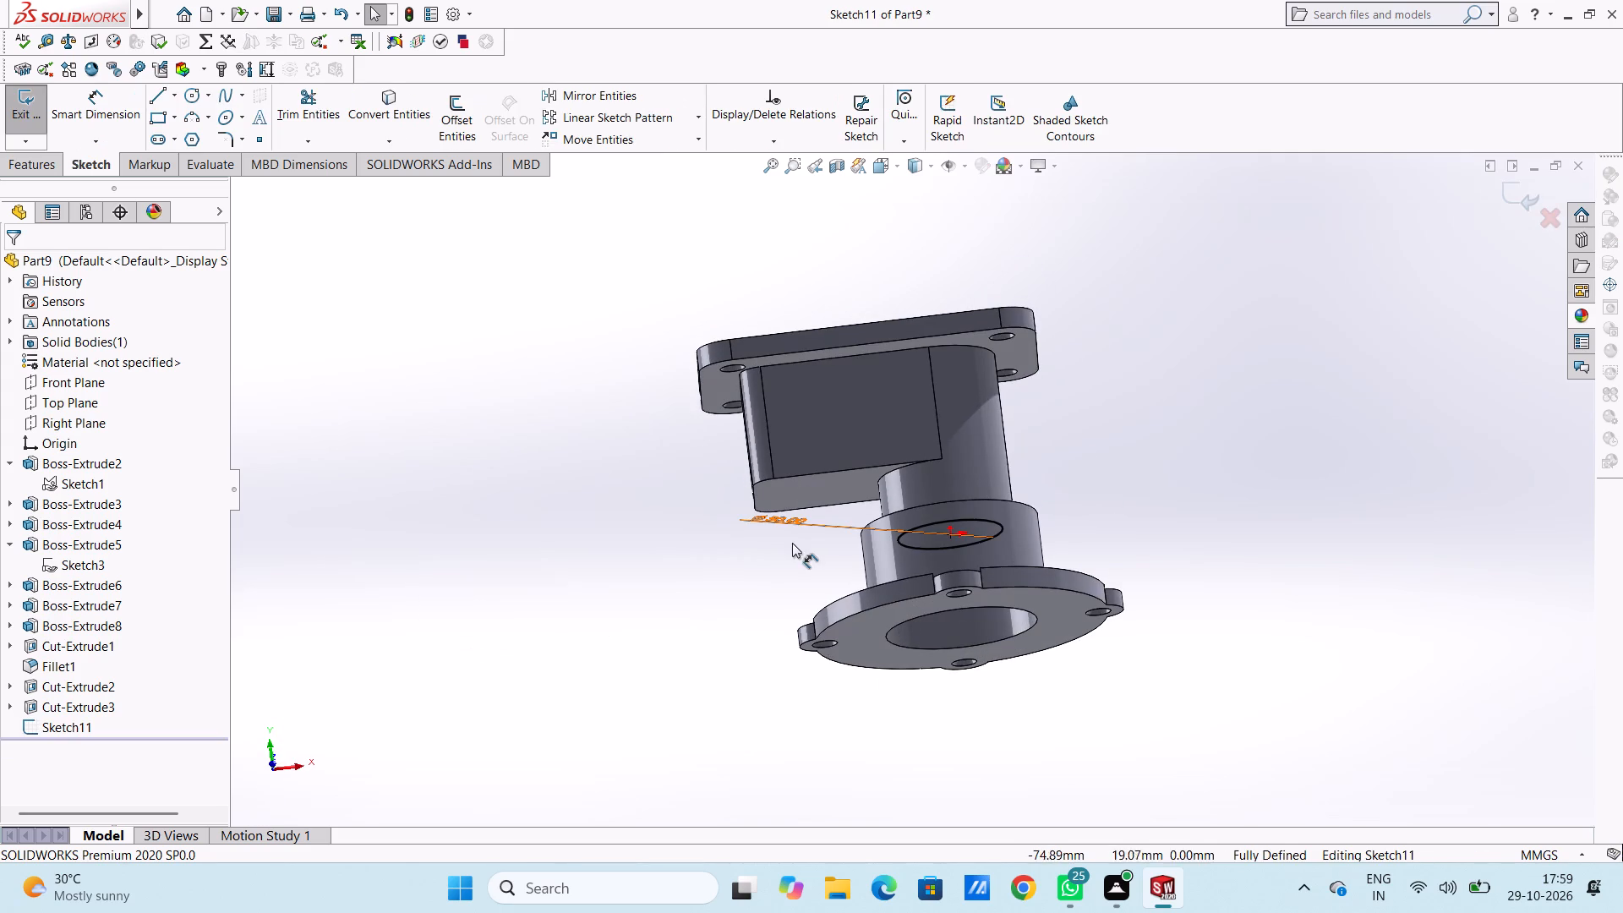
Set the bore circle's diameter to 40 mm.
{"action": "middle_click_drag", "start_coordinate": [789, 536], "coordinate": [790, 368]}
{"action": "double_click", "coordinate": [776, 416]}
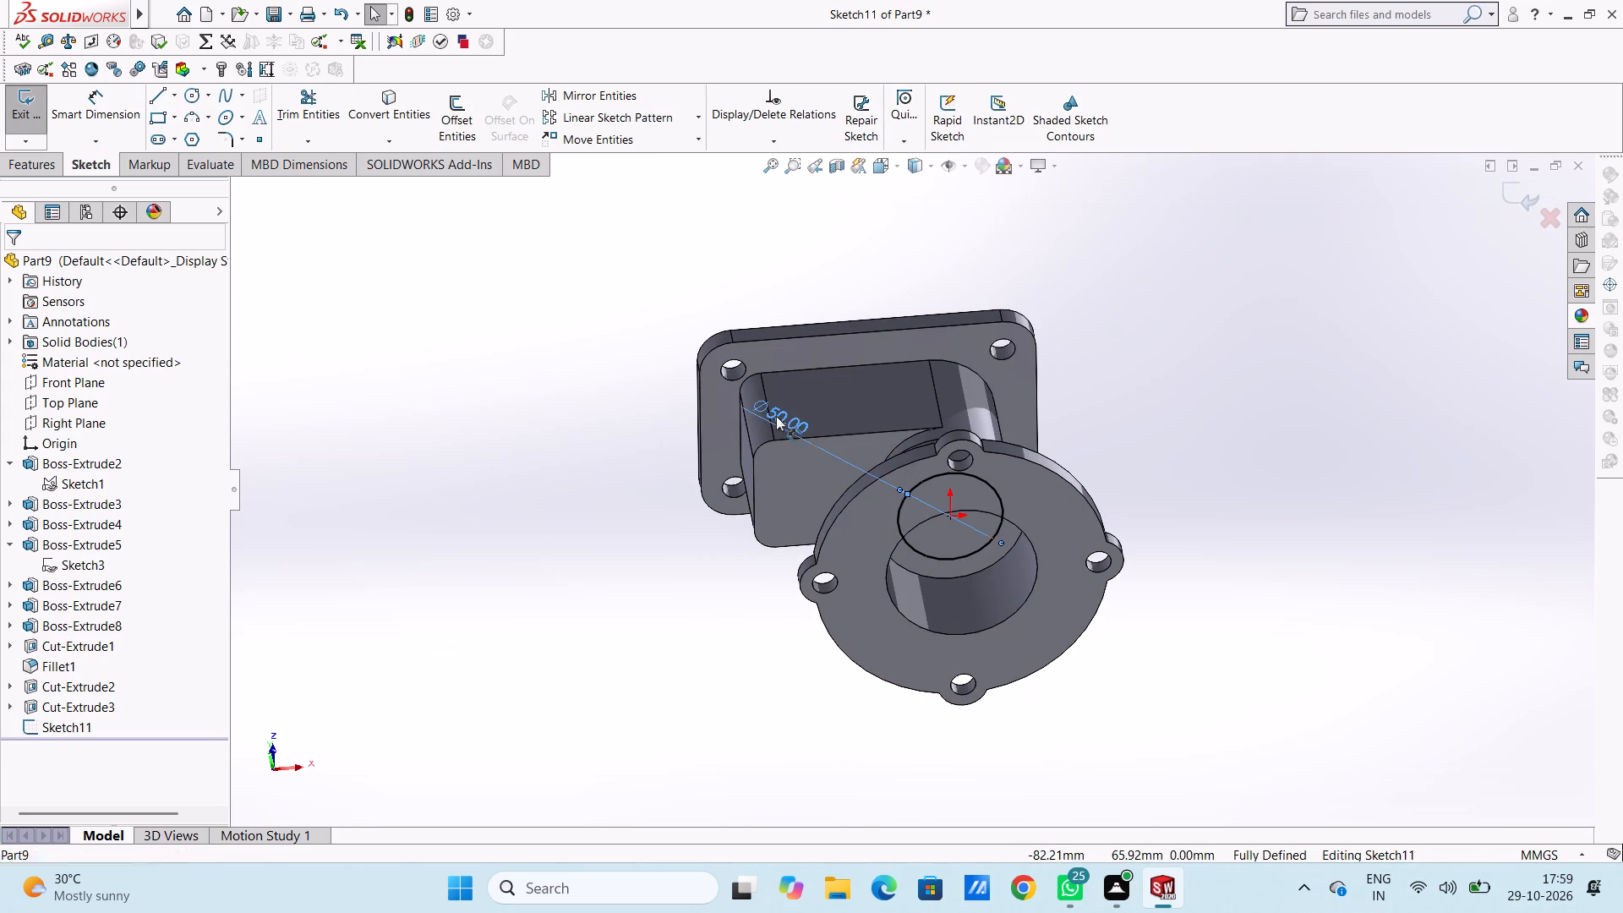
{"action": "type", "text": "40"}
{"action": "key", "text": "Return"}
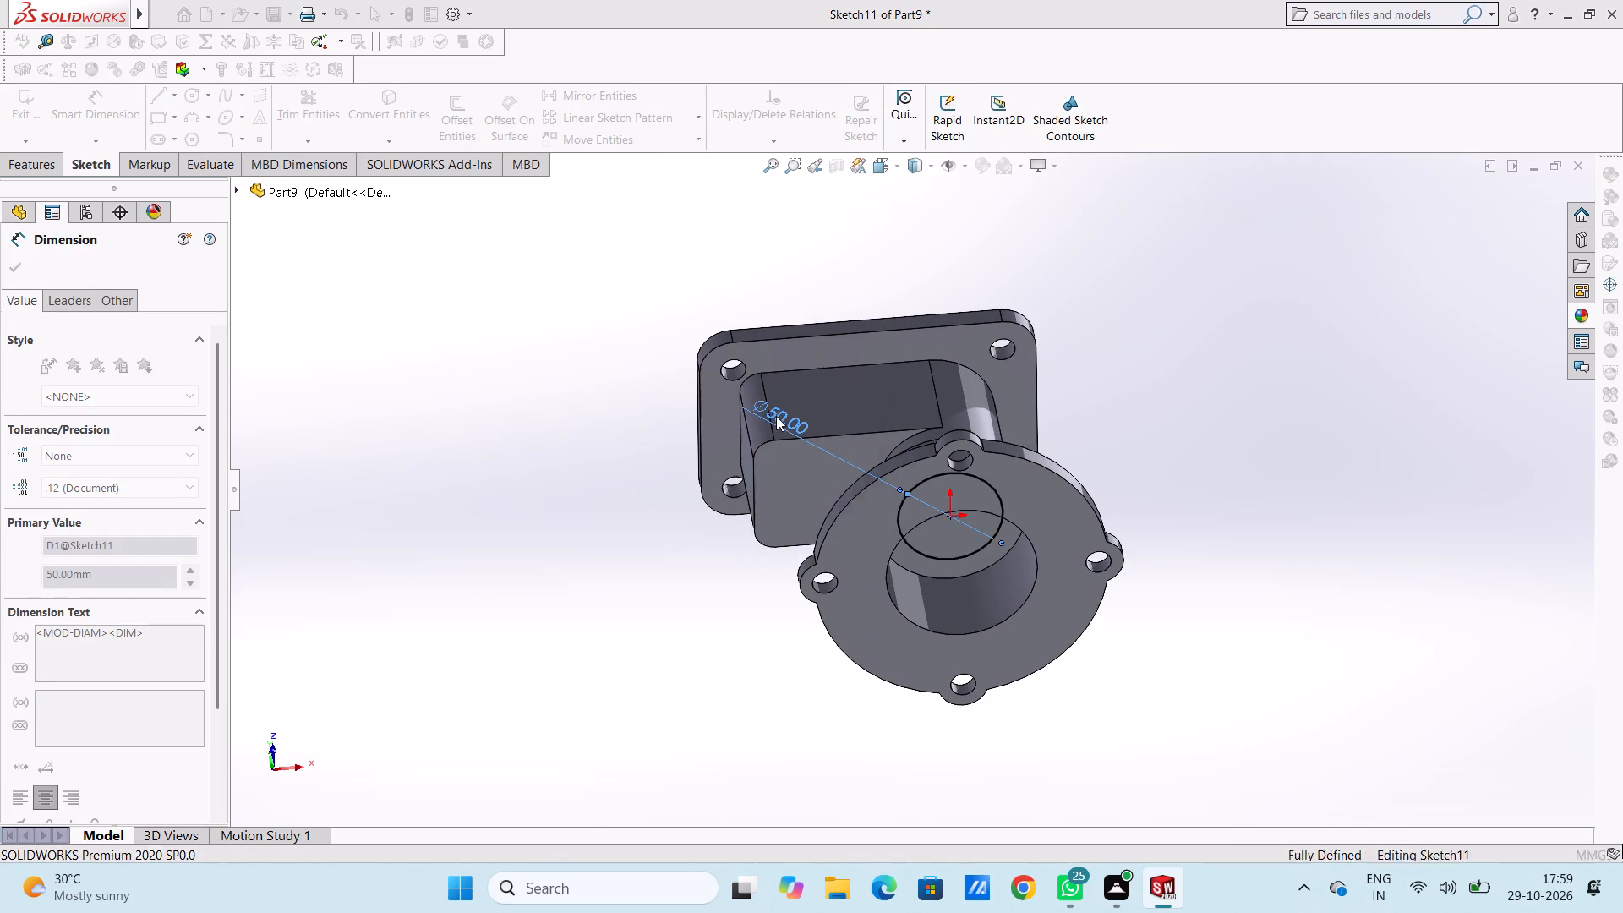
{"action": "left_click", "coordinate": [638, 533]}
Cut the 40 mm circle upward through the cylinder and top flange as an extruded cut set to Through All.
{"action": "middle_click_drag", "start_coordinate": [576, 402], "coordinate": [571, 437]}
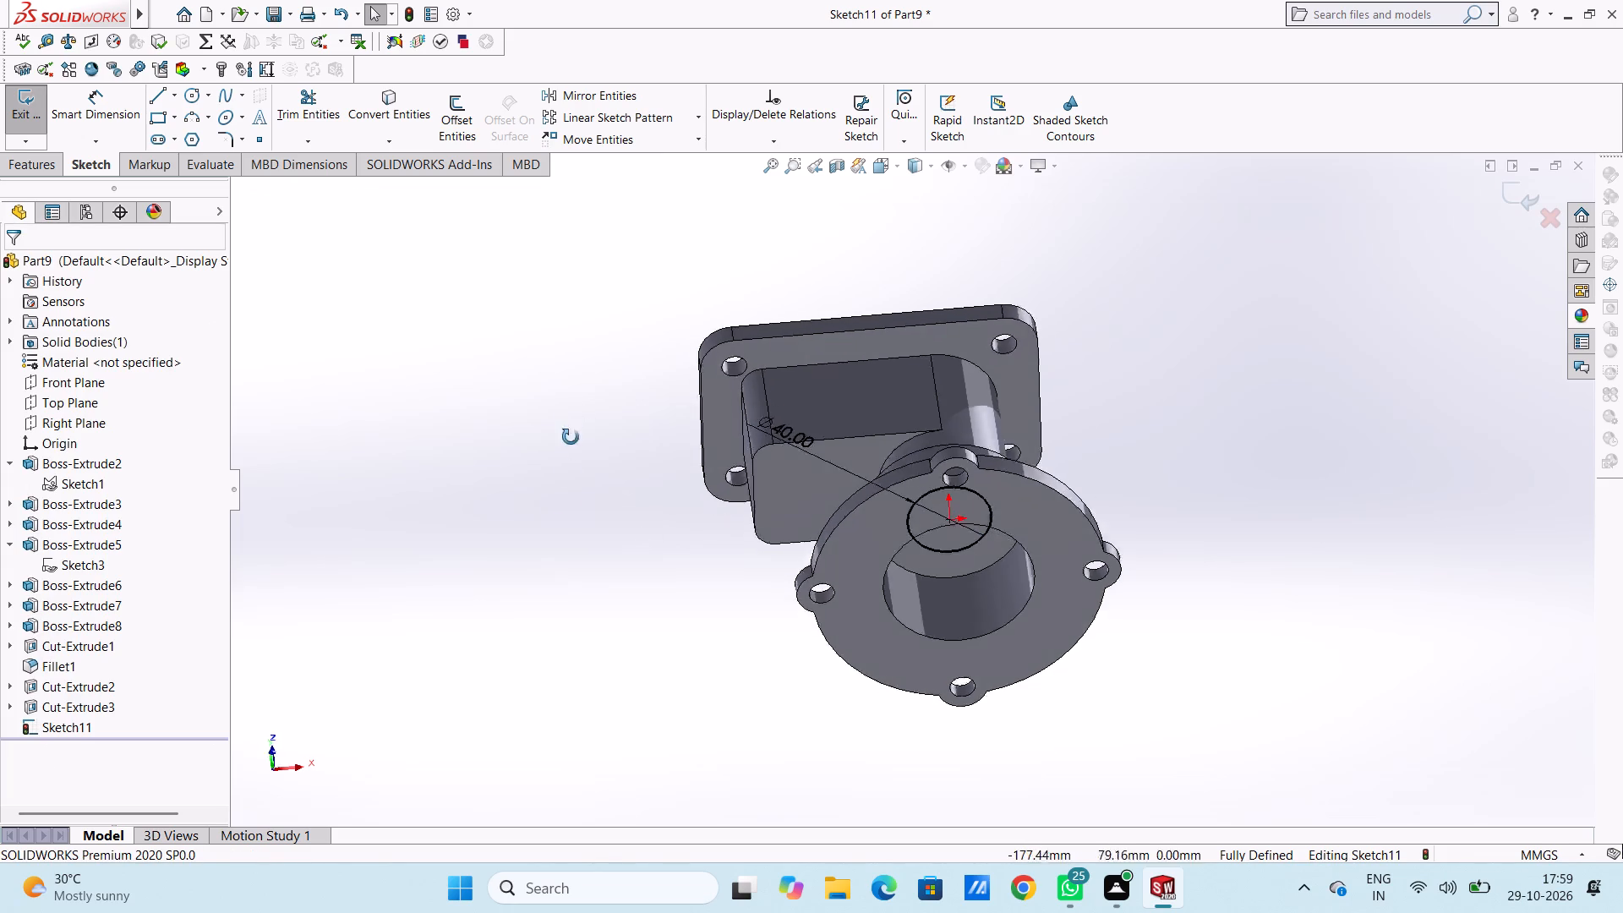
{"action": "middle_click_drag", "start_coordinate": [571, 437], "coordinate": [569, 663]}
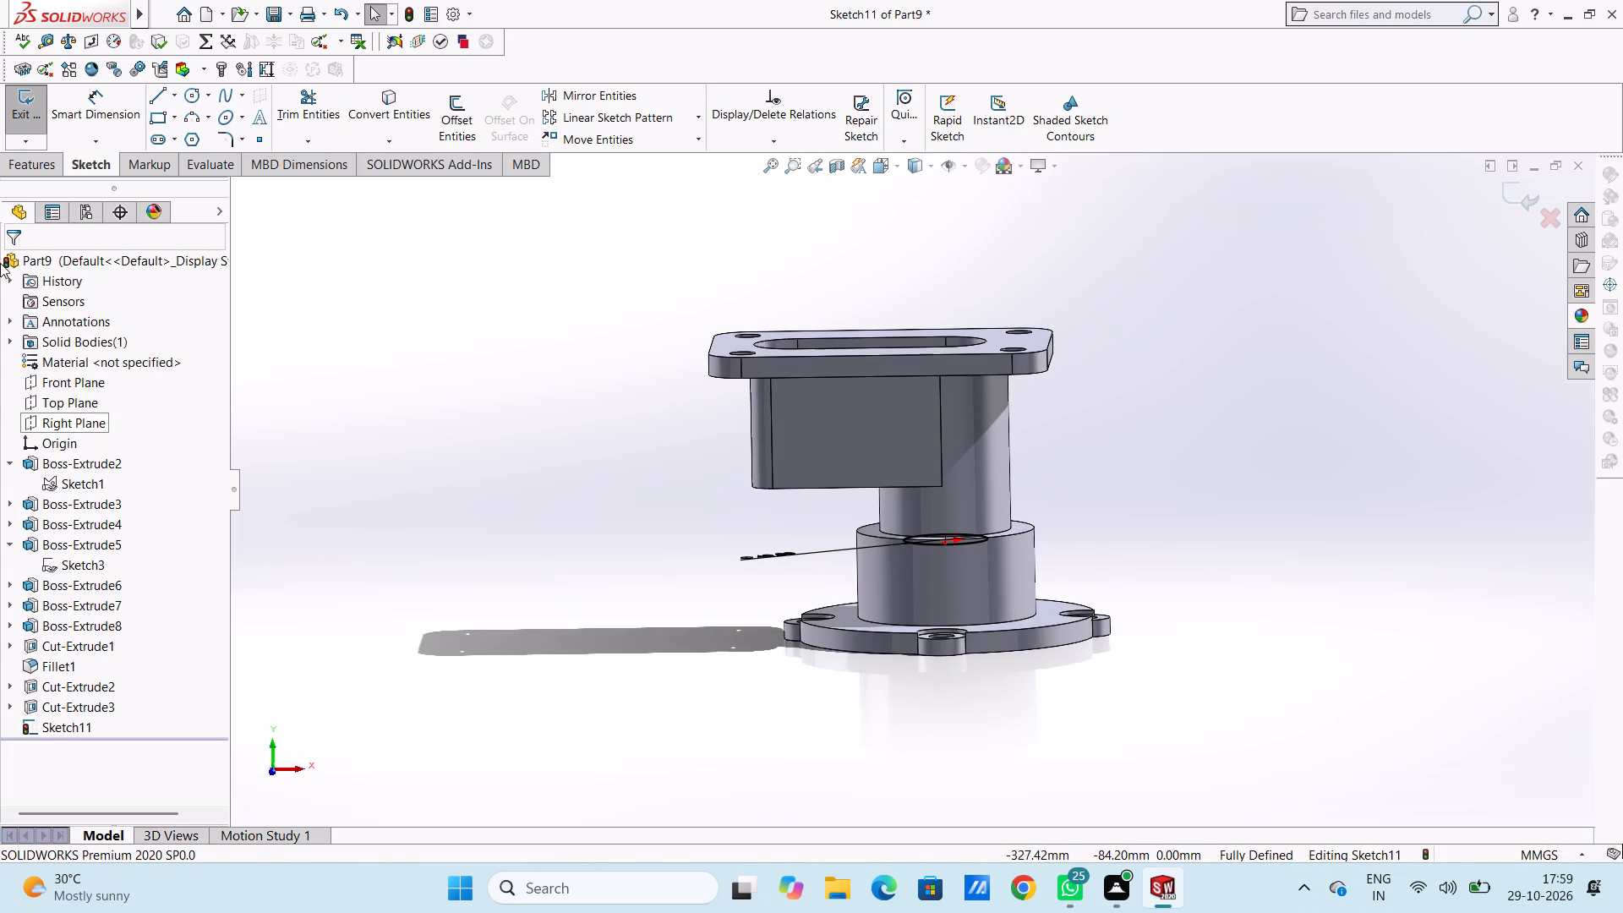
{"action": "left_click", "coordinate": [58, 172]}
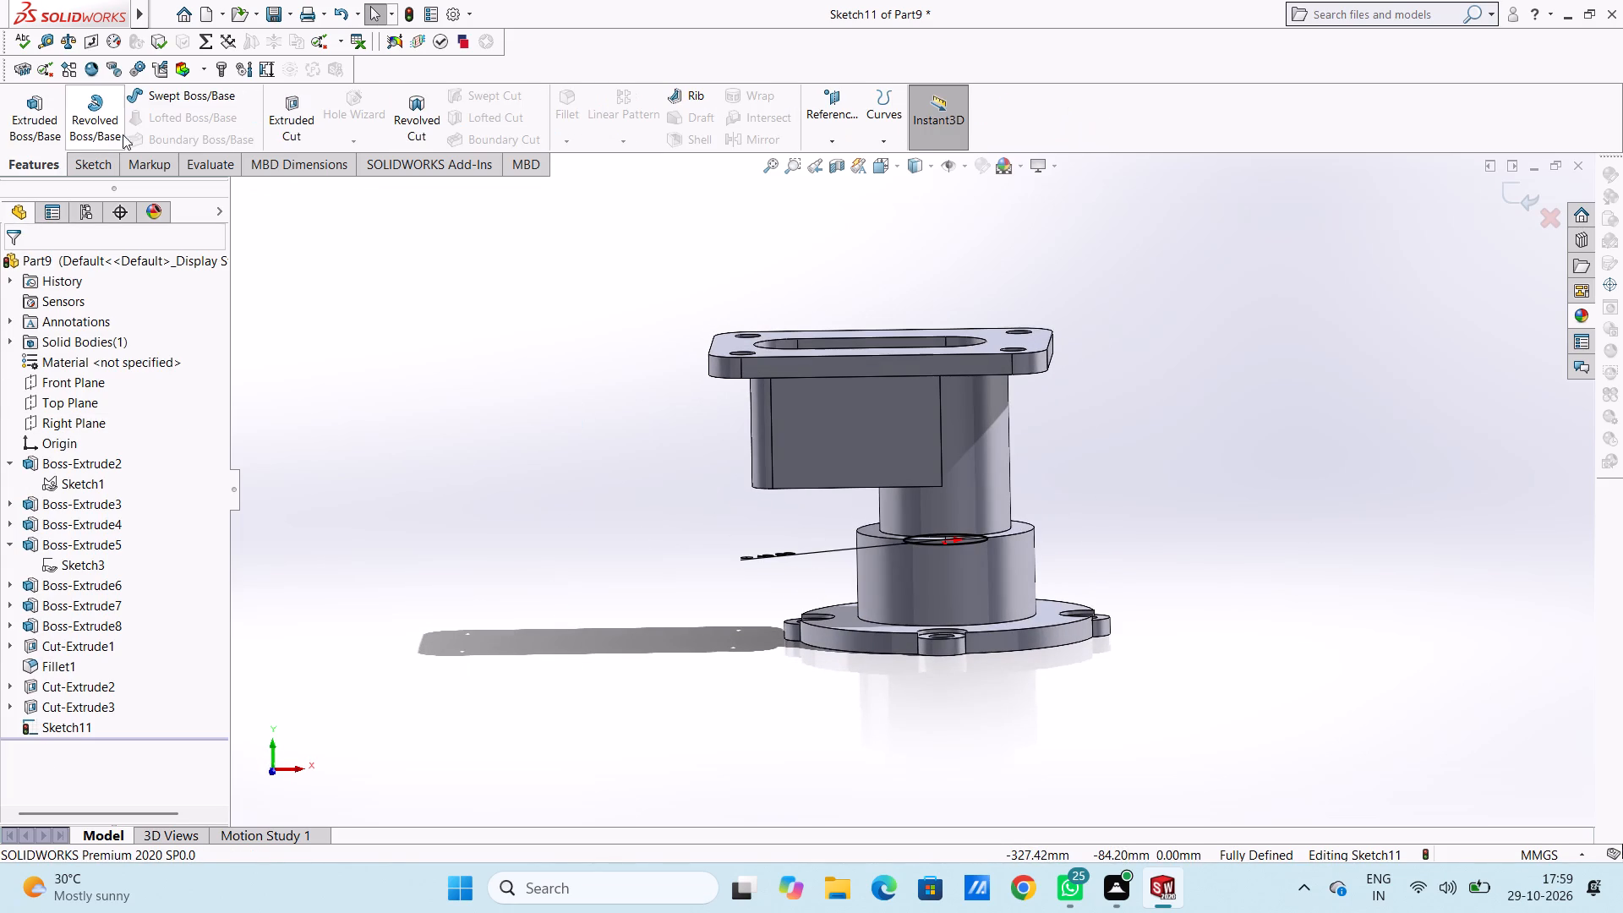
{"action": "left_click", "coordinate": [280, 123]}
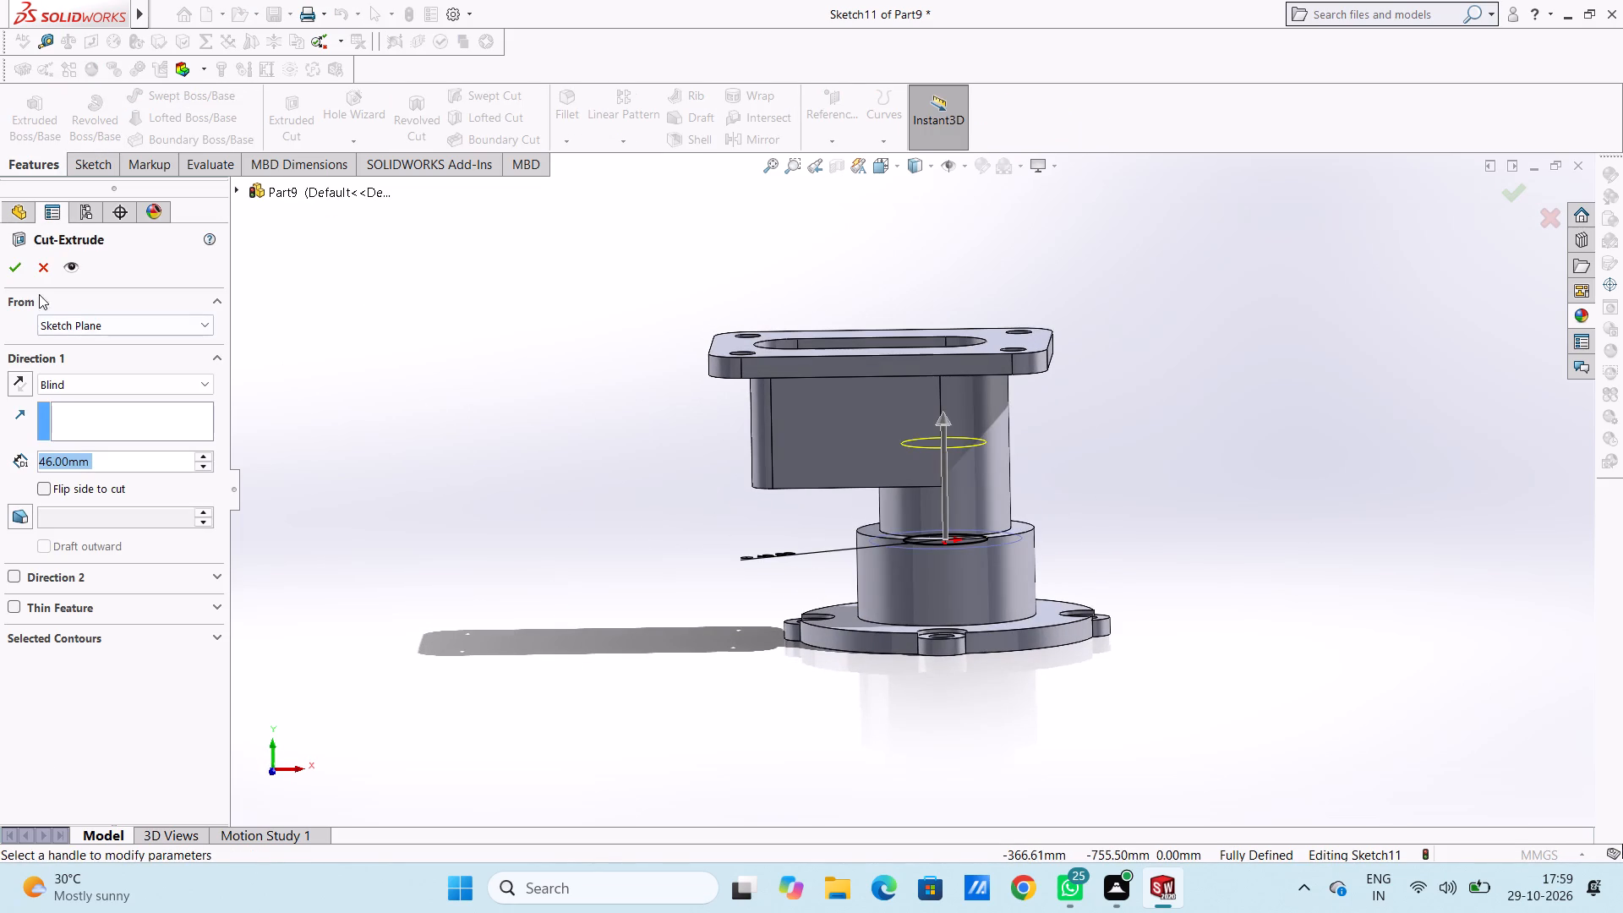
{"action": "left_click", "coordinate": [112, 380]}
{"action": "left_click", "coordinate": [109, 415]}
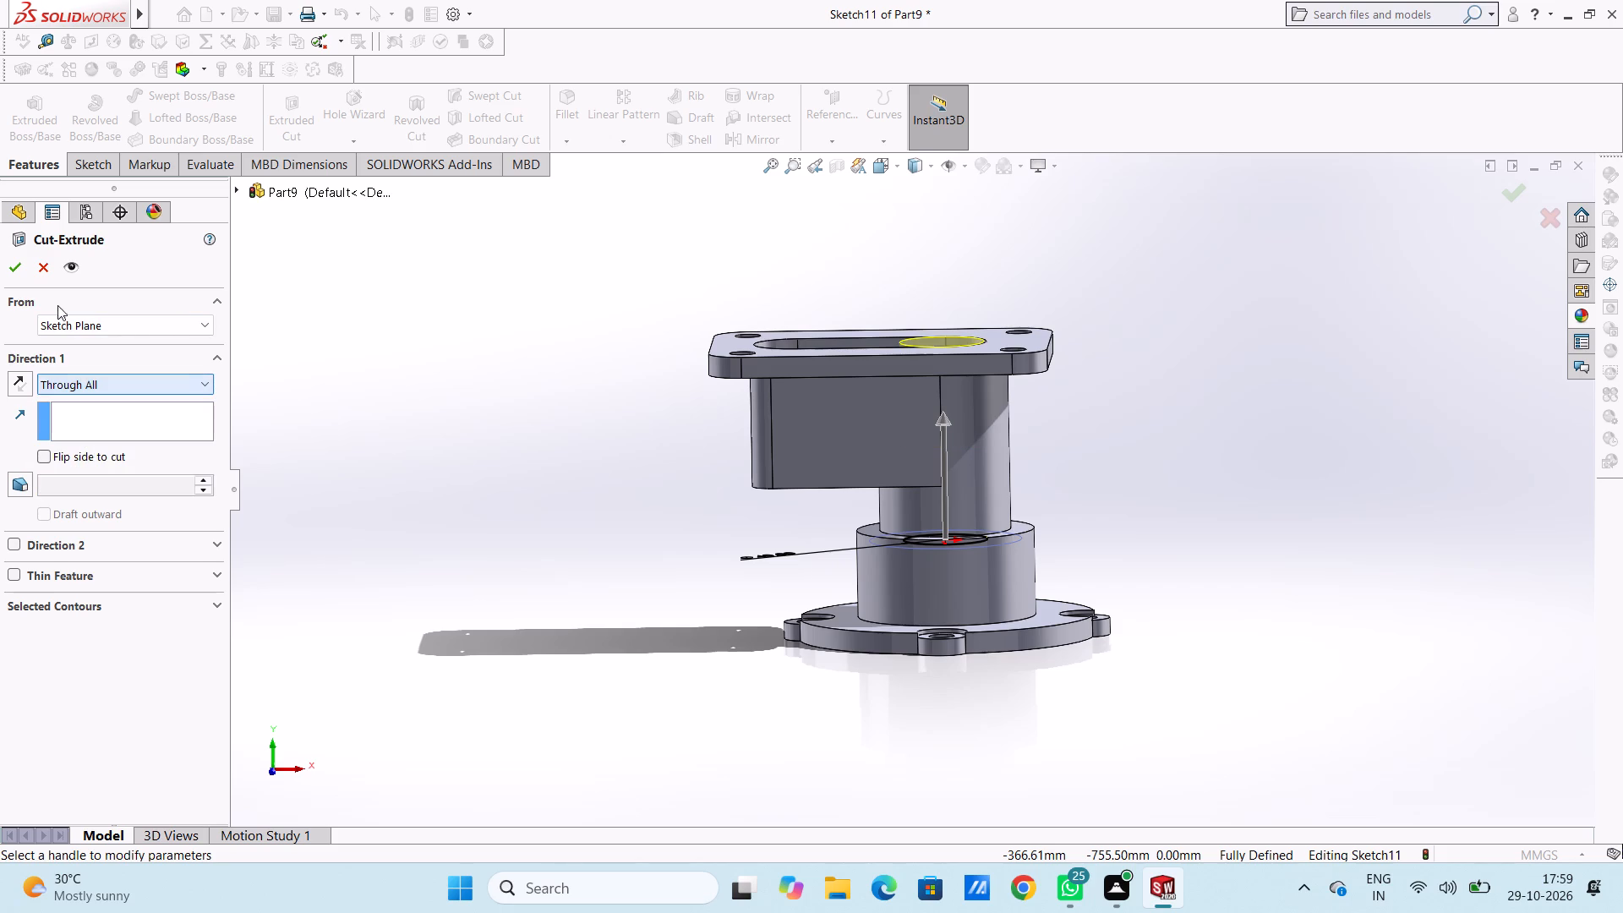
{"action": "left_click", "coordinate": [14, 266]}
{"action": "left_click", "coordinate": [423, 397]}
Examine the part from above, below and the sides to check the new bore, the slot and both flanges.
{"action": "middle_click_drag", "start_coordinate": [455, 315], "coordinate": [434, 600]}
{"action": "middle_click_drag", "start_coordinate": [440, 506], "coordinate": [462, 595]}
{"action": "middle_click_drag", "start_coordinate": [462, 595], "coordinate": [471, 476]}
{"action": "scroll", "coordinate": [535, 549], "scroll_direction": "up", "scroll_amount": 2}
{"action": "middle_click_drag", "start_coordinate": [575, 601], "coordinate": [587, 400]}
{"action": "middle_click_drag", "start_coordinate": [620, 583], "coordinate": [589, 433]}
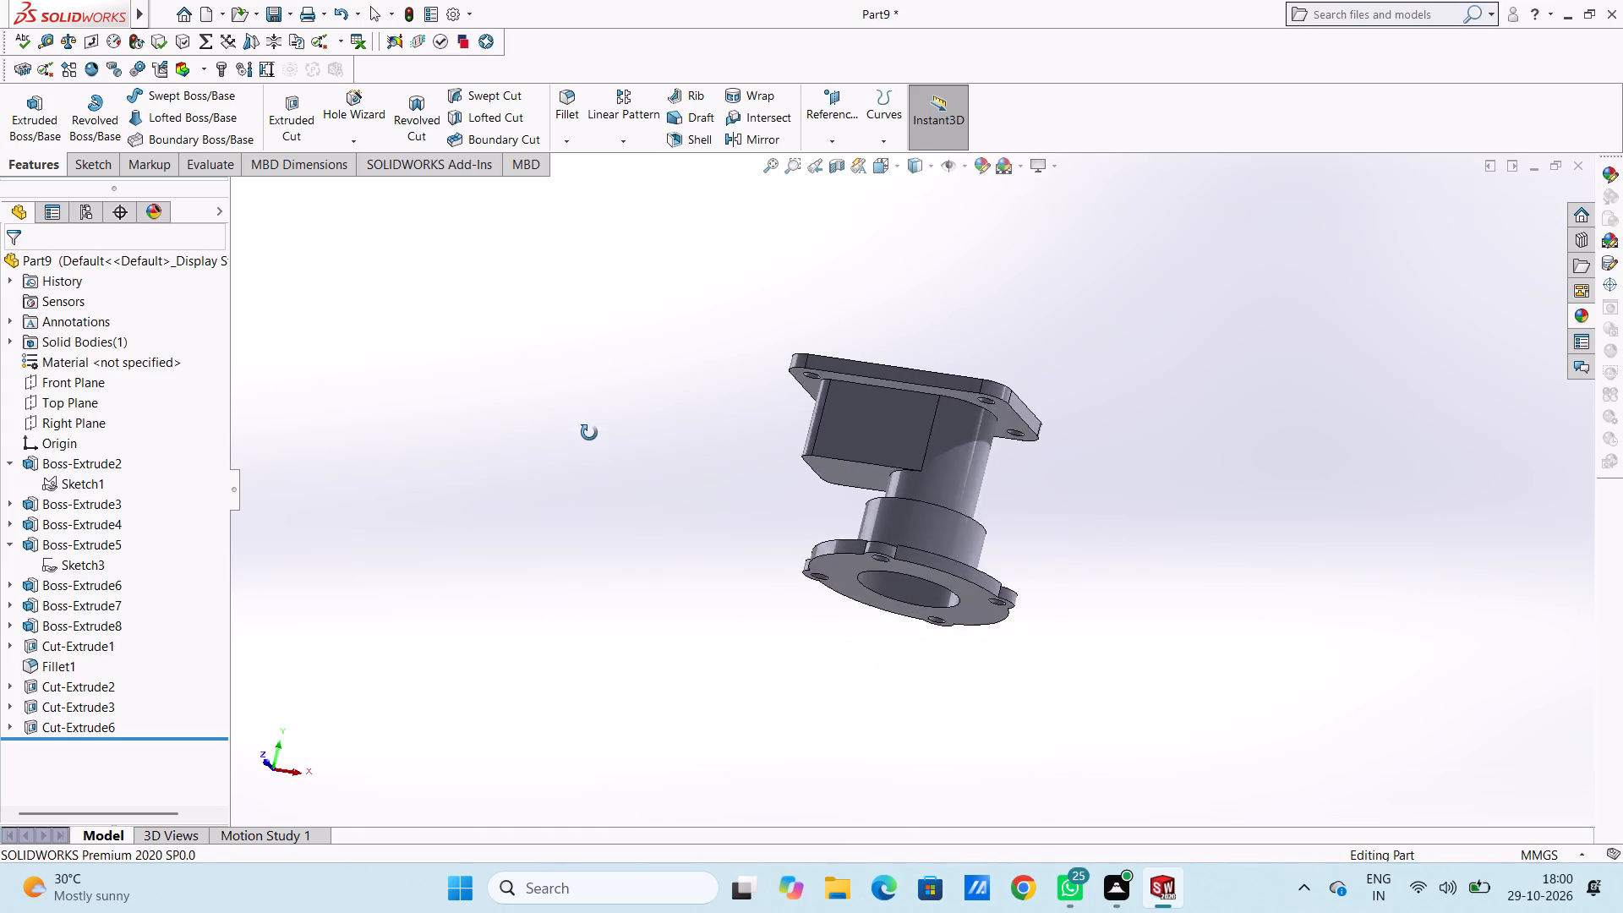
{"action": "middle_click_drag", "start_coordinate": [589, 433], "coordinate": [635, 508]}
{"action": "middle_click_drag", "start_coordinate": [667, 537], "coordinate": [623, 596]}
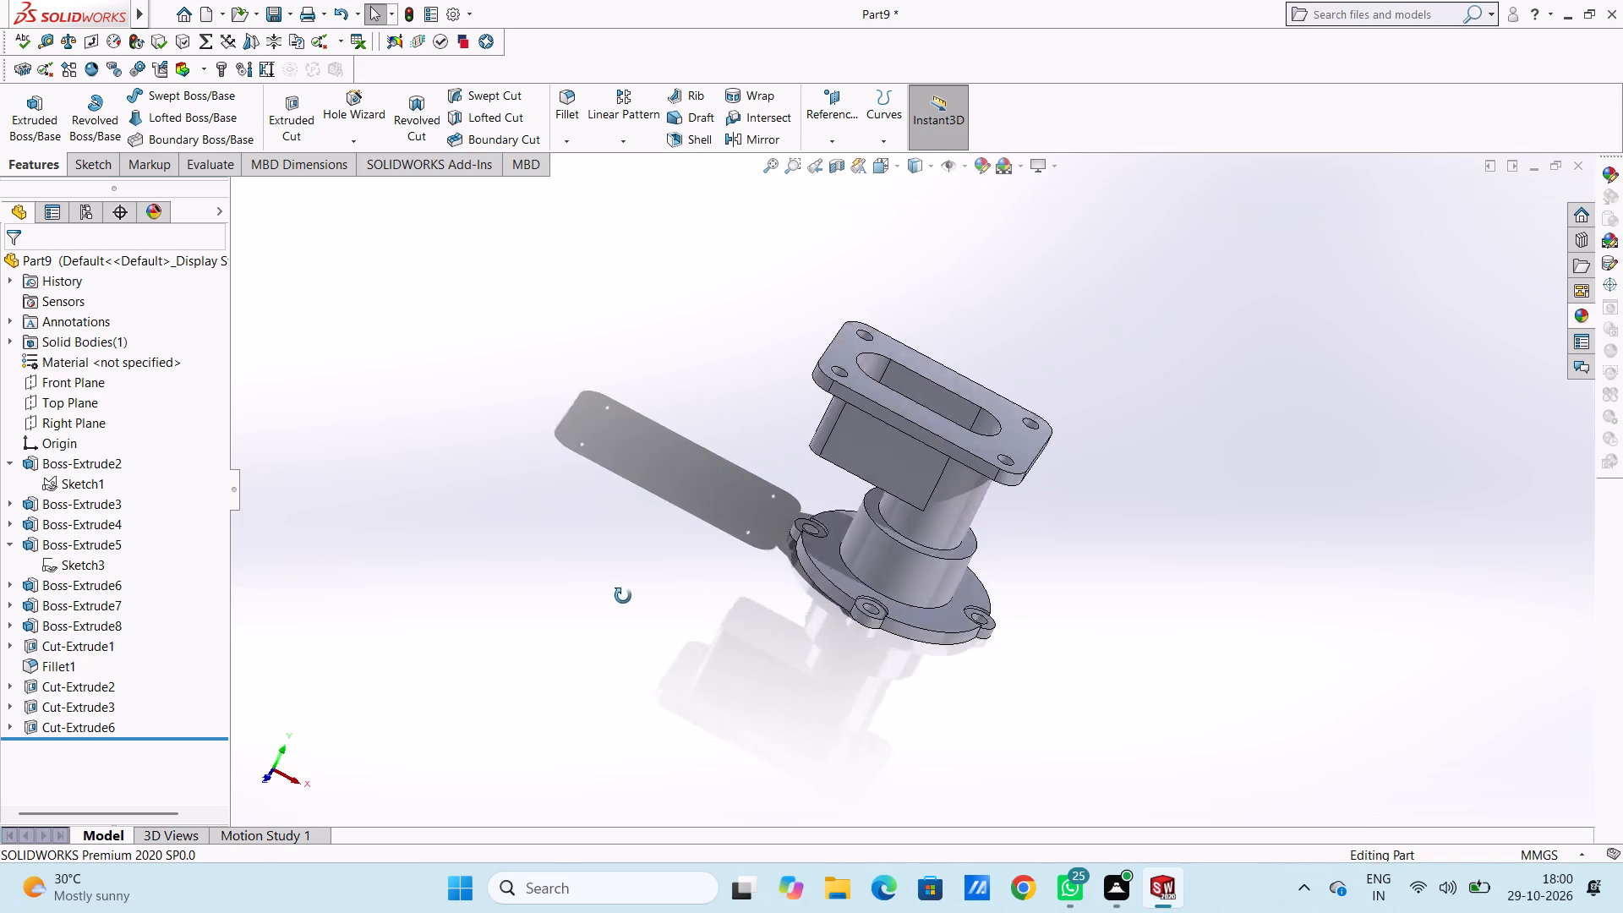
{"action": "middle_click_drag", "start_coordinate": [623, 596], "coordinate": [560, 500]}
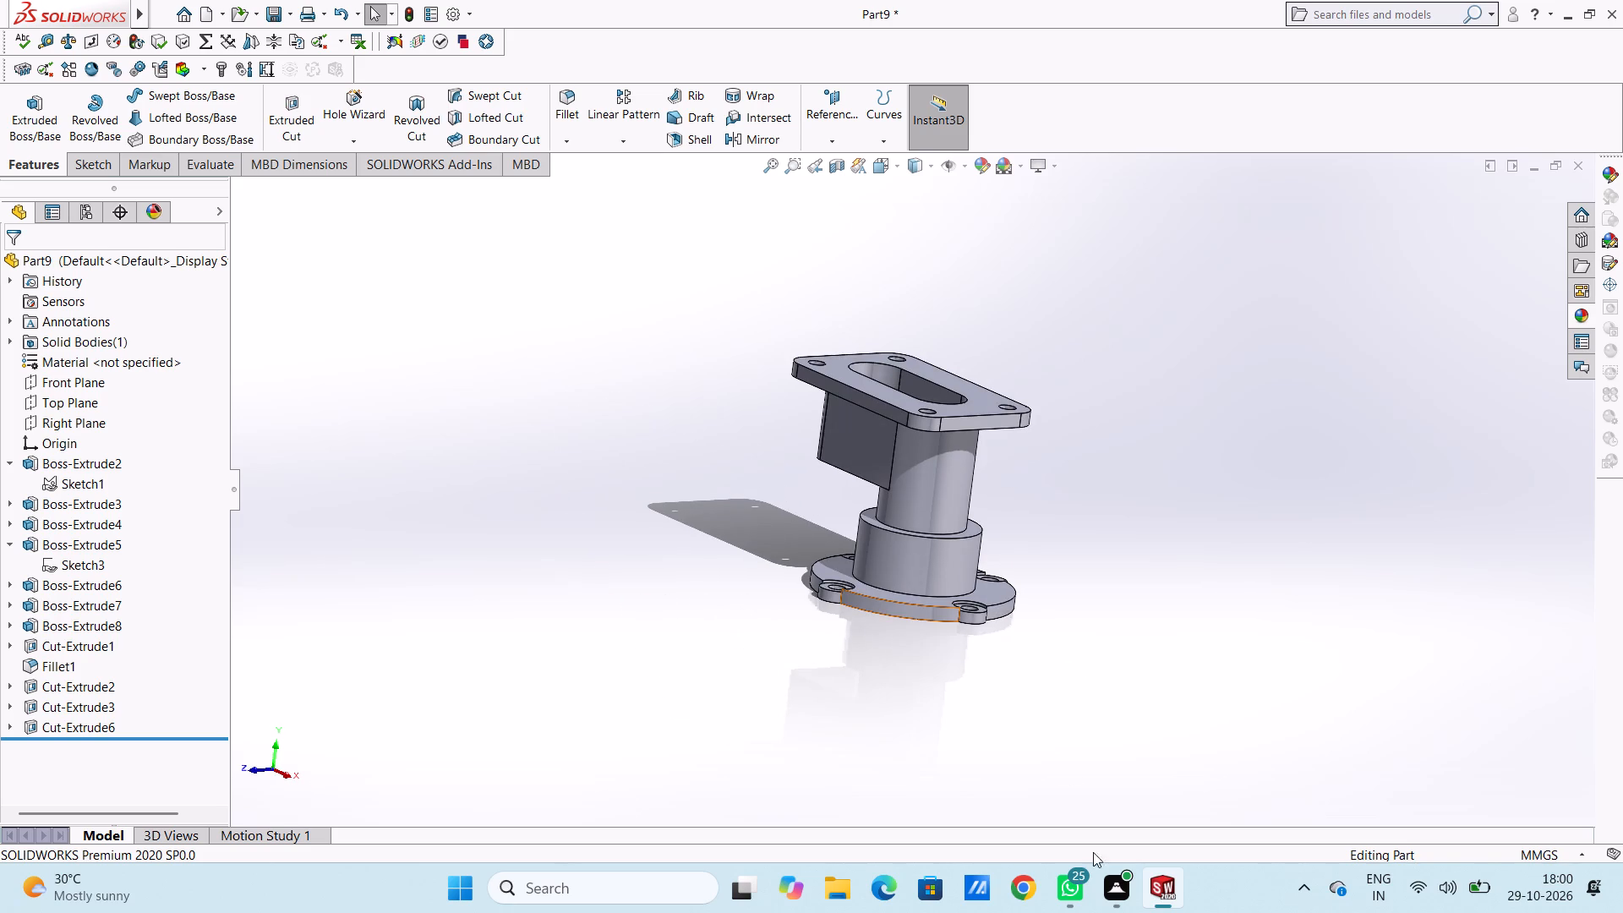
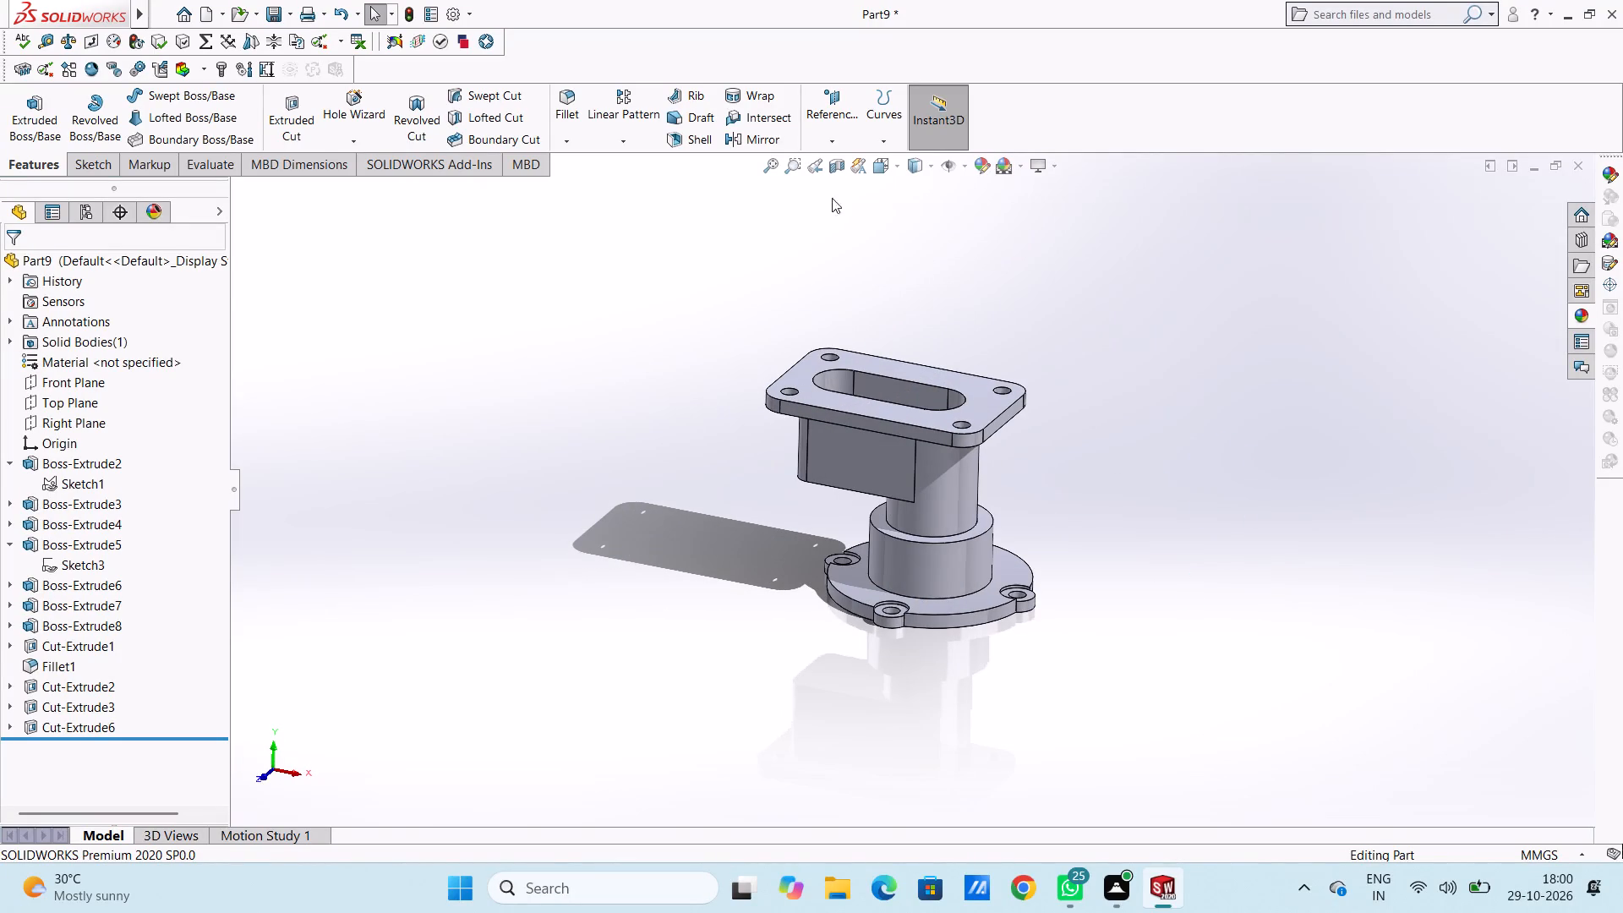
Cut the model open with a section view on the Front Plane, examine the interior cavities, and restore the full view.
{"action": "left_click", "coordinate": [833, 166]}
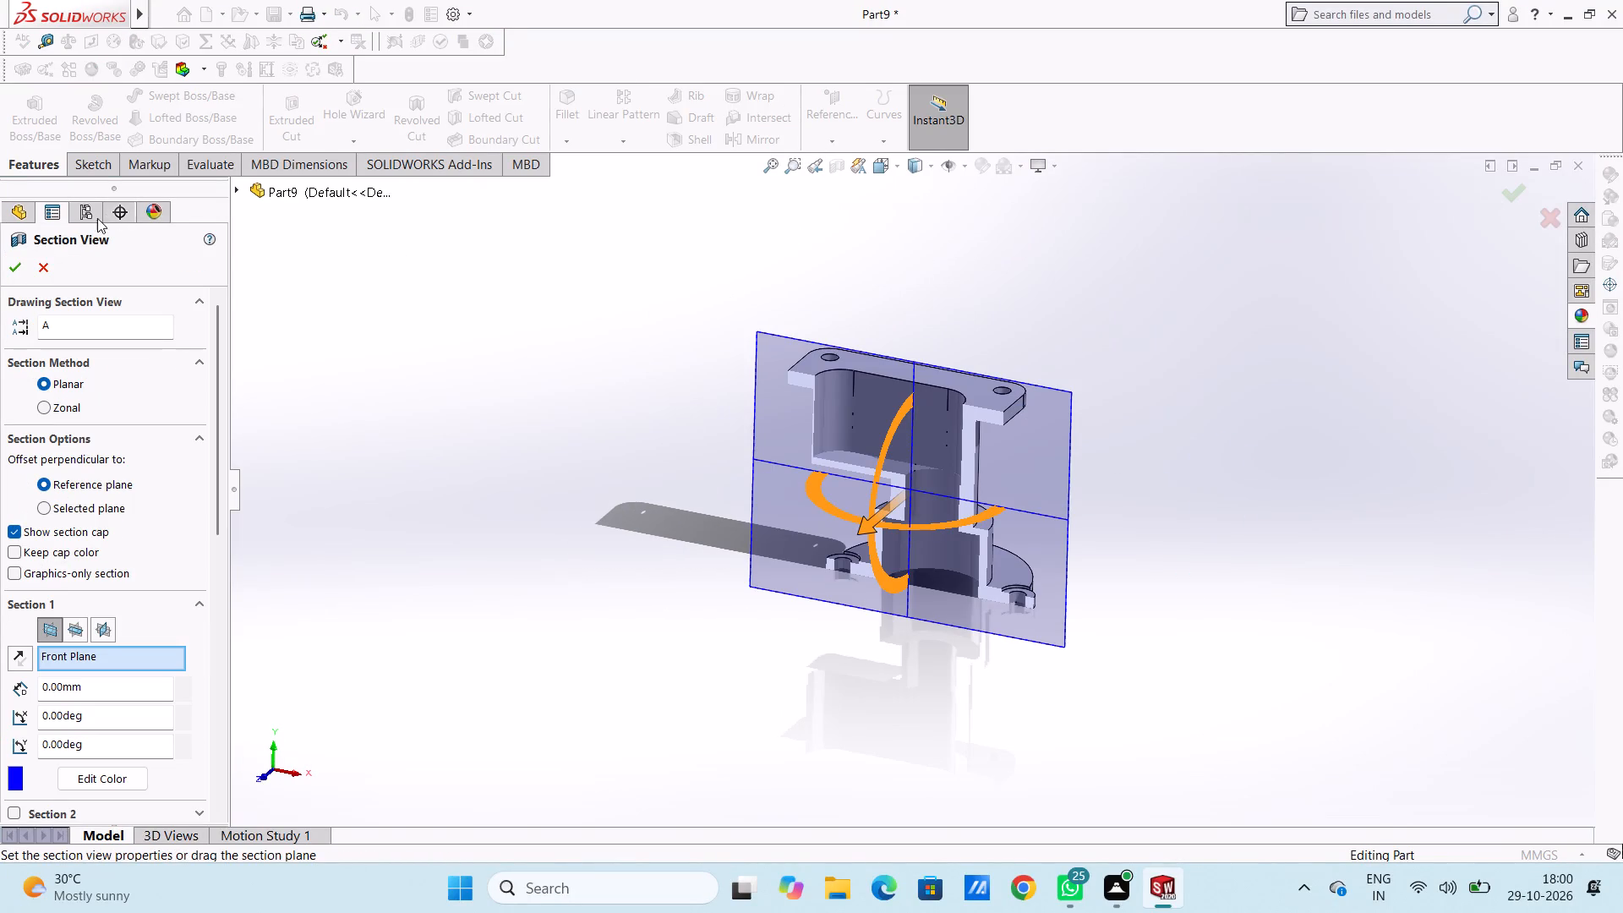
{"action": "left_click", "coordinate": [22, 265]}
{"action": "middle_click_drag", "start_coordinate": [713, 486], "coordinate": [709, 395]}
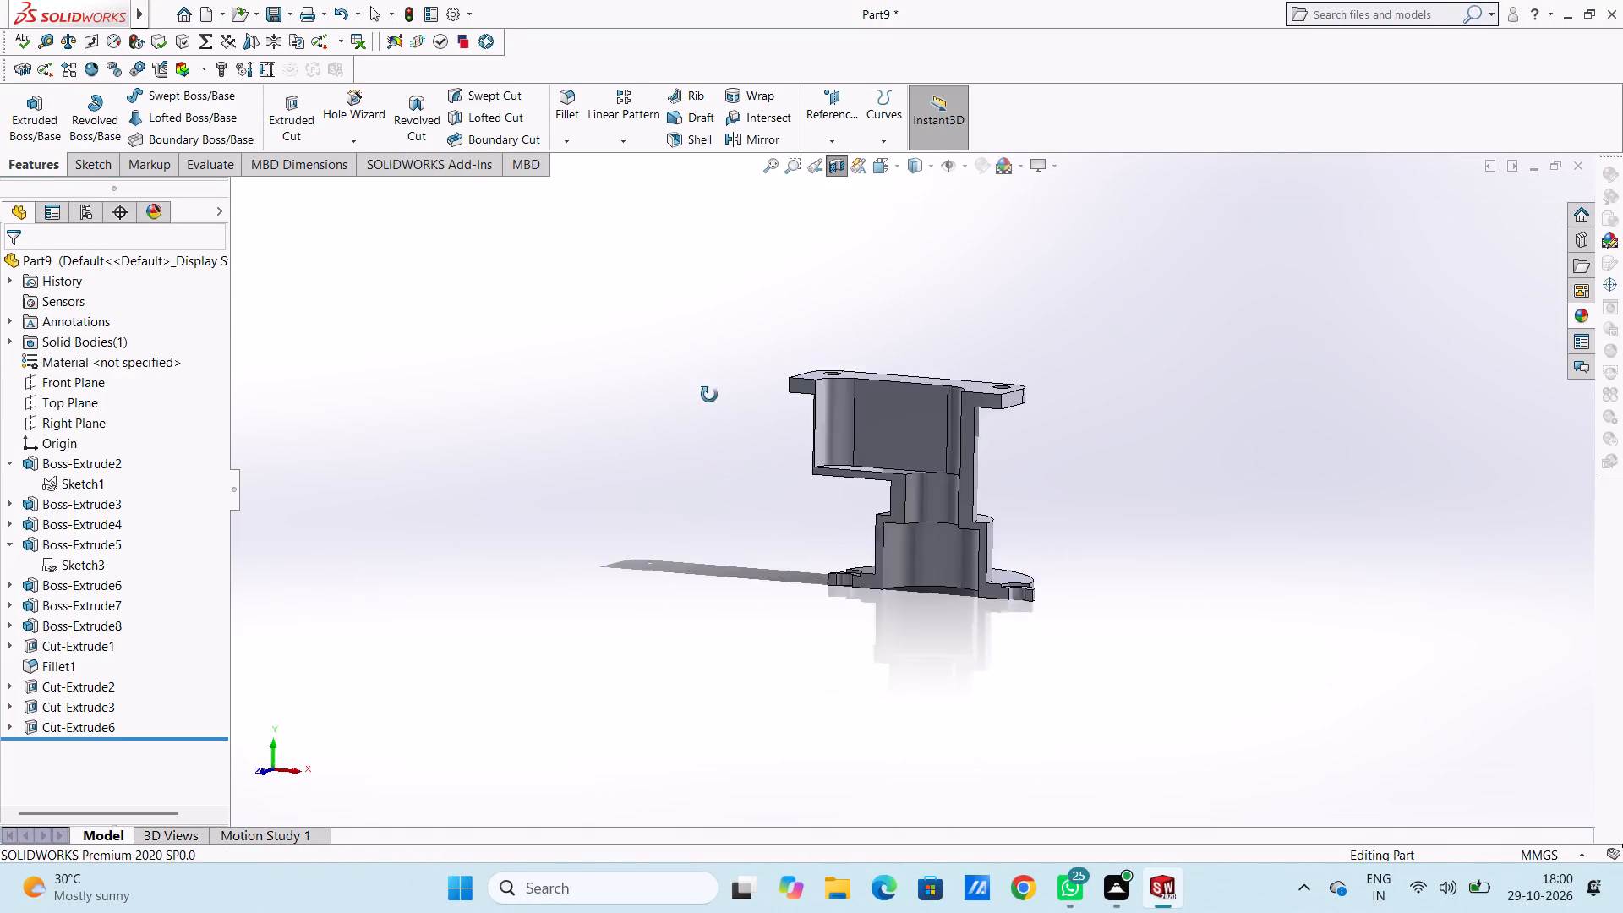
{"action": "middle_click_drag", "start_coordinate": [709, 395], "coordinate": [752, 372]}
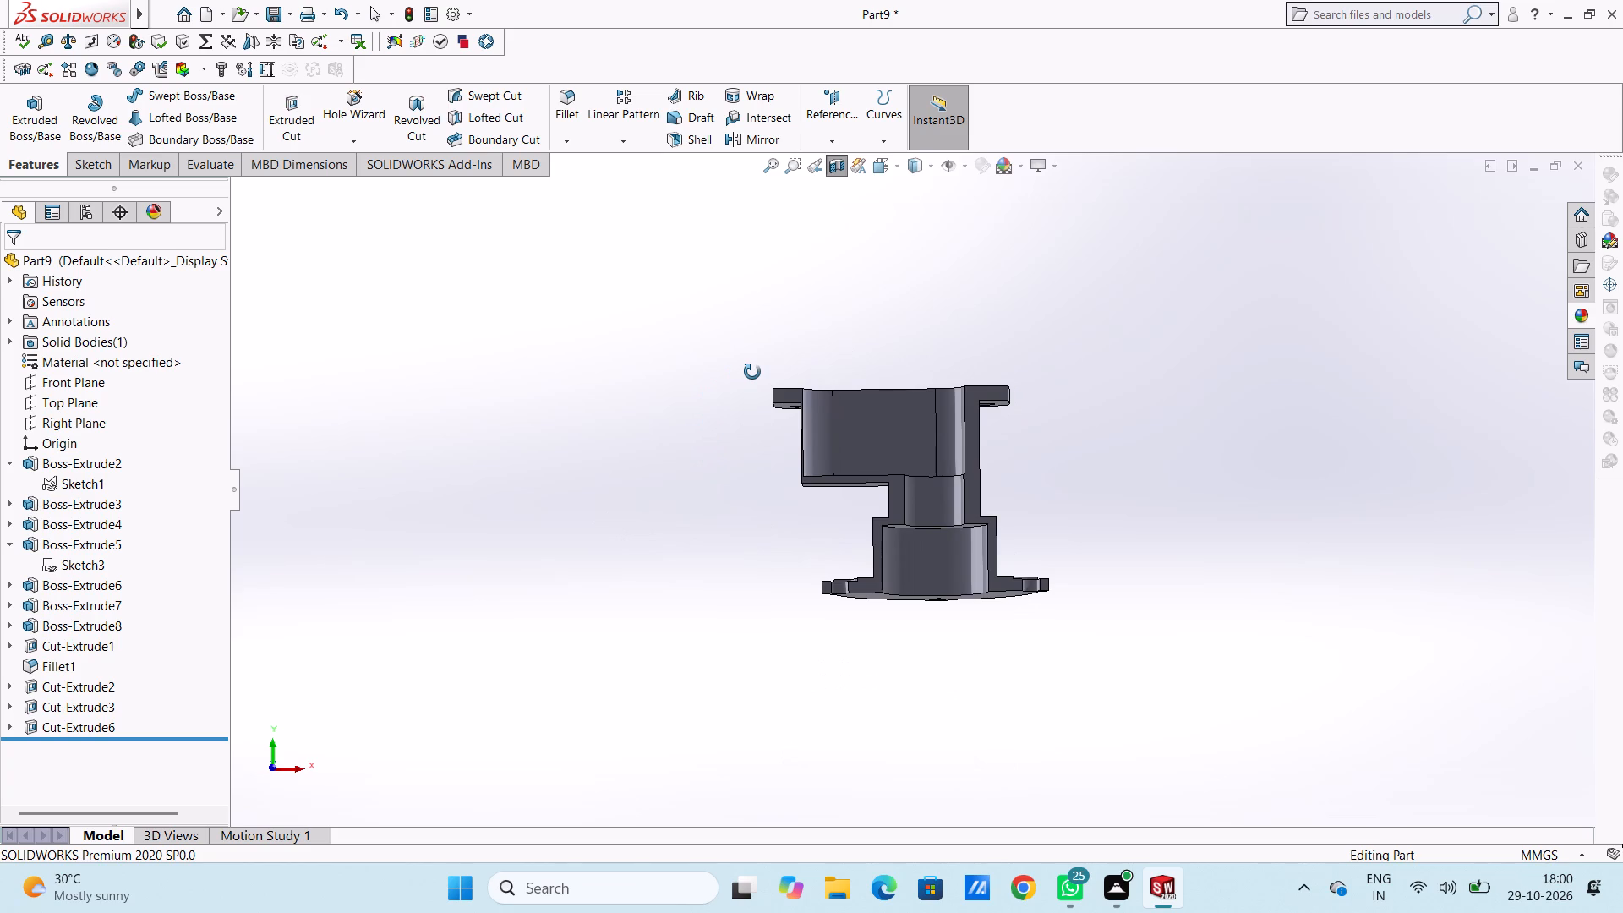
{"action": "middle_click_drag", "start_coordinate": [752, 372], "coordinate": [774, 399]}
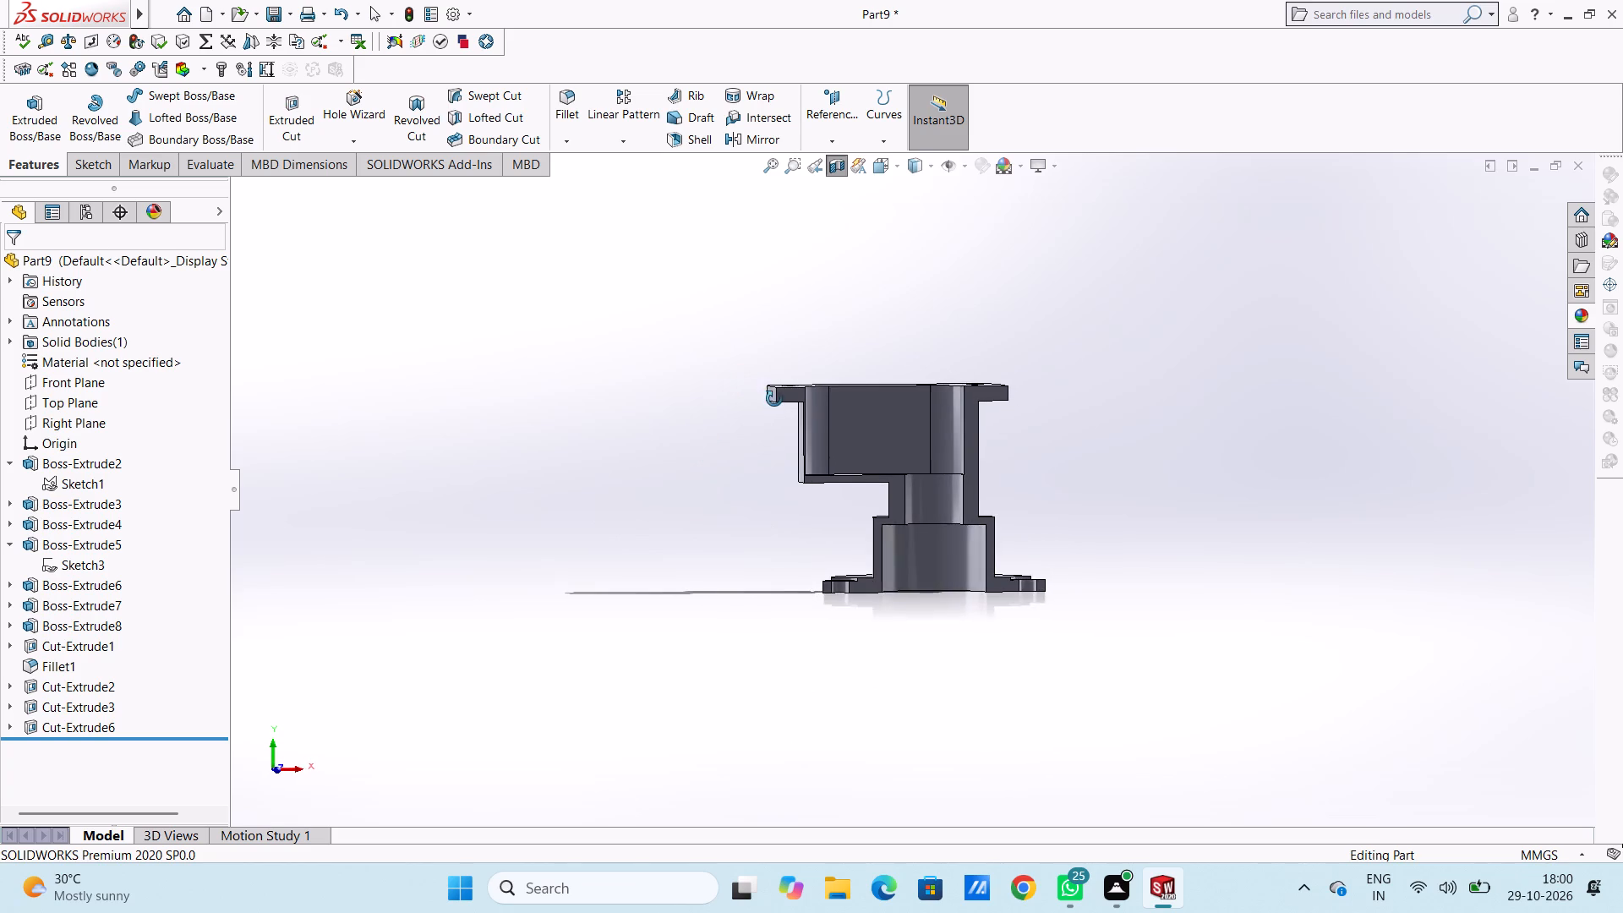
{"action": "middle_click_drag", "start_coordinate": [774, 399], "coordinate": [740, 380]}
{"action": "middle_click_drag", "start_coordinate": [731, 380], "coordinate": [706, 450]}
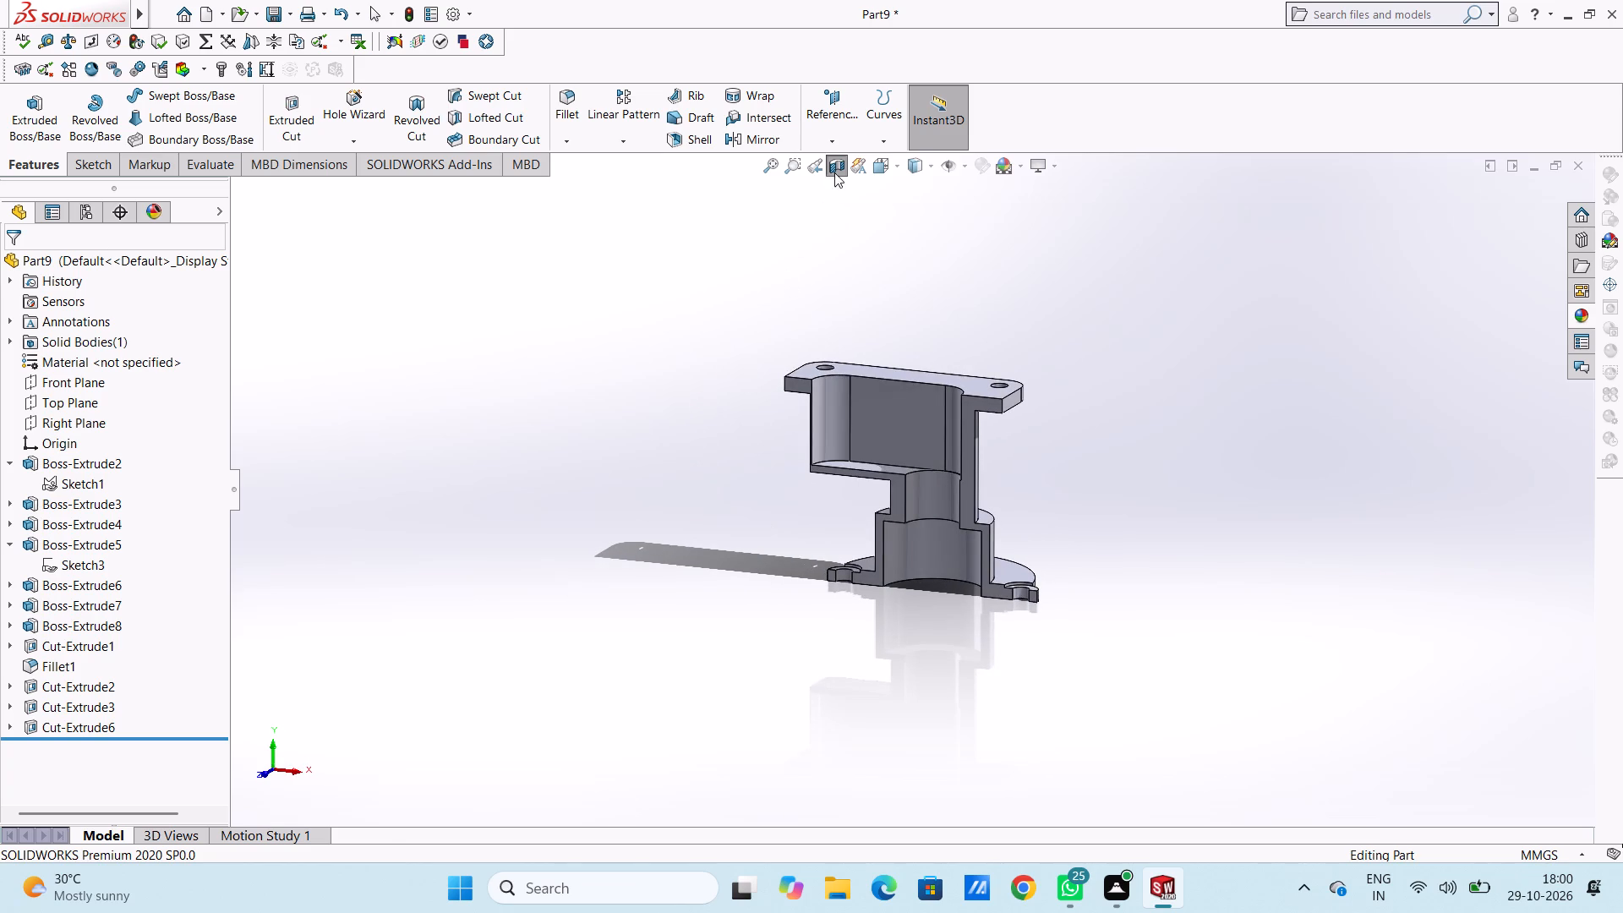
{"action": "left_click", "coordinate": [834, 167]}
{"action": "middle_click_drag", "start_coordinate": [613, 533], "coordinate": [574, 573]}
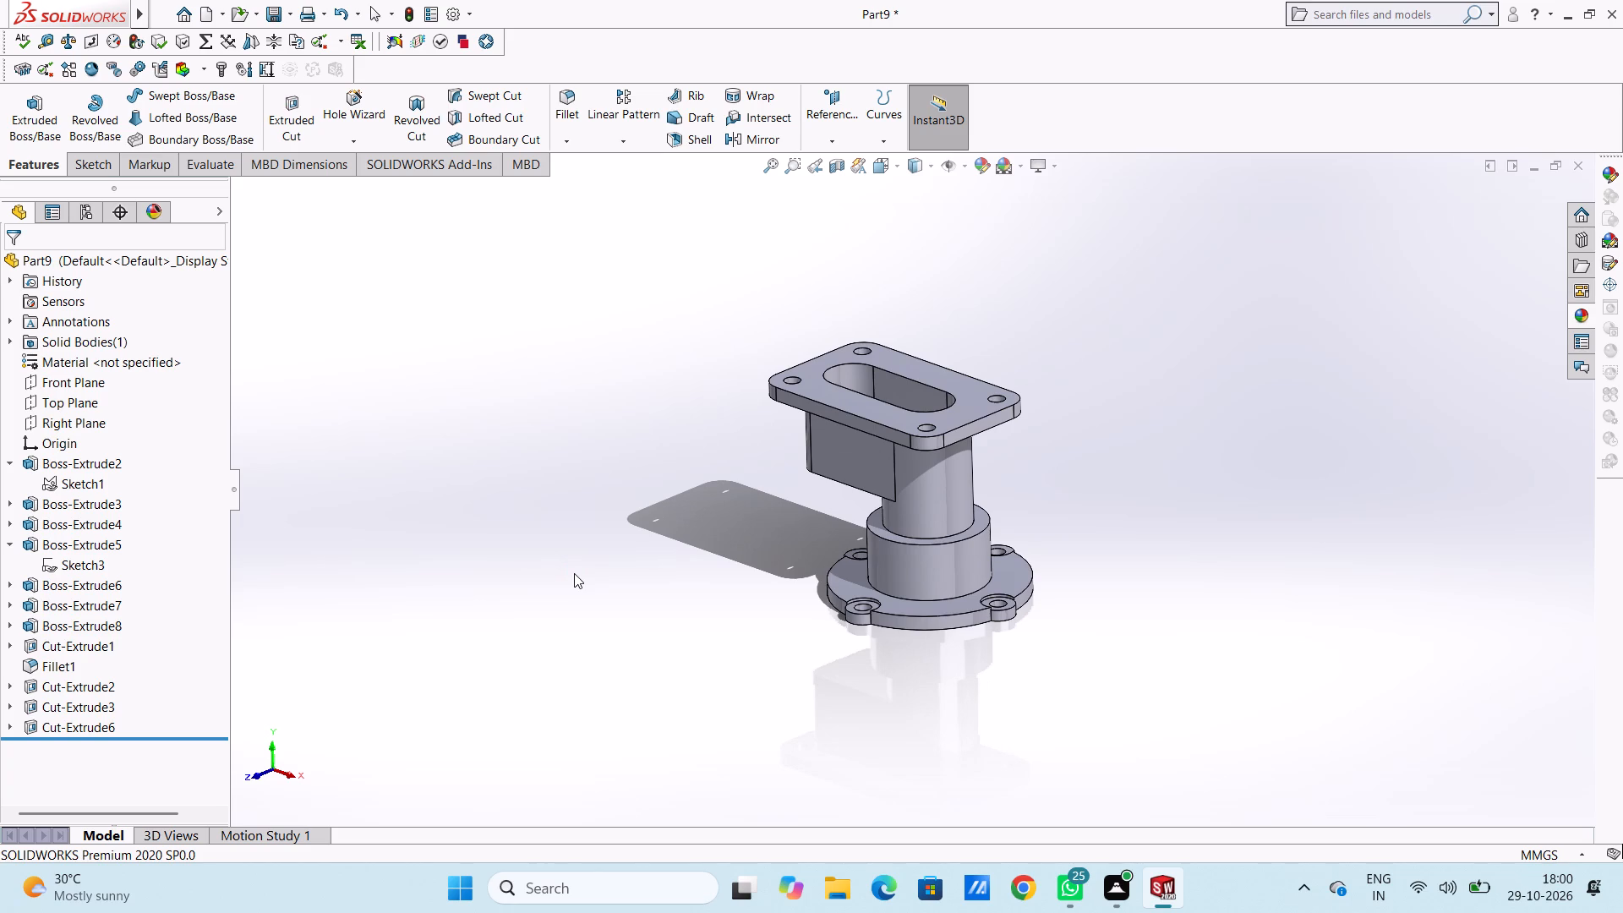
Create a reference plane offset 60 mm from the Right Plane, beyond the upright tube on the positive X side.
{"action": "key", "text": "ctrl+5"}
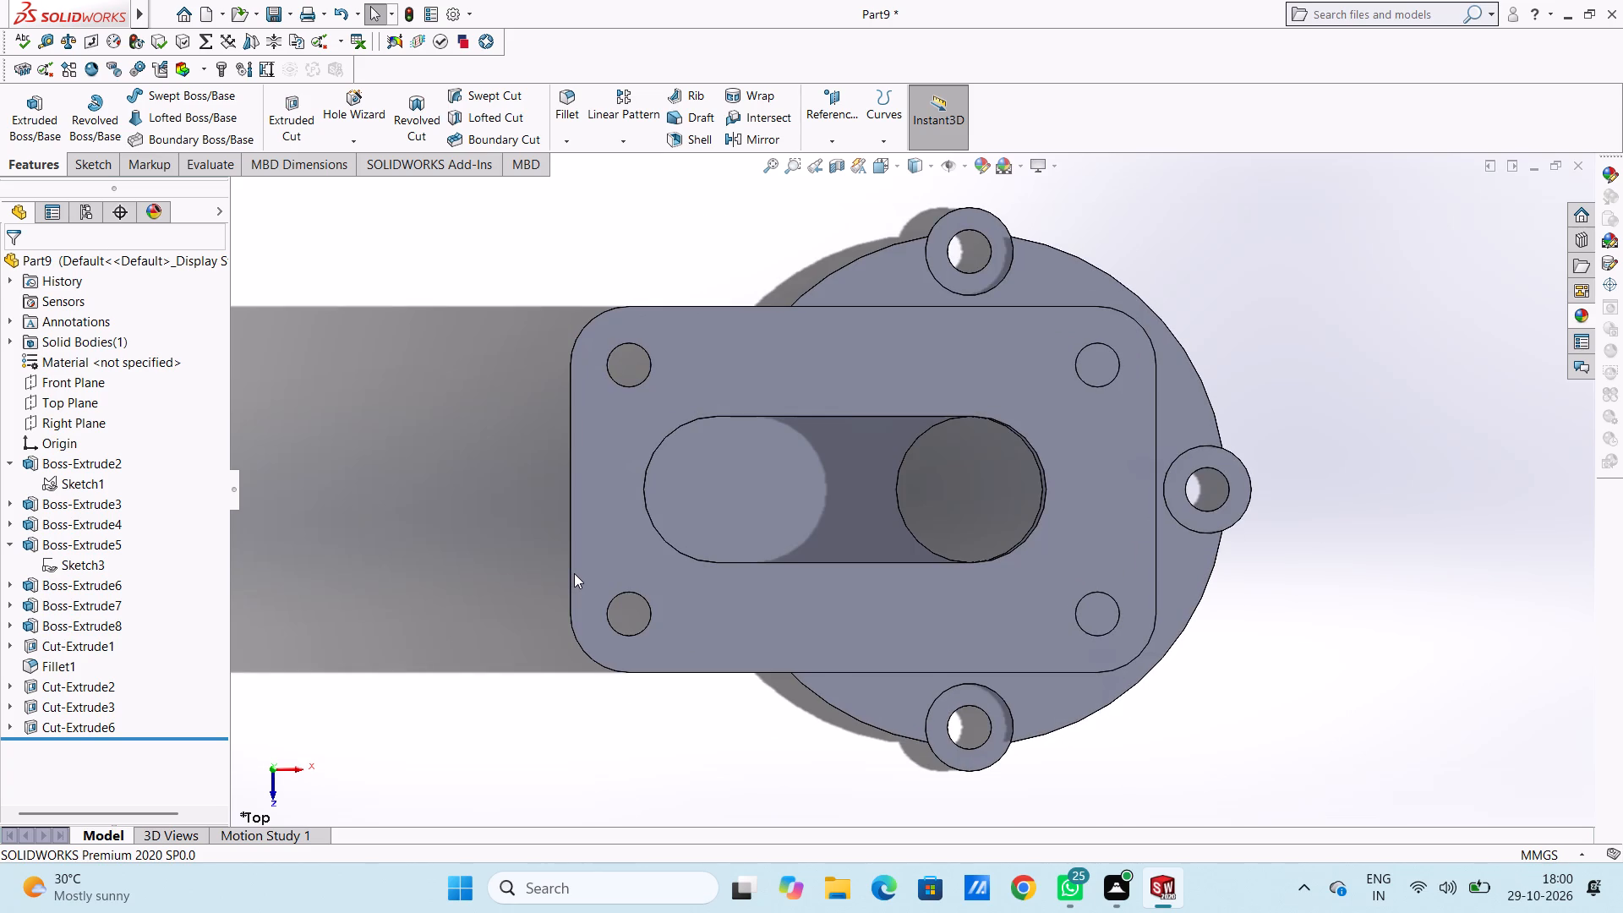
{"action": "scroll", "coordinate": [1025, 544], "scroll_direction": "up", "scroll_amount": 3}
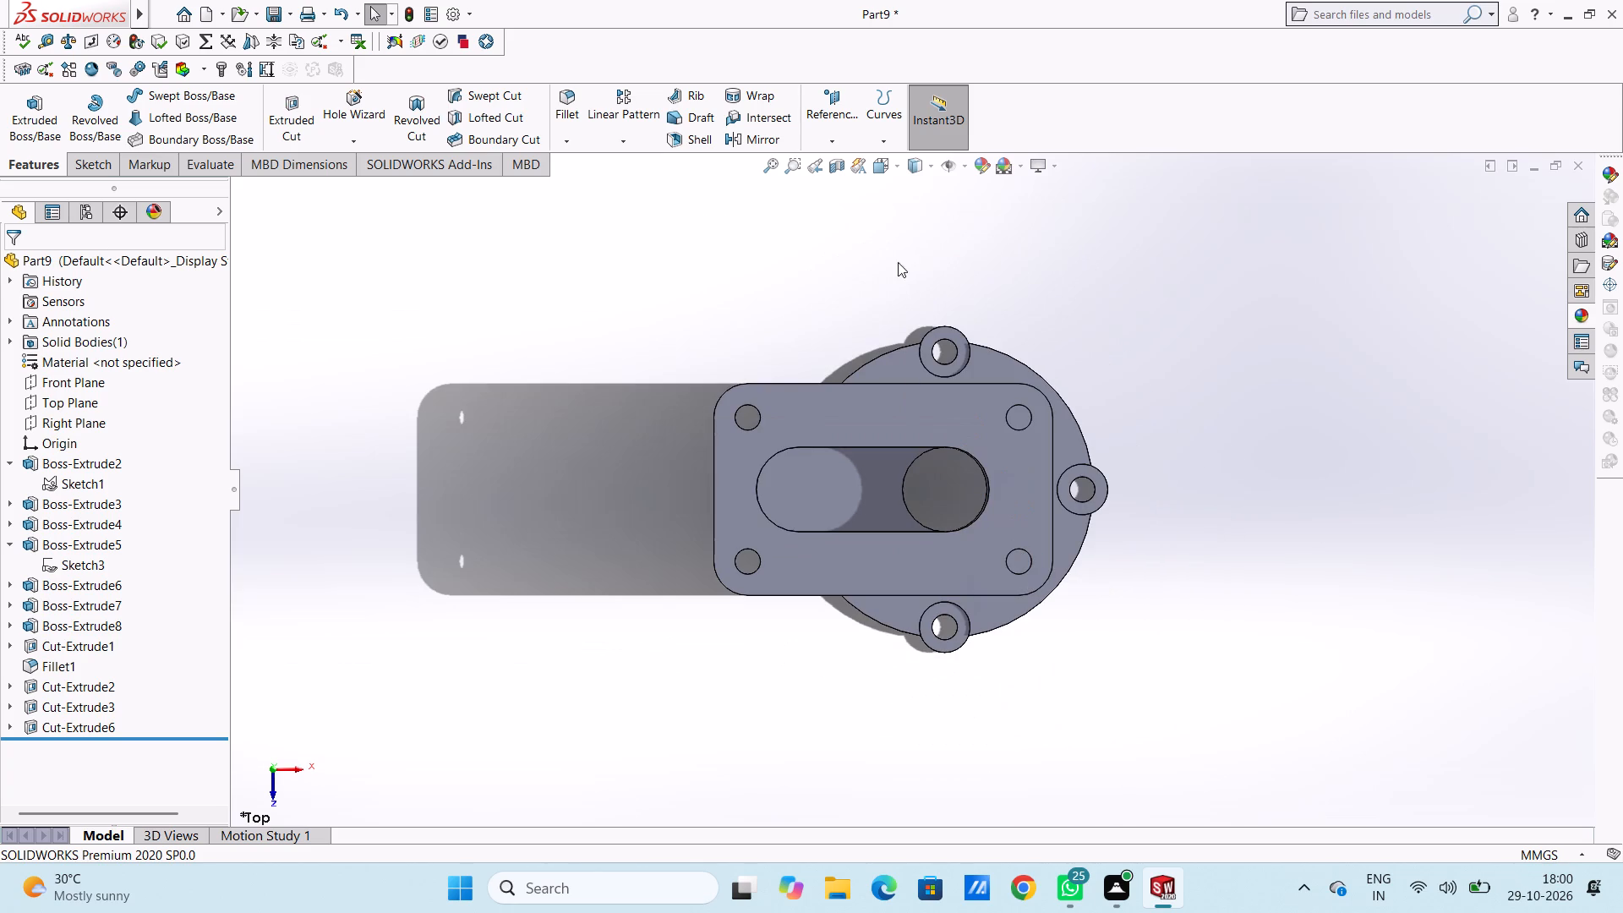
{"action": "left_click", "coordinate": [839, 96]}
{"action": "left_click", "coordinate": [864, 156]}
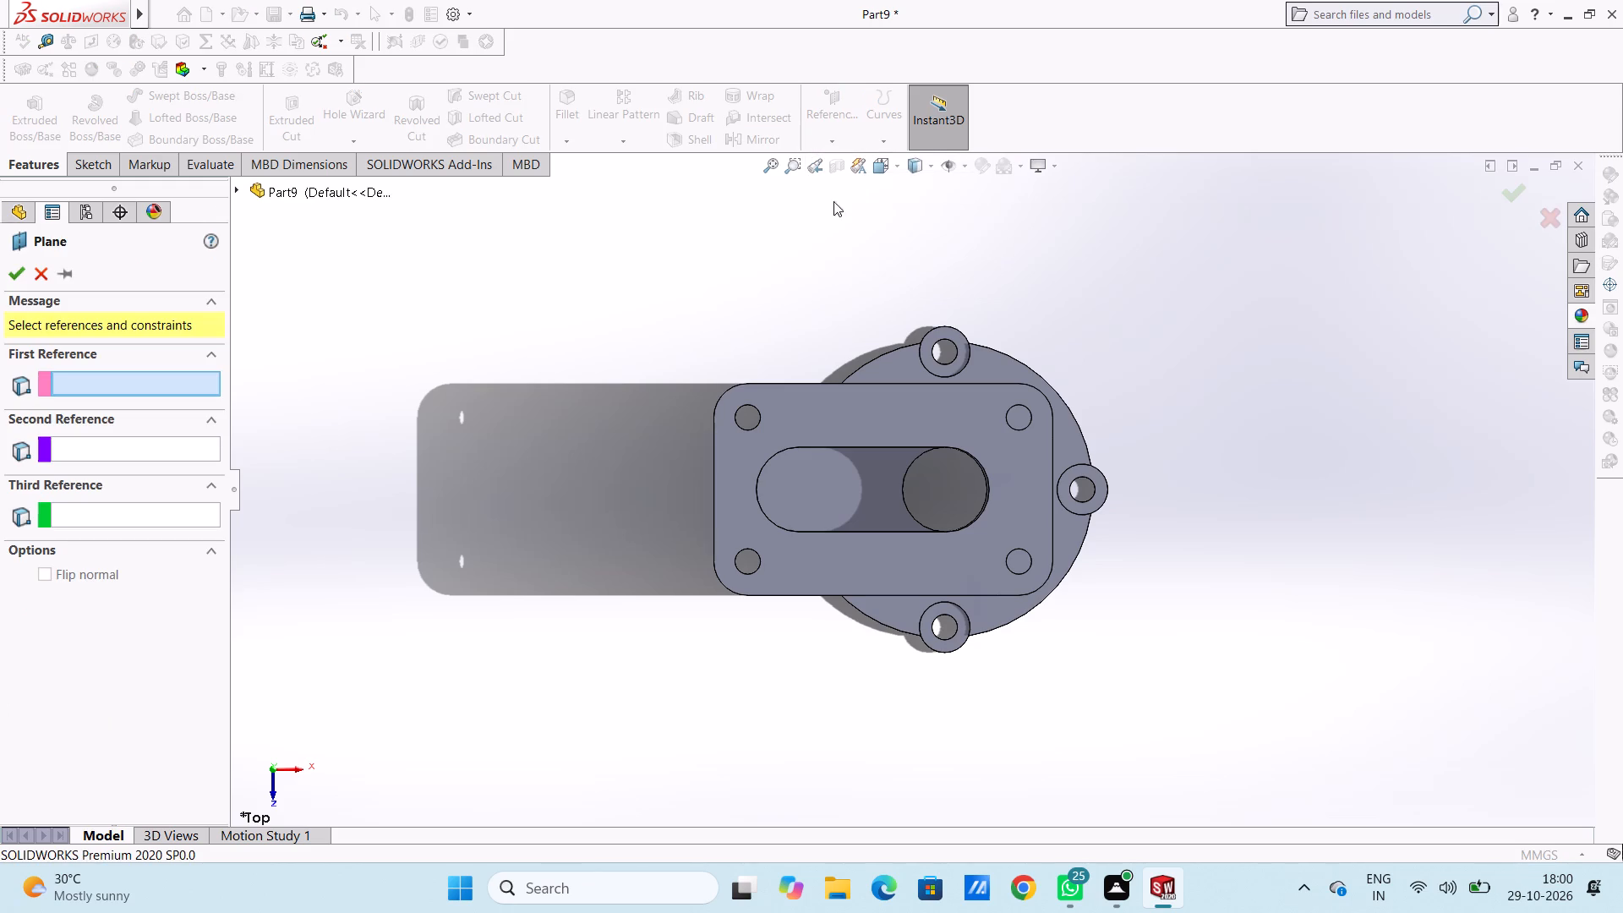
{"action": "left_click", "coordinate": [317, 194]}
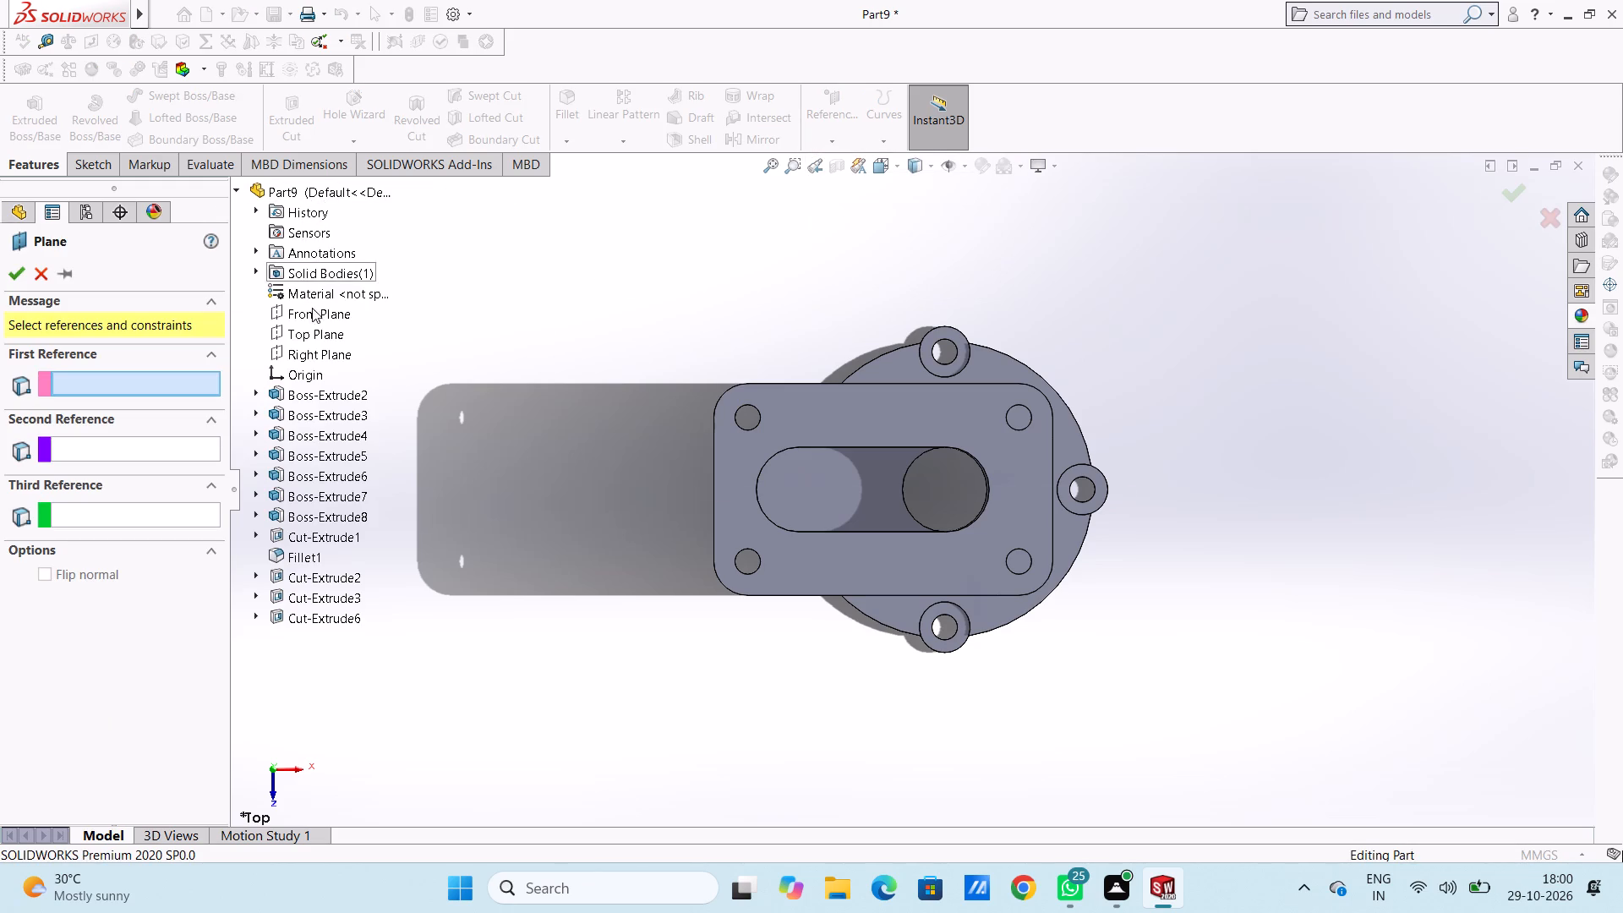
{"action": "left_click", "coordinate": [322, 349]}
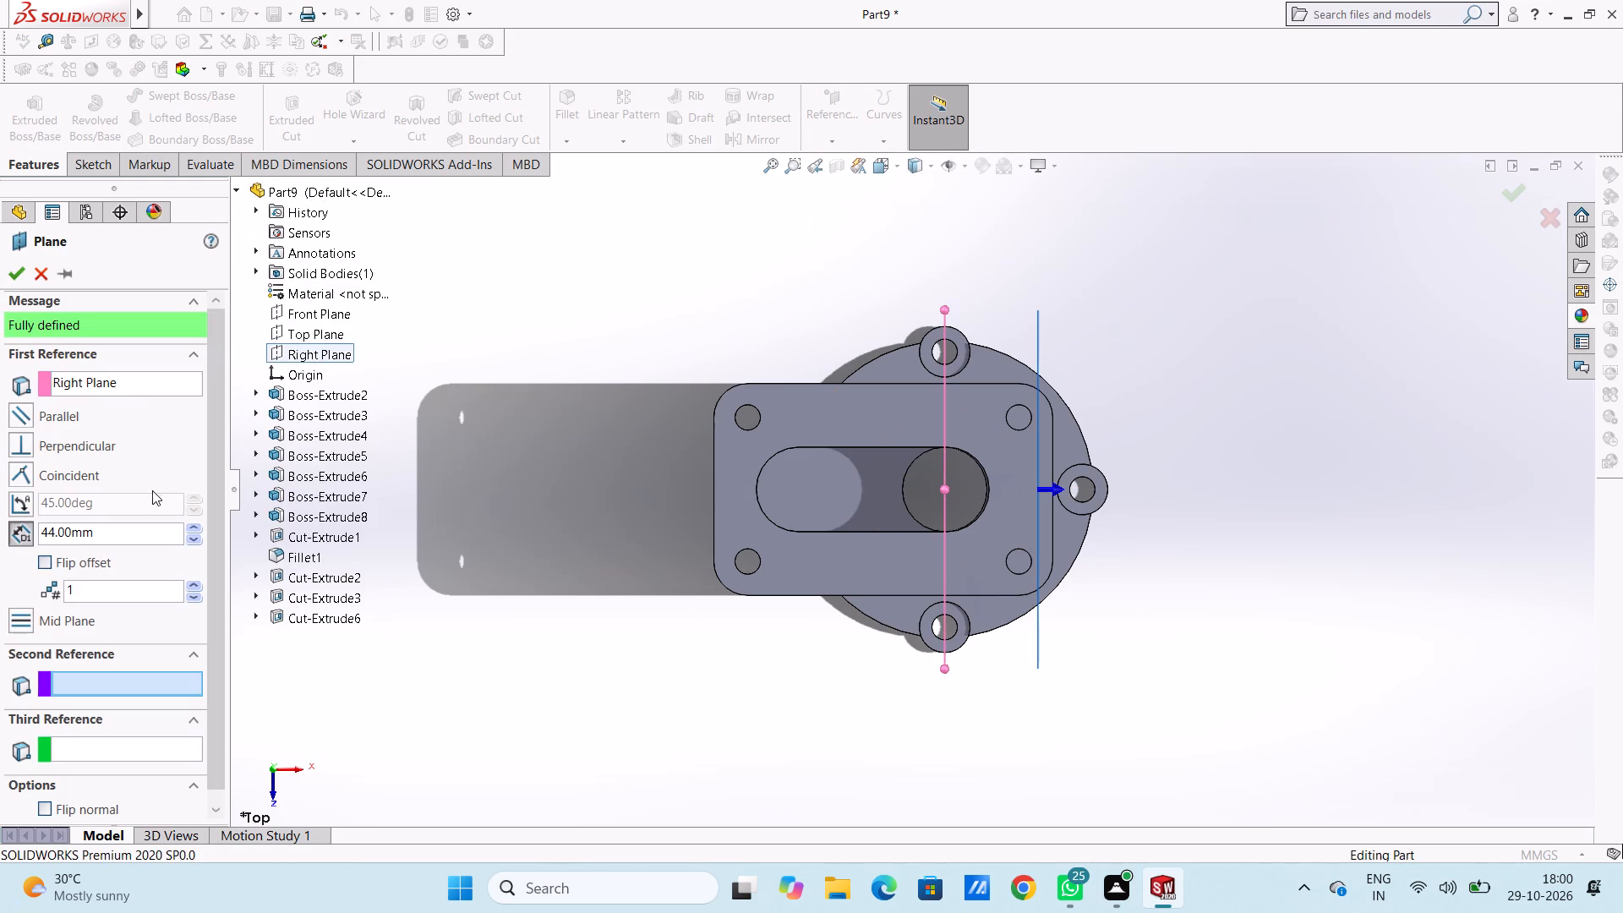
{"action": "double_click", "coordinate": [126, 531]}
{"action": "key", "text": "0"}
{"action": "key", "text": "Return"}
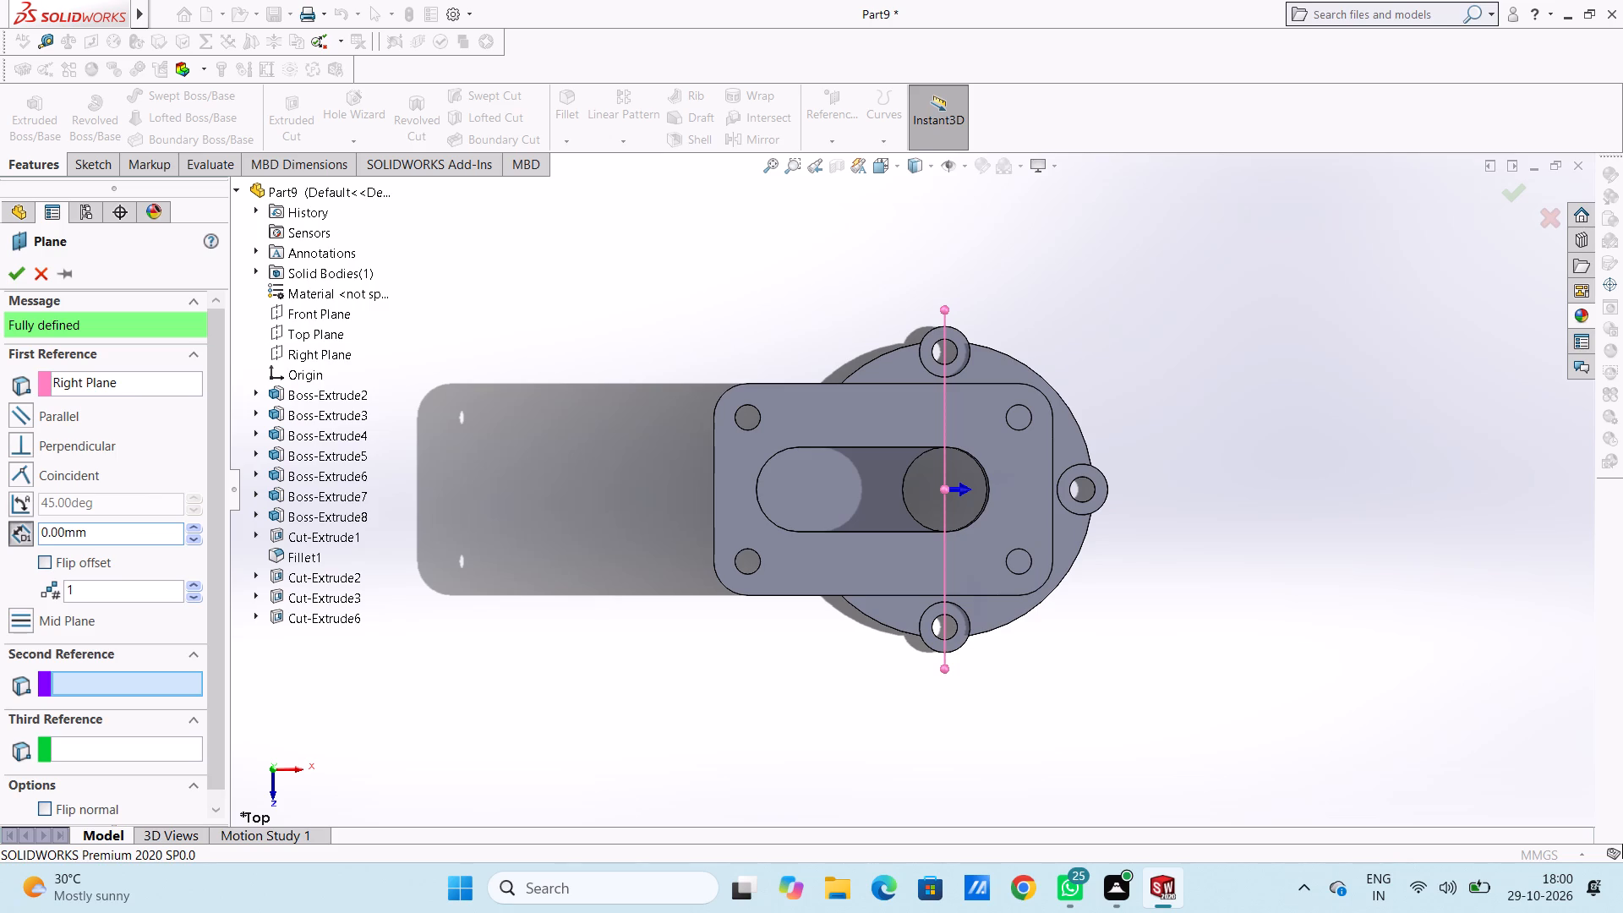
{"action": "double_click", "coordinate": [140, 533]}
{"action": "type", "text": "50"}
{"action": "key", "text": "Return"}
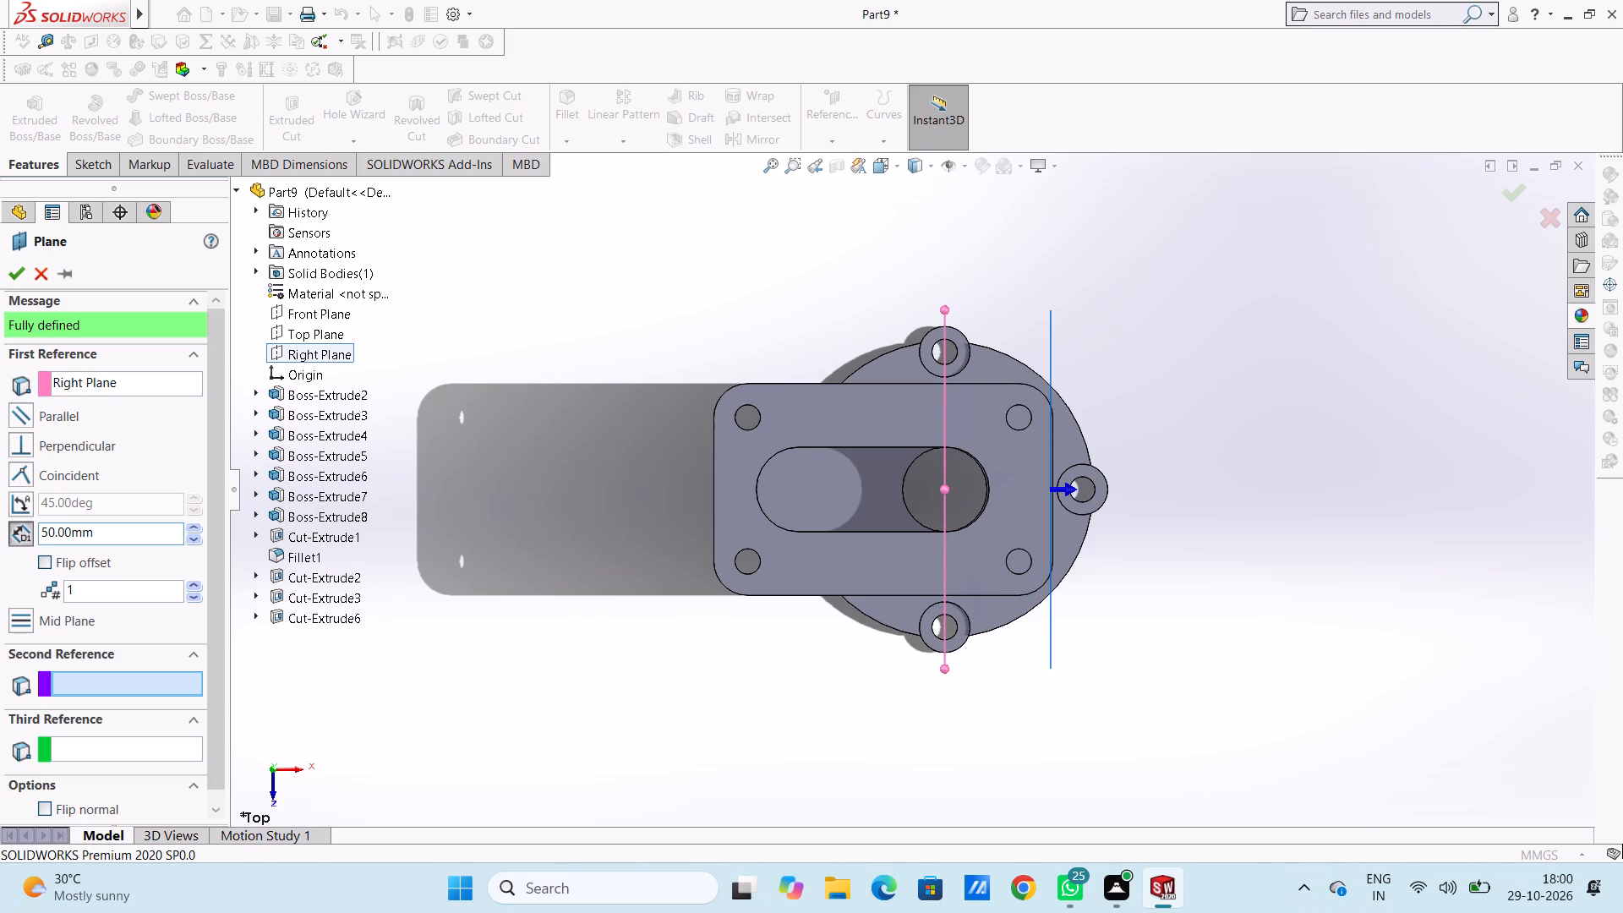
{"action": "double_click", "coordinate": [161, 536]}
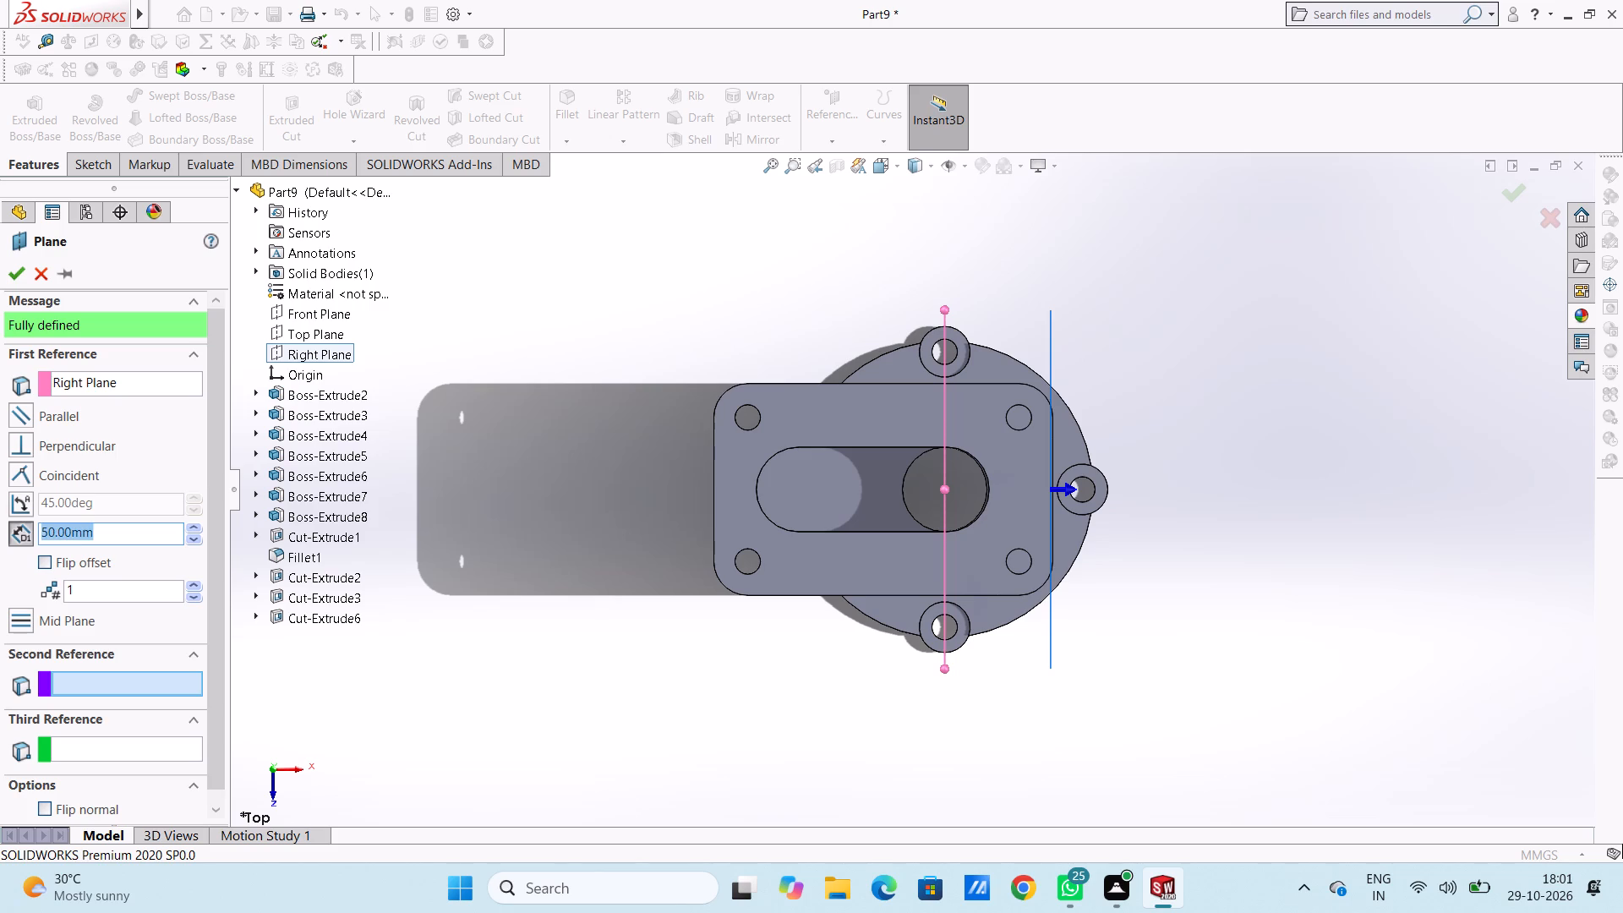
{"action": "type", "text": "60"}
{"action": "key", "text": "Return"}
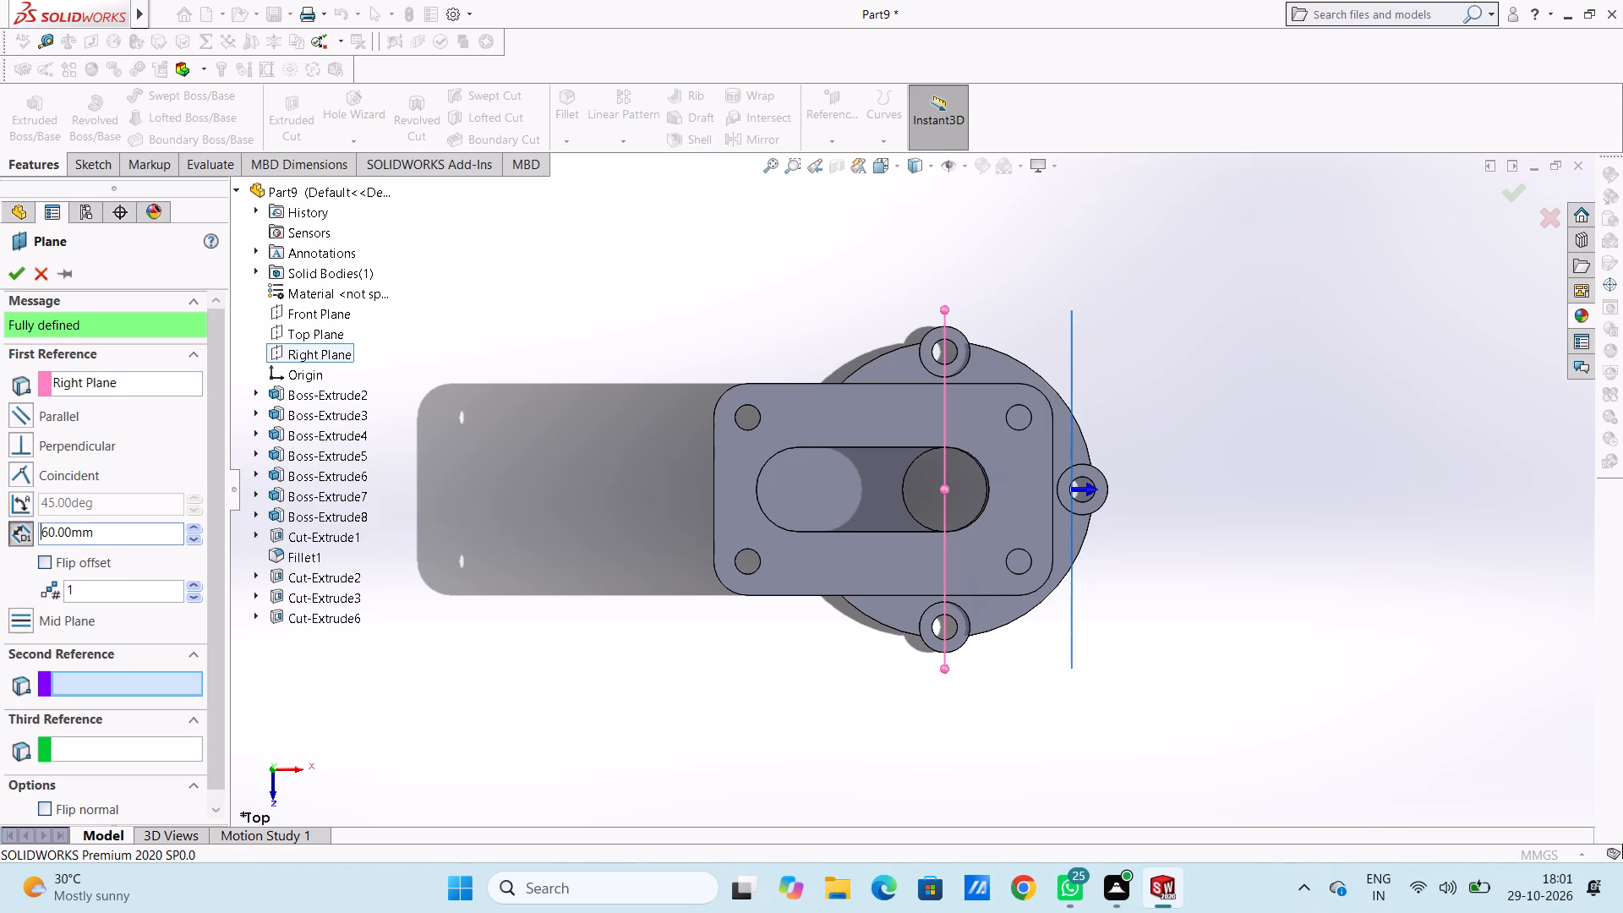
{"action": "left_click", "coordinate": [23, 275]}
{"action": "left_click", "coordinate": [491, 438]}
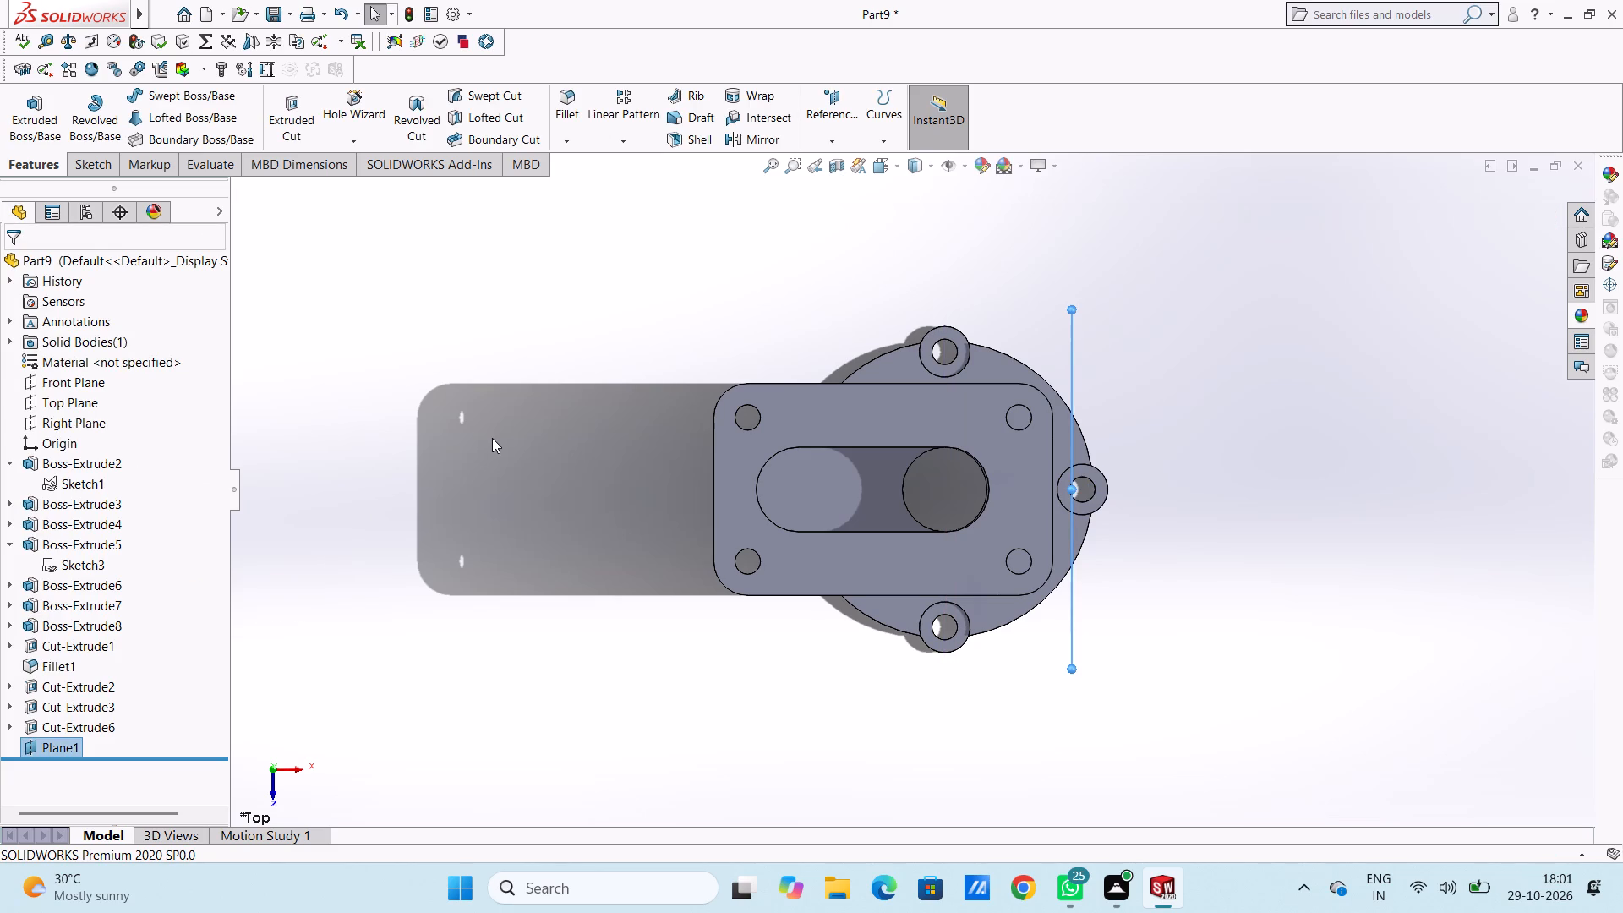
Sketch a circle of 17 mm radius on the new offset plane, centred about 95 mm directly above the origin.
{"action": "key", "text": "ctrl+1"}
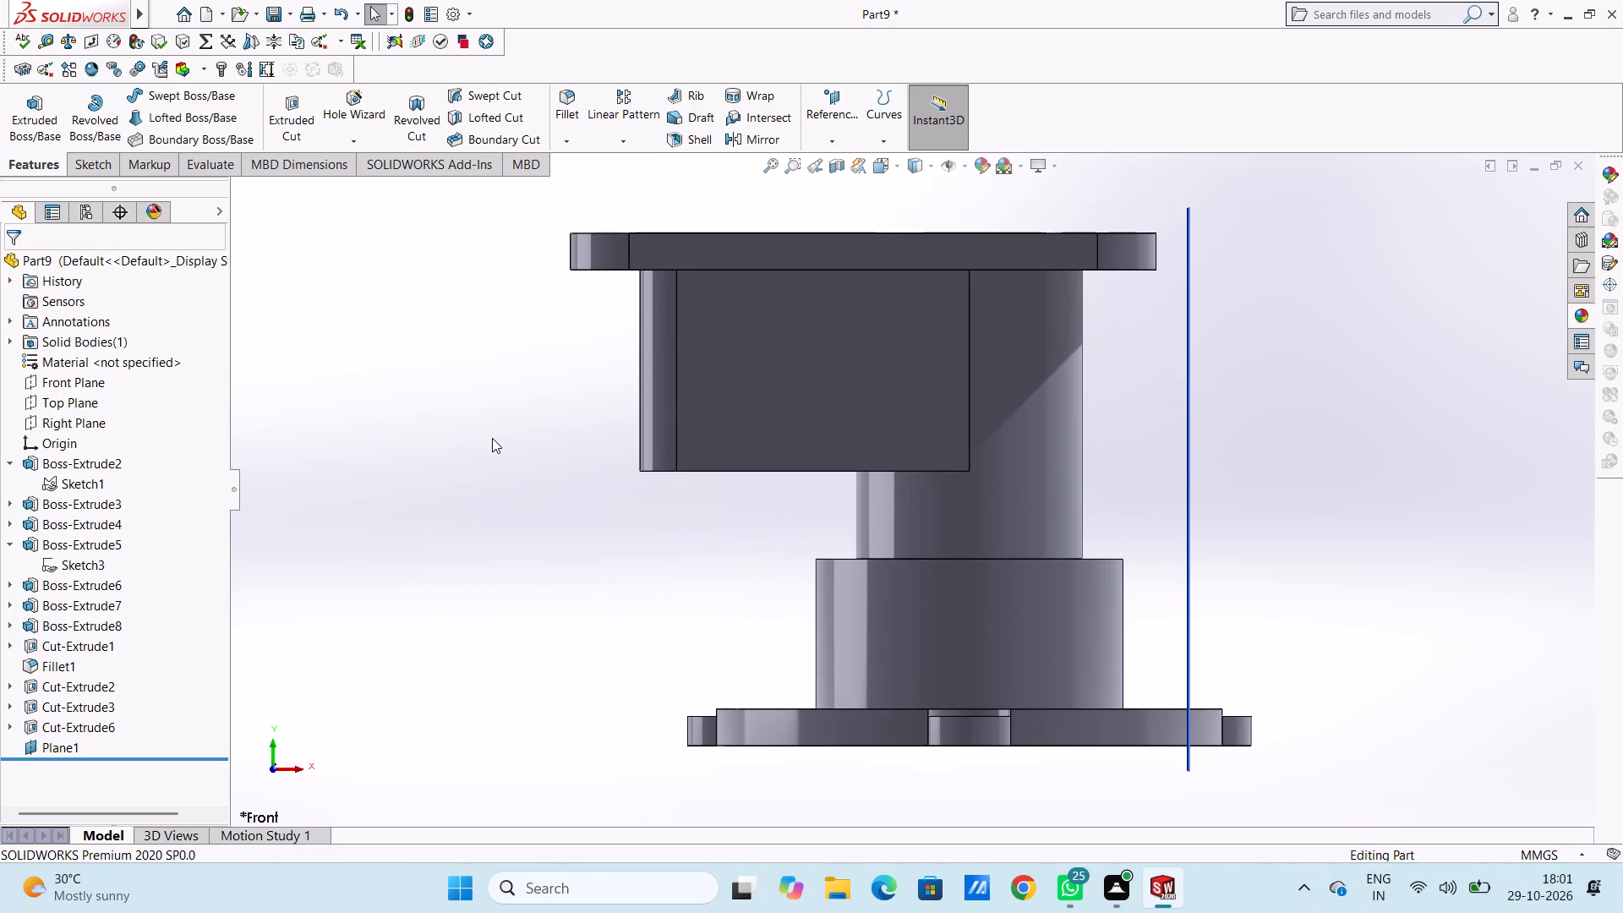
{"action": "key", "text": "ctrl+4"}
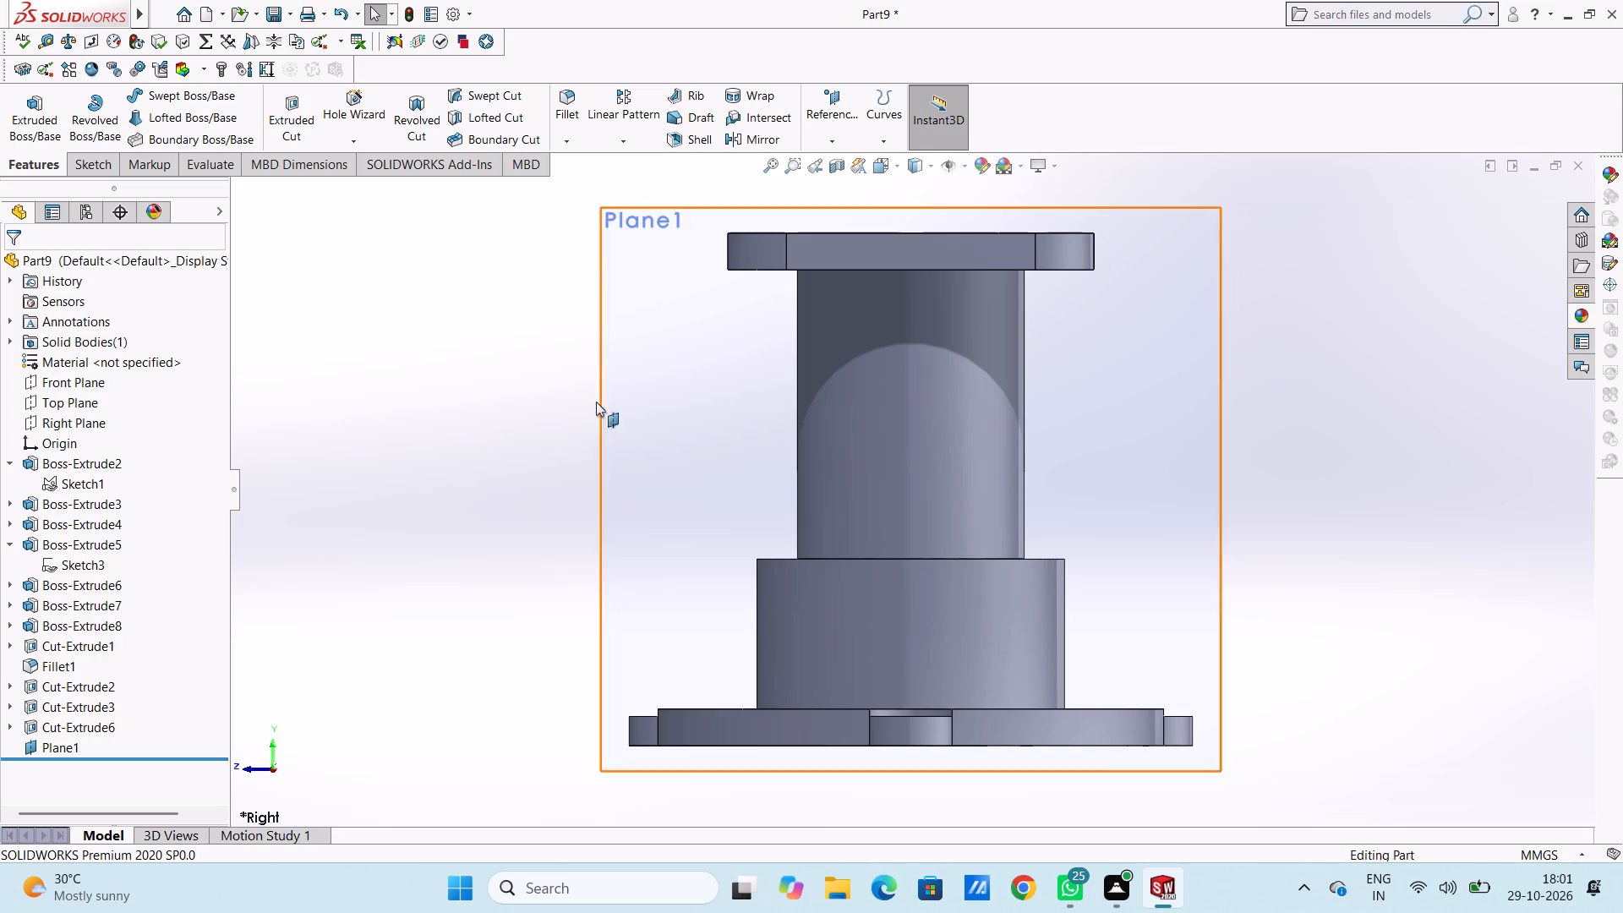
{"action": "middle_click_drag", "start_coordinate": [489, 345], "coordinate": [538, 385]}
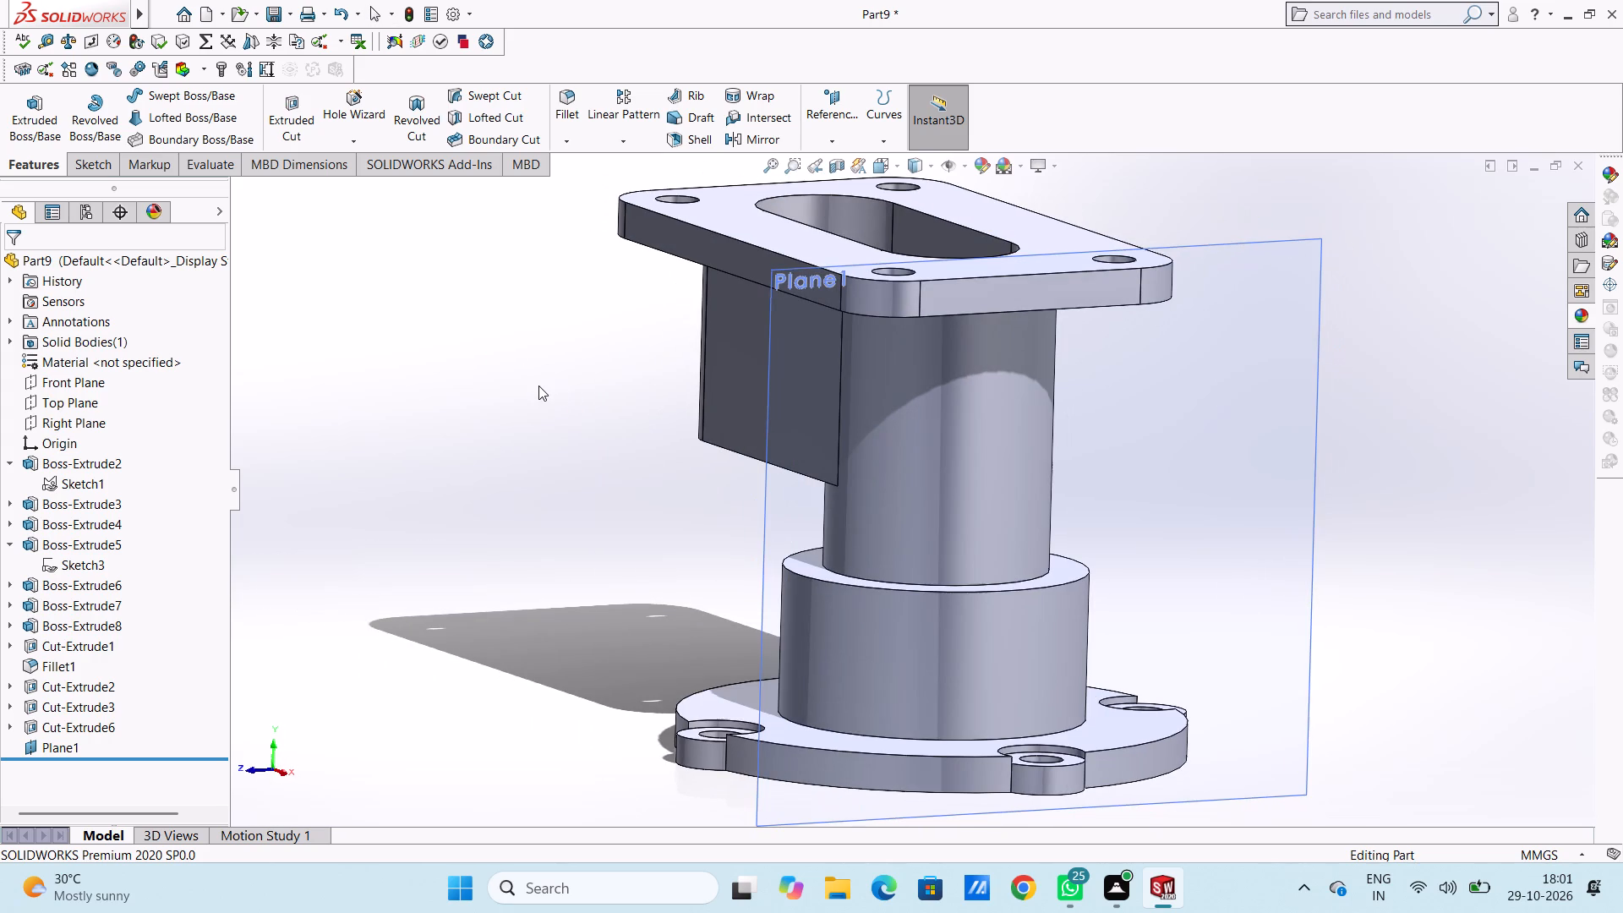
{"action": "key", "text": "4"}
{"action": "key", "text": "ctrl+4"}
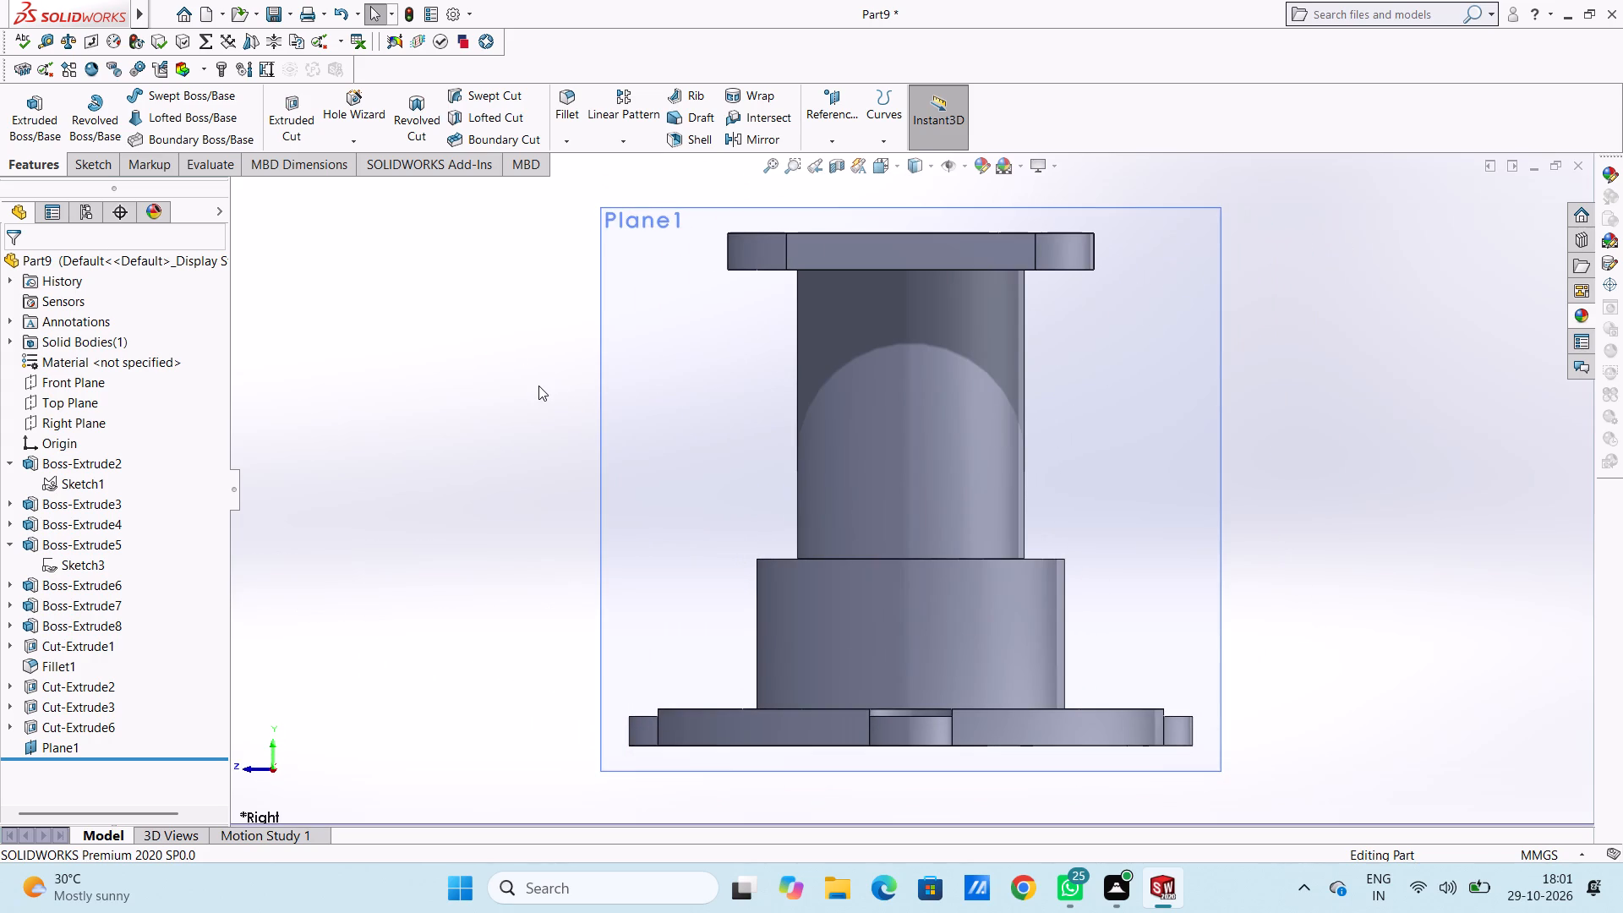
{"action": "left_click", "coordinate": [672, 419]}
{"action": "left_click", "coordinate": [746, 373]}
{"action": "left_click", "coordinate": [532, 384]}
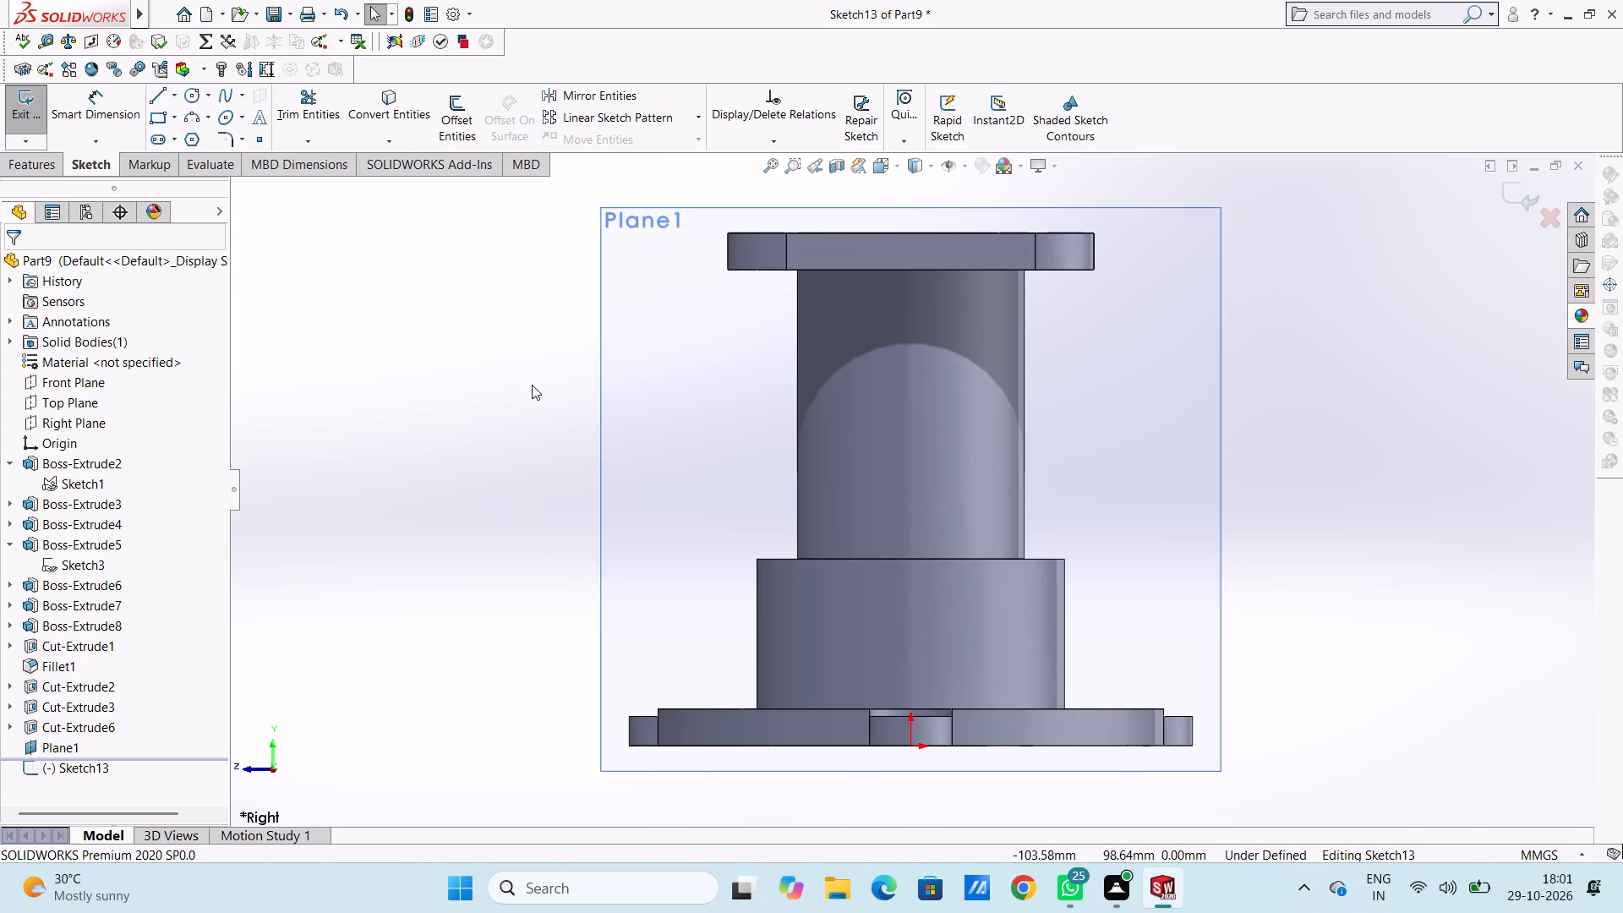
{"action": "scroll", "coordinate": [532, 385], "scroll_direction": "up", "scroll_amount": 3}
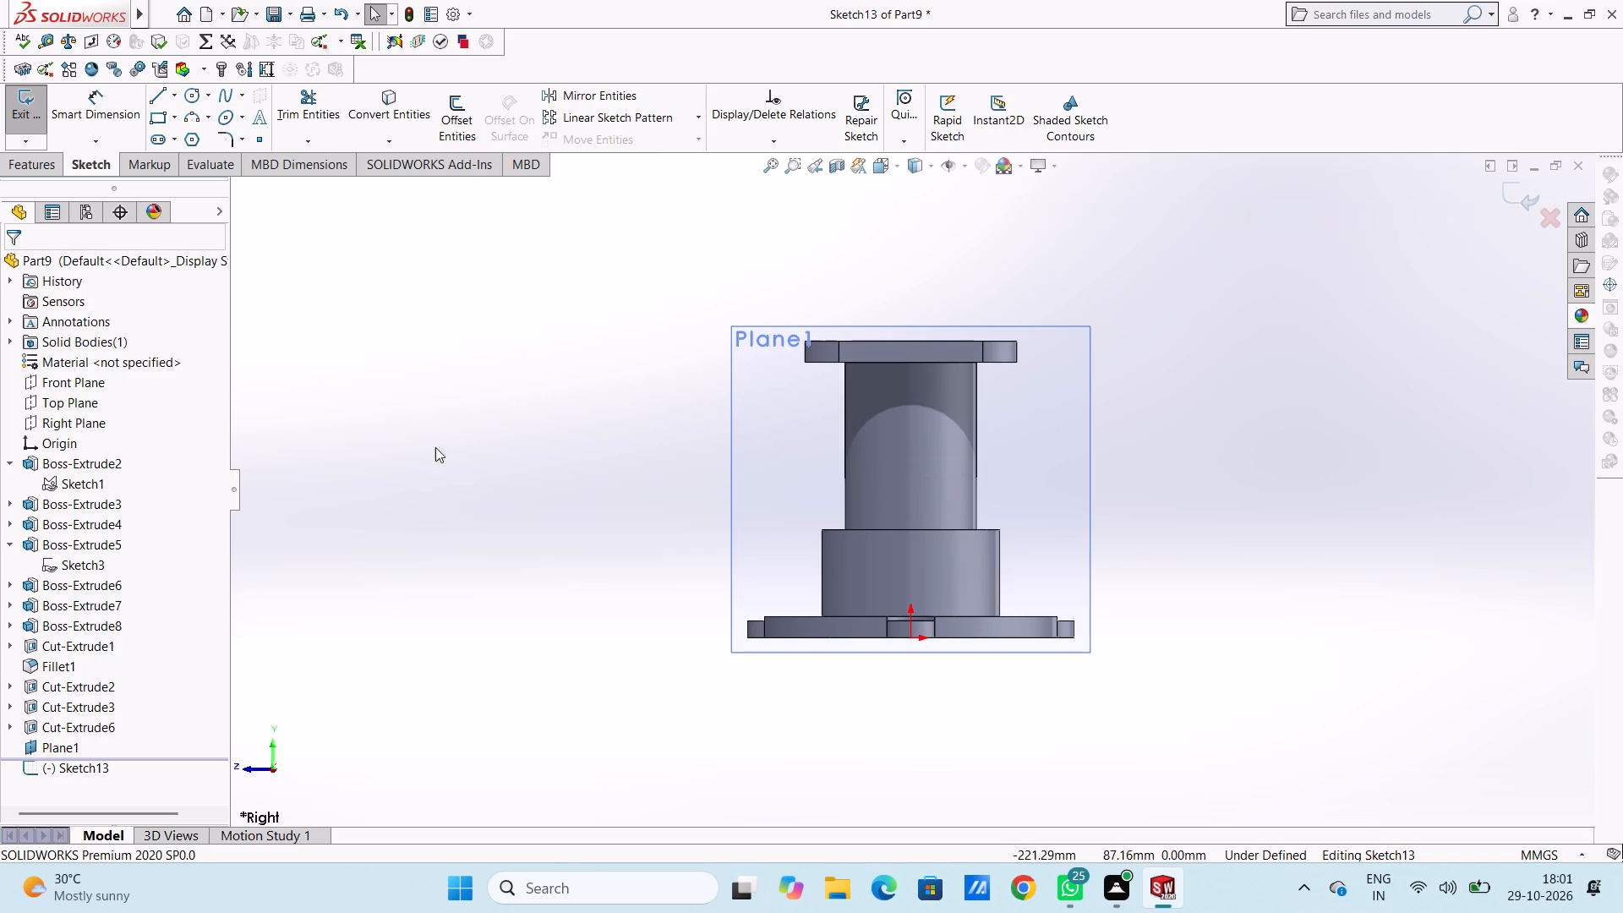
{"action": "left_click", "coordinate": [186, 100]}
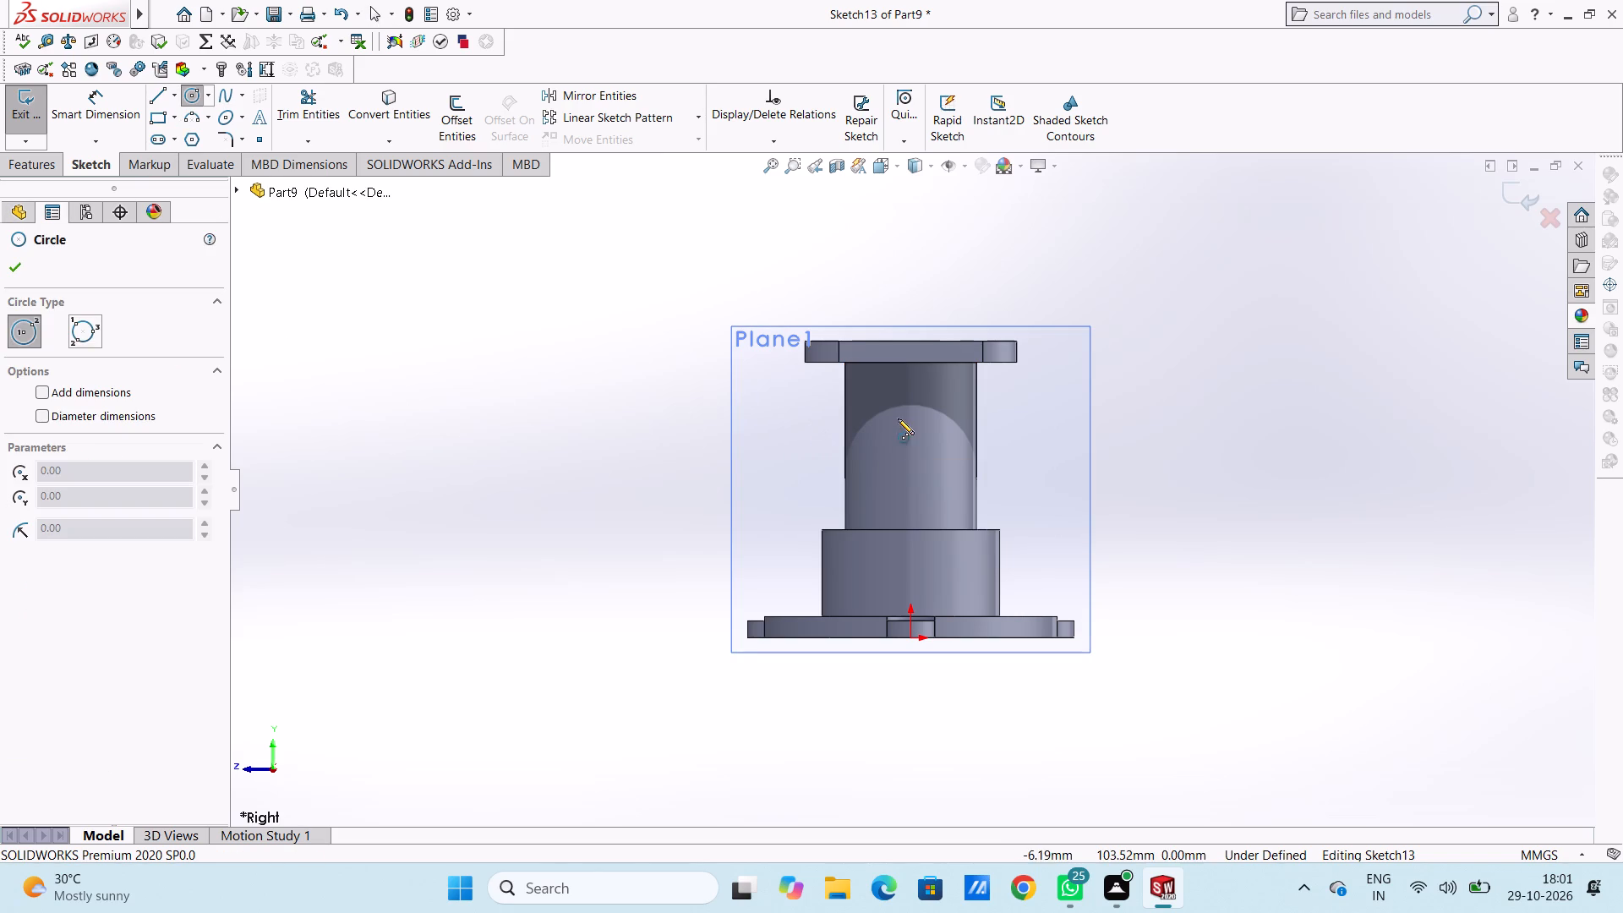
{"action": "left_click", "coordinate": [910, 436]}
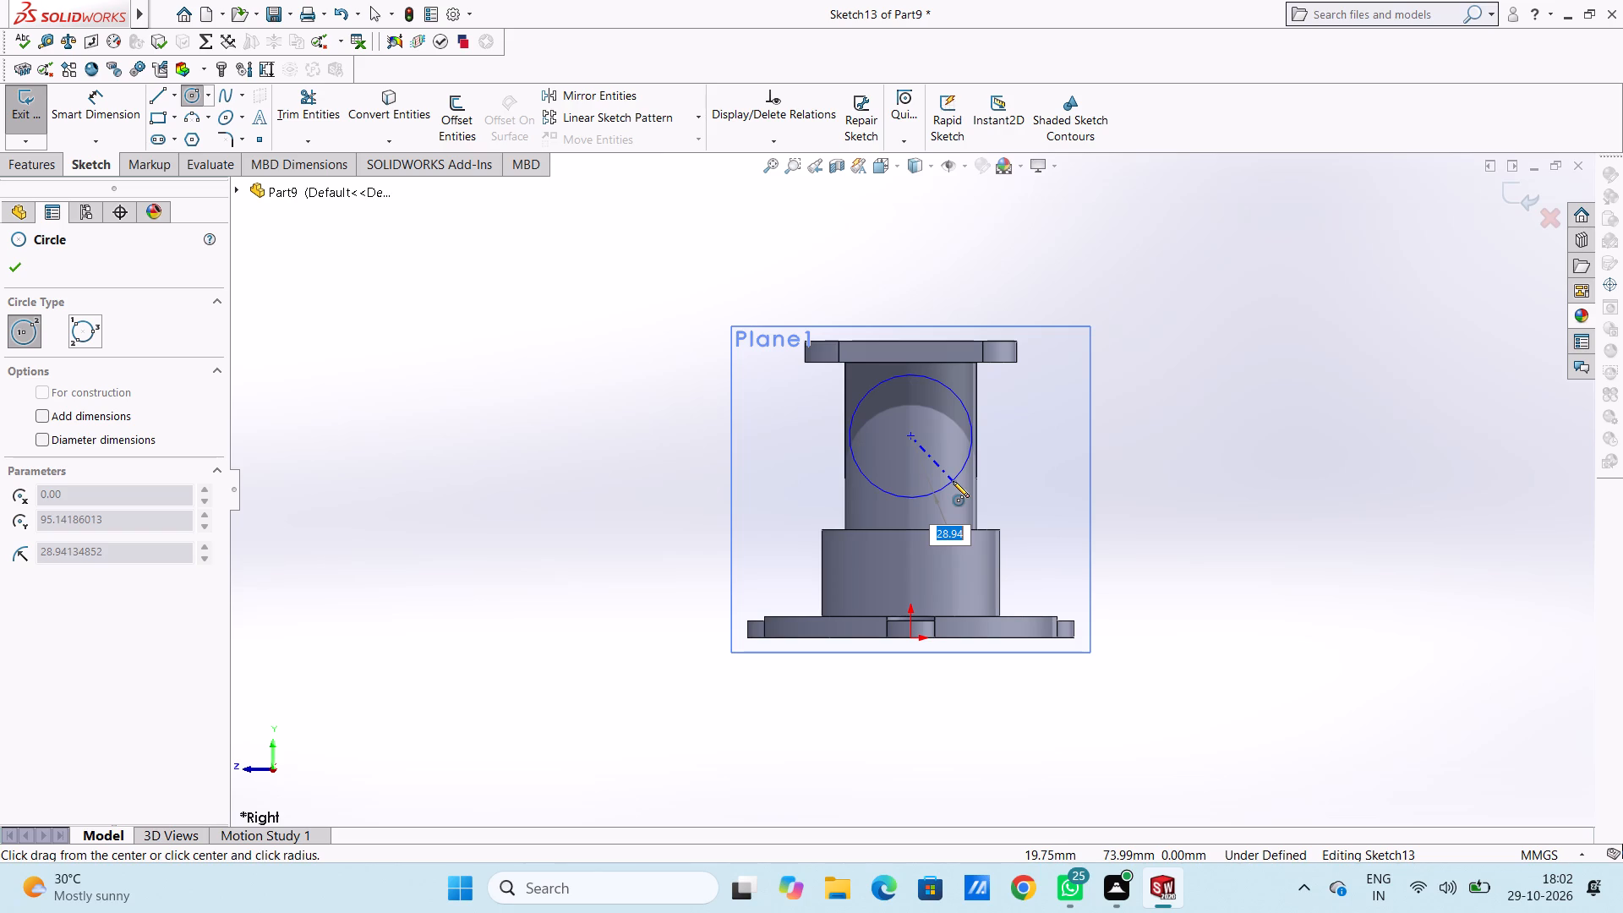
{"action": "type", "text": "17"}
{"action": "key", "text": "Return"}
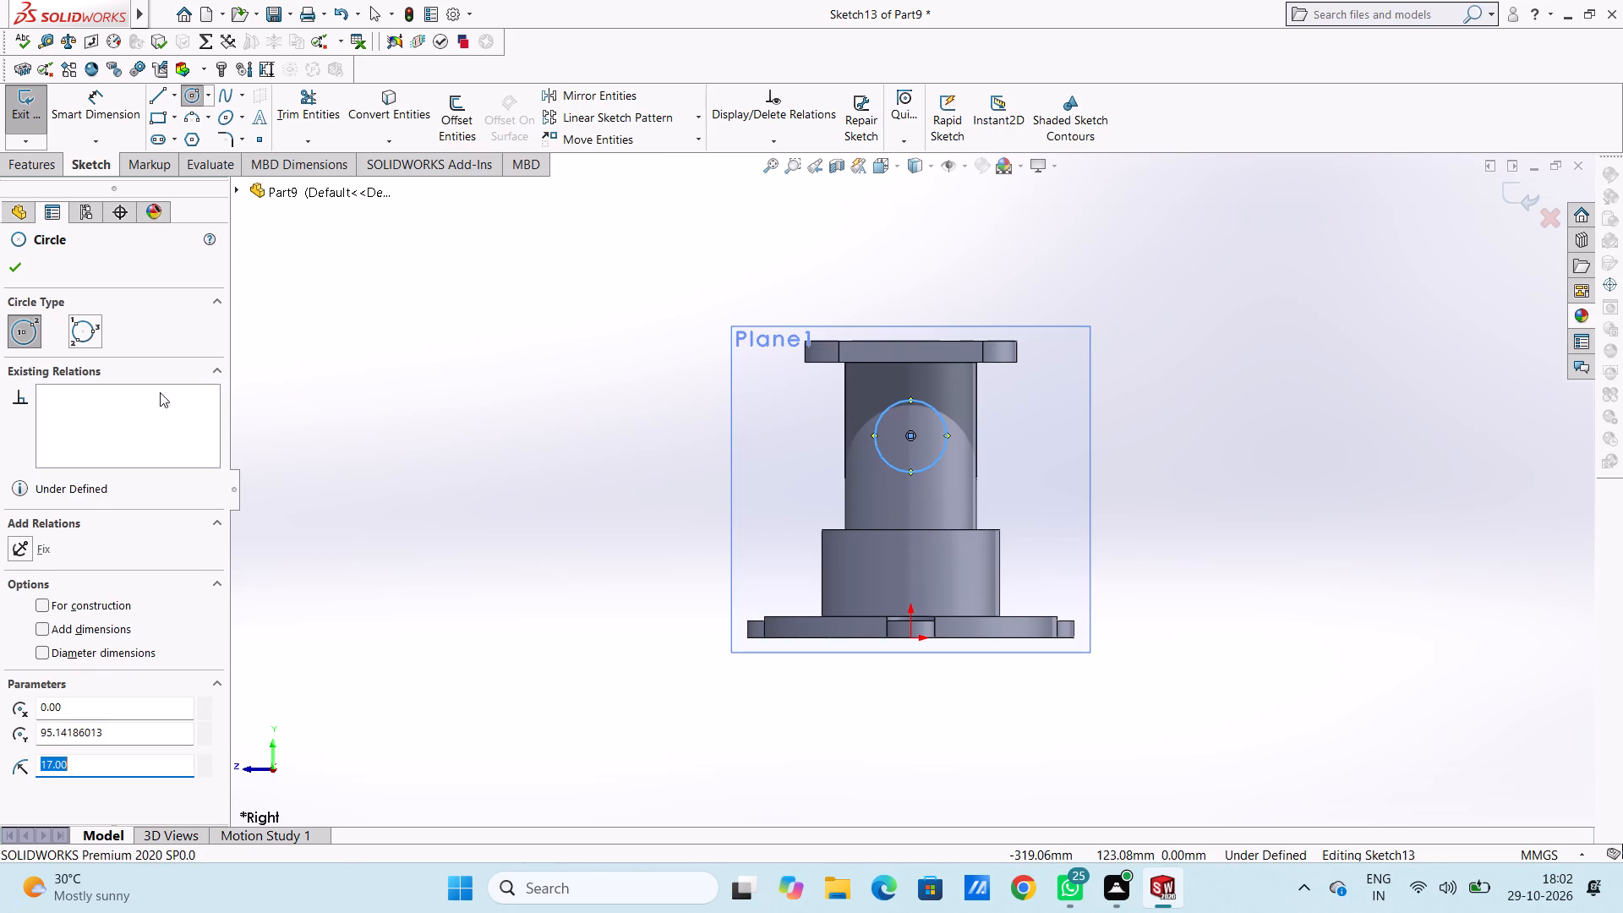
{"action": "left_click", "coordinate": [9, 269]}
{"action": "left_click", "coordinate": [279, 385]}
Dimension the circle's diameter and set it to 38 mm.
{"action": "left_click", "coordinate": [96, 105]}
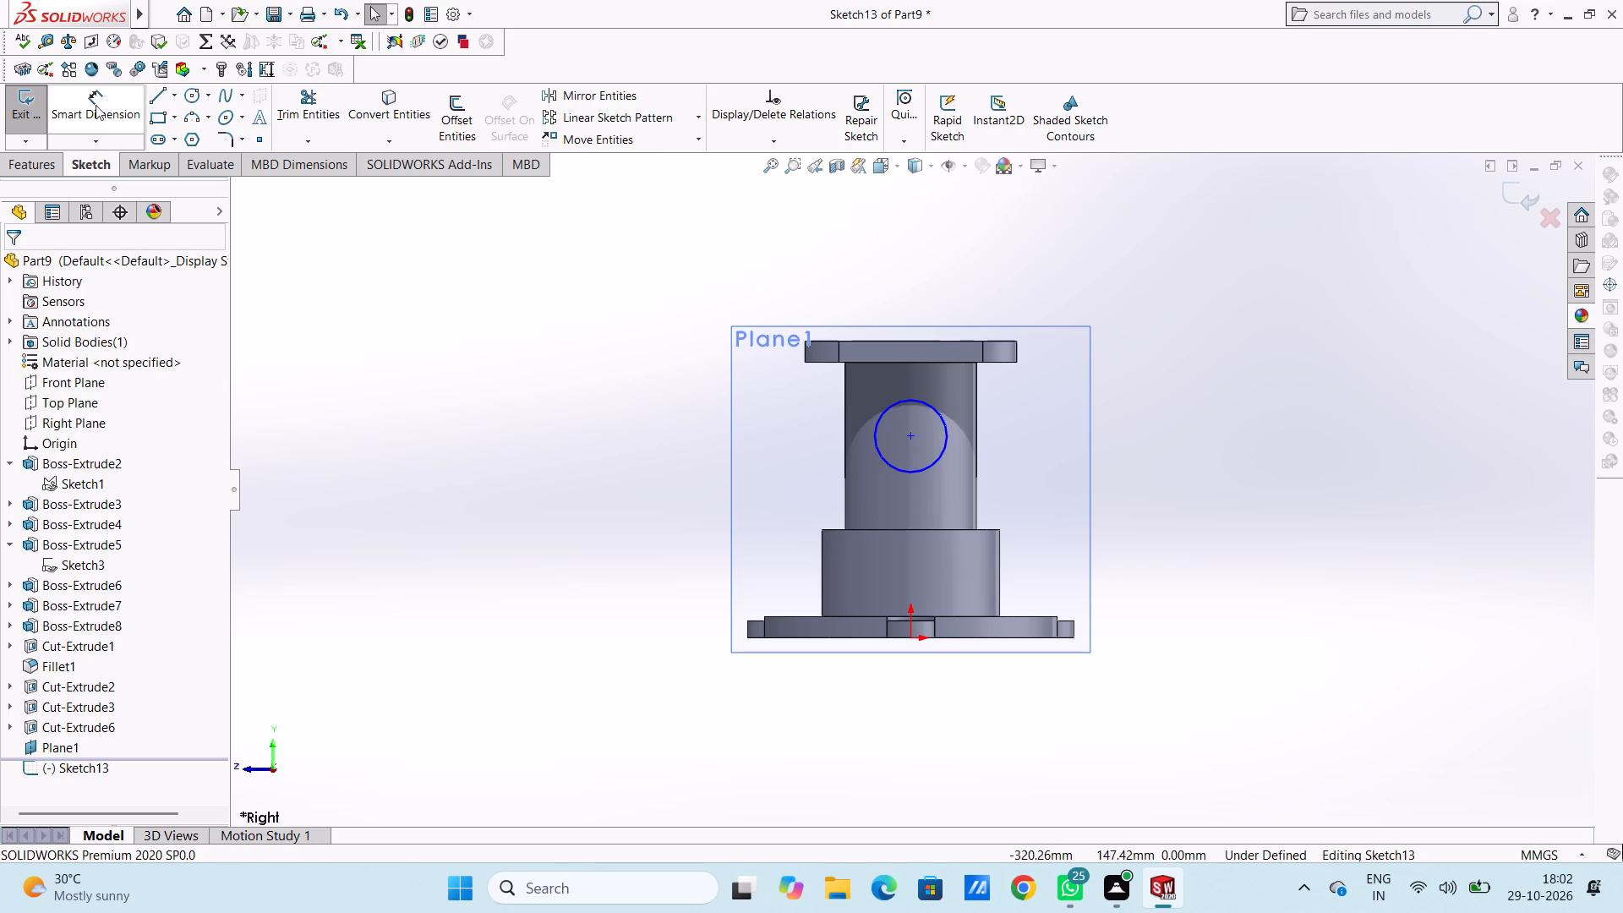
{"action": "left_click", "coordinate": [887, 469]}
{"action": "left_click", "coordinate": [522, 525]}
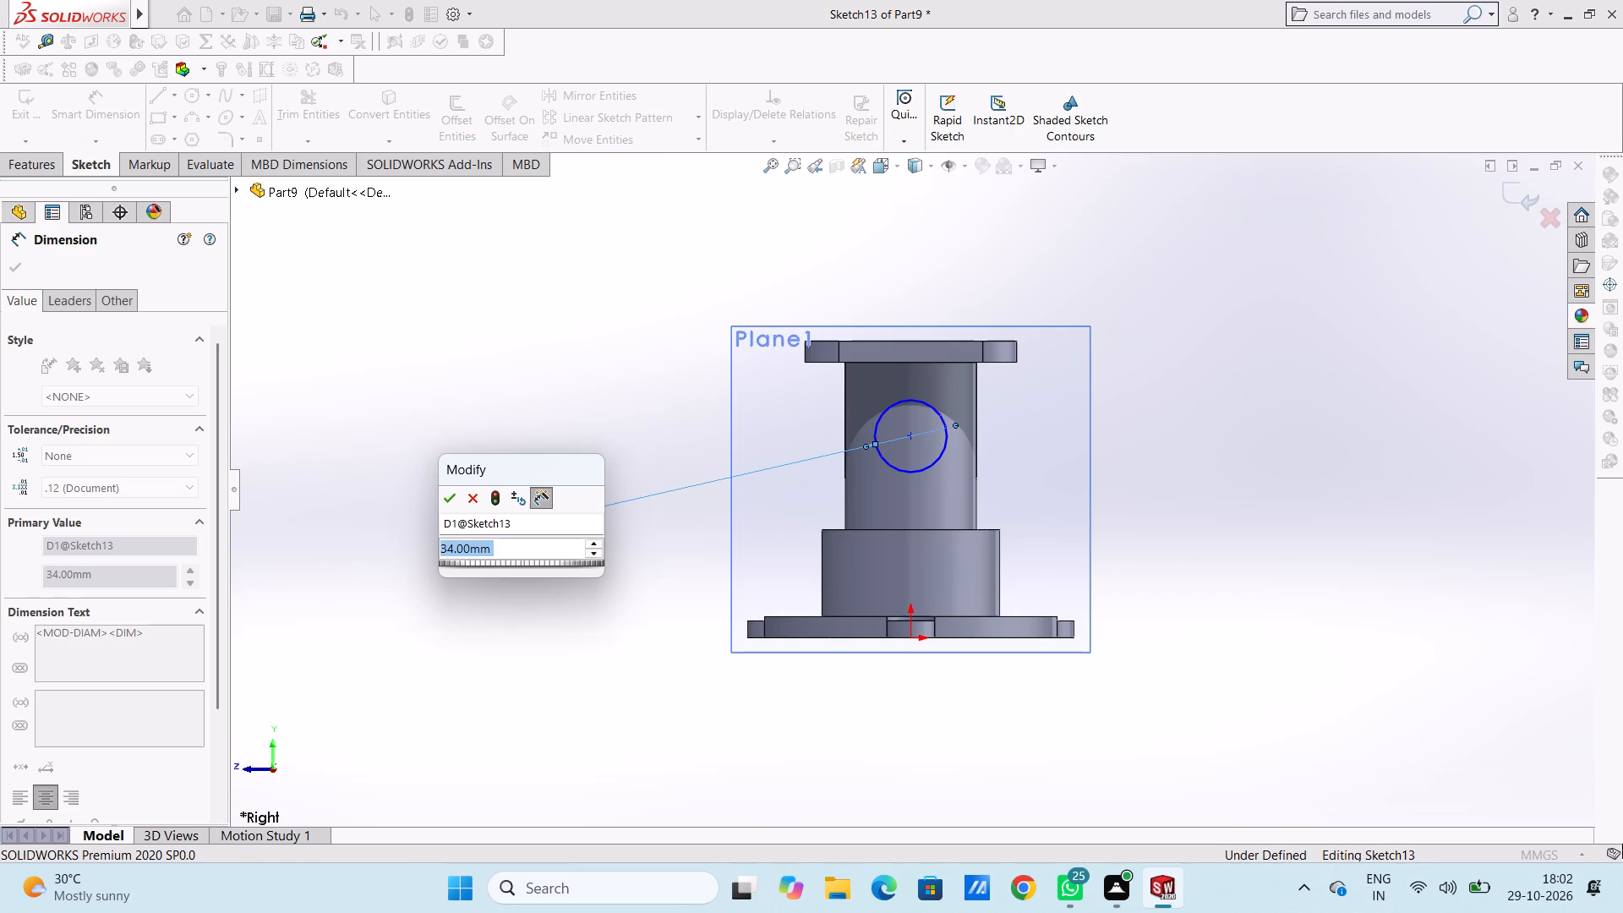
{"action": "type", "text": "38"}
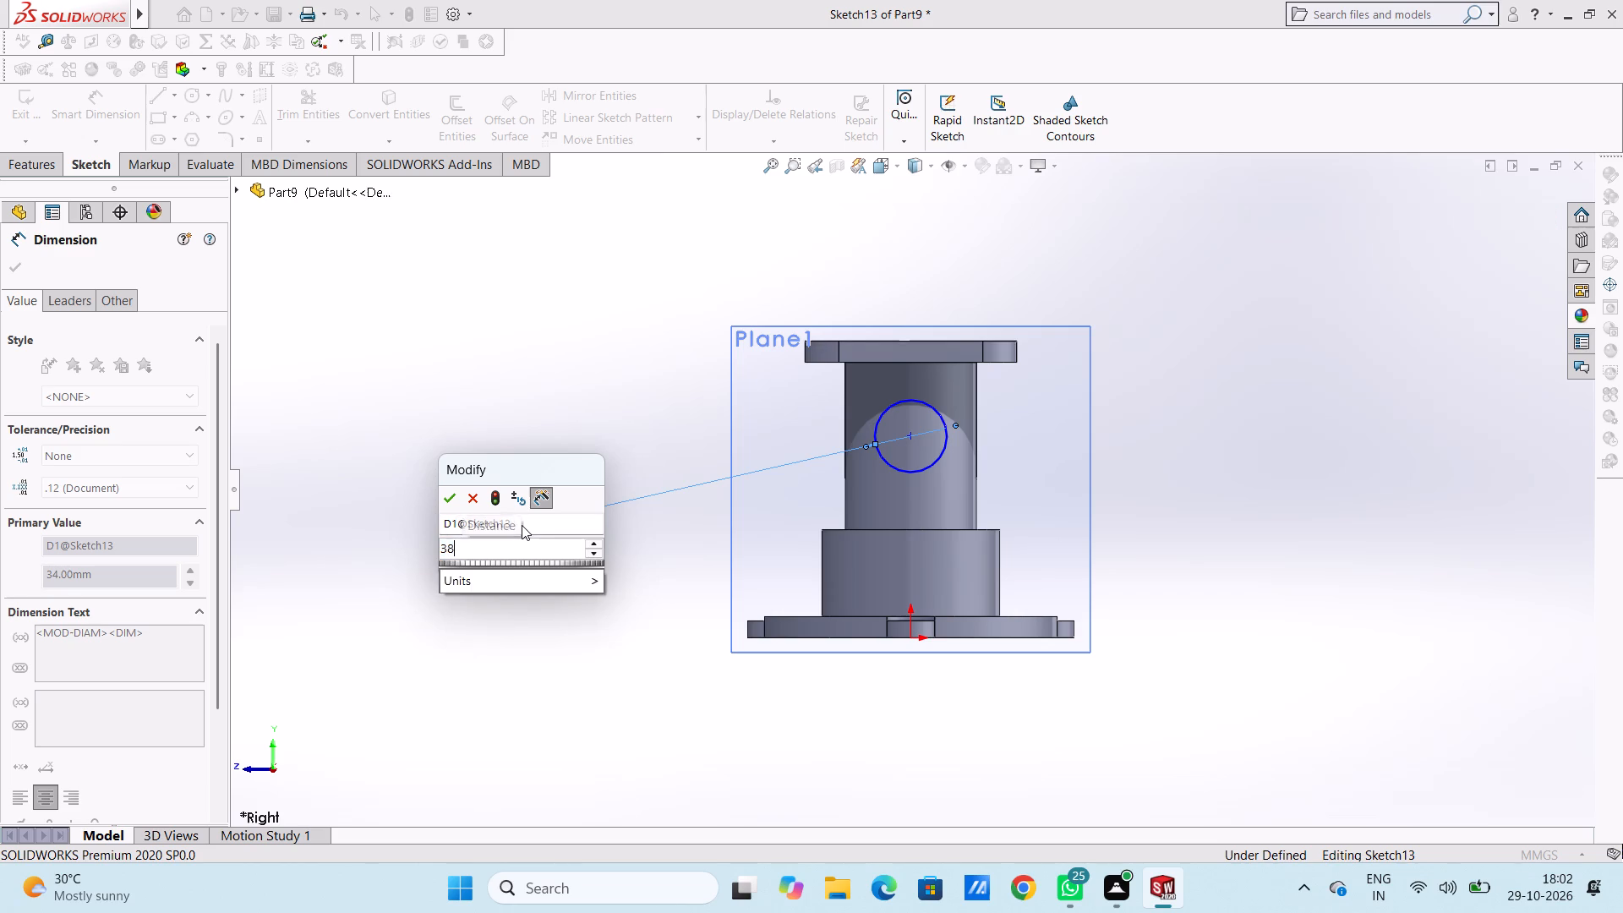
{"action": "key", "text": "Return"}
{"action": "left_click", "coordinate": [522, 462]}
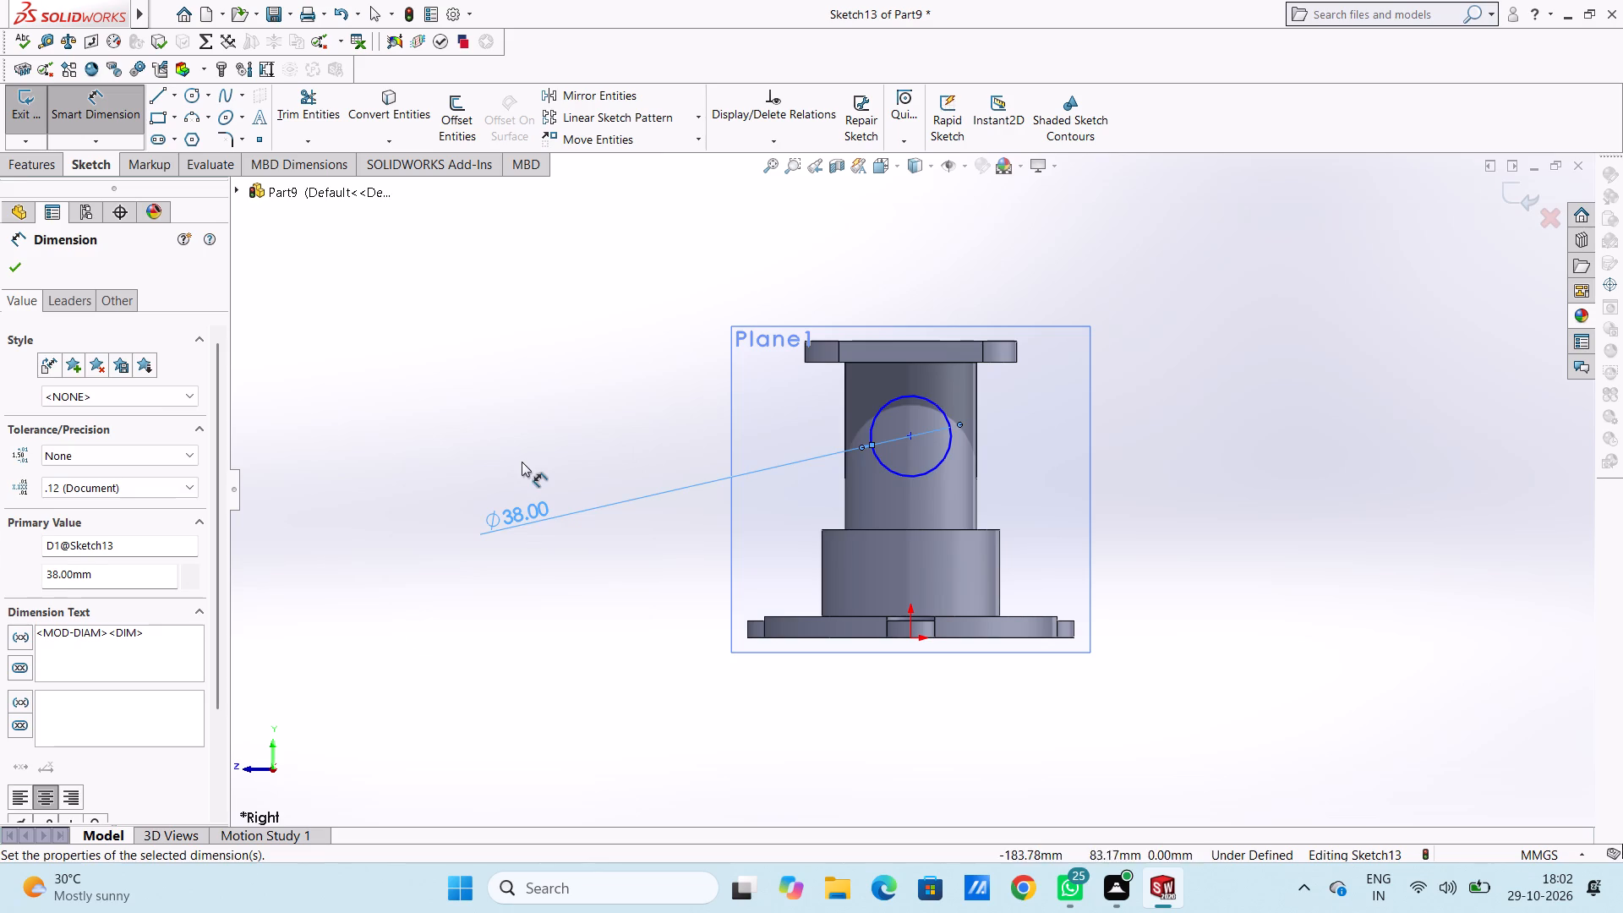
Set the circle's diameter dimension to 40 mm.
{"action": "double_click", "coordinate": [543, 505]}
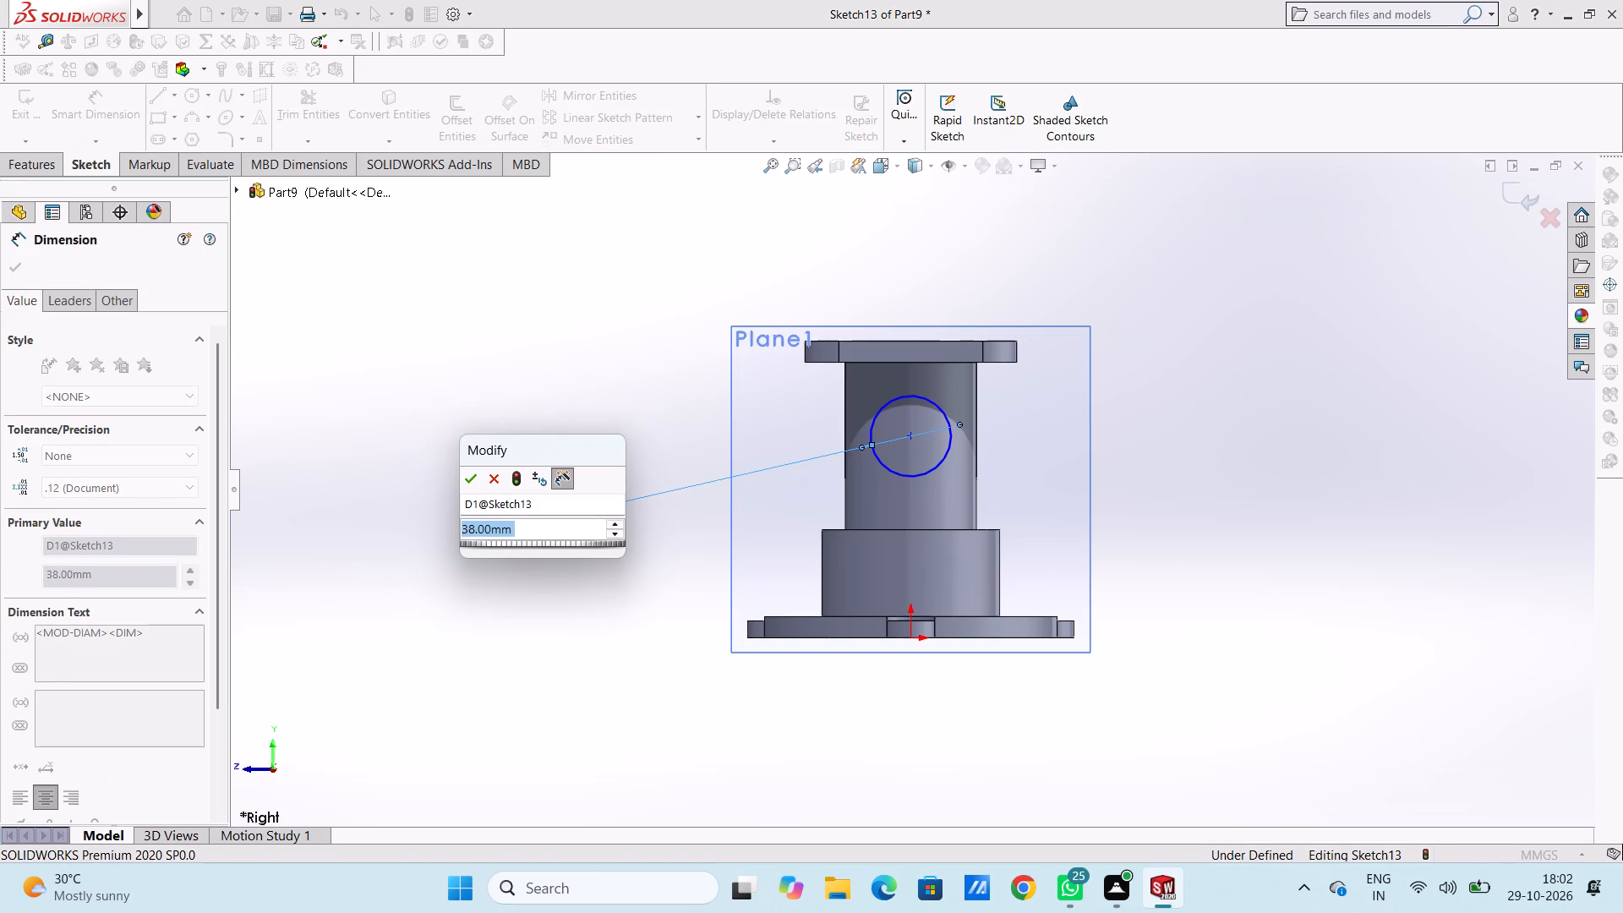
{"action": "type", "text": "40"}
{"action": "key", "text": "Return"}
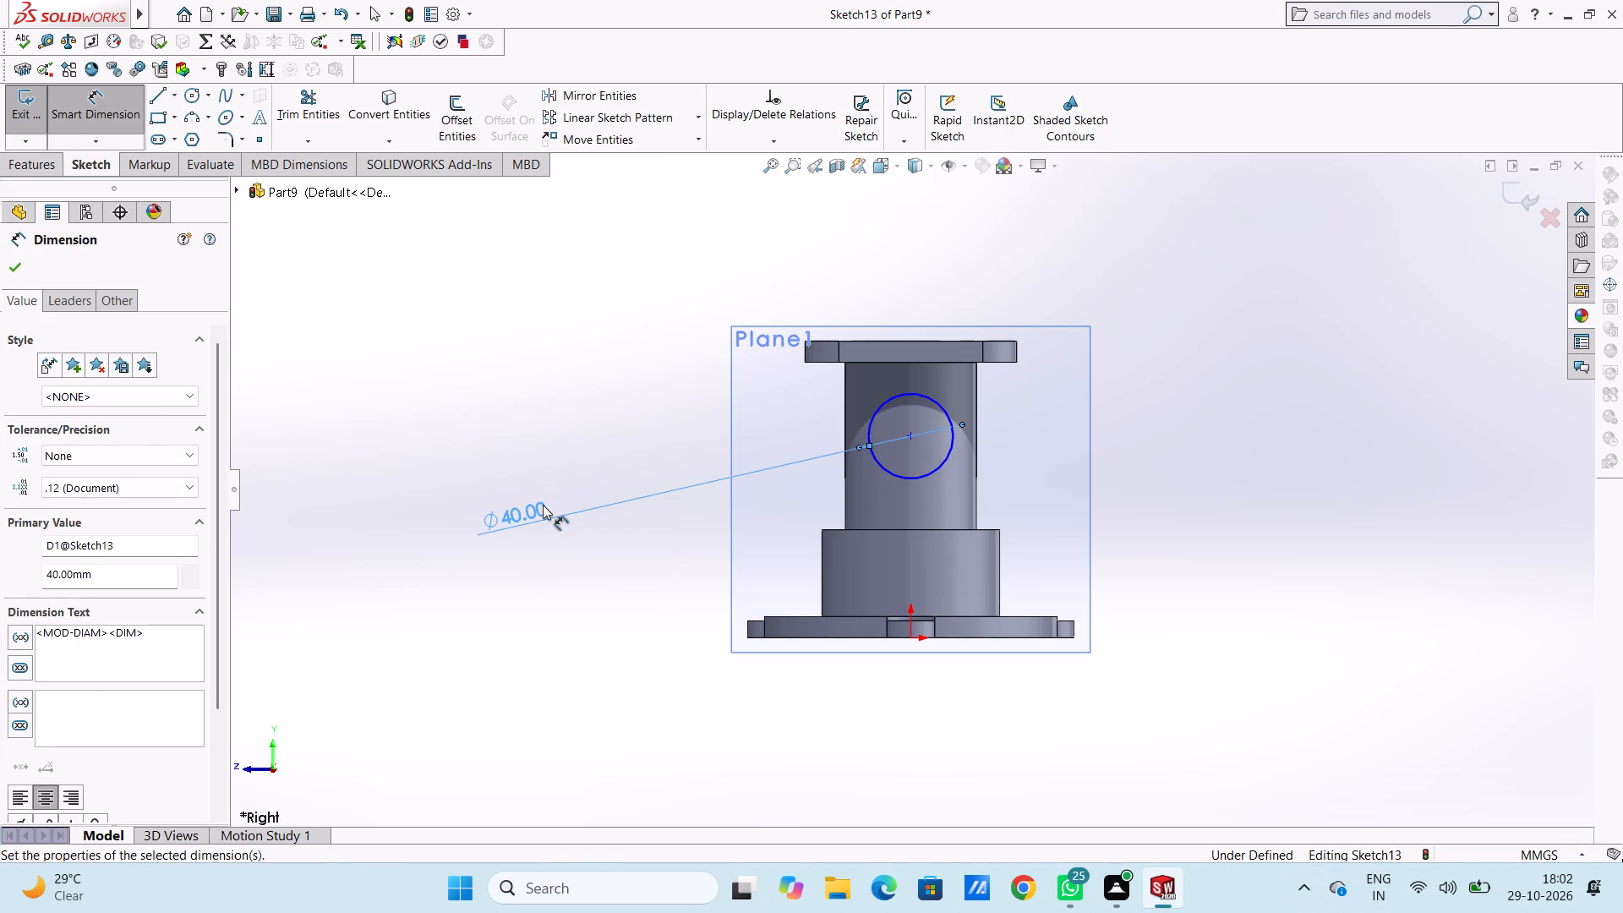
{"action": "left_click", "coordinate": [577, 424]}
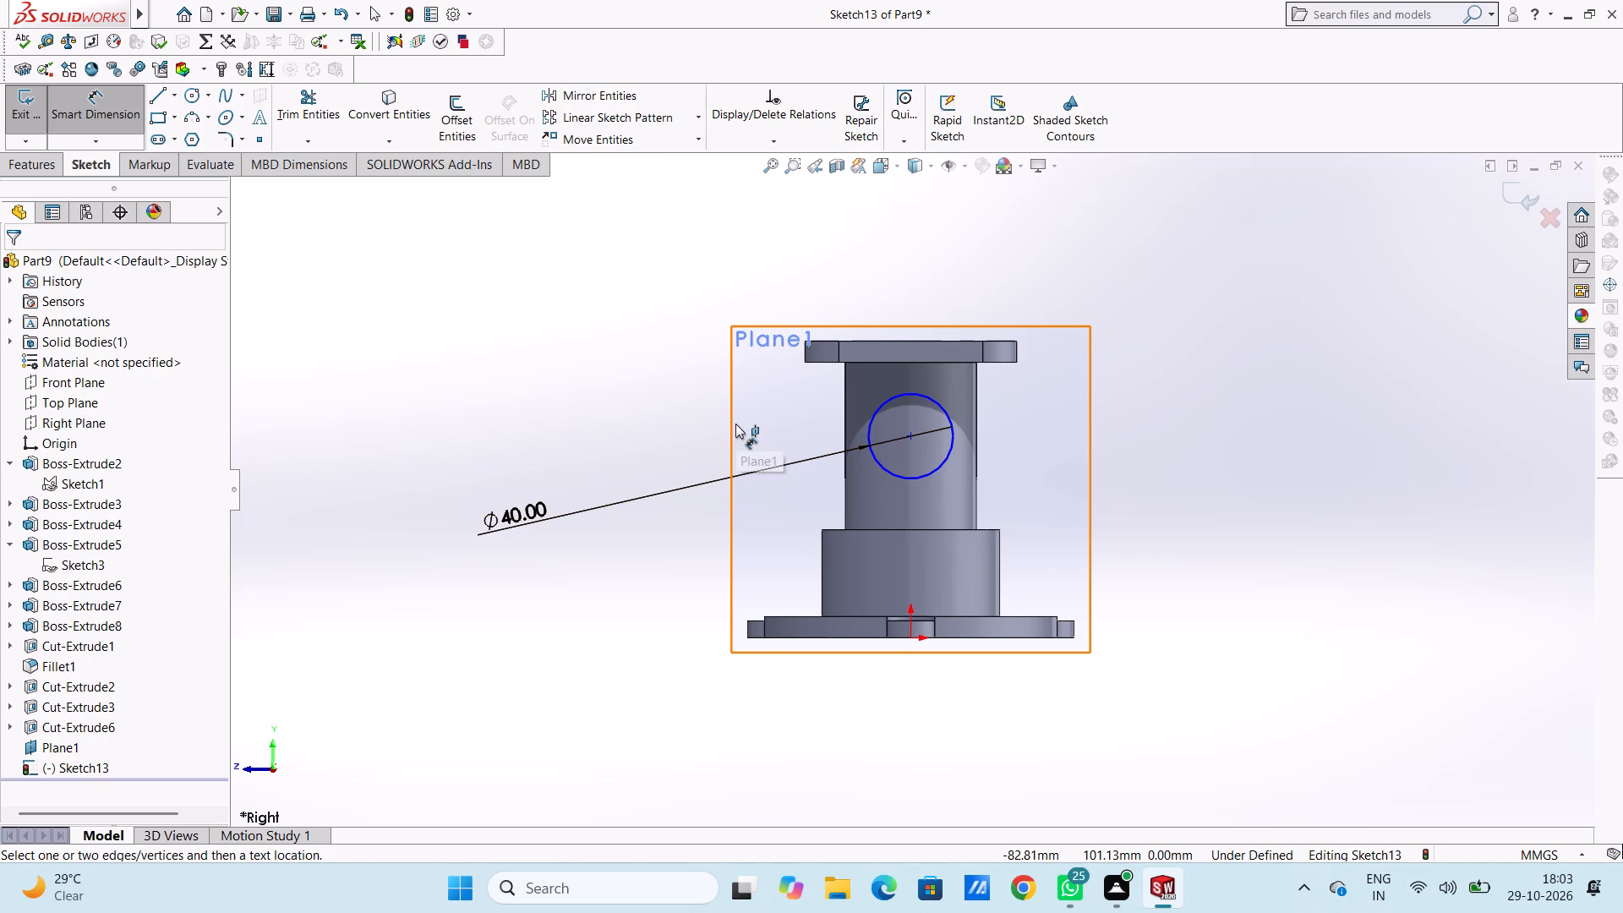
Examine the housing and the circle on the offset plane from several angles, checking the existing cut and fillet features.
{"action": "middle_click_drag", "start_coordinate": [658, 407], "coordinate": [672, 406]}
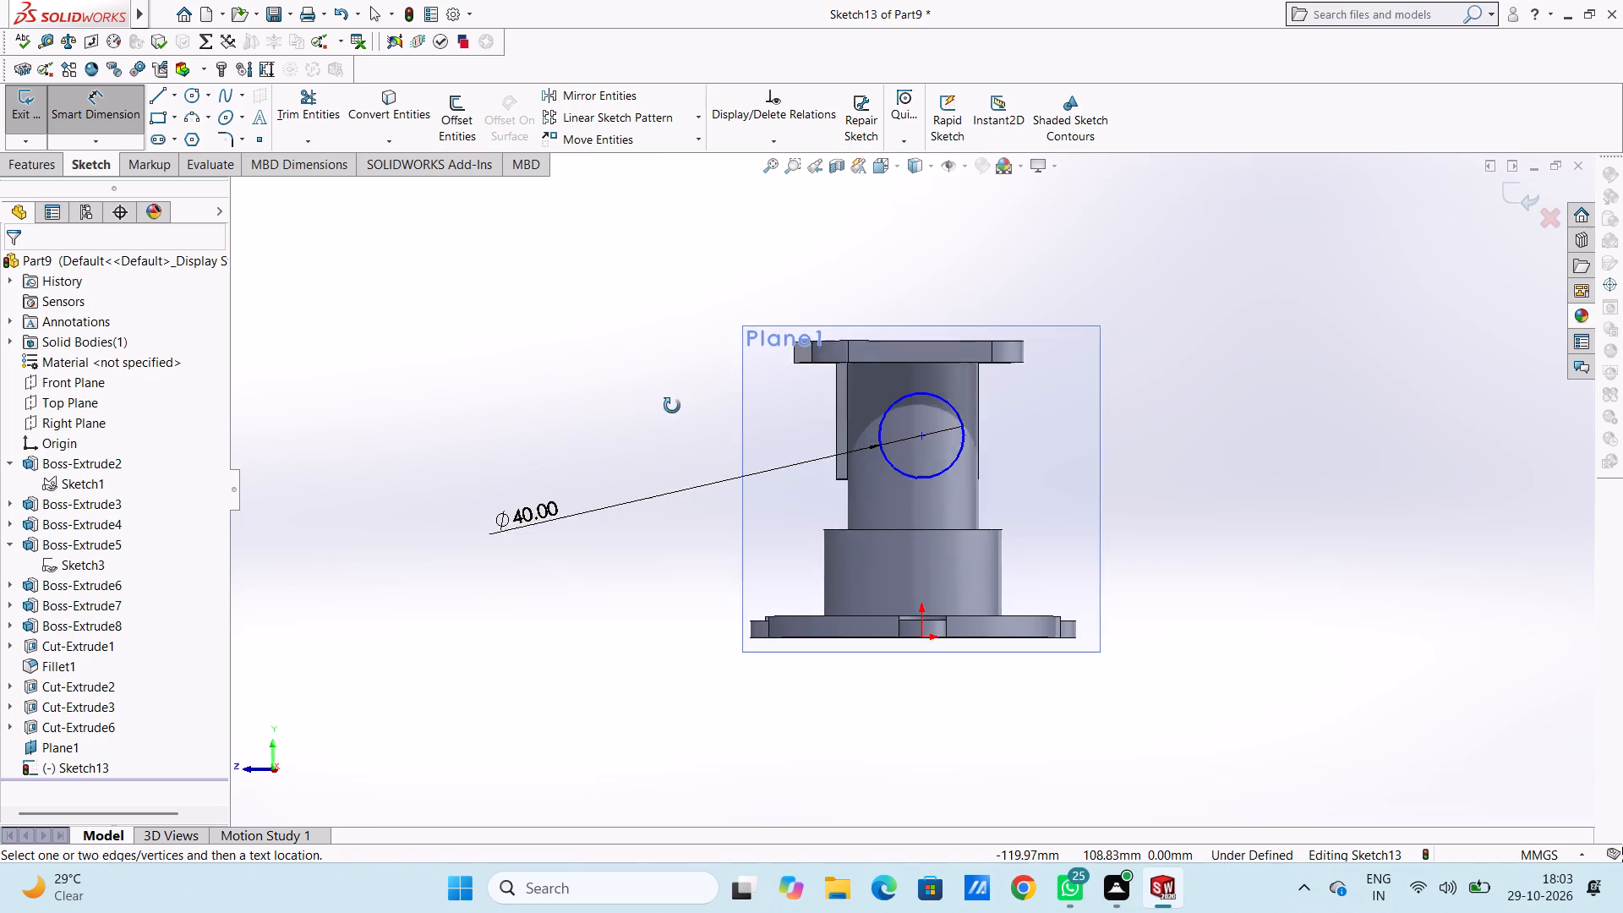
{"action": "middle_click_drag", "start_coordinate": [672, 406], "coordinate": [714, 303]}
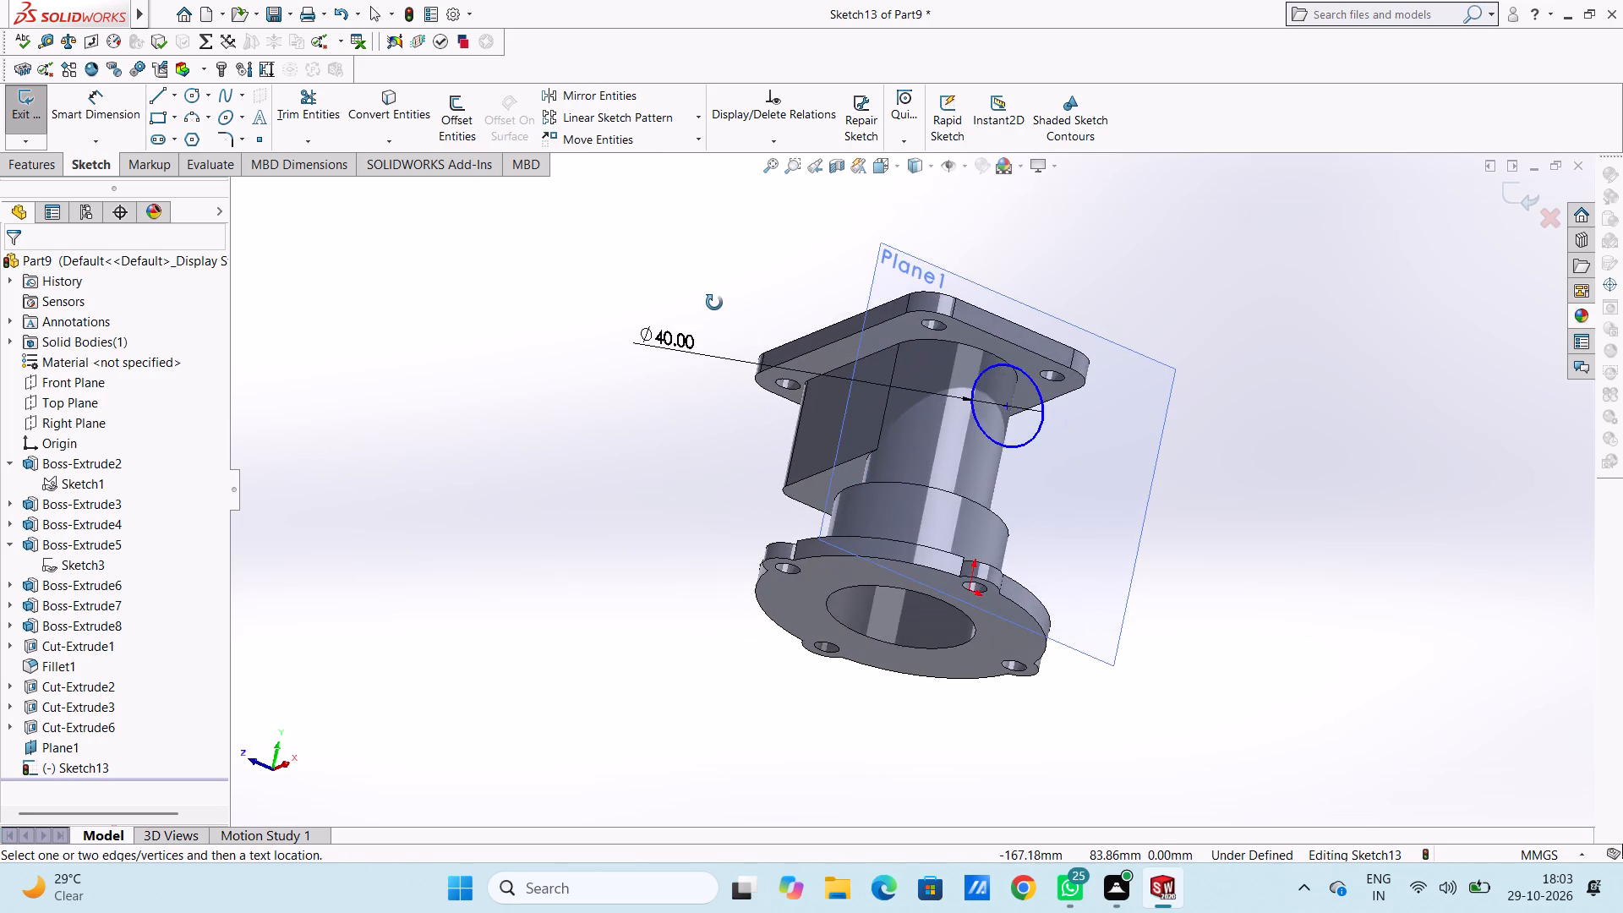
{"action": "middle_click_drag", "start_coordinate": [714, 303], "coordinate": [708, 378]}
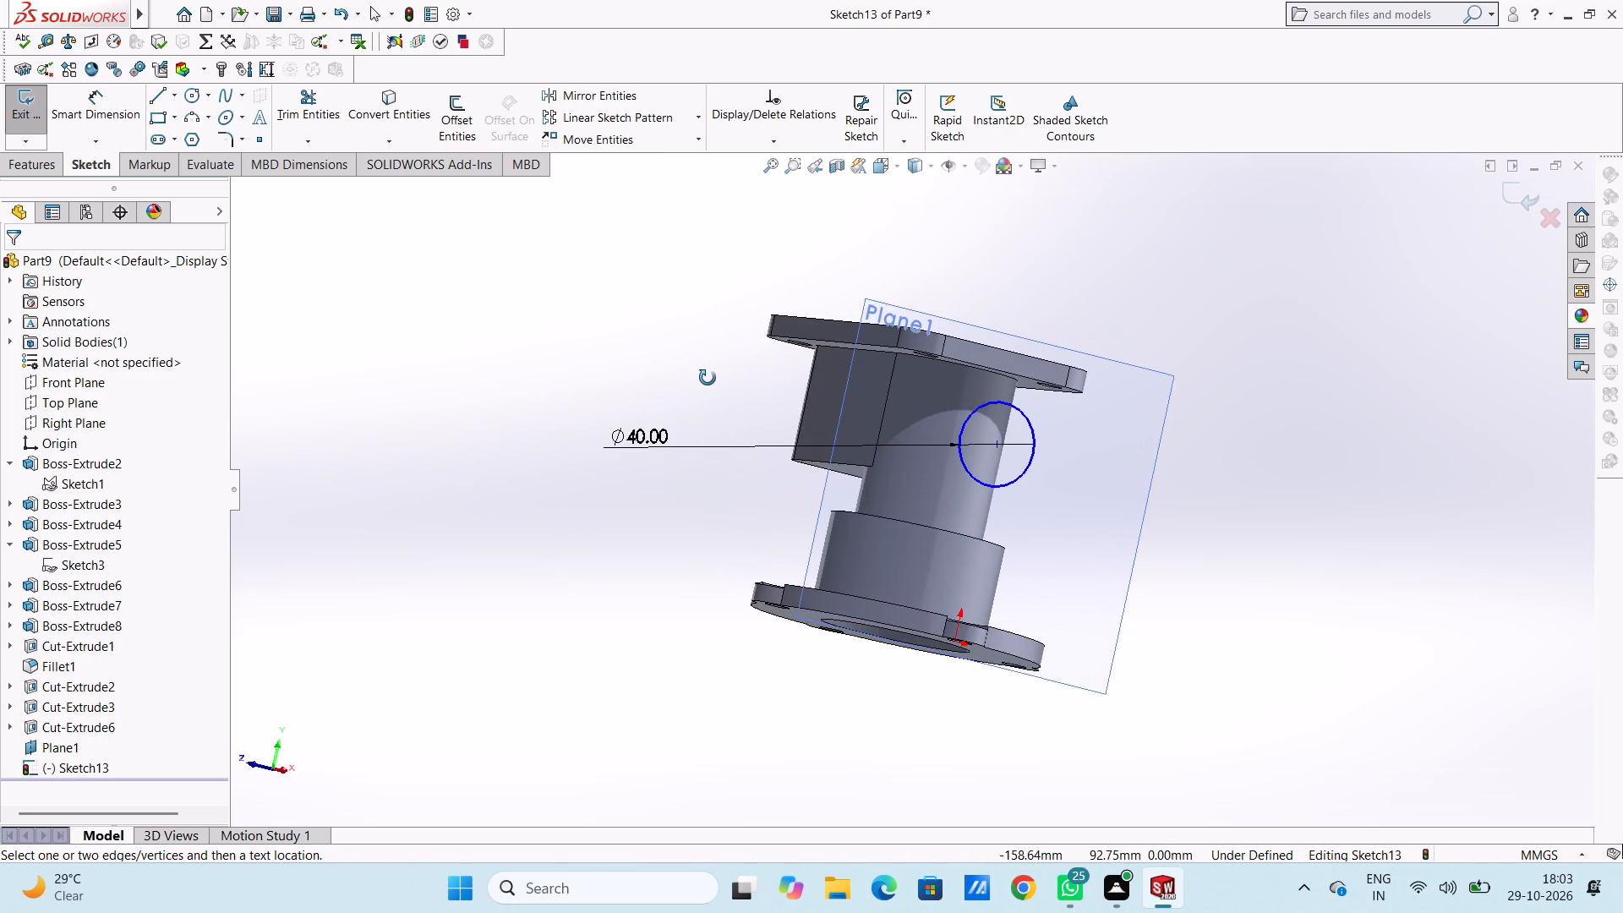
{"action": "middle_click_drag", "start_coordinate": [708, 378], "coordinate": [708, 401]}
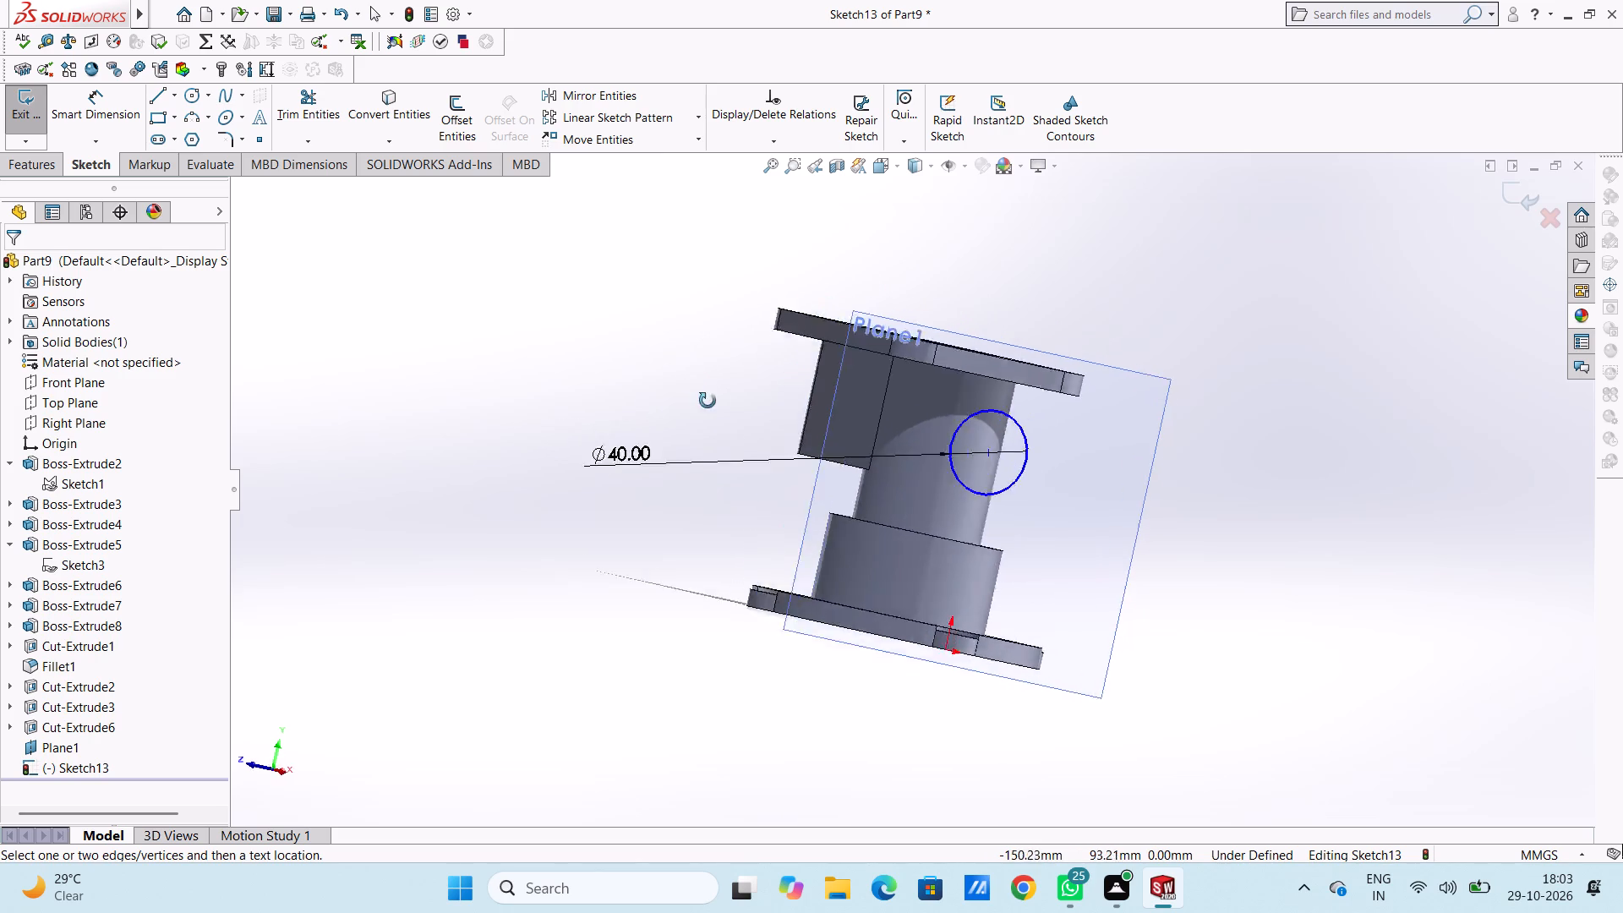
{"action": "middle_click_drag", "start_coordinate": [708, 401], "coordinate": [868, 459]}
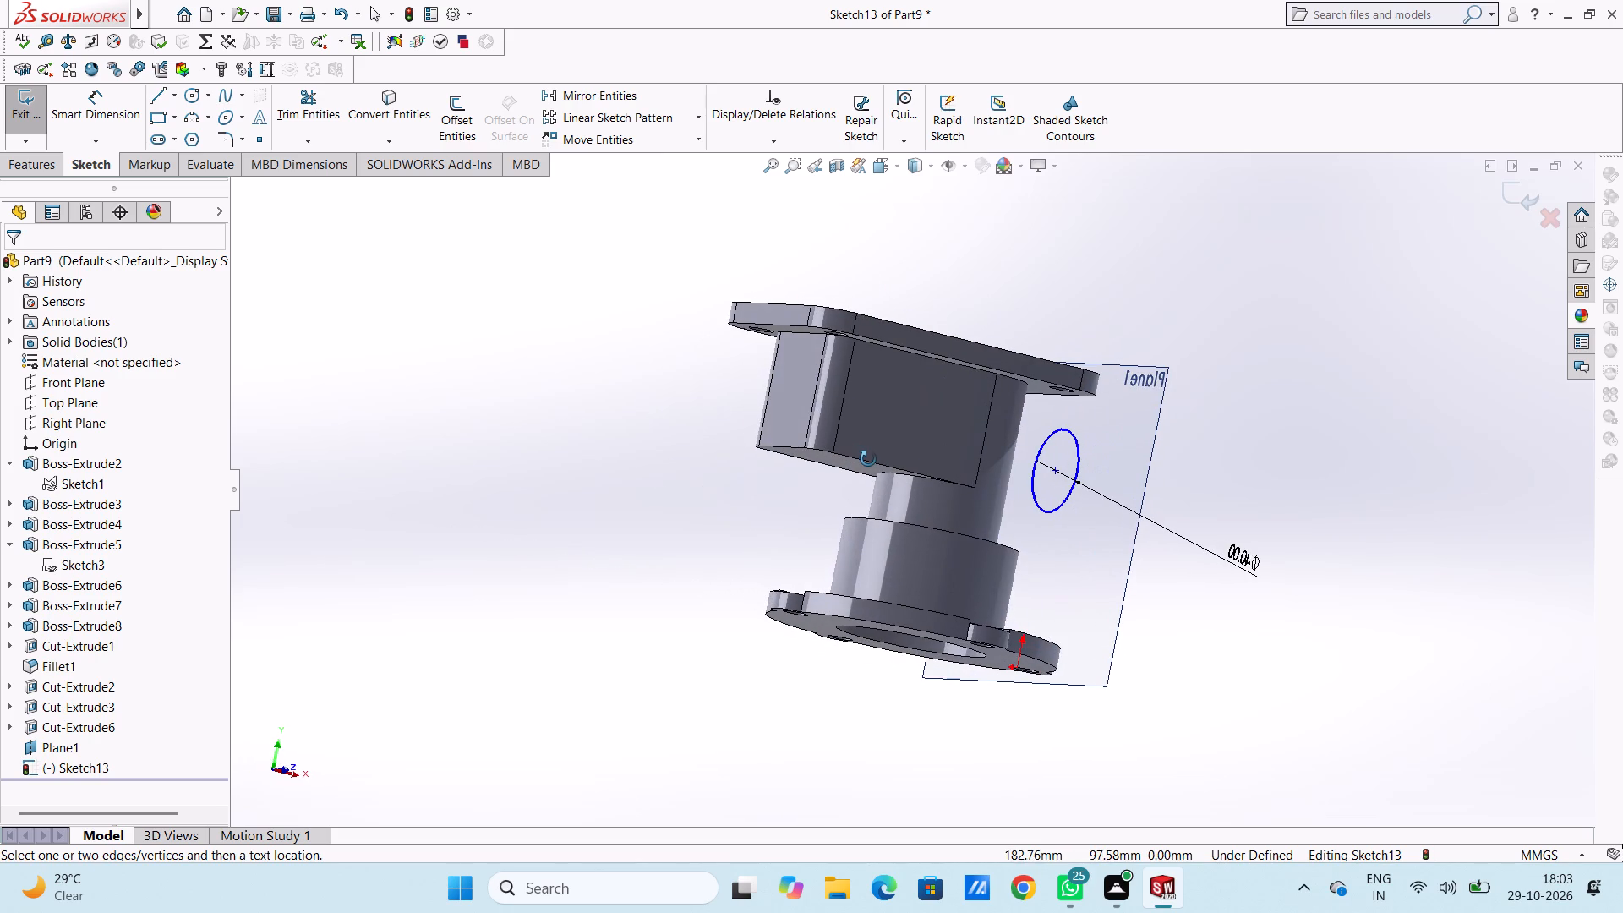
{"action": "middle_click_drag", "start_coordinate": [868, 459], "coordinate": [844, 521]}
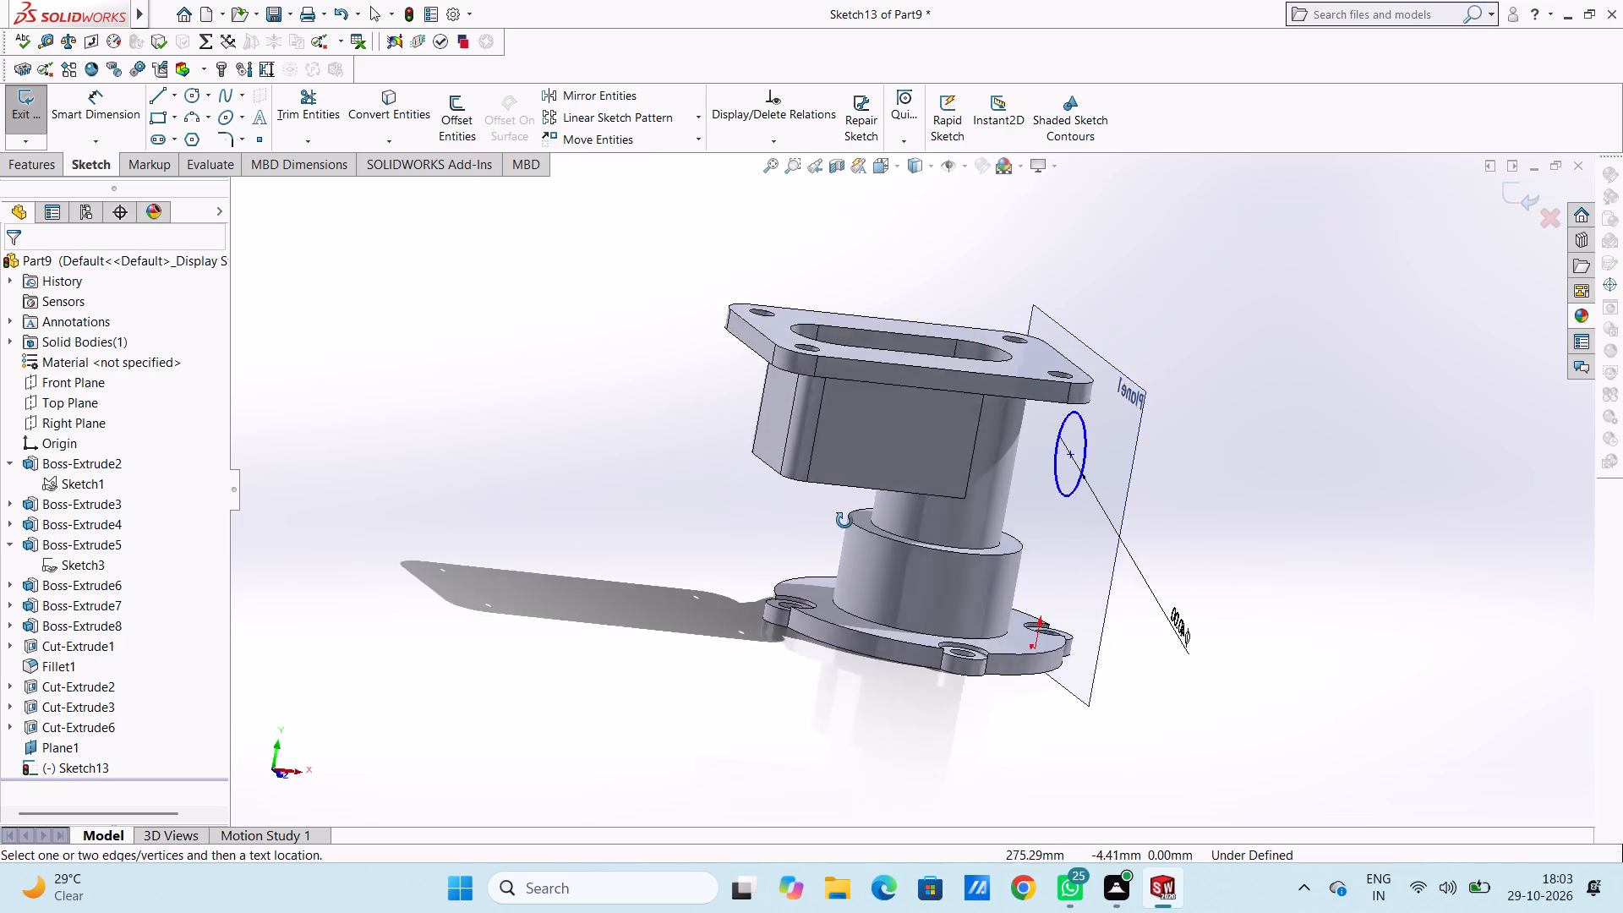
{"action": "middle_click_drag", "start_coordinate": [844, 521], "coordinate": [854, 591]}
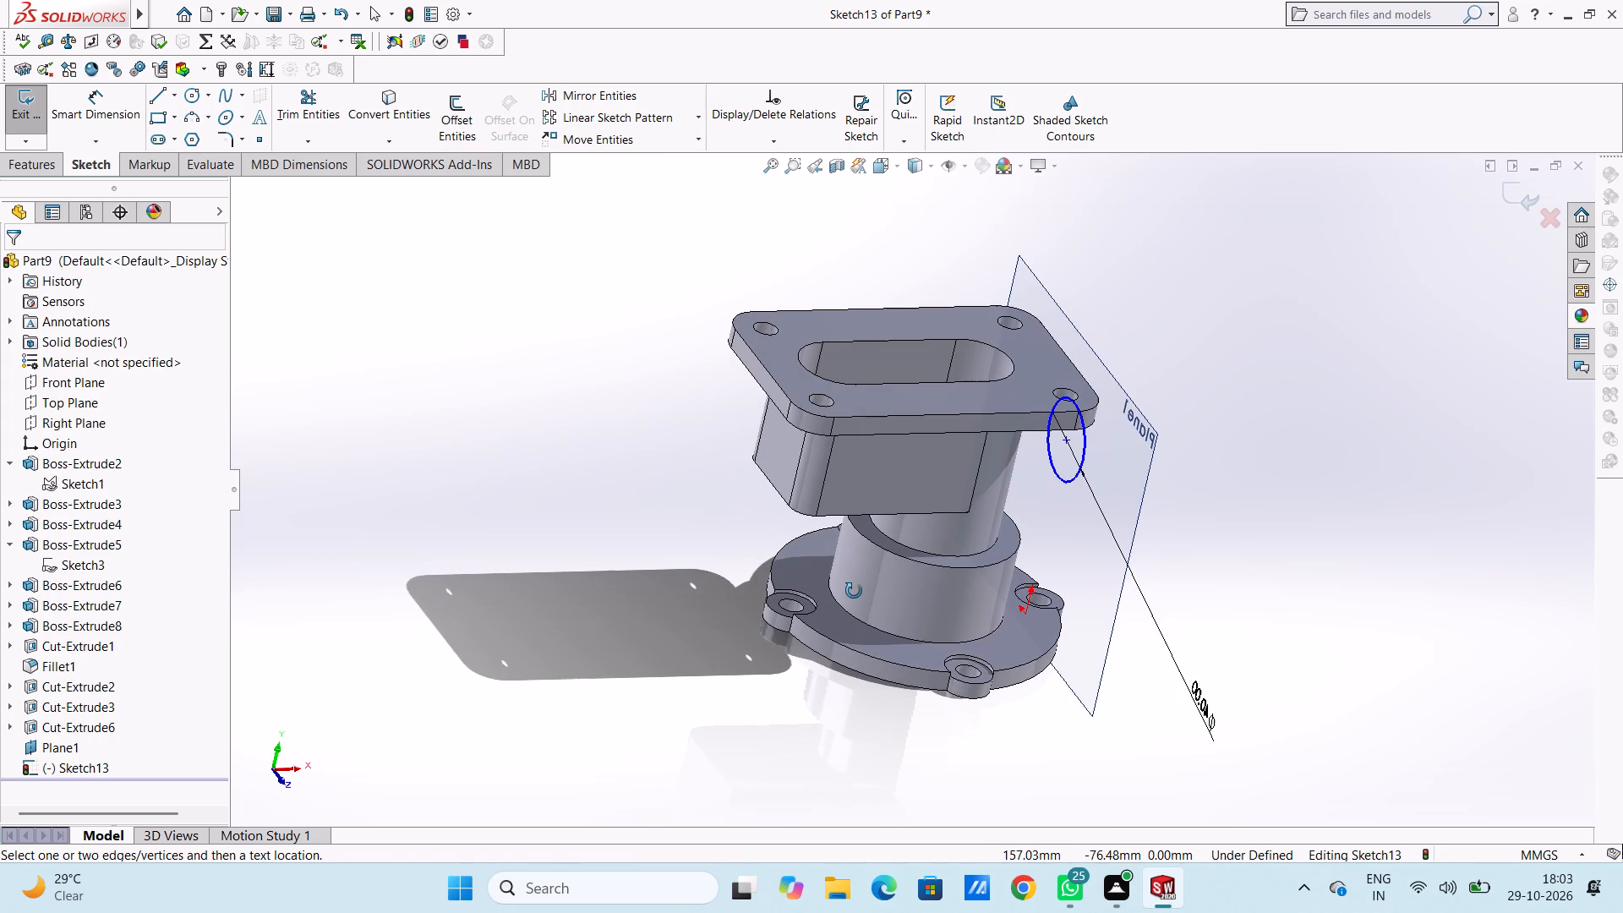
{"action": "middle_click_drag", "start_coordinate": [854, 591], "coordinate": [866, 601]}
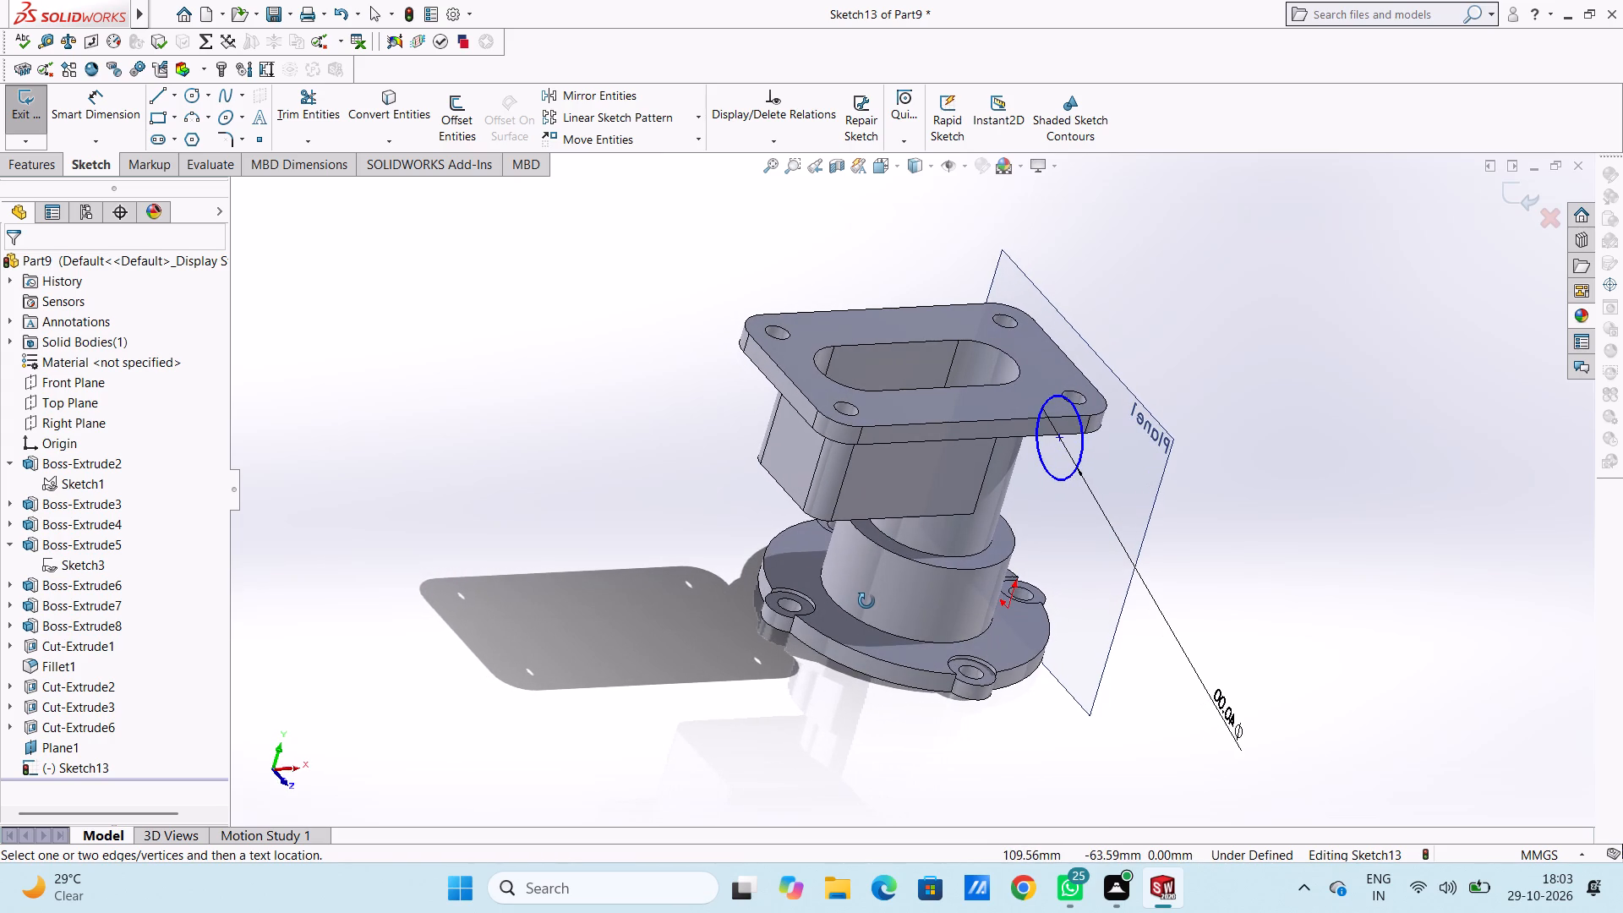
{"action": "middle_click_drag", "start_coordinate": [866, 601], "coordinate": [849, 603]}
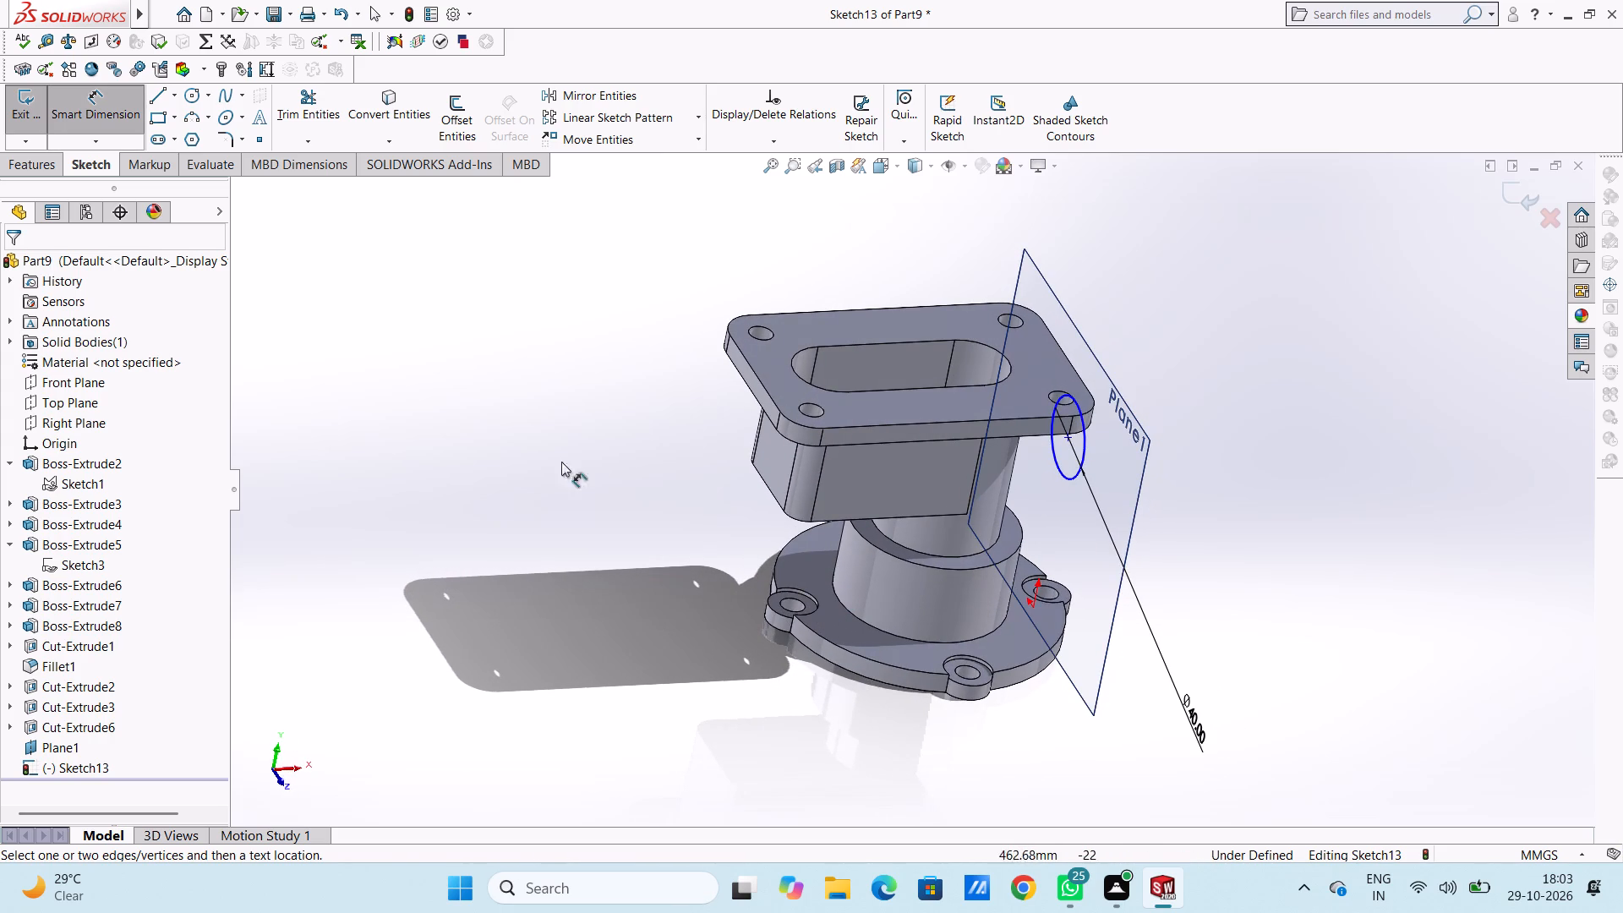
{"action": "scroll", "coordinate": [169, 526], "scroll_direction": "down", "scroll_amount": 3}
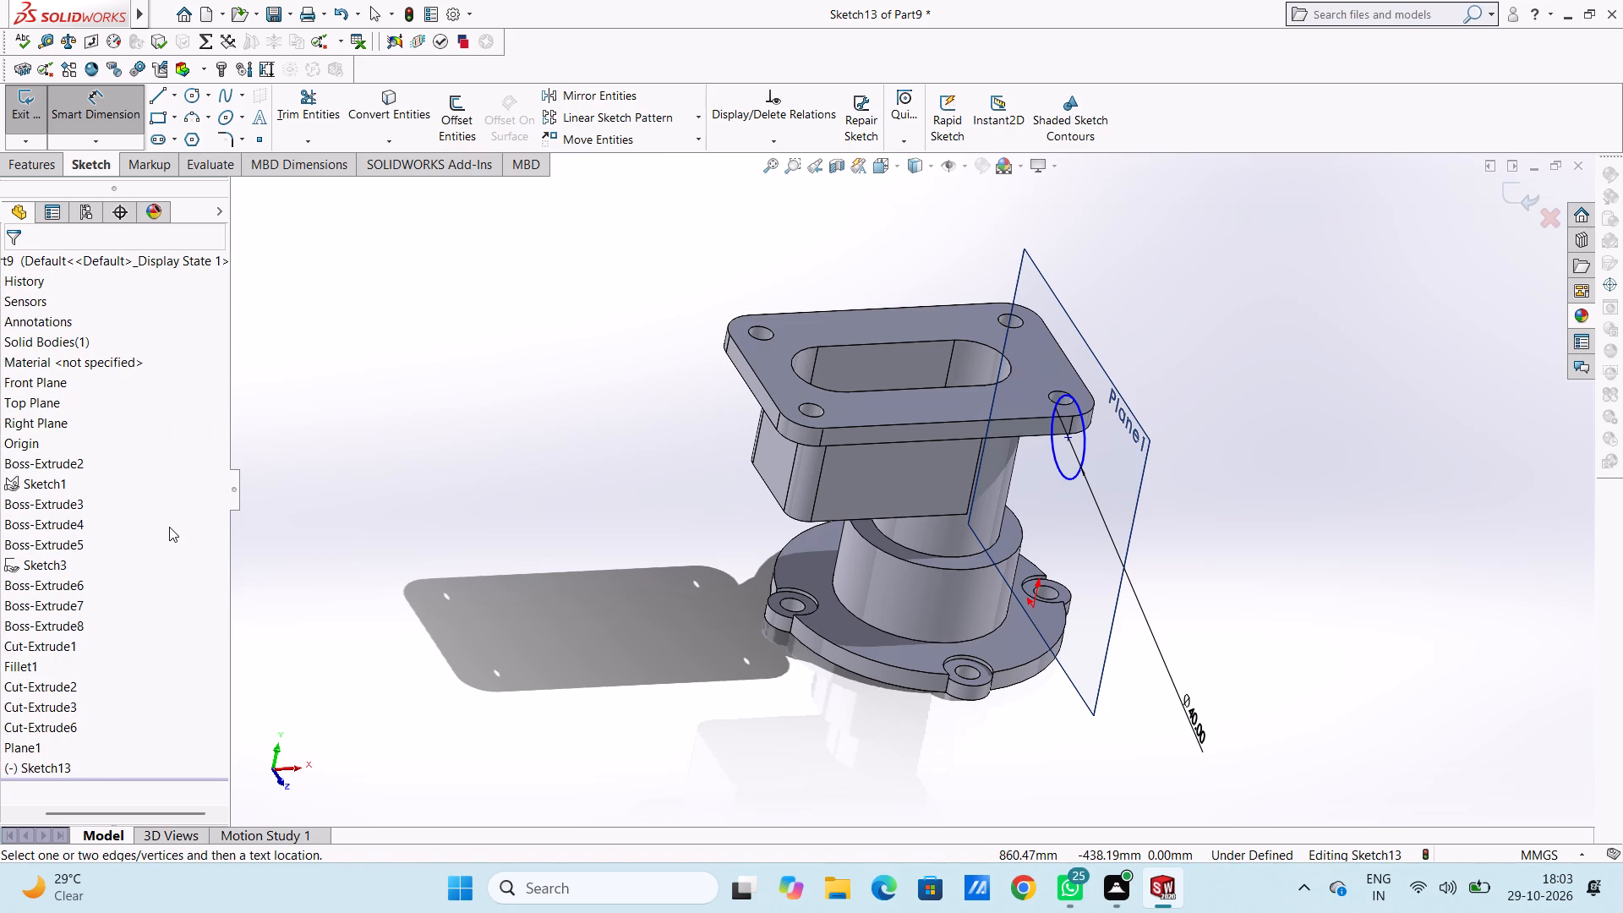
{"action": "scroll", "coordinate": [169, 527], "scroll_direction": "up", "scroll_amount": 5}
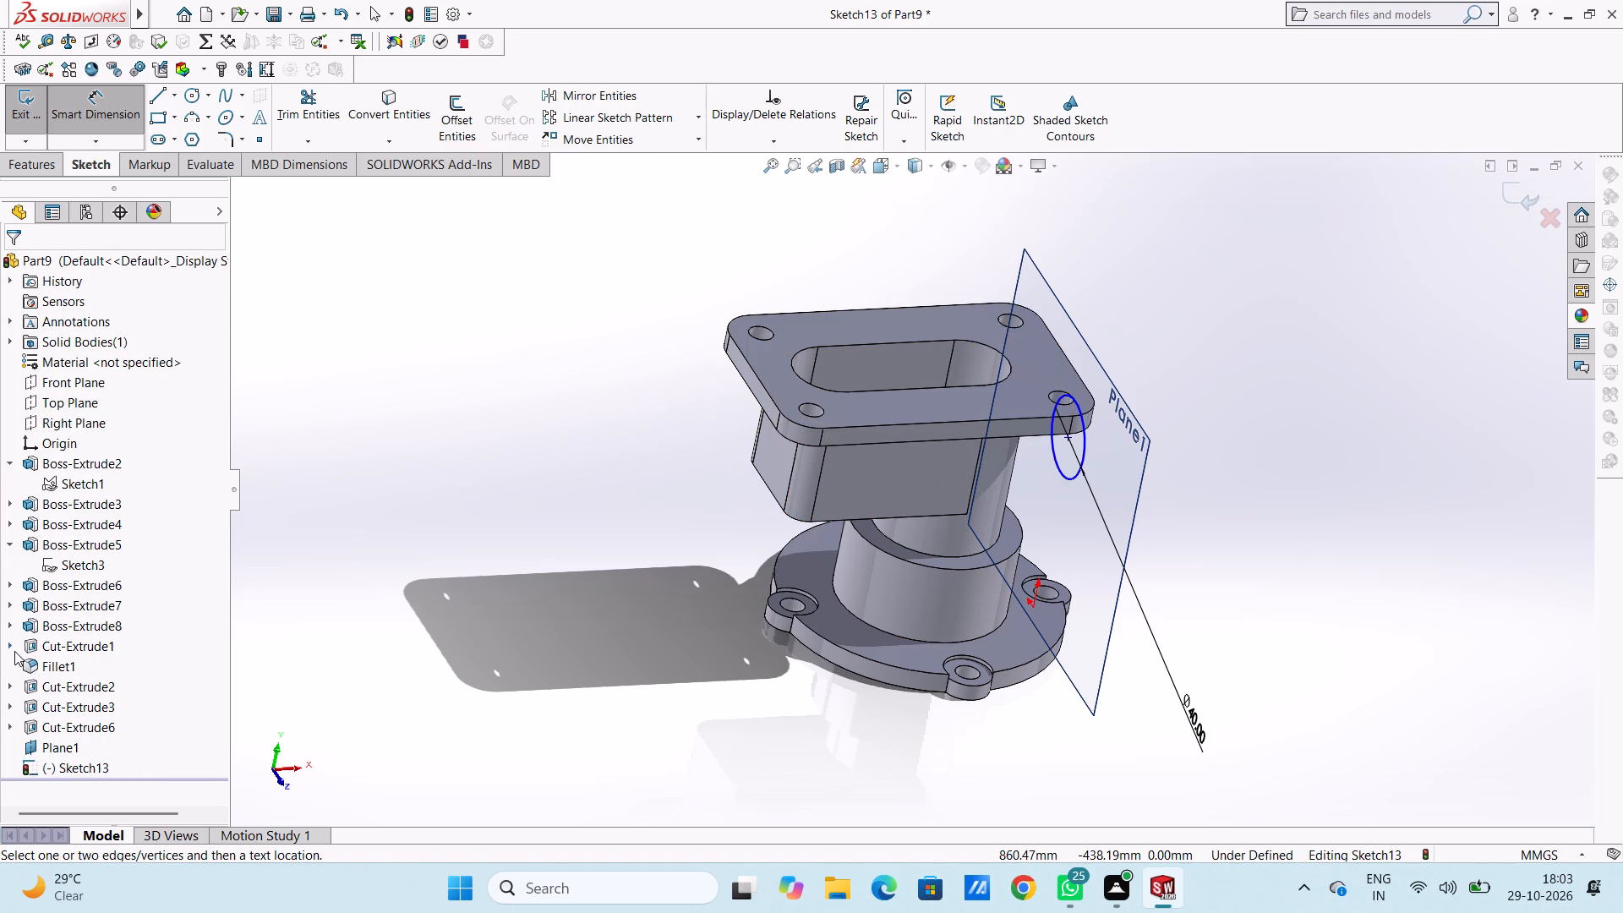
{"action": "left_click", "coordinate": [13, 647]}
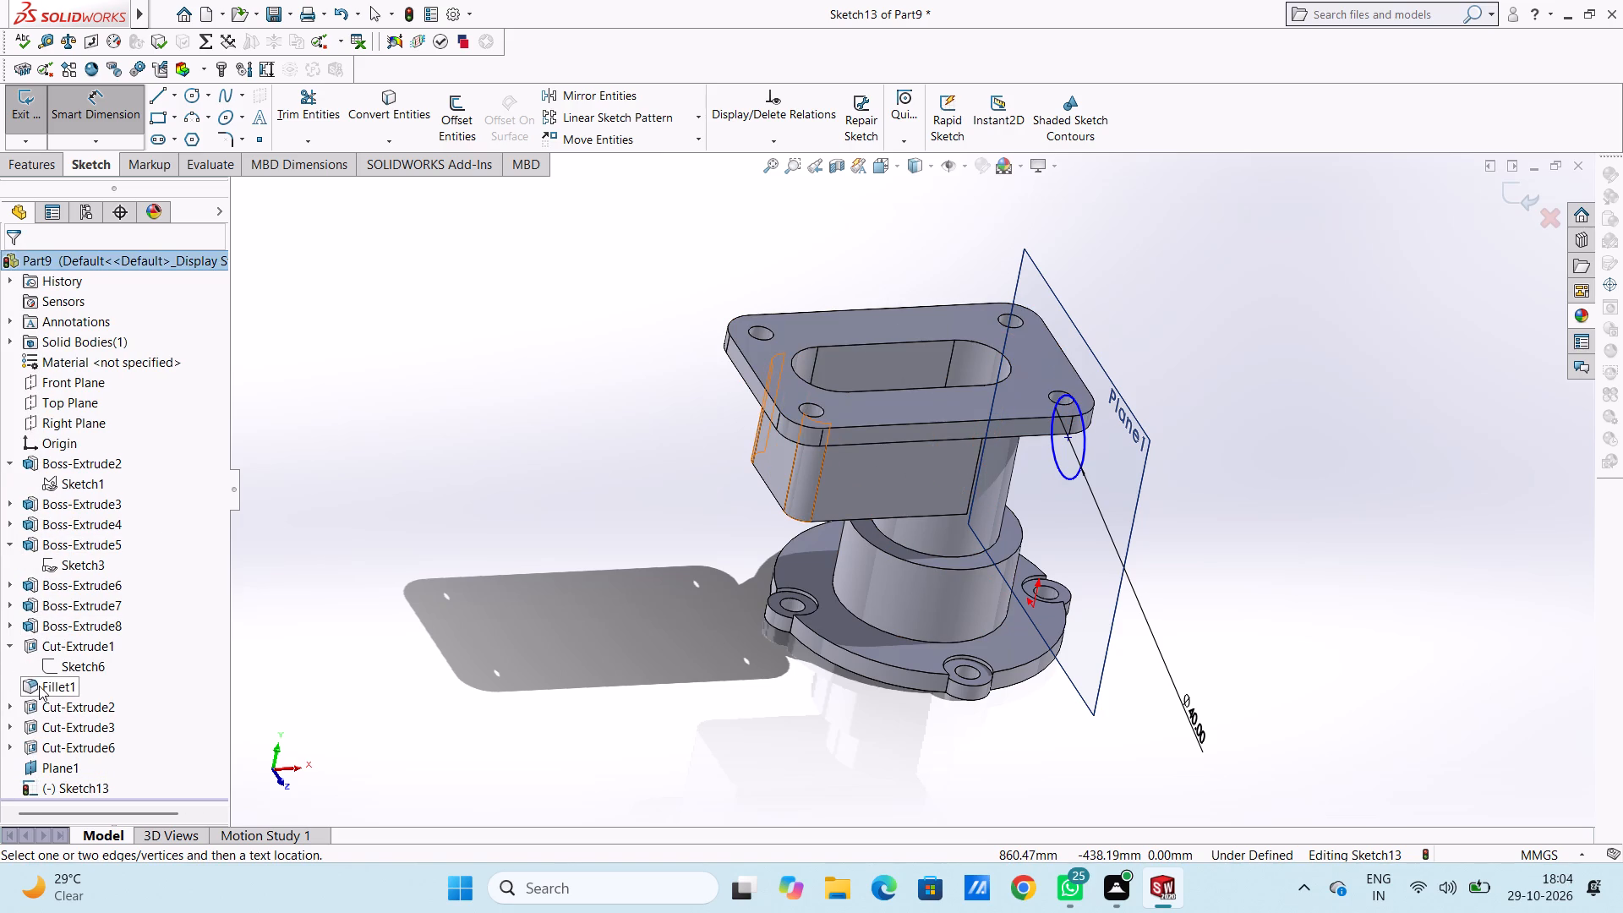
{"action": "left_click", "coordinate": [39, 686]}
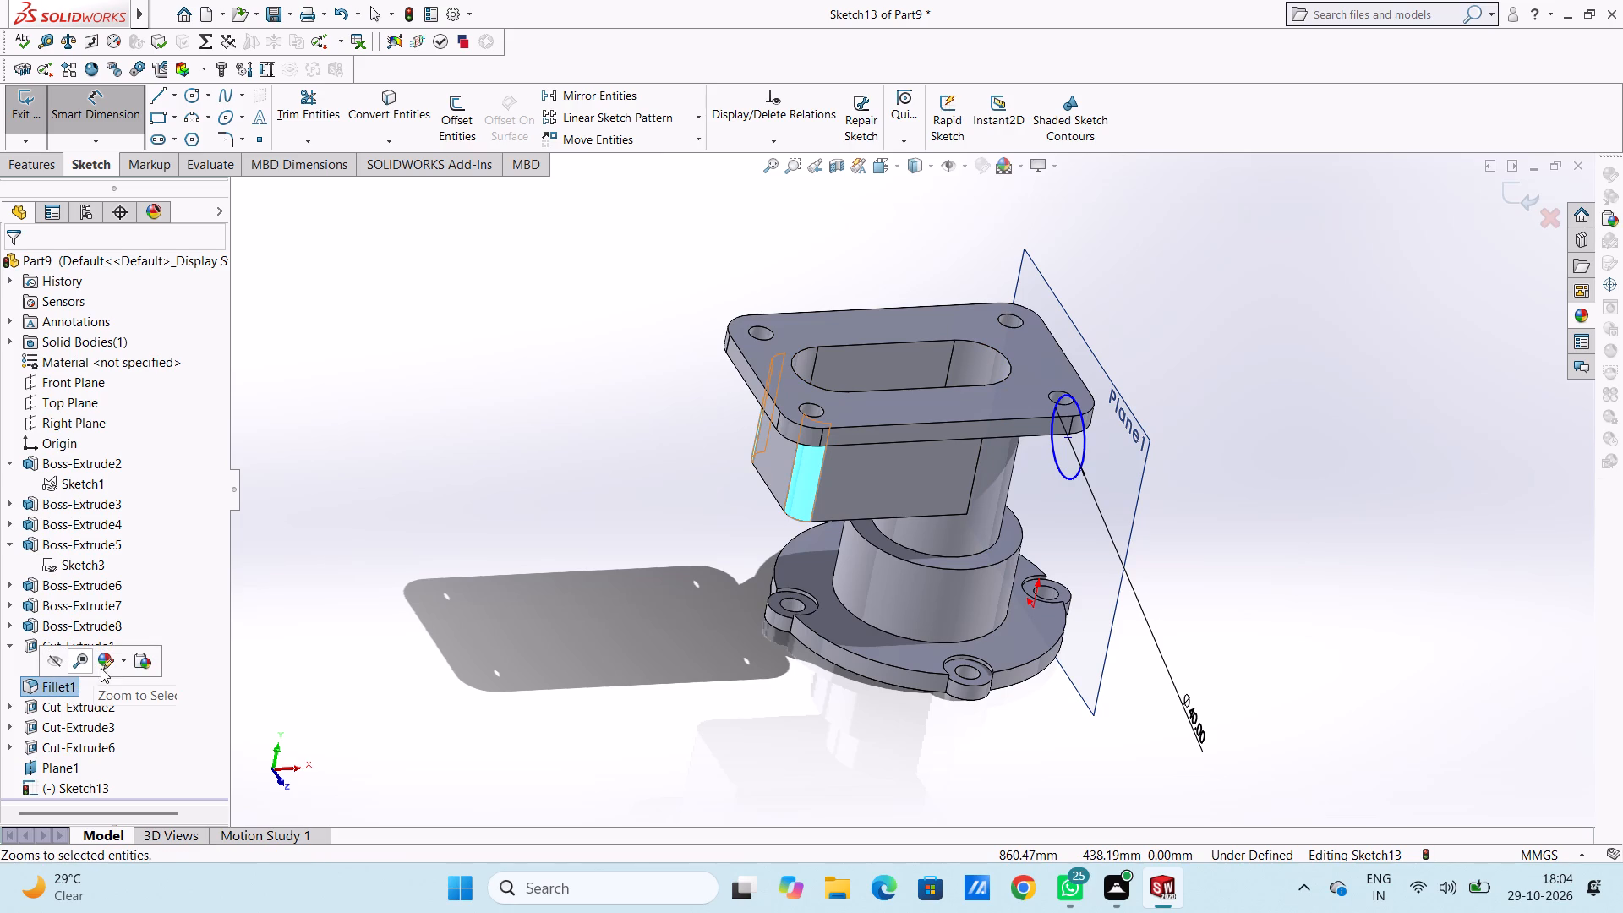
{"action": "left_click", "coordinate": [352, 653]}
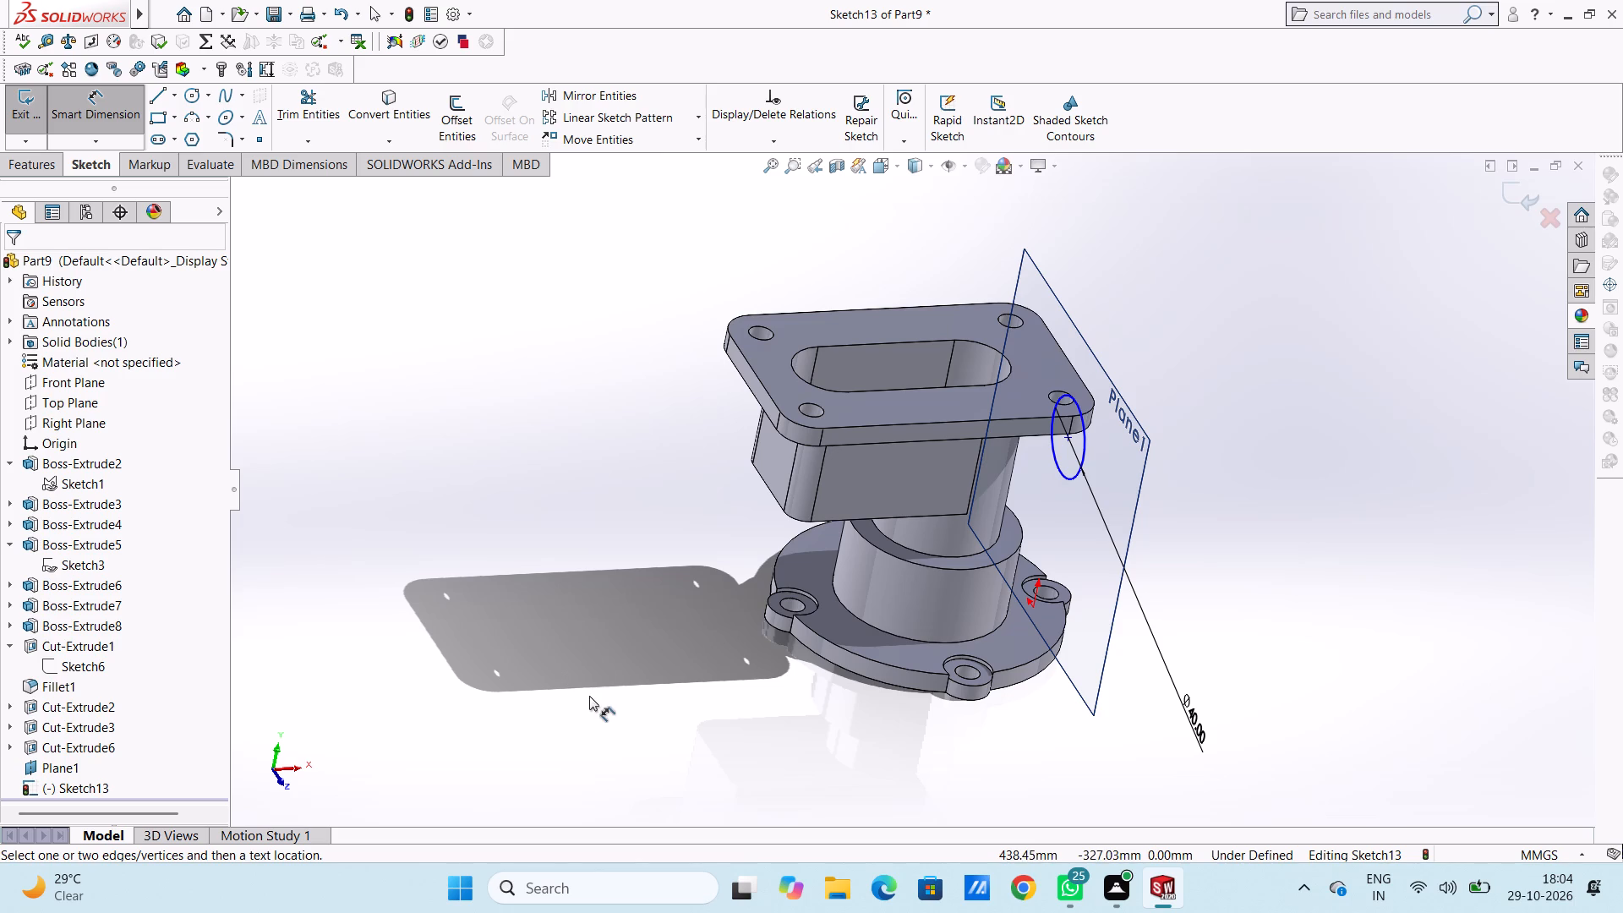
{"action": "middle_click_drag", "start_coordinate": [550, 653], "coordinate": [356, 613]}
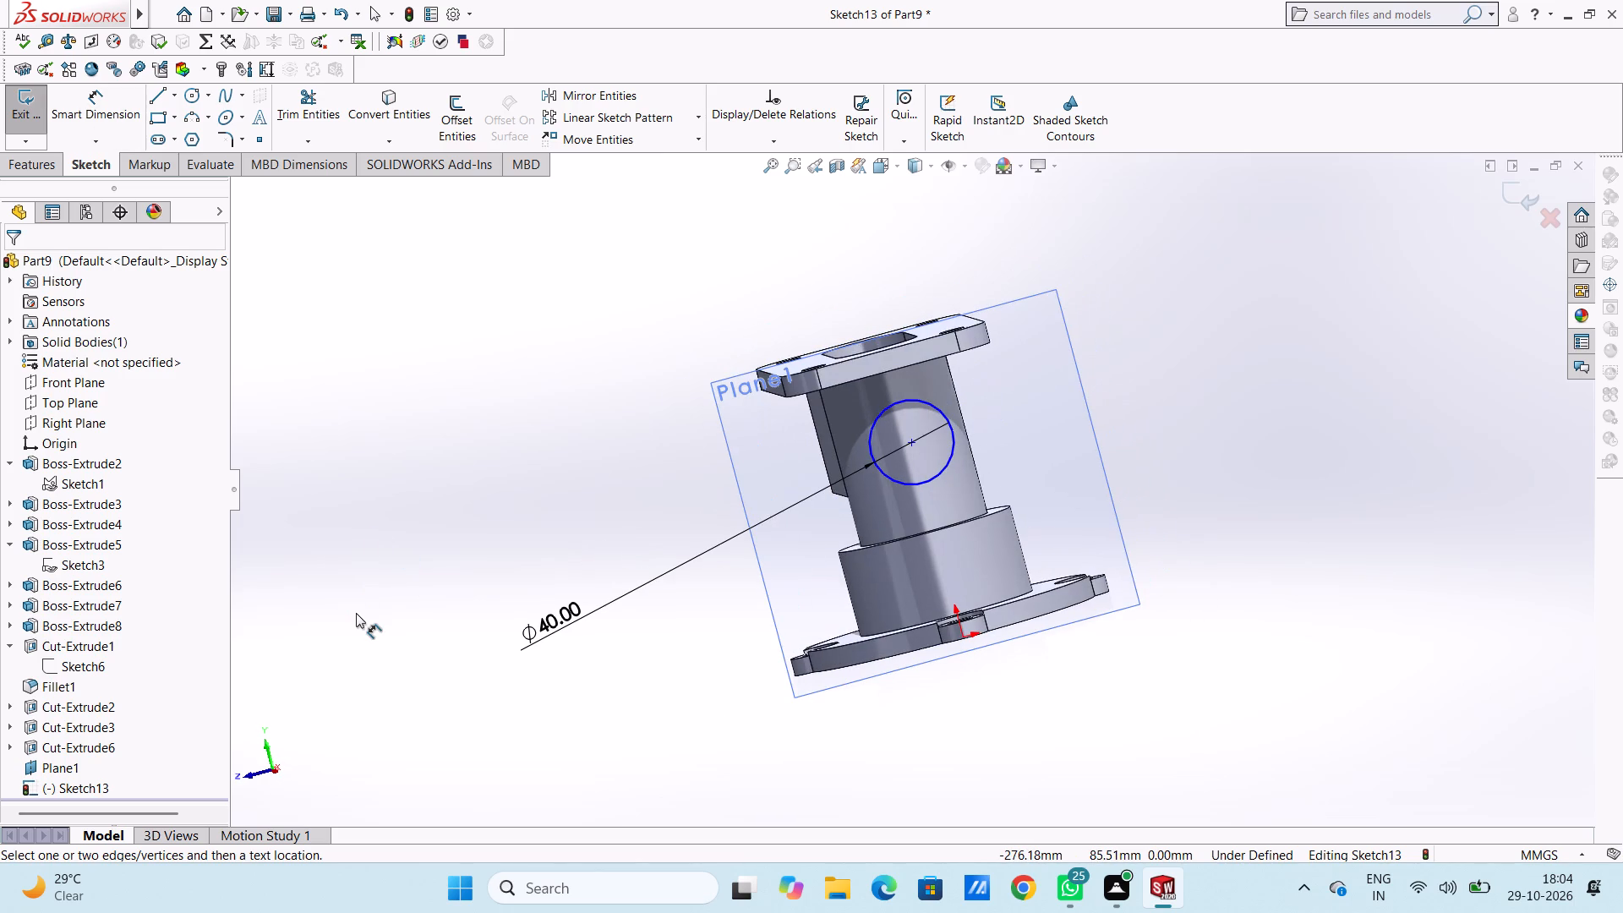
{"action": "key", "text": "ctrl+4"}
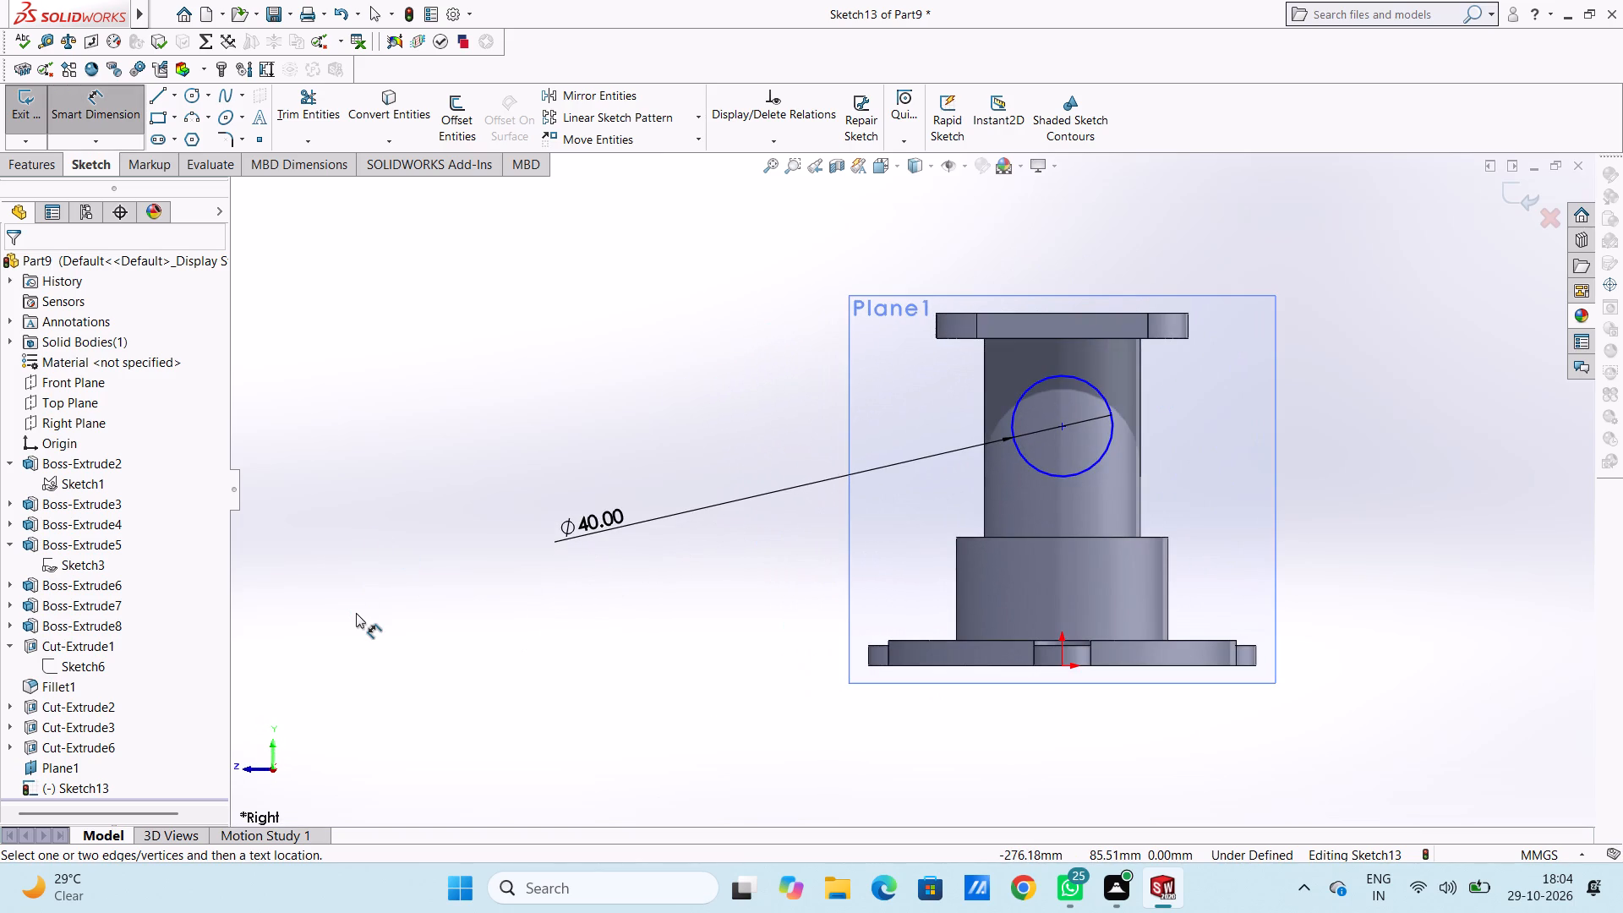
{"action": "scroll", "coordinate": [1011, 650], "scroll_direction": "up", "scroll_amount": 3}
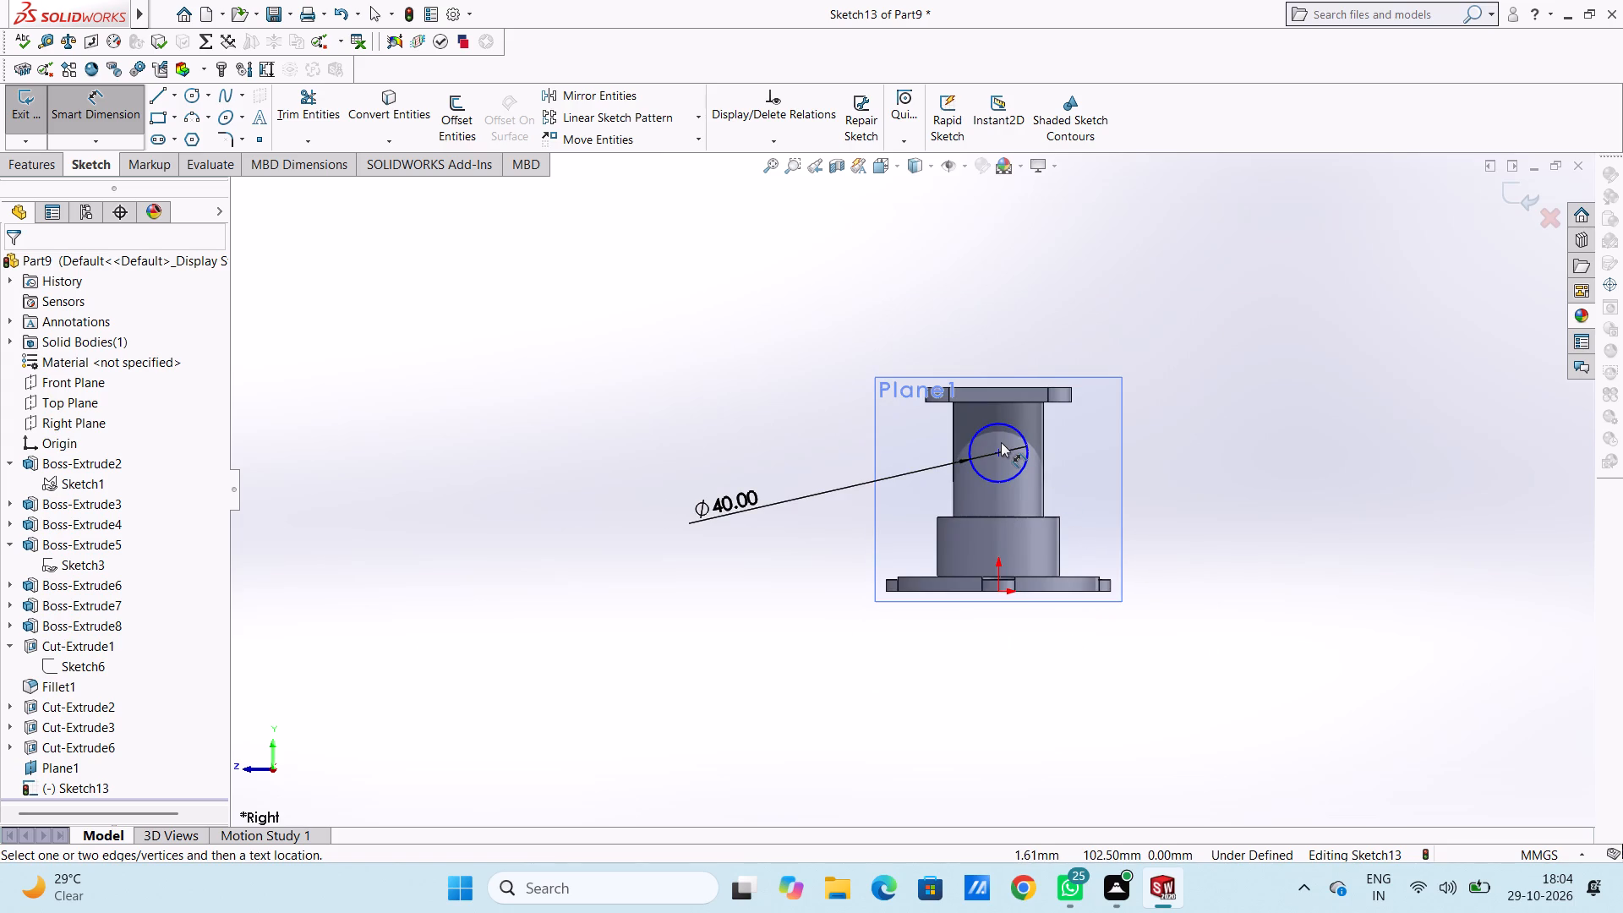
{"action": "scroll", "coordinate": [982, 480], "scroll_direction": "down", "scroll_amount": 1}
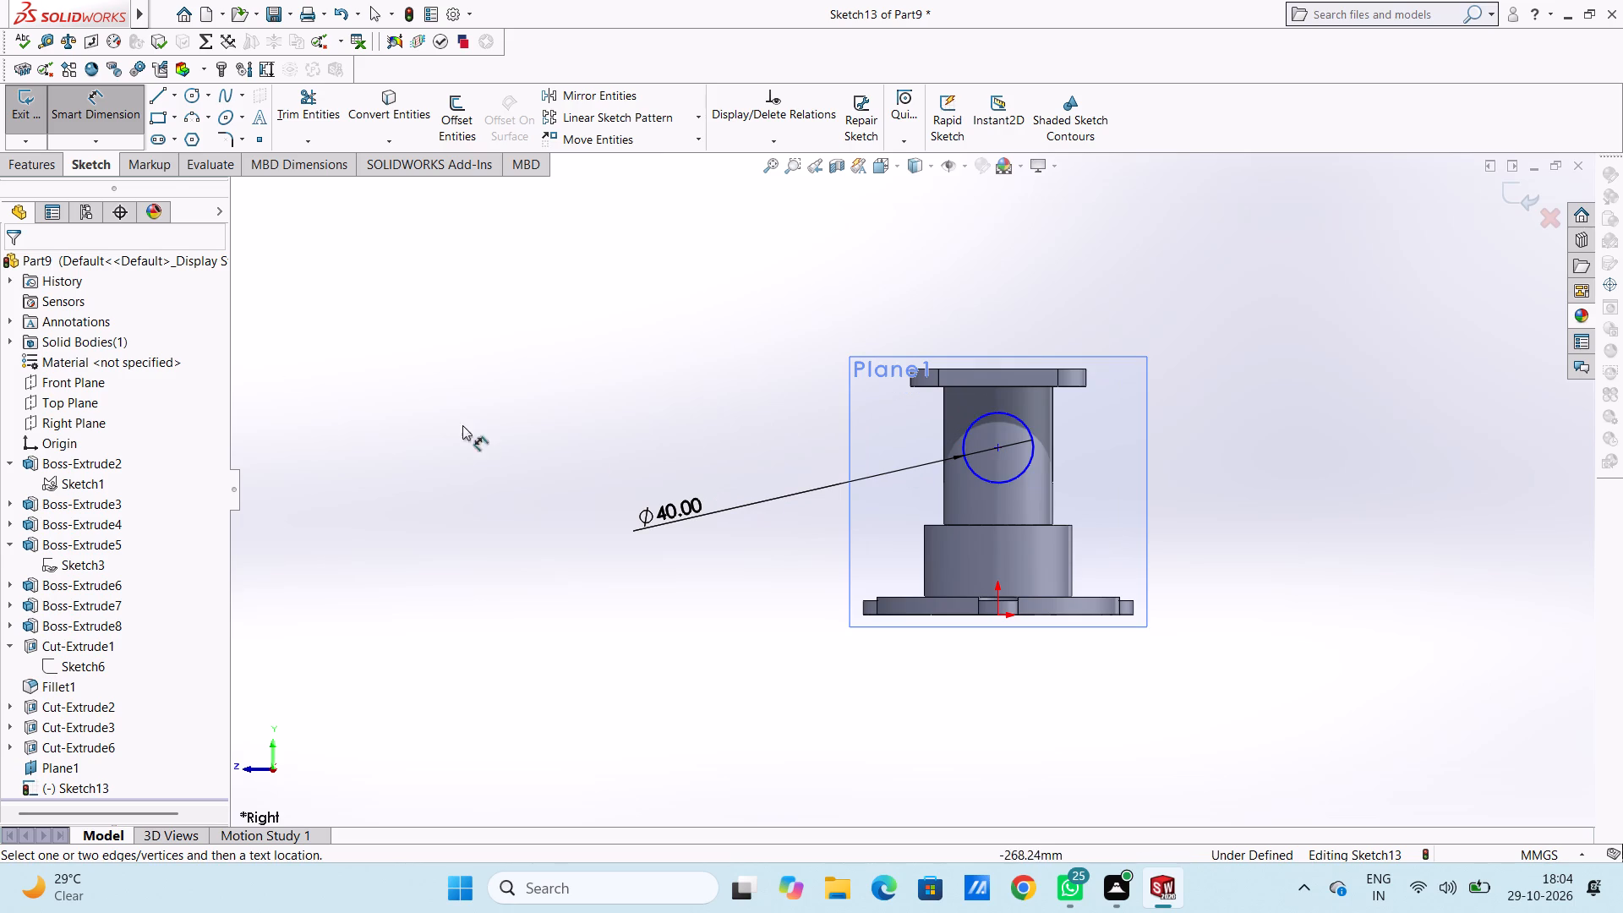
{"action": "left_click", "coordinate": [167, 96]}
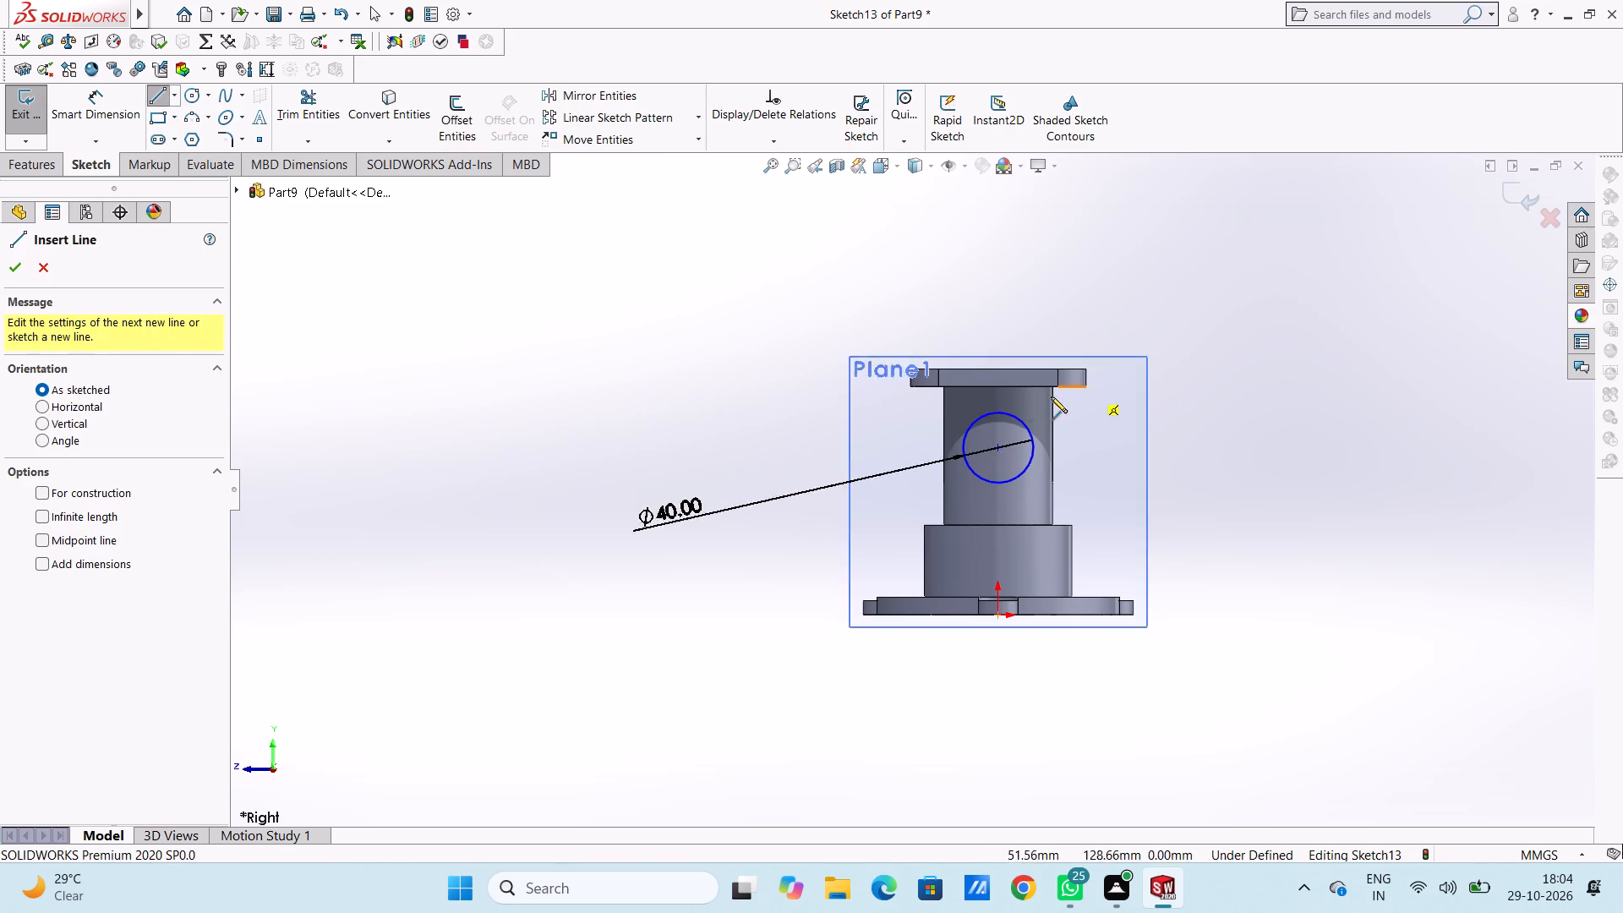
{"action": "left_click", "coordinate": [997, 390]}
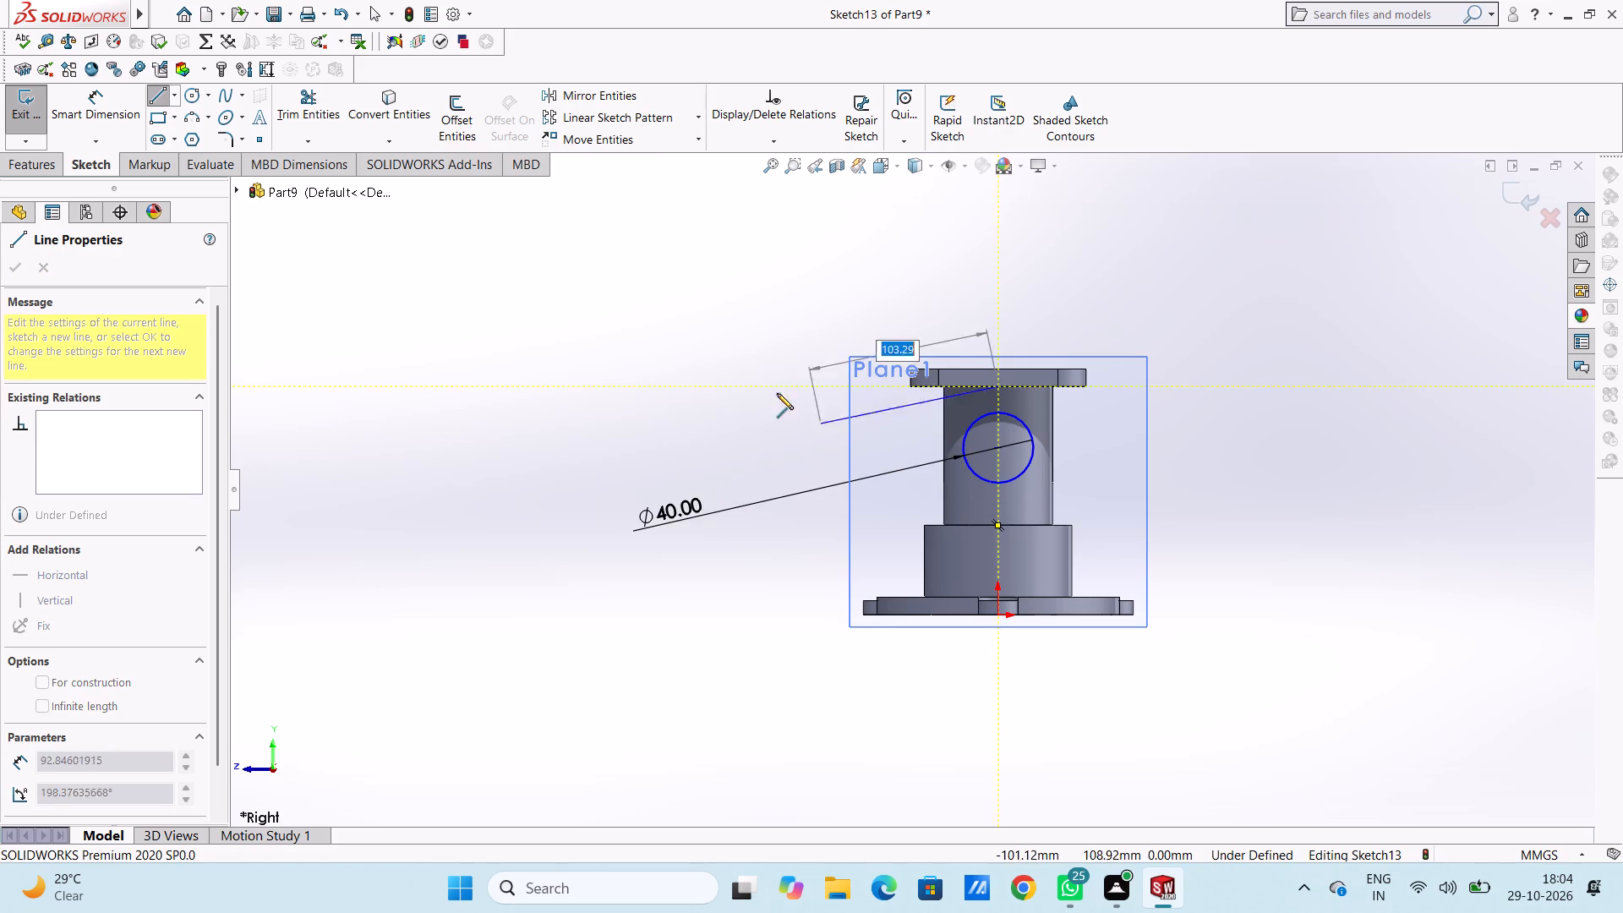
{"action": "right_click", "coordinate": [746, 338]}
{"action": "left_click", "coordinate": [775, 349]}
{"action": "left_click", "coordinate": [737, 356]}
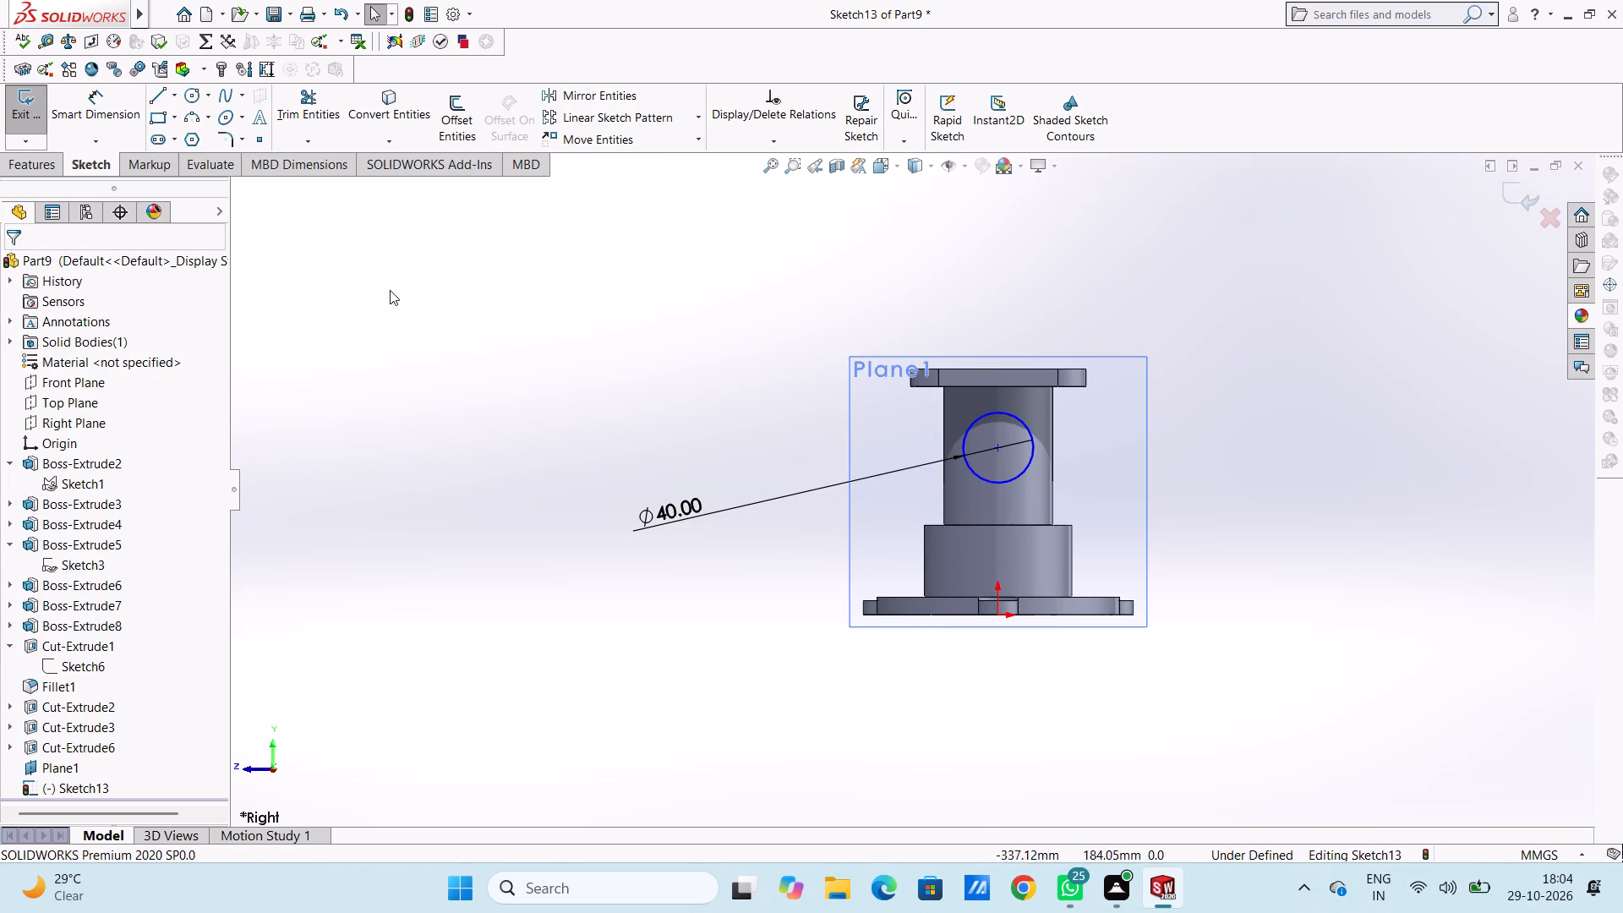
Dimension the circle's centre vertically from the top edge of the lower collar and set the distance to 40 mm.
{"action": "left_click", "coordinate": [119, 115]}
{"action": "left_click", "coordinate": [997, 449]}
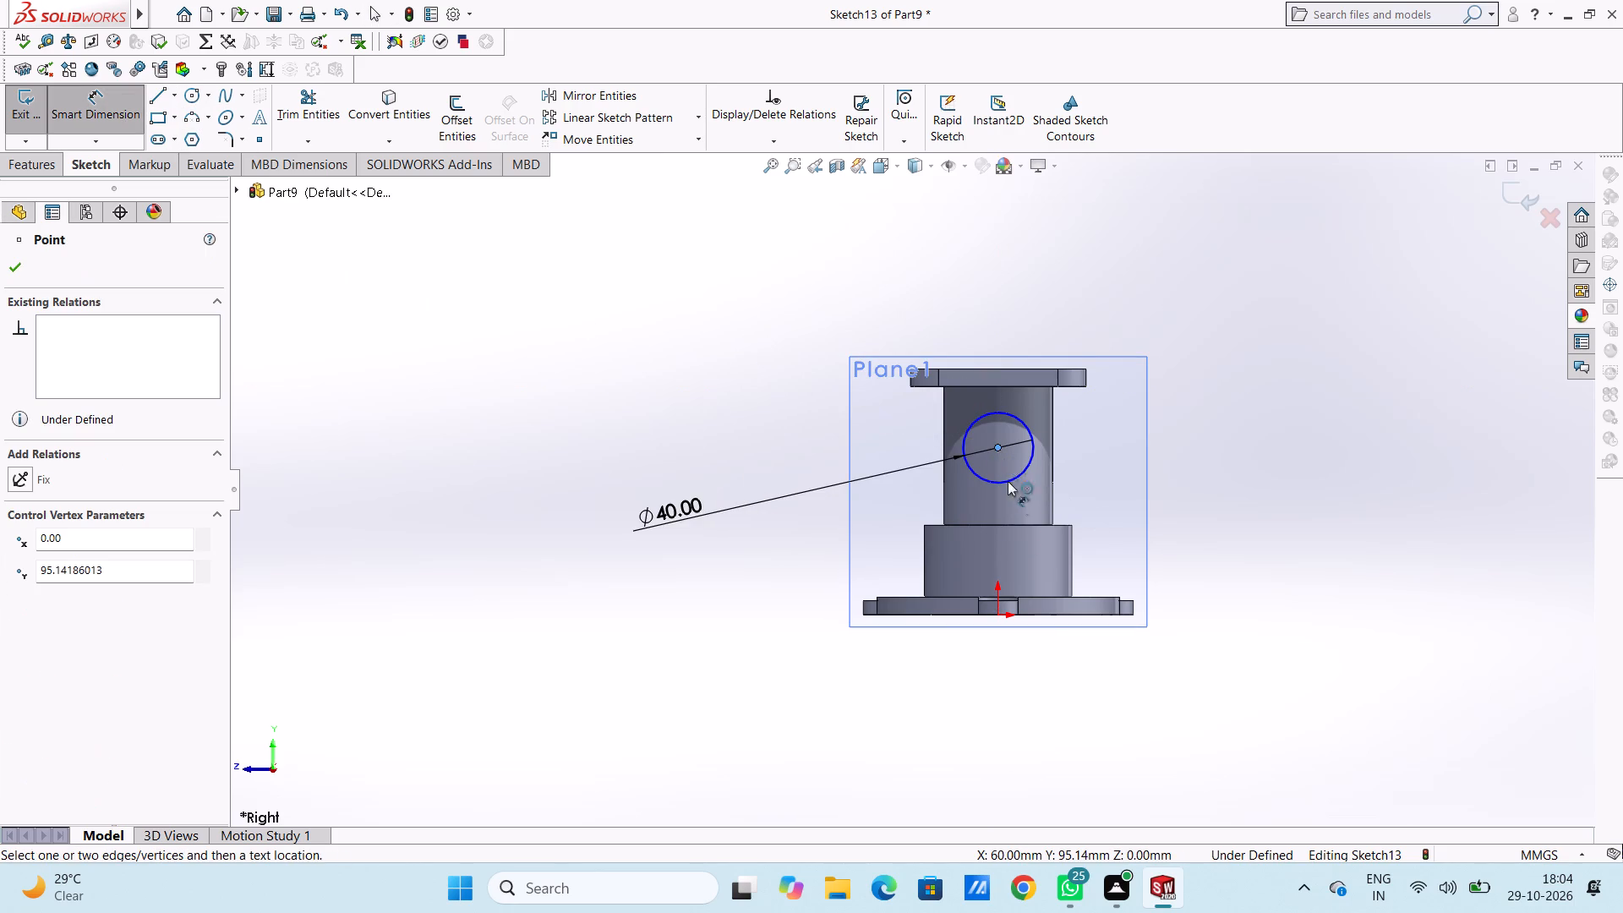
{"action": "left_click", "coordinate": [1015, 527]}
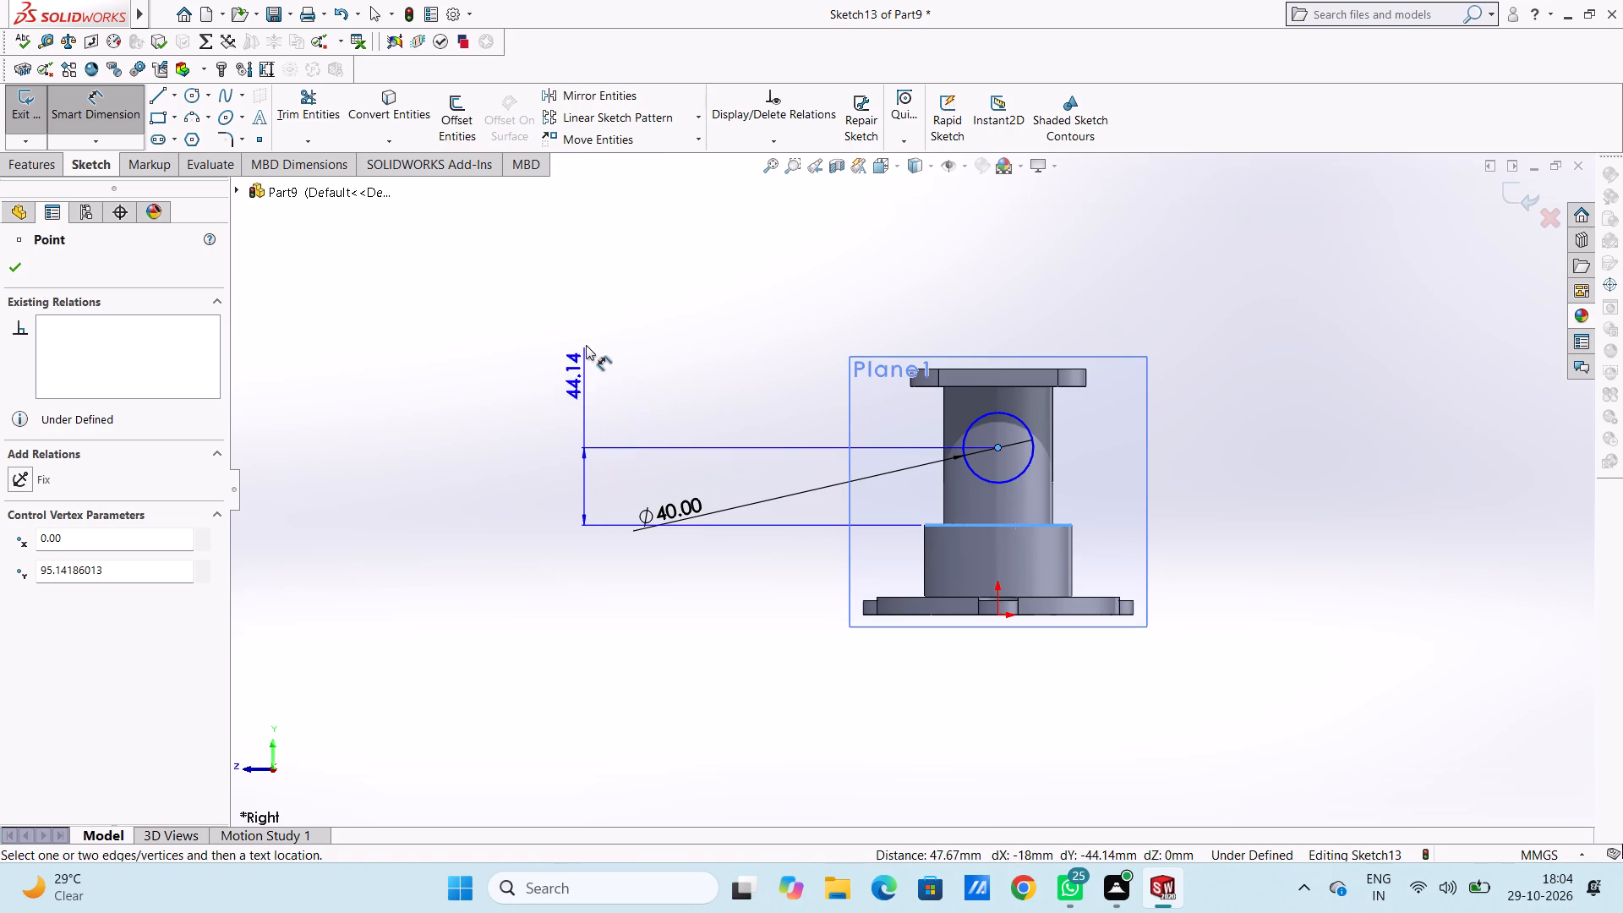
{"action": "left_click", "coordinate": [588, 340]}
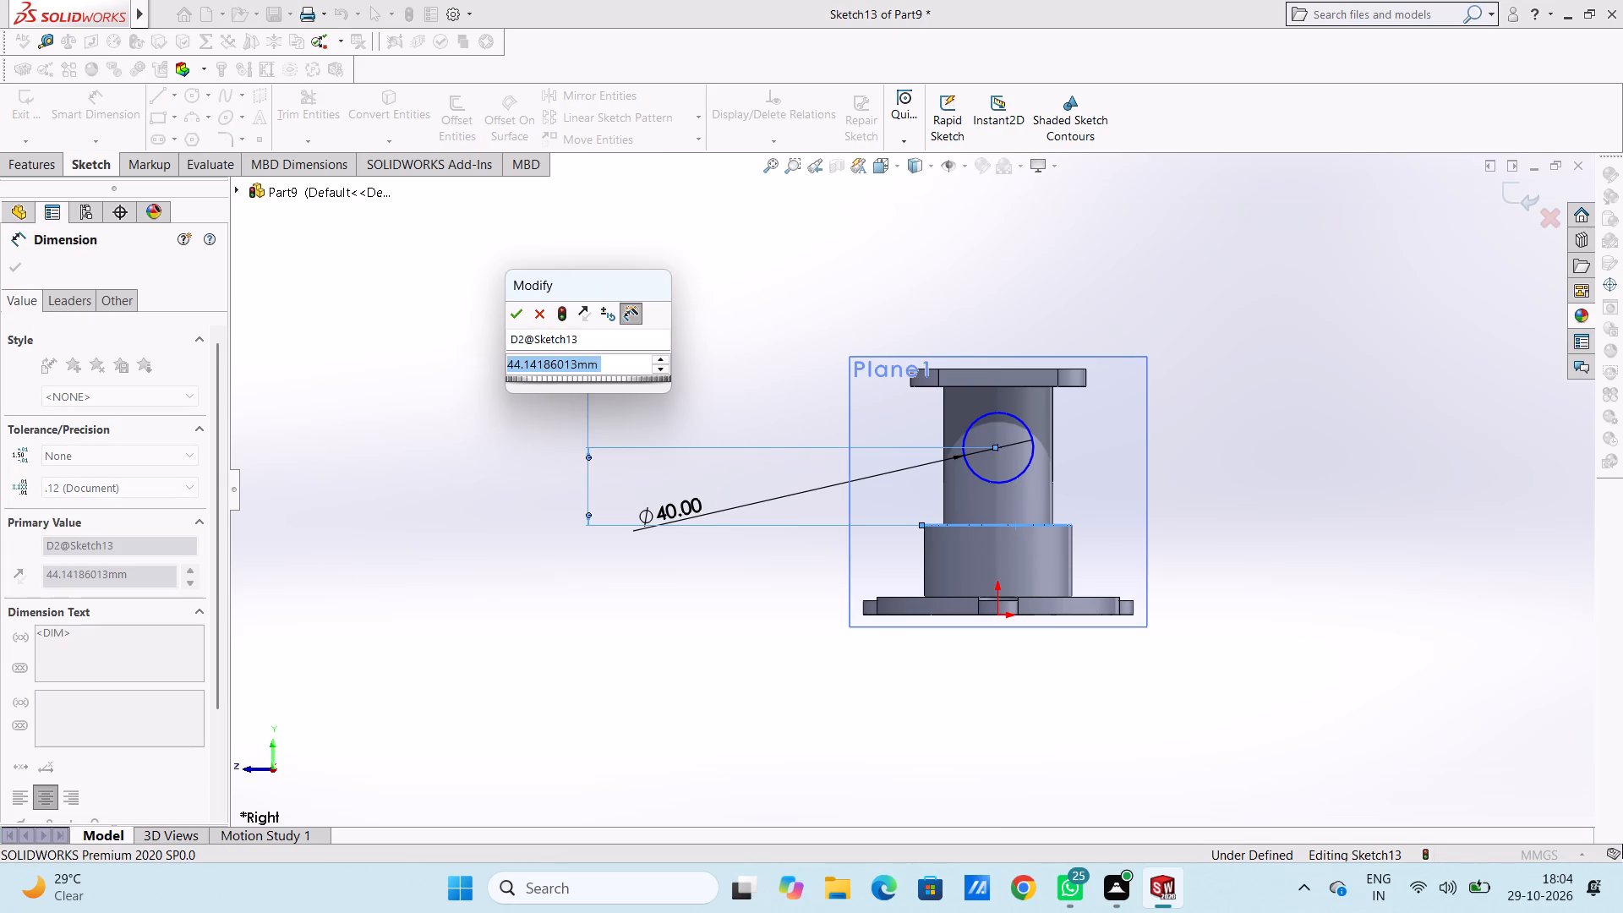
{"action": "type", "text": "40"}
{"action": "key", "text": "Return"}
{"action": "left_click", "coordinate": [752, 325]}
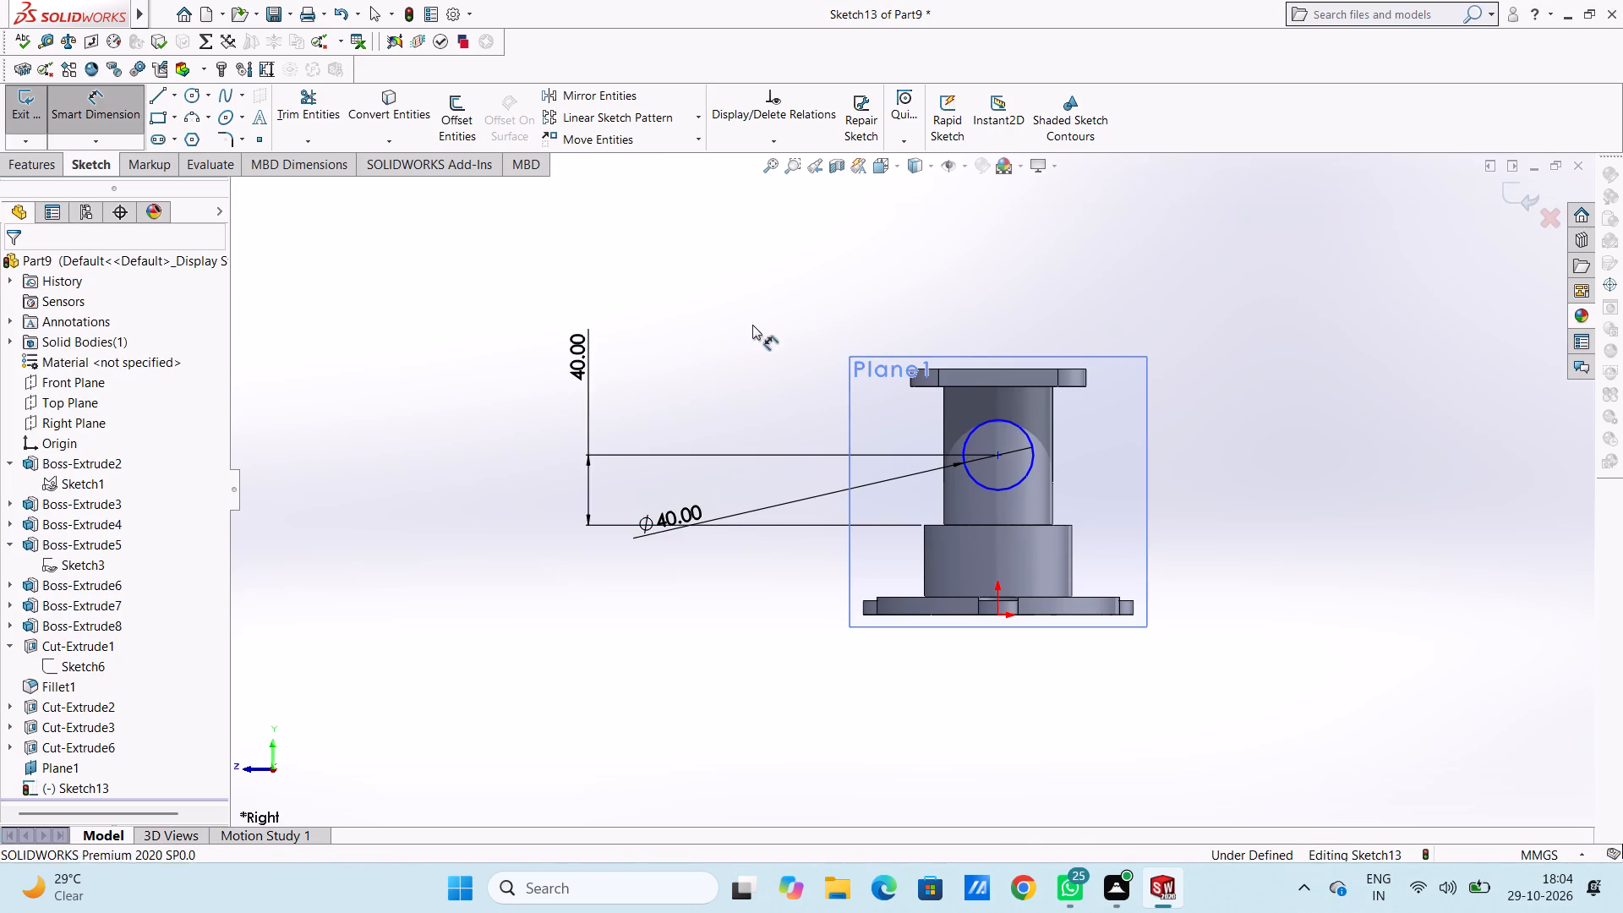
Dimension the horizontal distance from the circle's centre to the straight vertical side edge below the top flange, accepting its current value.
{"action": "left_click", "coordinate": [997, 459]}
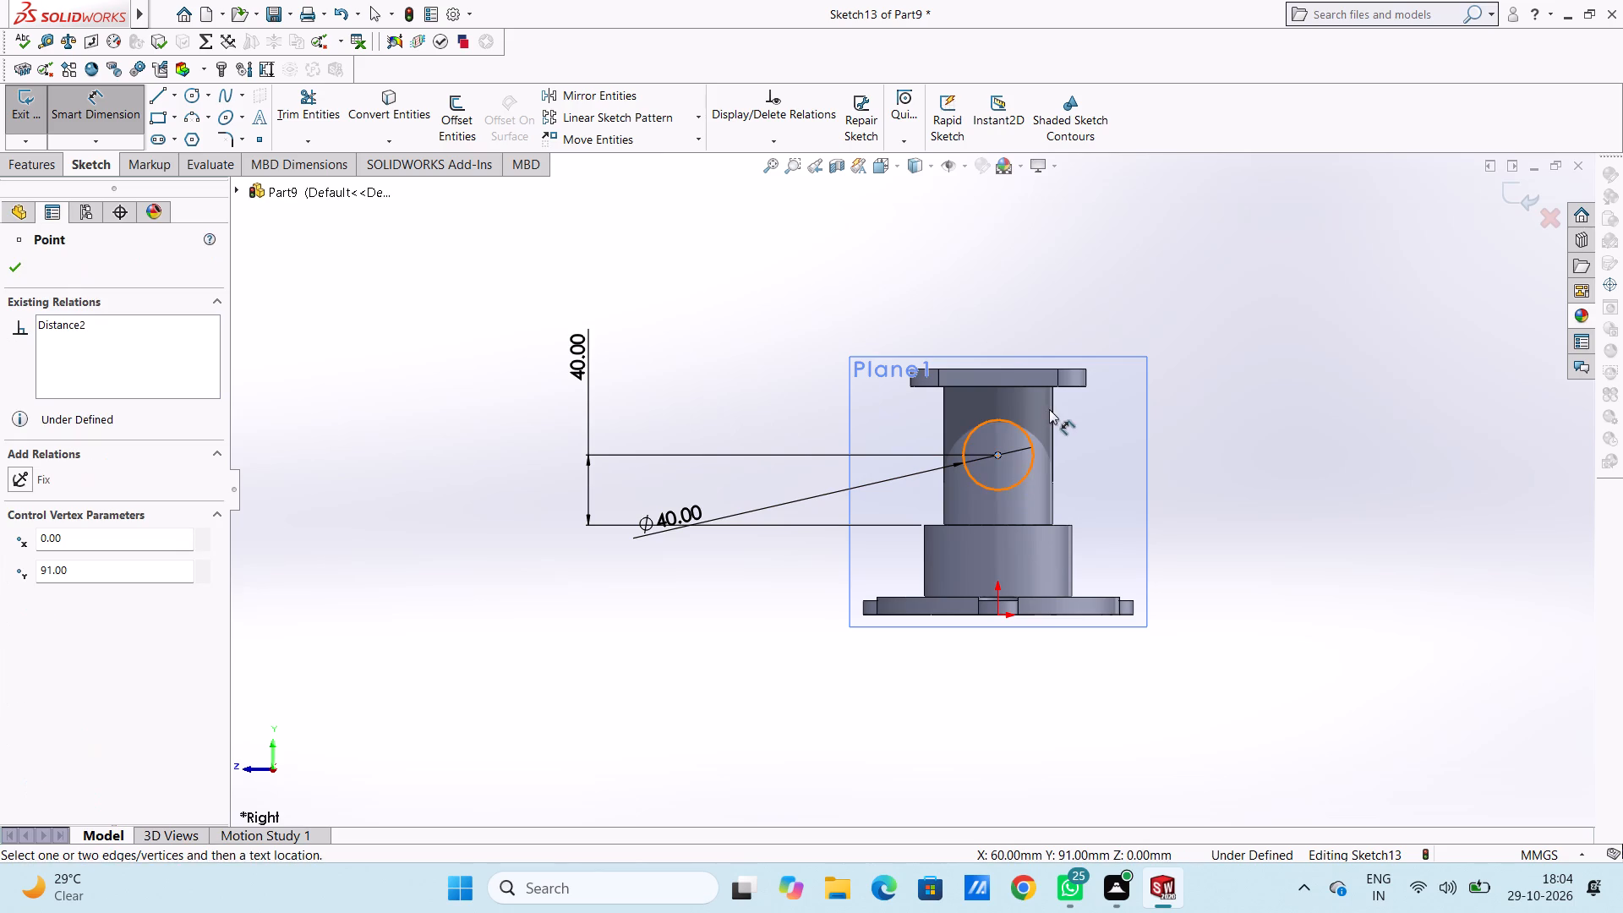
{"action": "left_click", "coordinate": [1053, 412]}
{"action": "left_click", "coordinate": [1216, 237]}
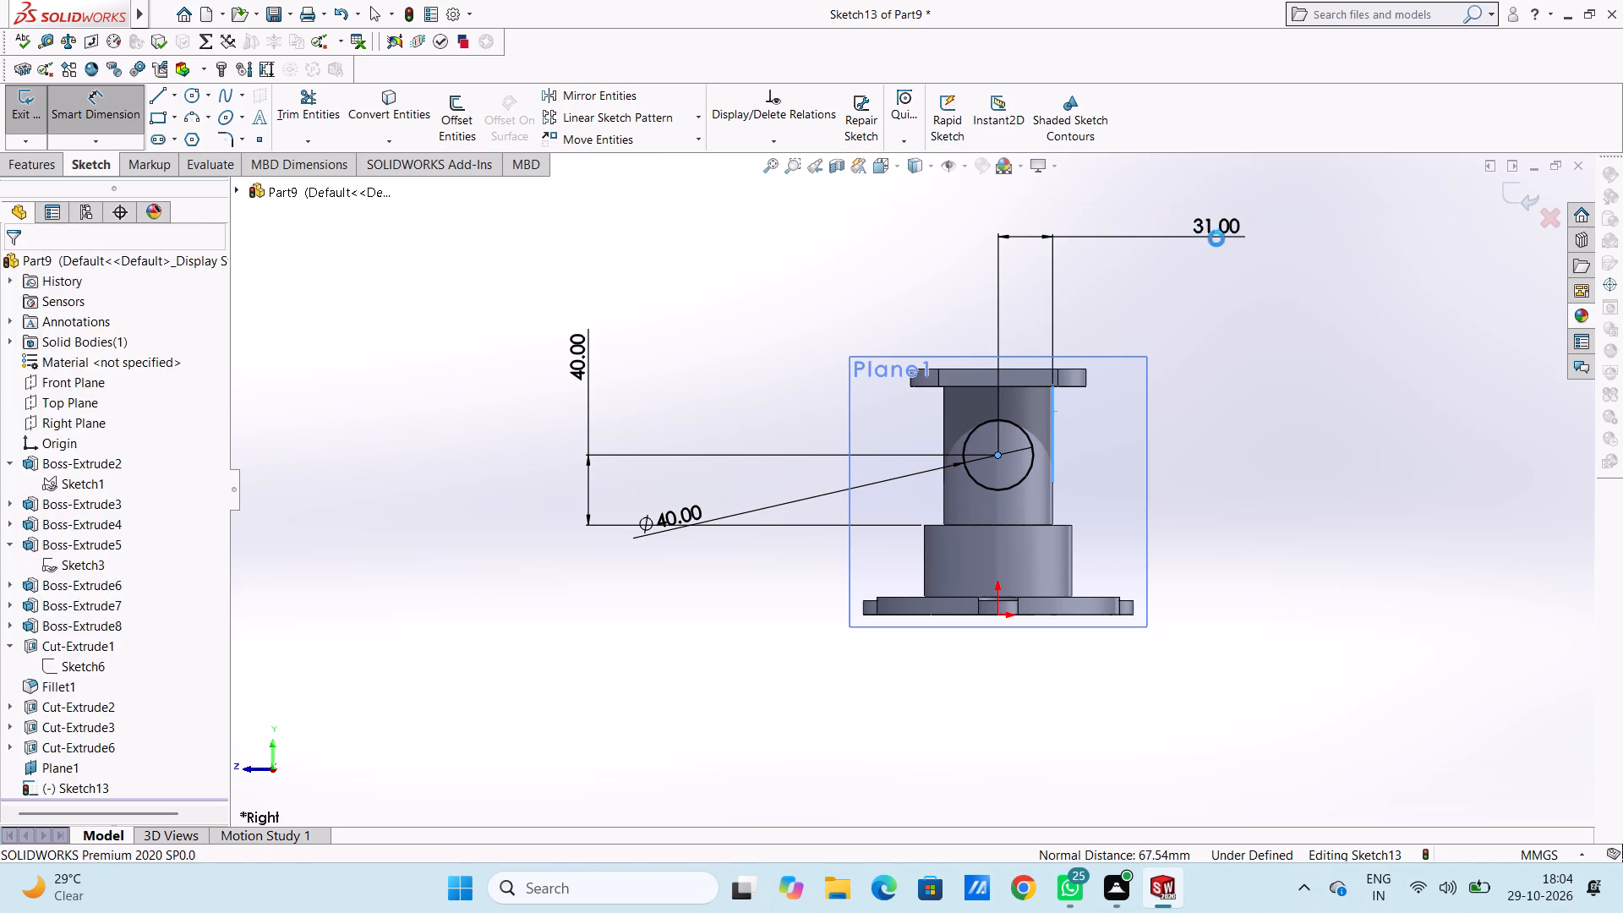
{"action": "left_click", "coordinate": [1145, 212]}
{"action": "left_click", "coordinate": [975, 278]}
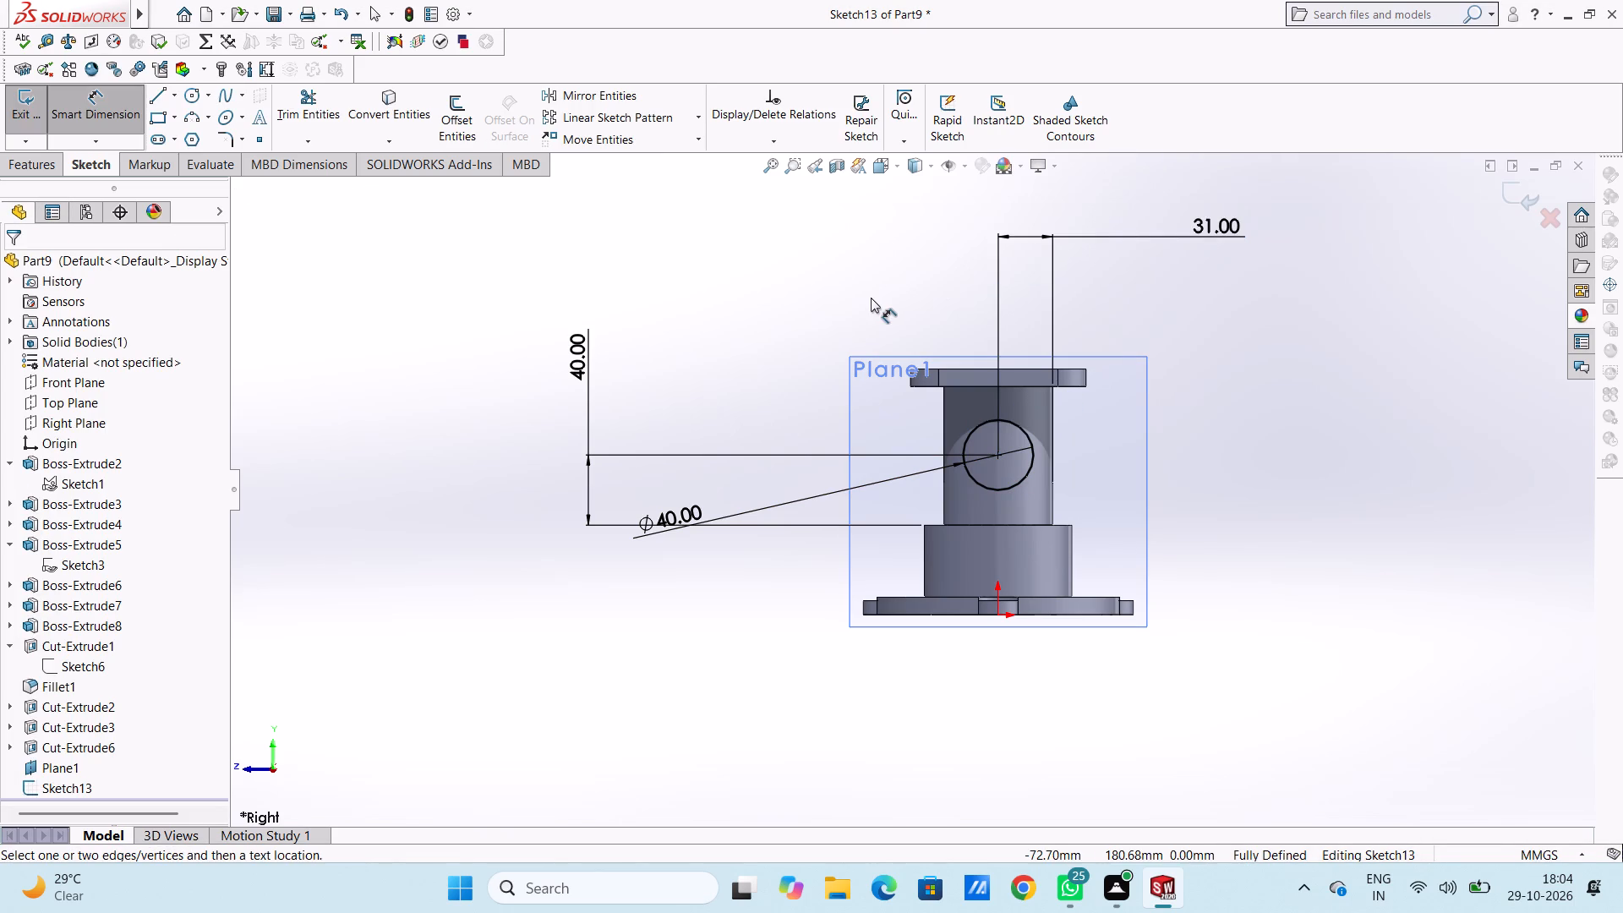
Extrude the 40 mm circle as a merged boss from the offset plane Up To Surface, ending at the upright tube's outer cylindrical face.
{"action": "middle_click_drag", "start_coordinate": [875, 299], "coordinate": [954, 380]}
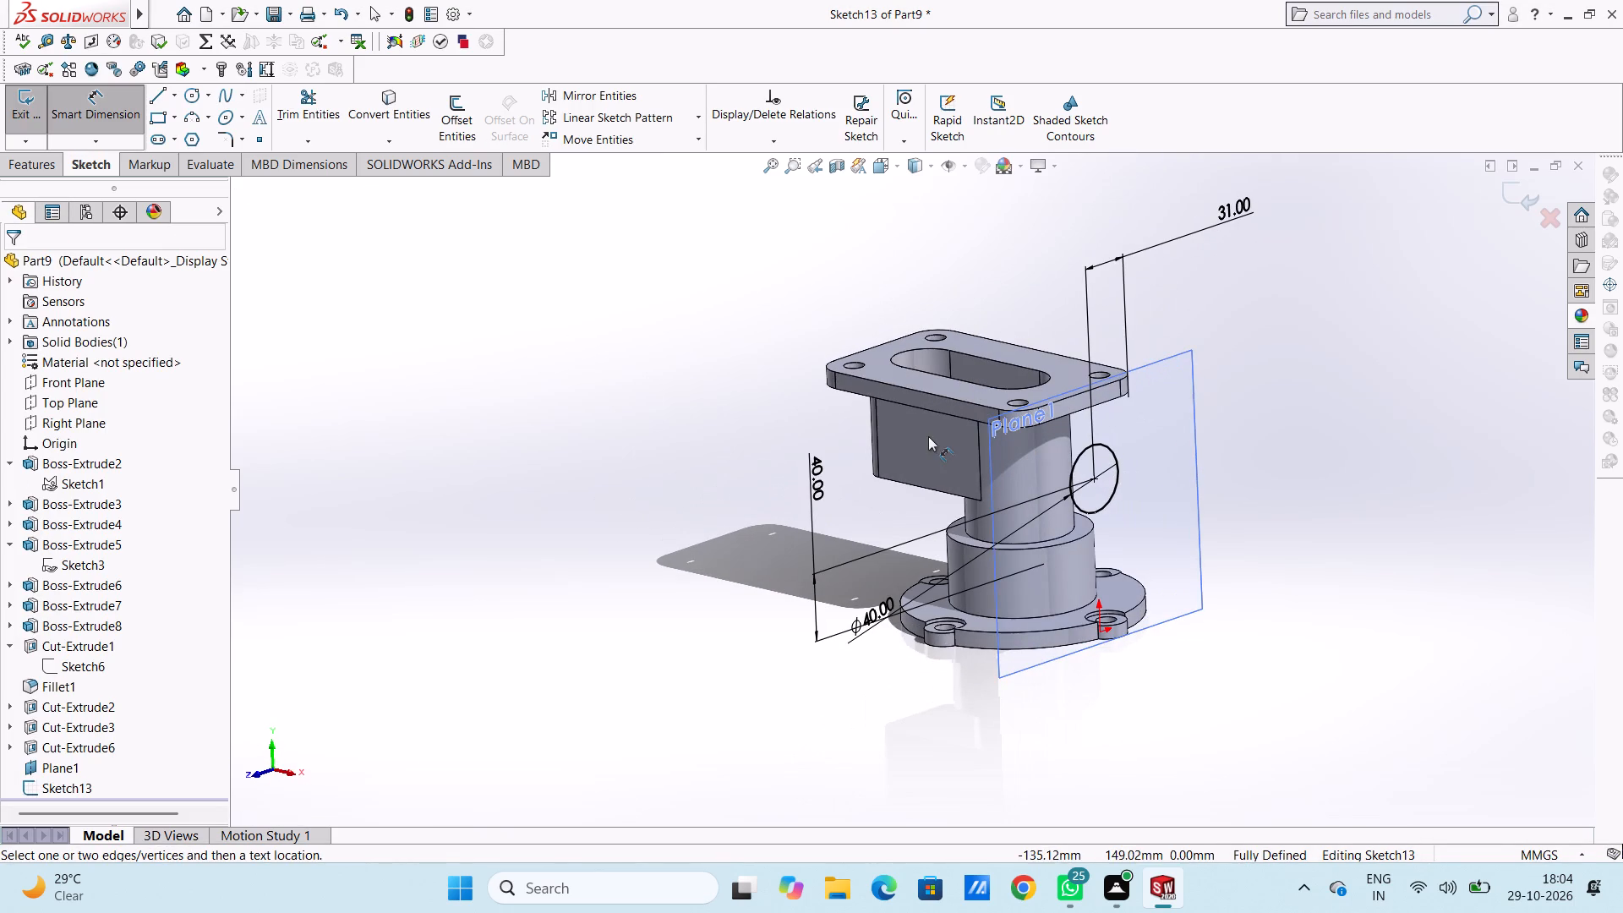
{"action": "left_click", "coordinate": [105, 100]}
{"action": "left_click", "coordinate": [54, 163]}
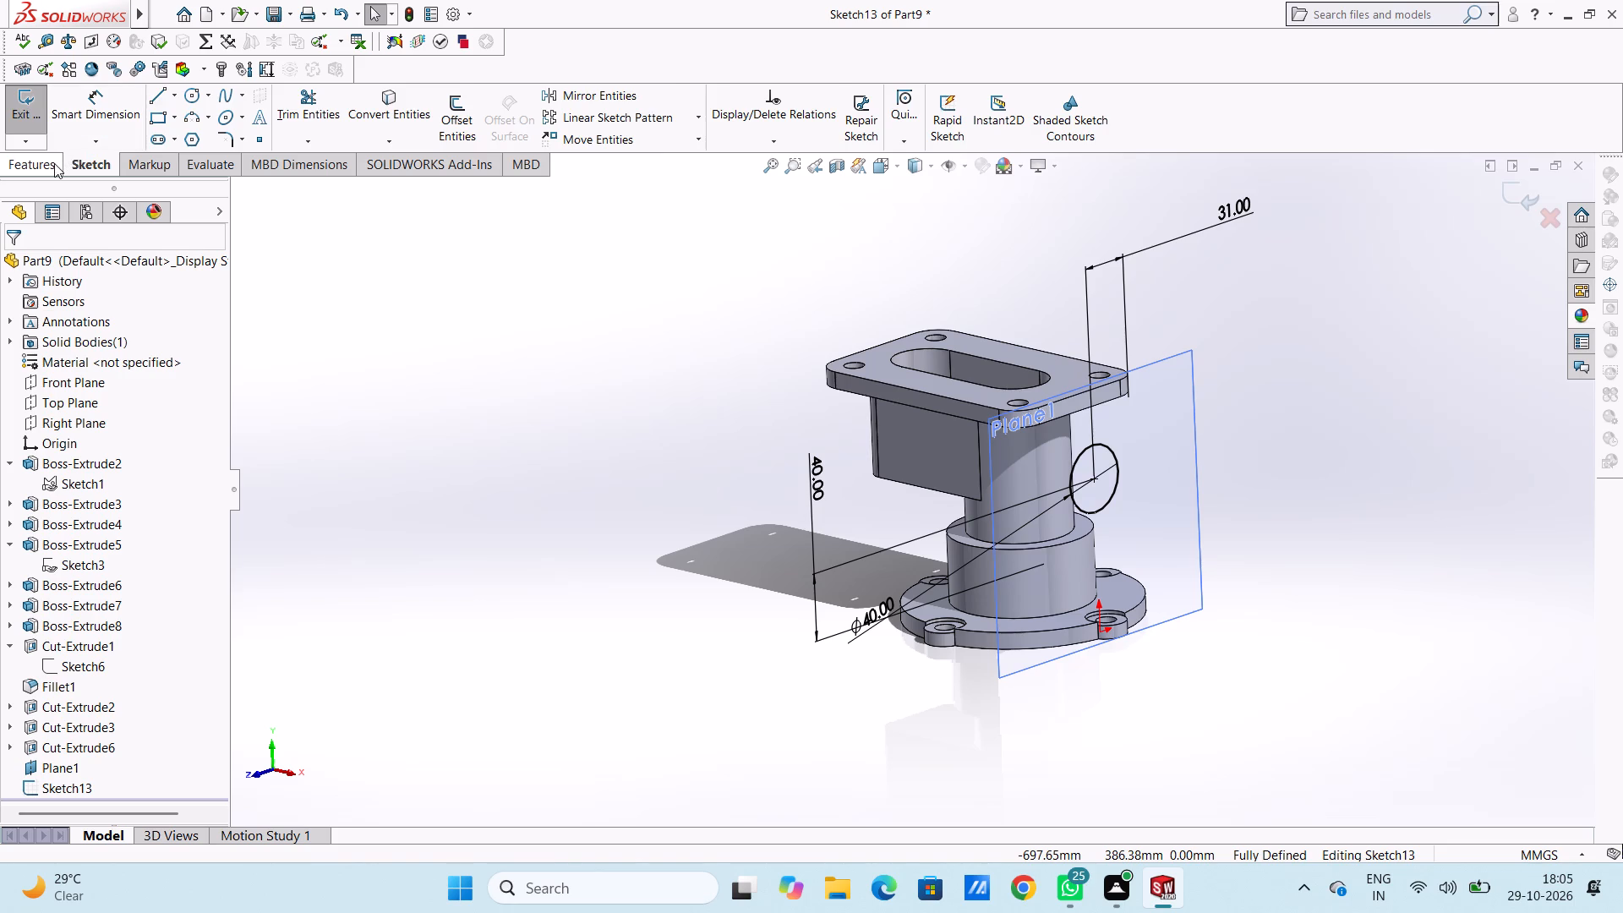
{"action": "left_click", "coordinate": [40, 112]}
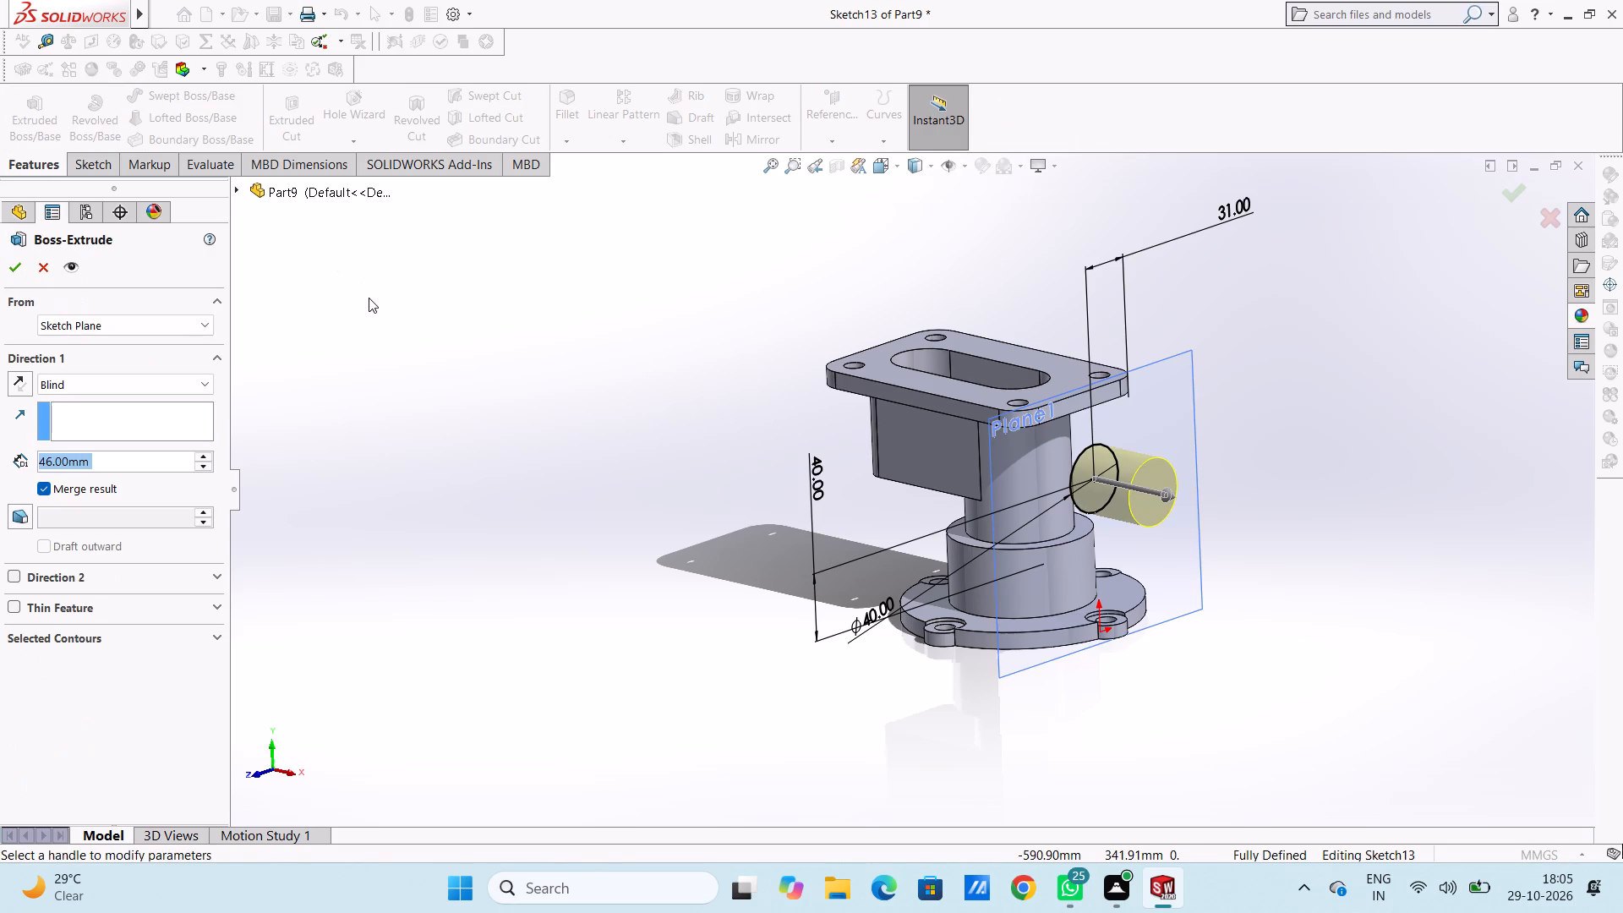
{"action": "left_click", "coordinate": [105, 390]}
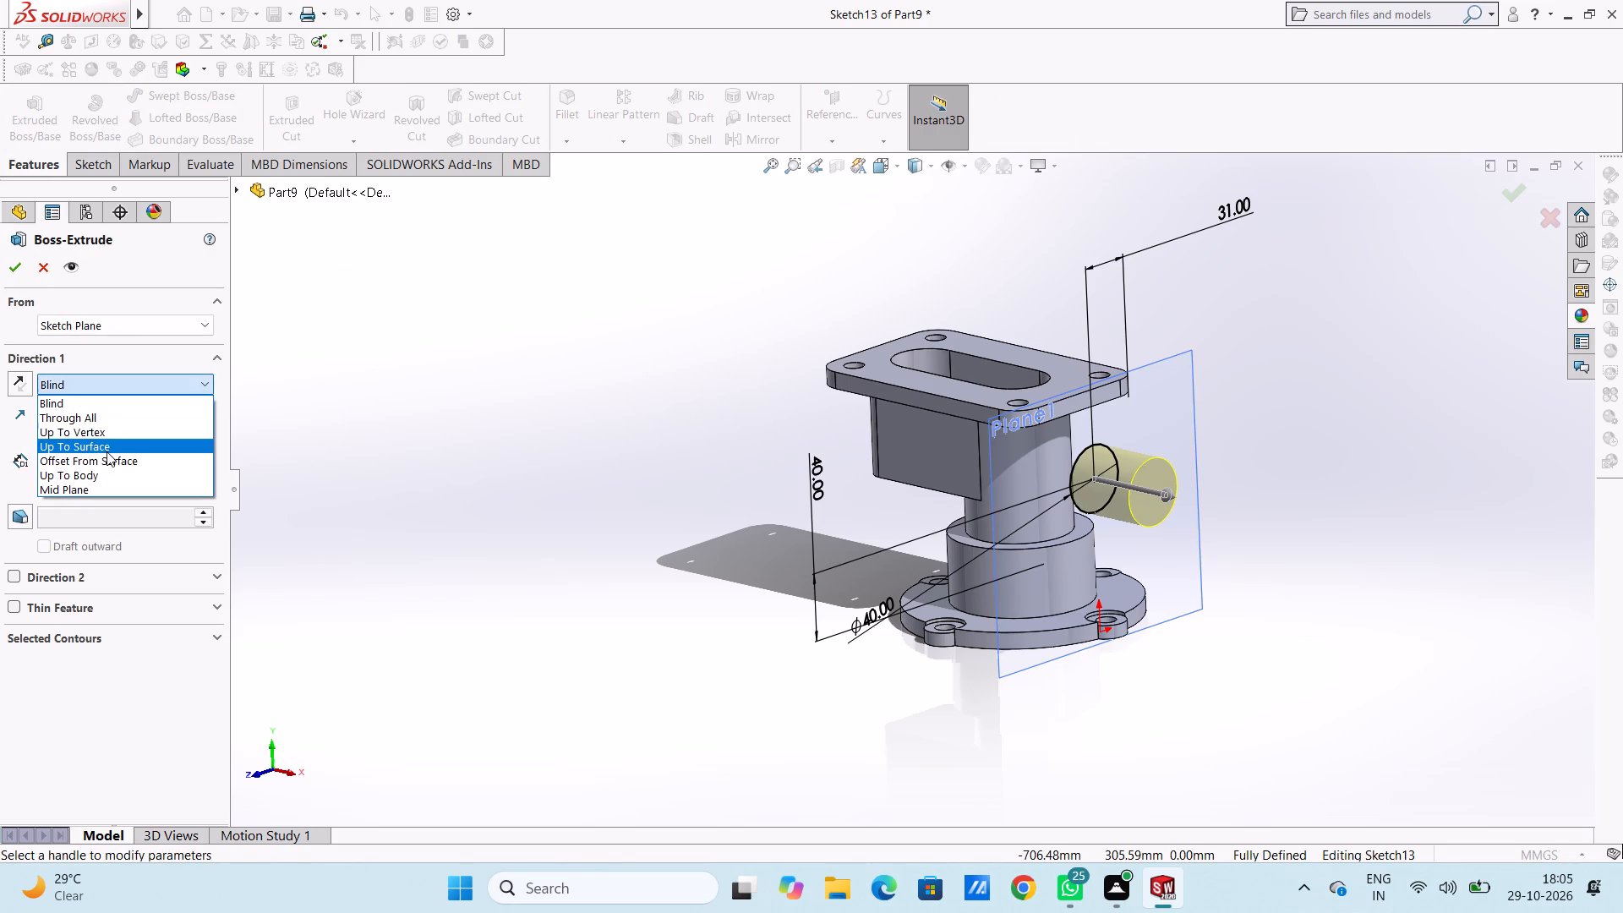
{"action": "left_click", "coordinate": [107, 451]}
{"action": "left_click", "coordinate": [1036, 463]}
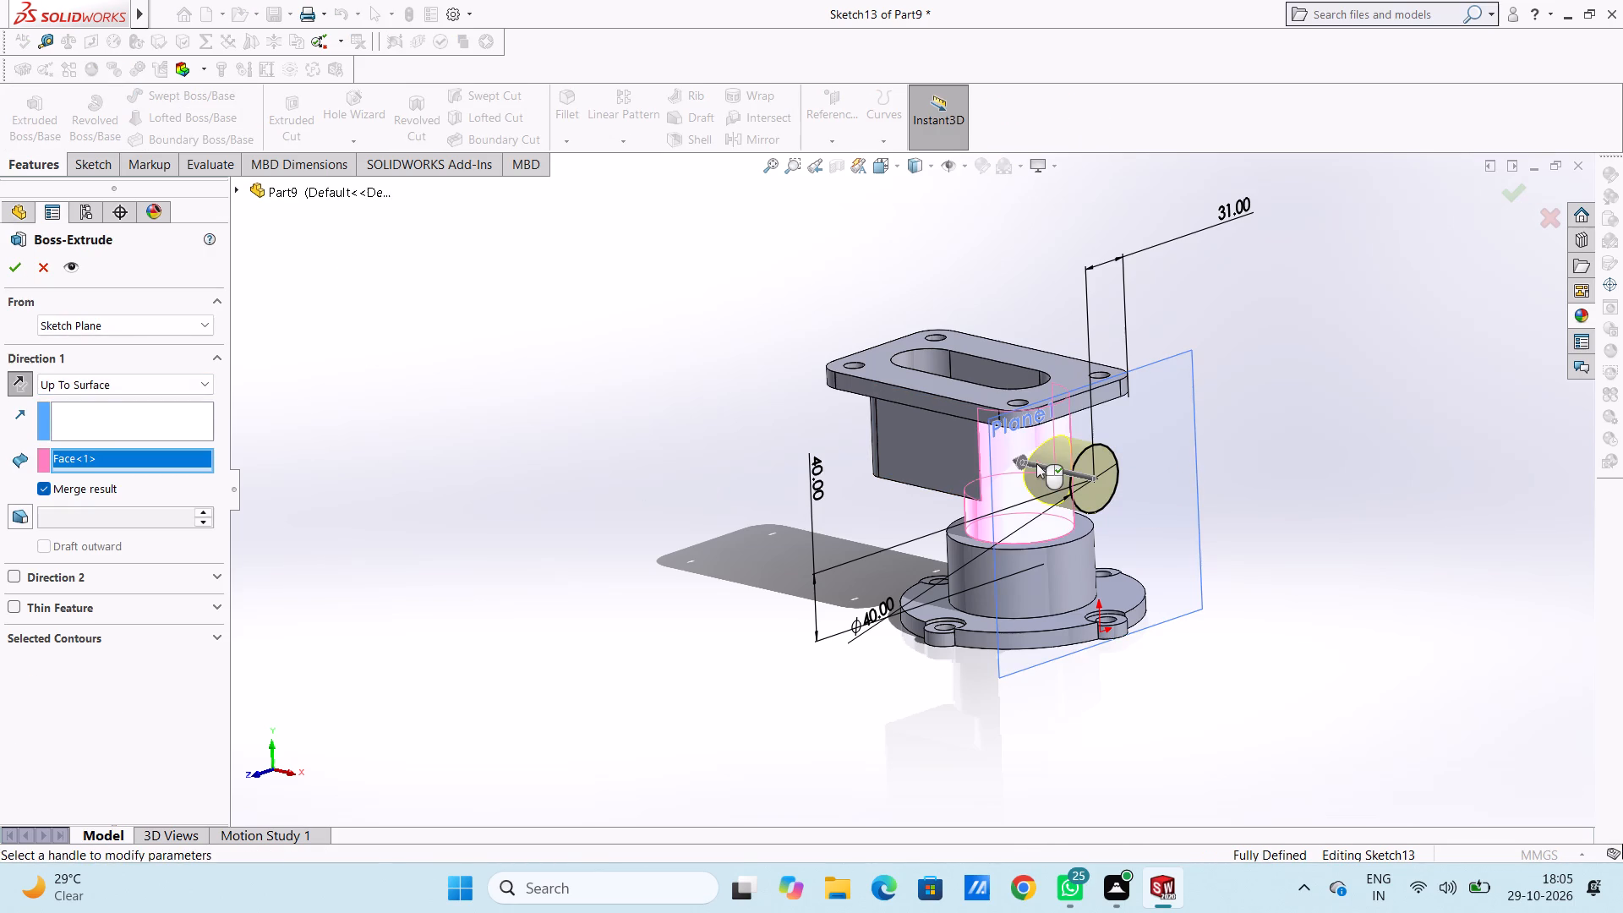
{"action": "left_click", "coordinate": [12, 269]}
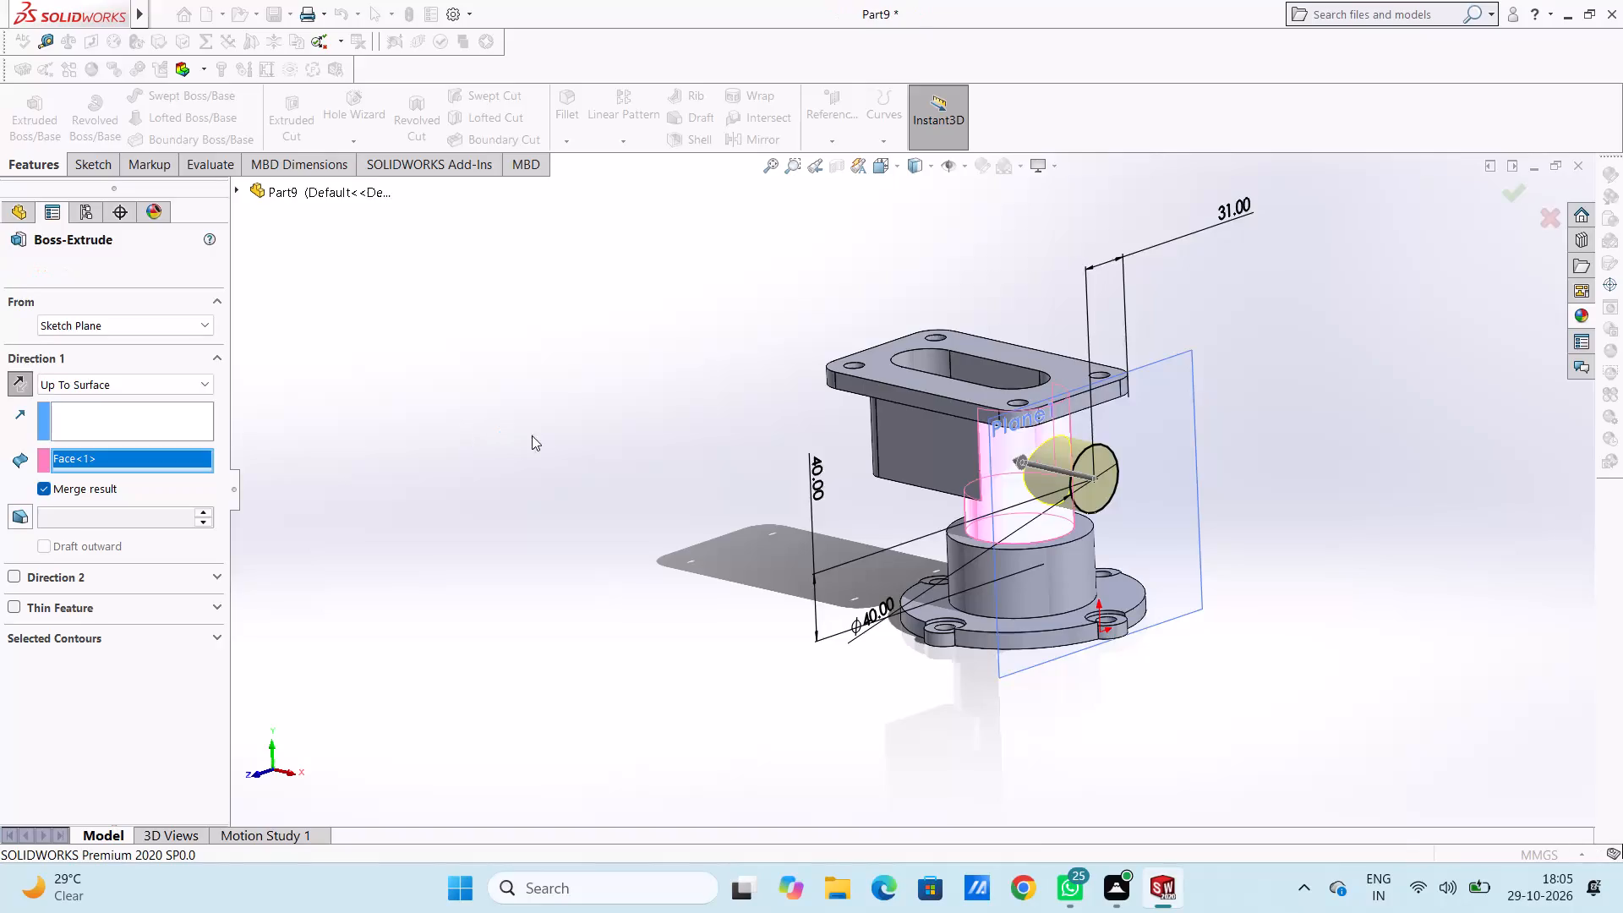
{"action": "left_click", "coordinate": [567, 435]}
{"action": "middle_click_drag", "start_coordinate": [643, 337], "coordinate": [718, 615]}
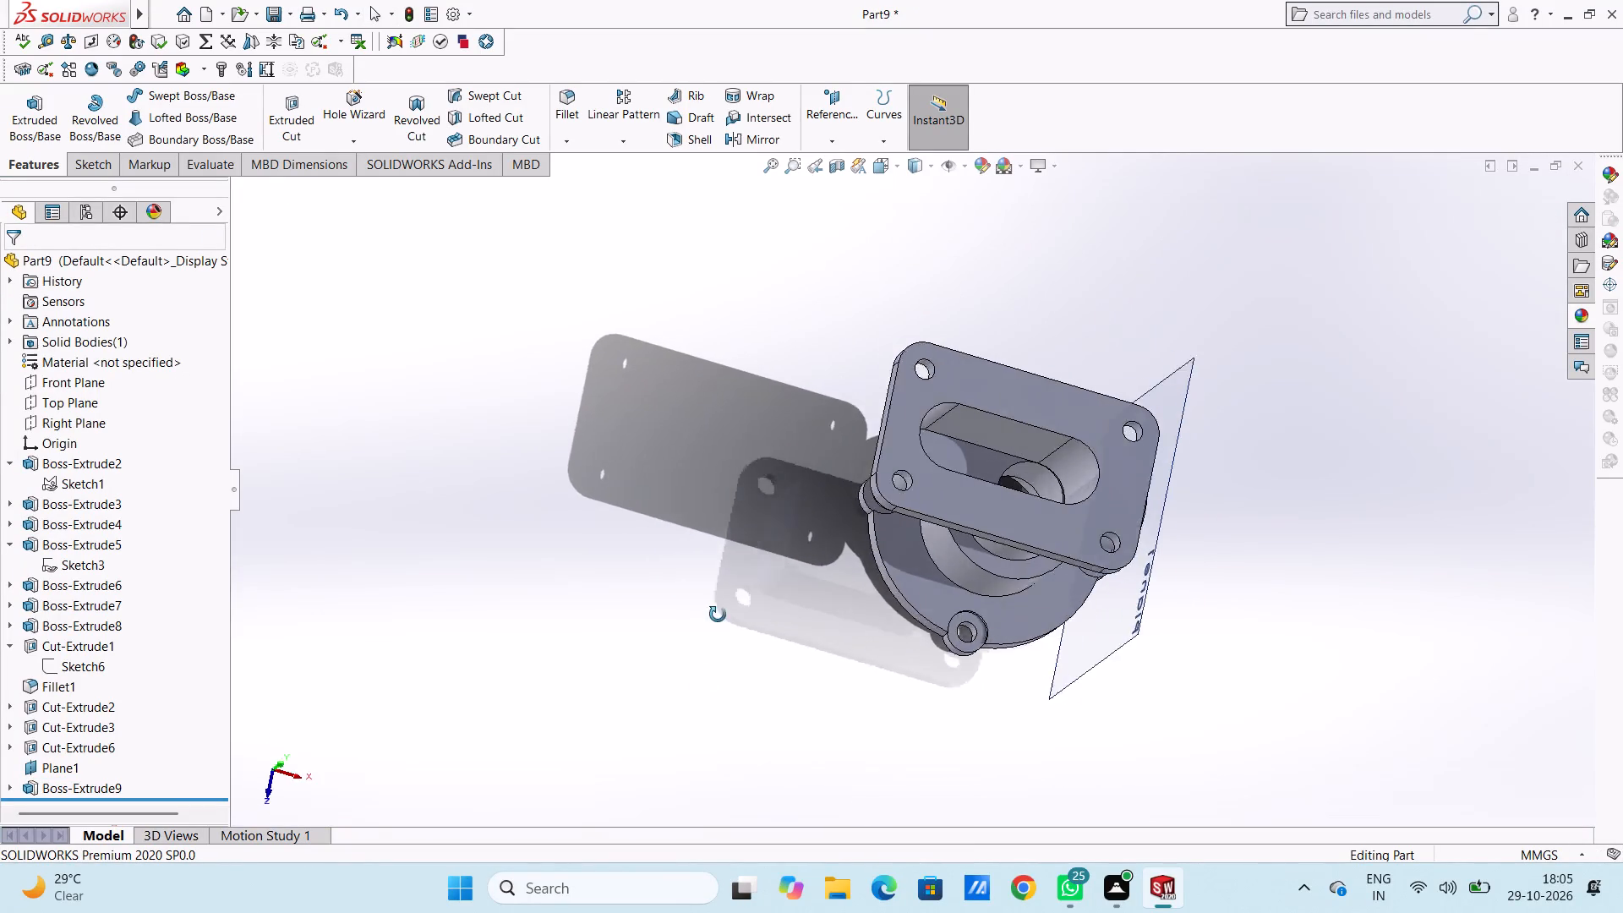
Examine the merged side branch and its junction with the upright tube from above, below and the side.
{"action": "middle_click_drag", "start_coordinate": [718, 615], "coordinate": [743, 623]}
{"action": "scroll", "coordinate": [688, 592], "scroll_direction": "down", "scroll_amount": 1}
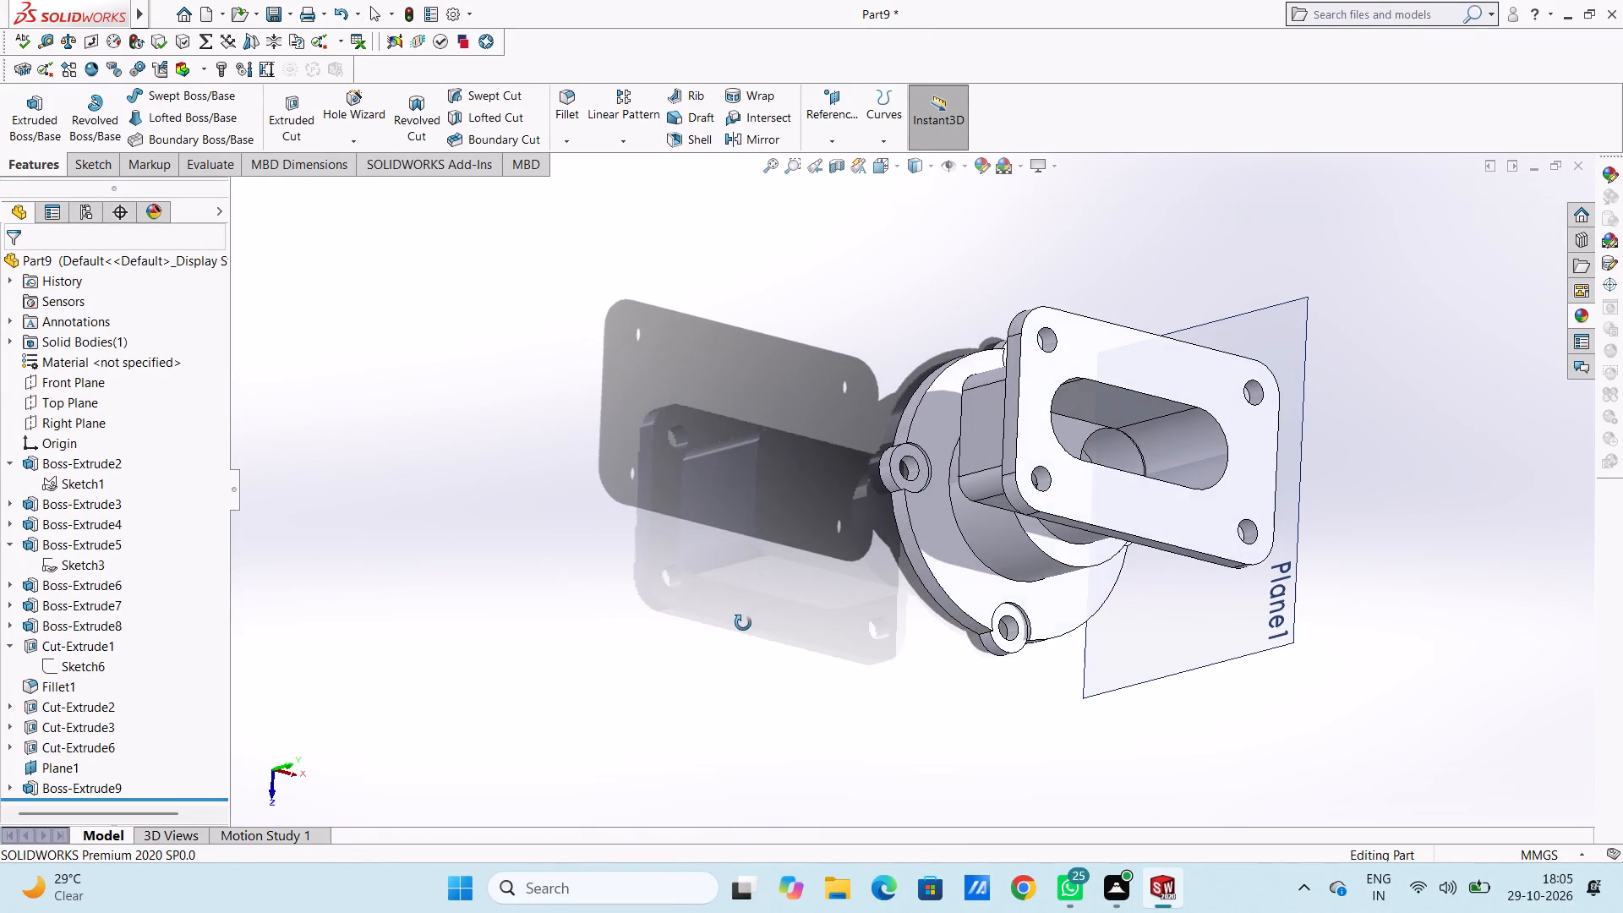
{"action": "middle_click_drag", "start_coordinate": [743, 623], "coordinate": [677, 672]}
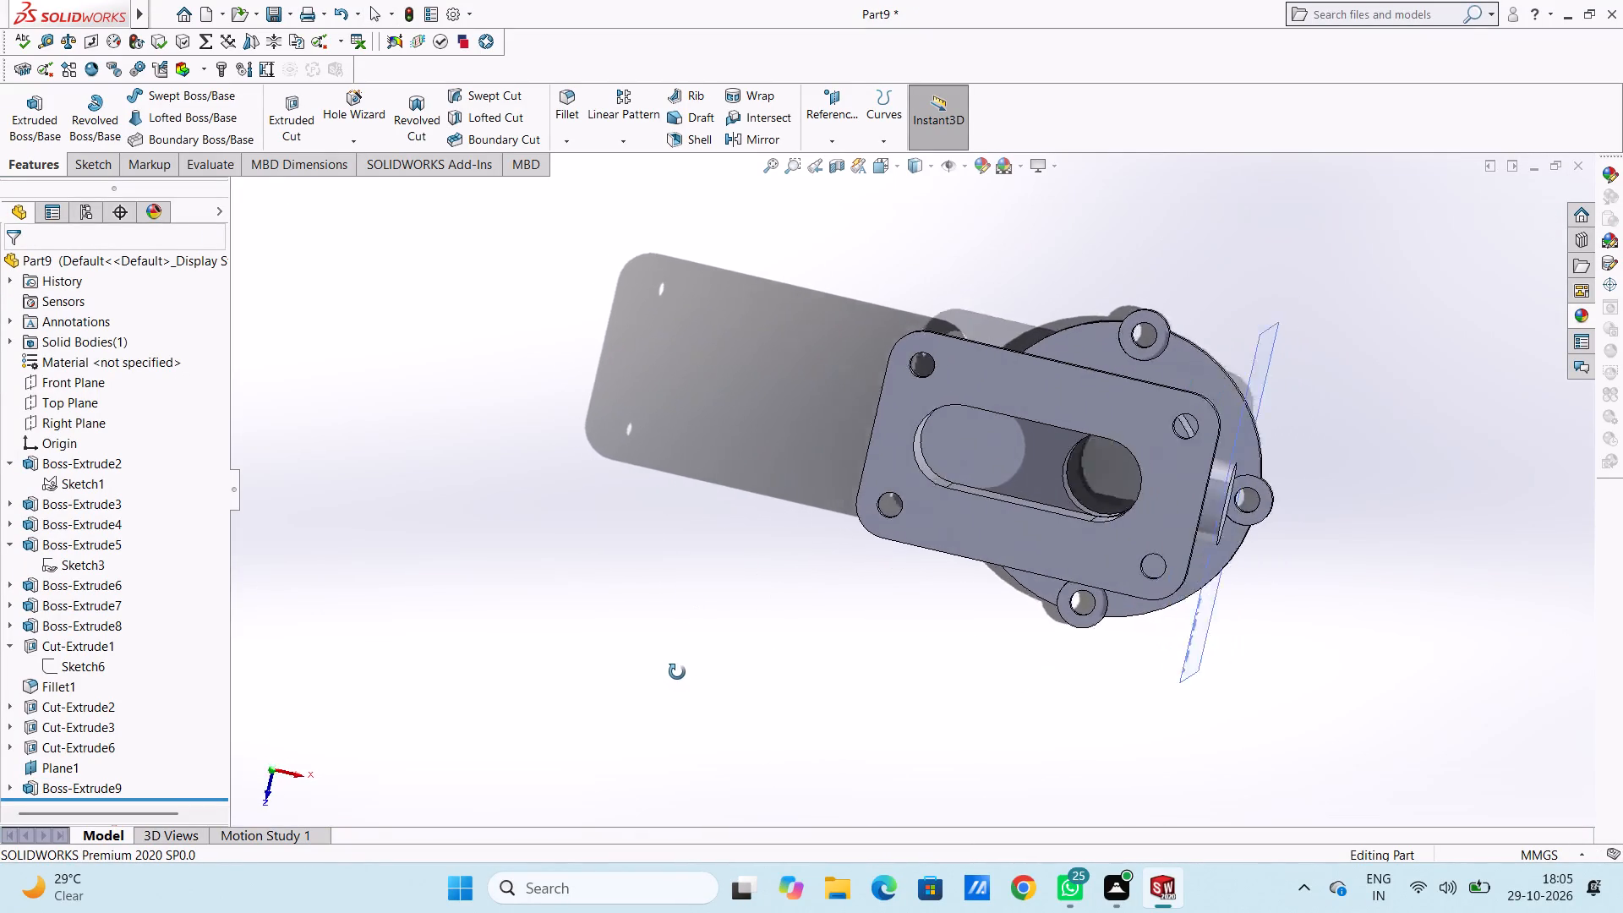
{"action": "middle_click_drag", "start_coordinate": [677, 672], "coordinate": [729, 673]}
{"action": "middle_click", "coordinate": [729, 672]}
{"action": "middle_click_drag", "start_coordinate": [724, 666], "coordinate": [687, 604]}
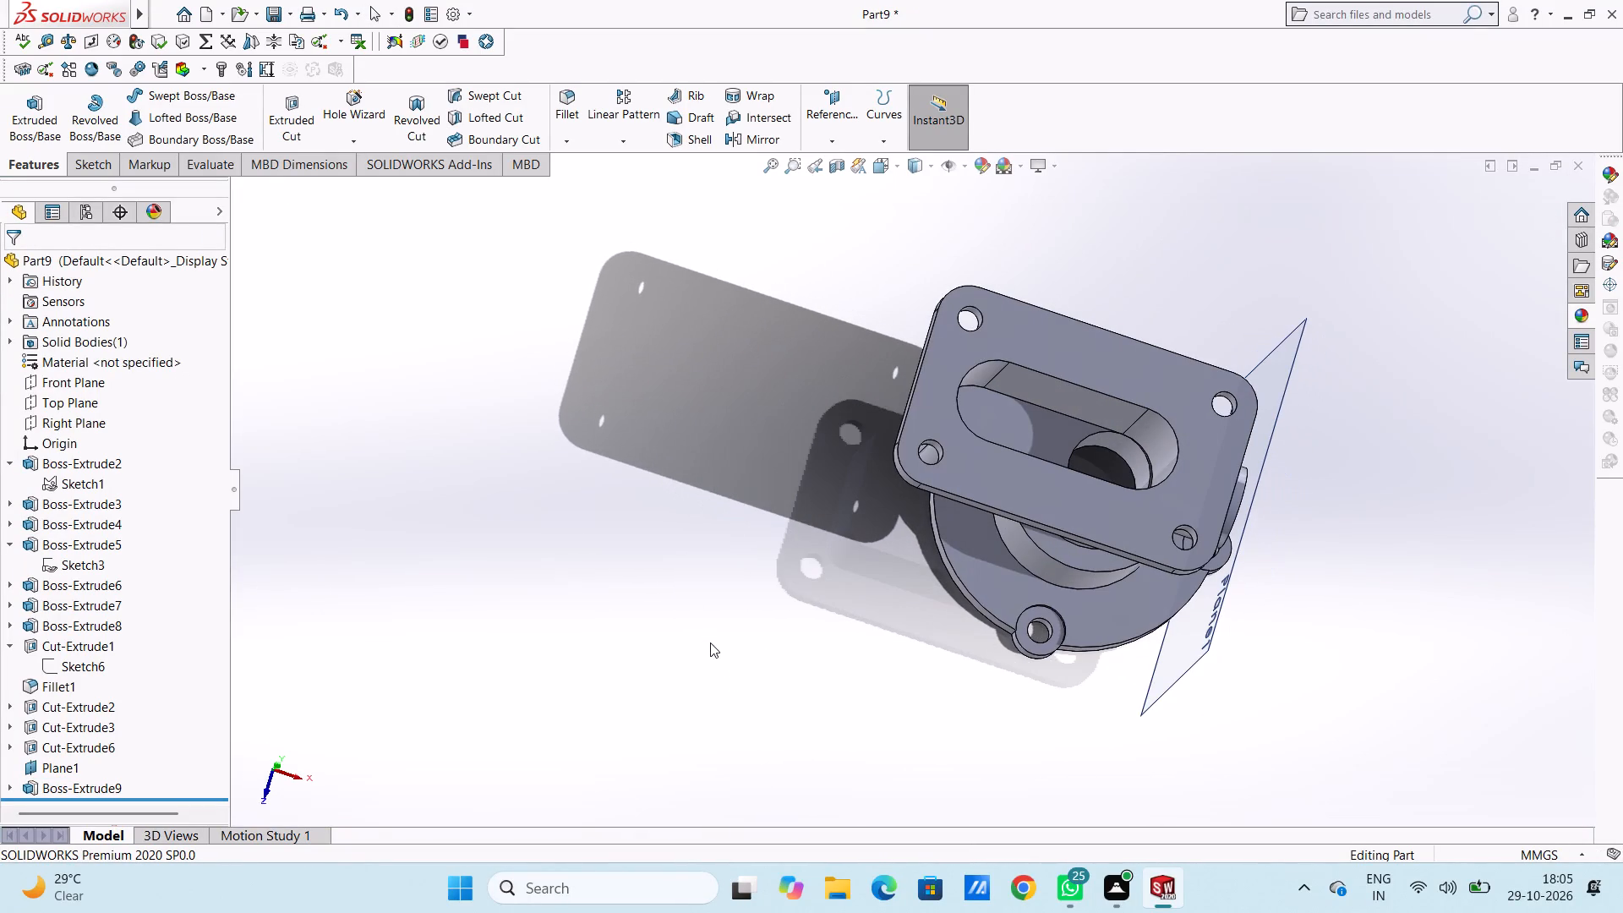
{"action": "middle_click_drag", "start_coordinate": [692, 653], "coordinate": [650, 535]}
{"action": "middle_click_drag", "start_coordinate": [725, 616], "coordinate": [715, 487]}
{"action": "middle_click_drag", "start_coordinate": [801, 616], "coordinate": [822, 584]}
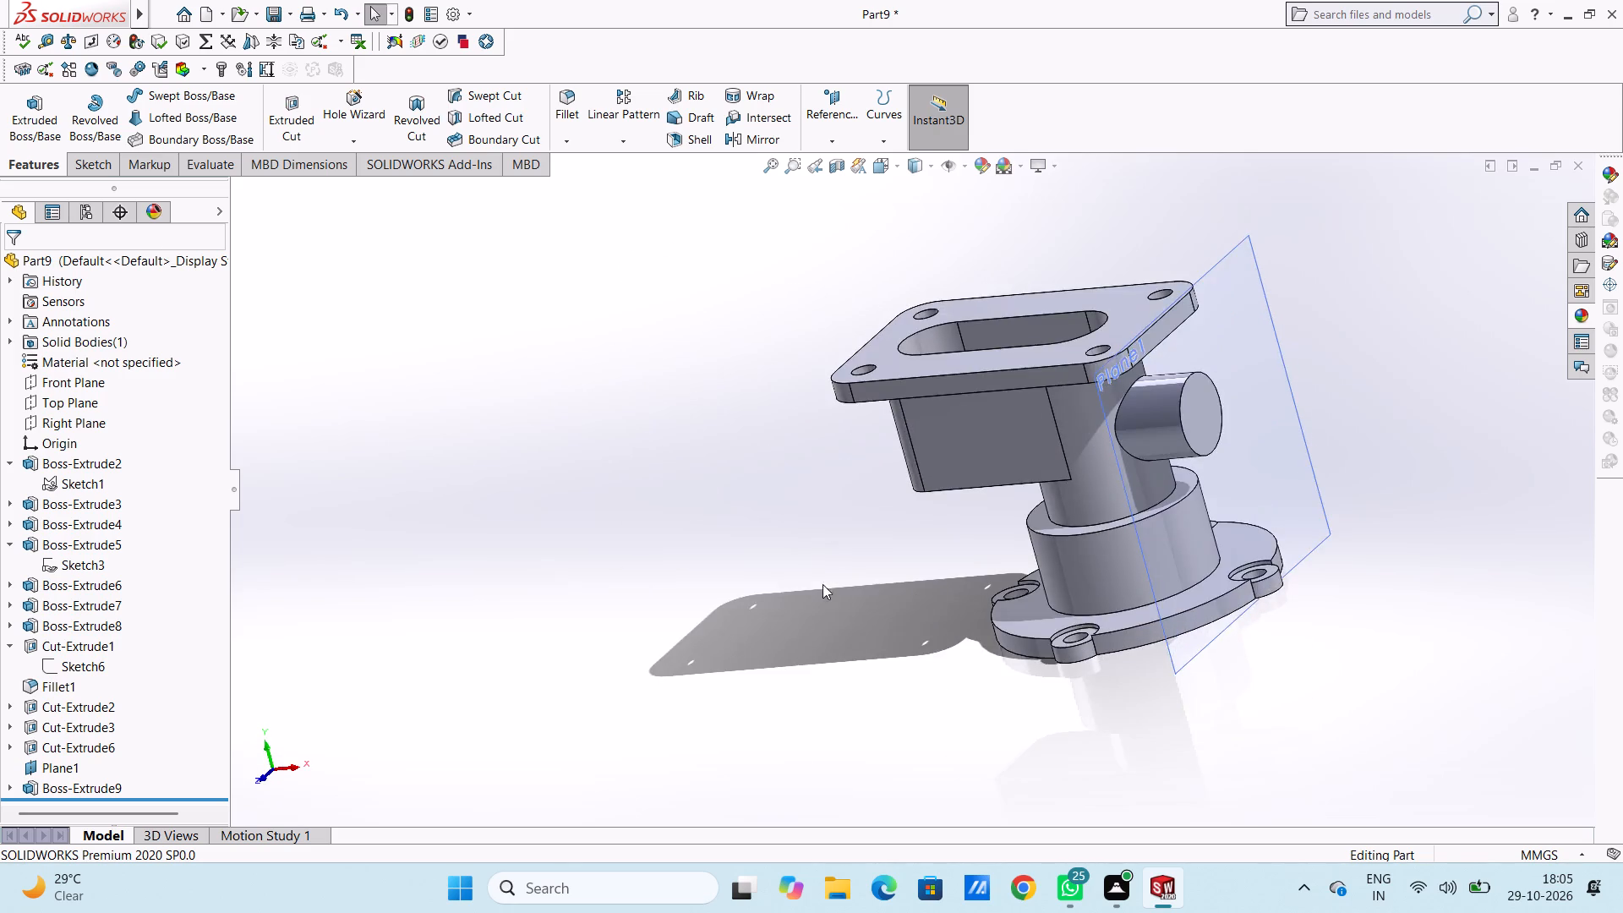
{"action": "middle_click_drag", "start_coordinate": [822, 584], "coordinate": [719, 528]}
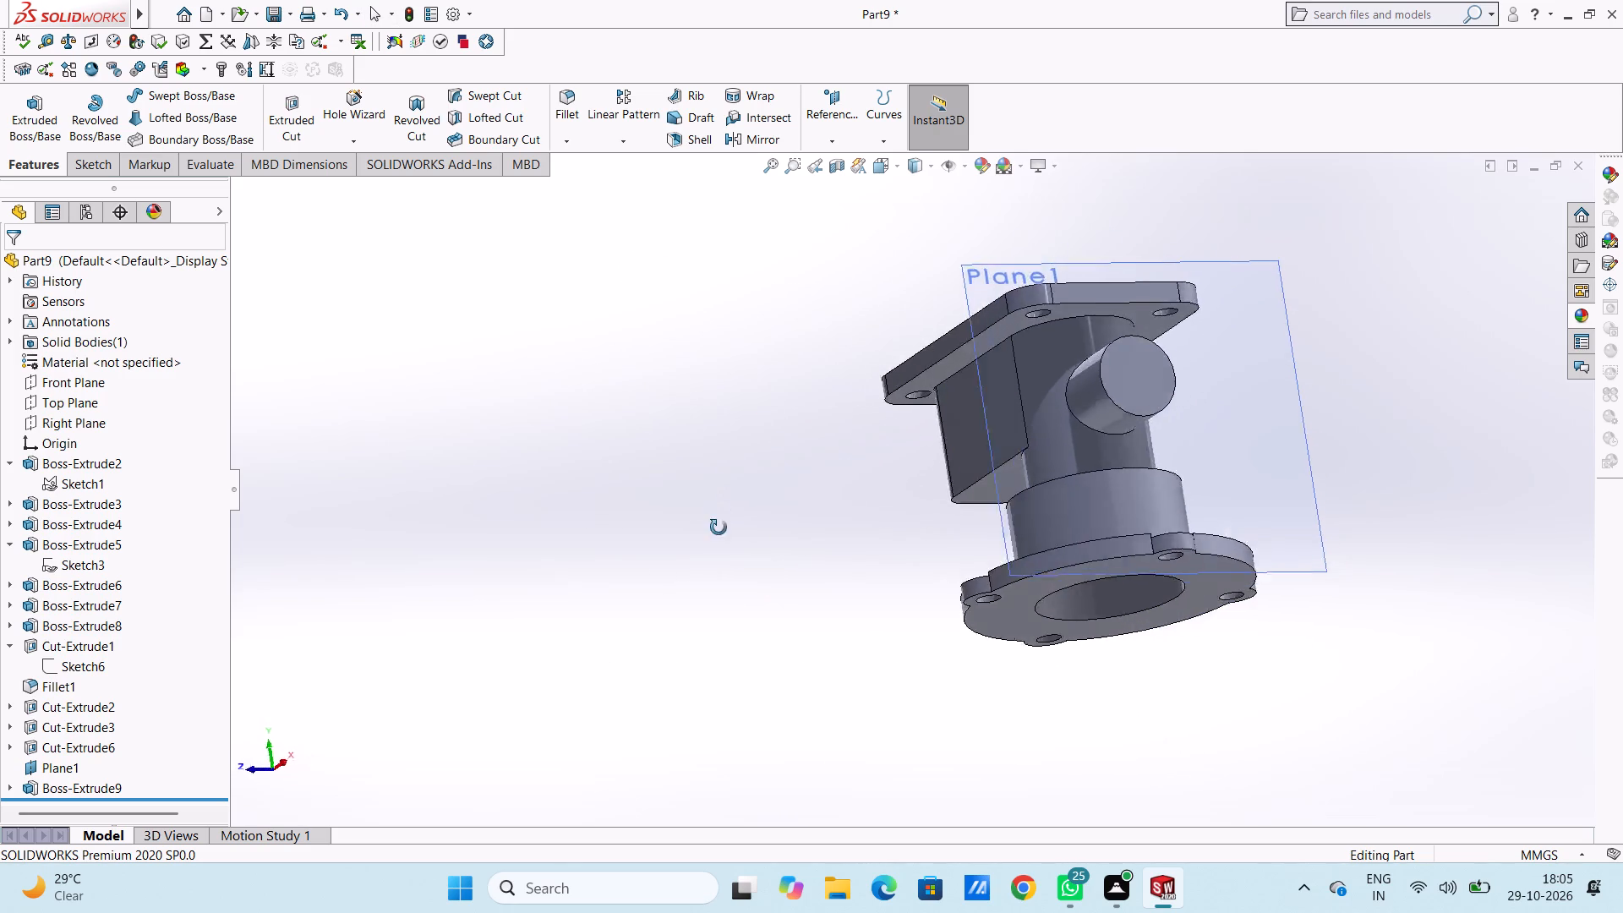
{"action": "middle_click_drag", "start_coordinate": [719, 528], "coordinate": [747, 582]}
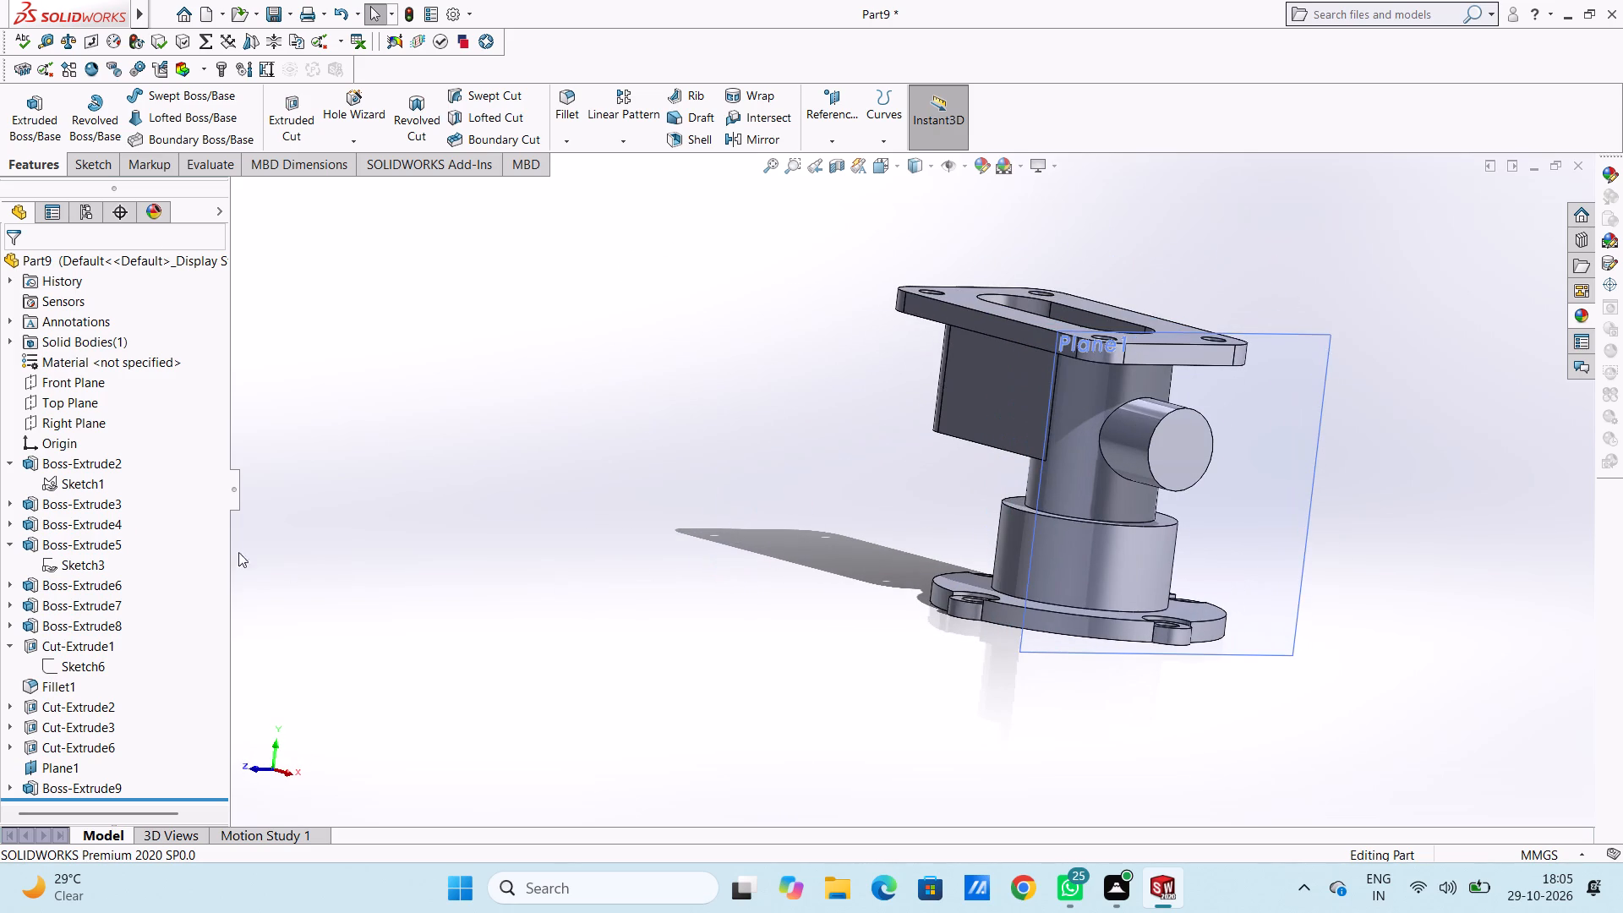
Hide the offset plane Plane1 that was used to build the side branch.
{"action": "scroll", "coordinate": [134, 535], "scroll_direction": "down", "scroll_amount": 5}
{"action": "scroll", "coordinate": [107, 652], "scroll_direction": "up", "scroll_amount": 6}
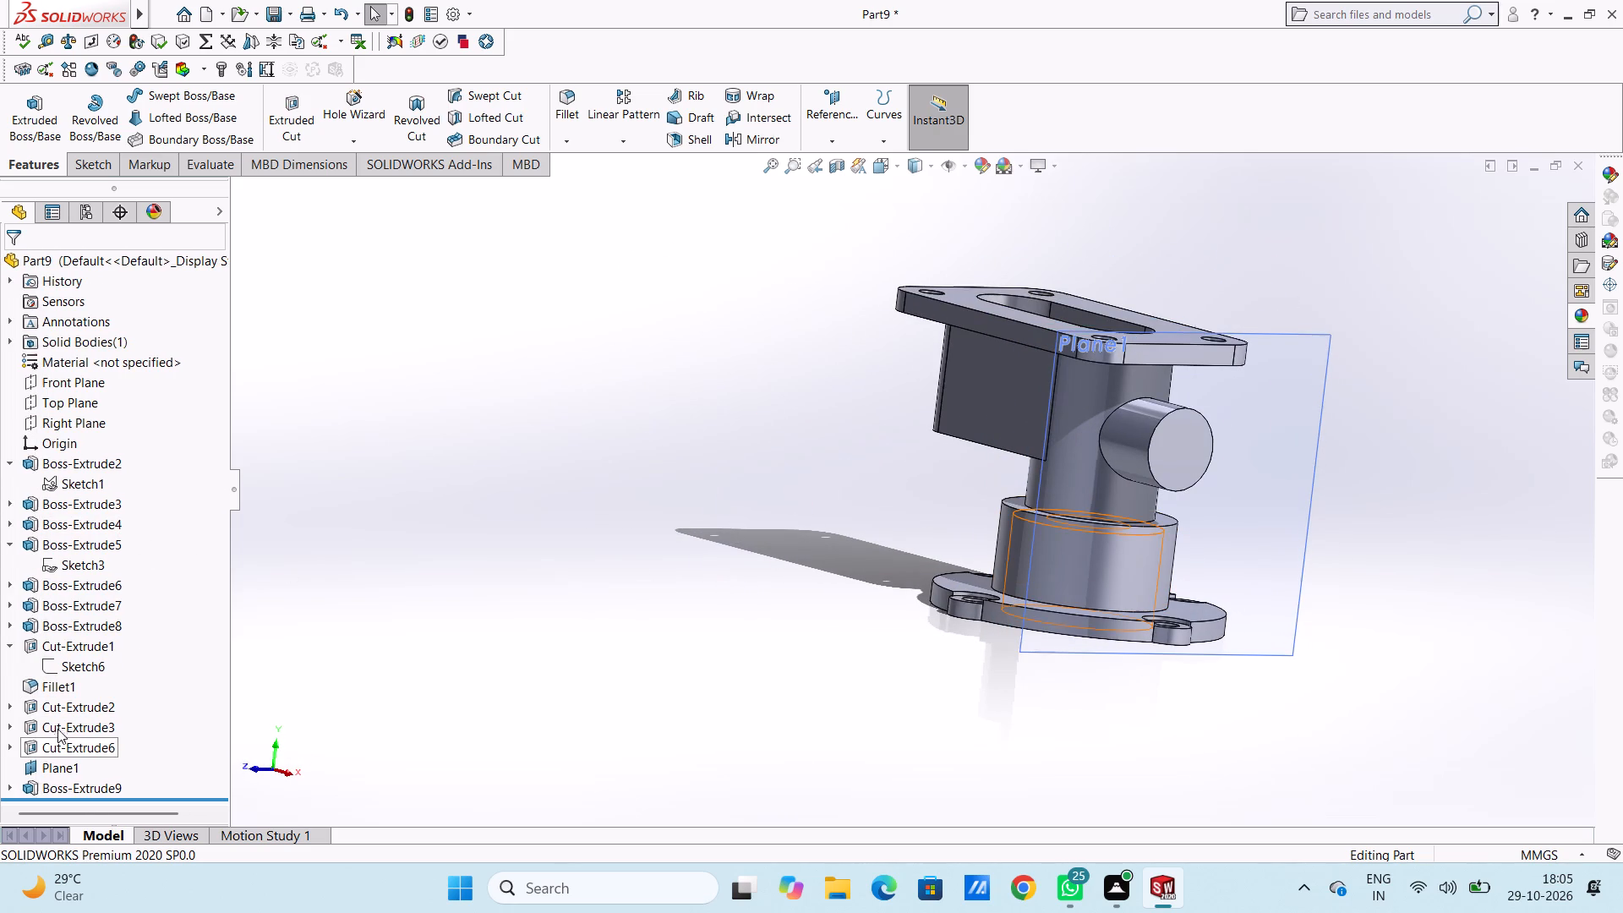
{"action": "left_click", "coordinate": [74, 770]}
{"action": "left_click", "coordinate": [112, 746]}
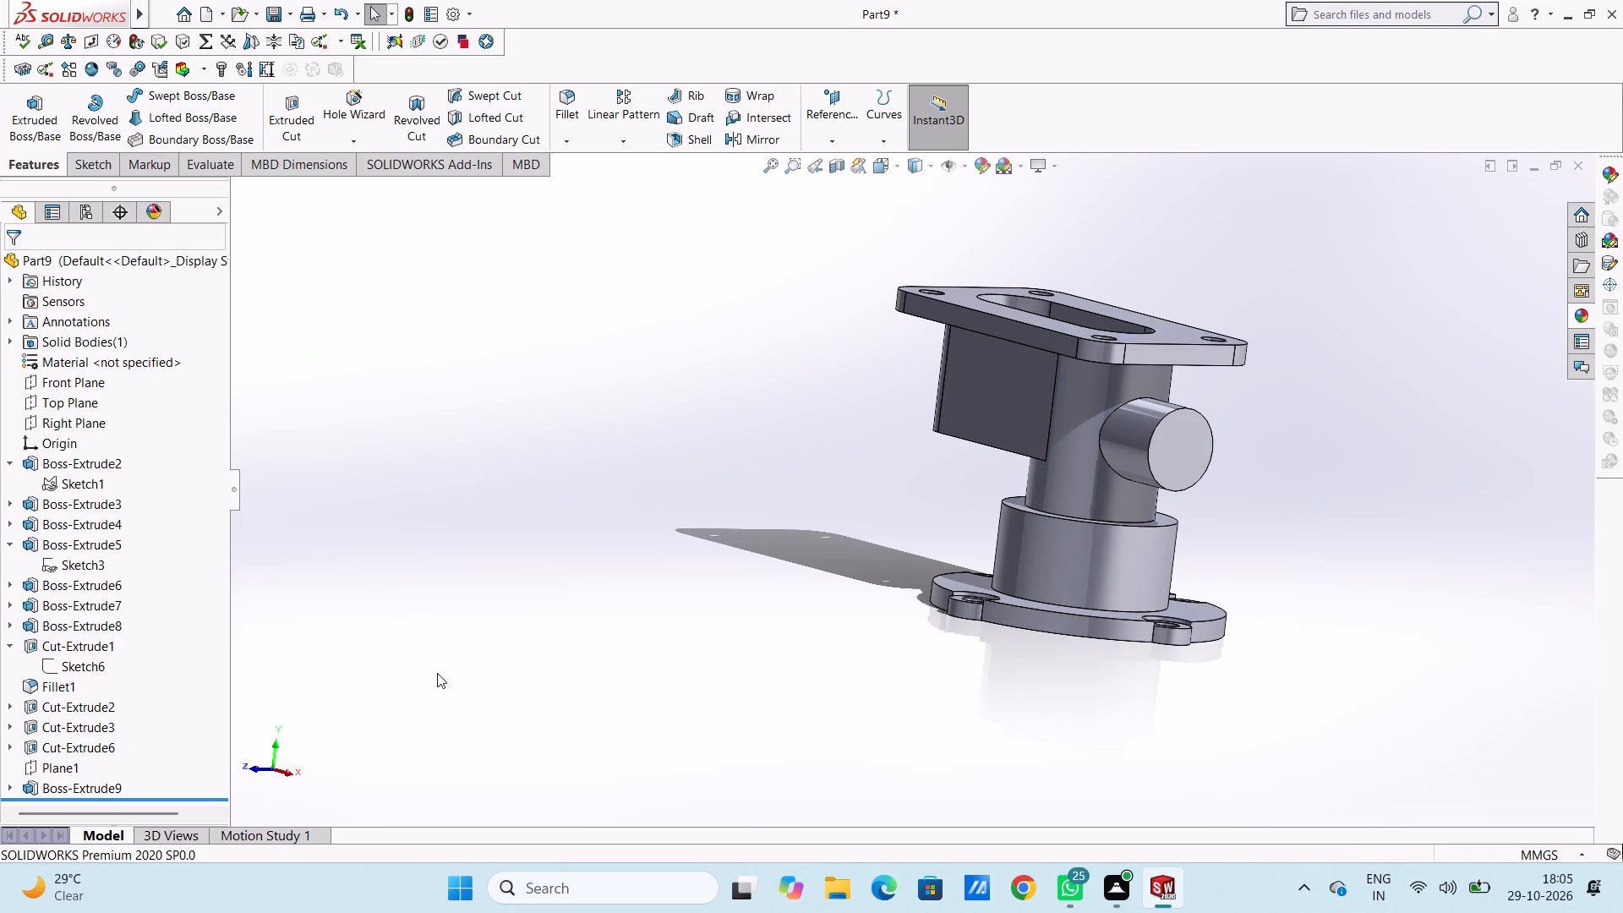
{"action": "left_click", "coordinate": [446, 672]}
Start a sketch on the side branch's flat end face and draw a concentric circle of about 12.9 mm radius.
{"action": "key", "text": "ctrl+4"}
{"action": "scroll", "coordinate": [554, 592], "scroll_direction": "up", "scroll_amount": 4}
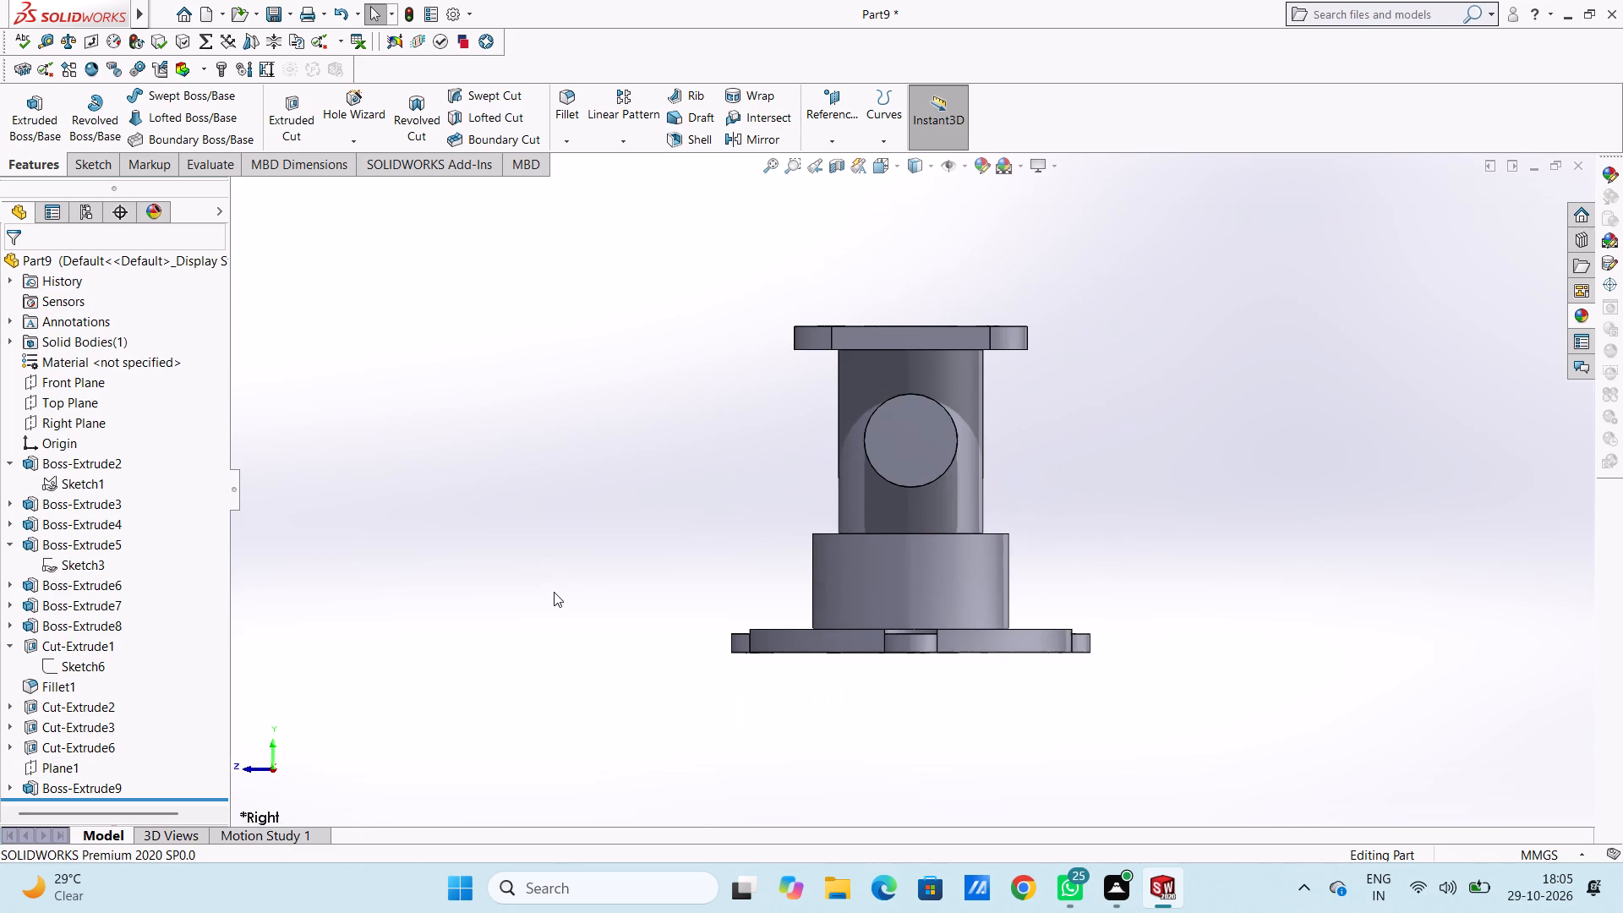
{"action": "scroll", "coordinate": [949, 430], "scroll_direction": "down", "scroll_amount": 2}
{"action": "left_click", "coordinate": [874, 463]}
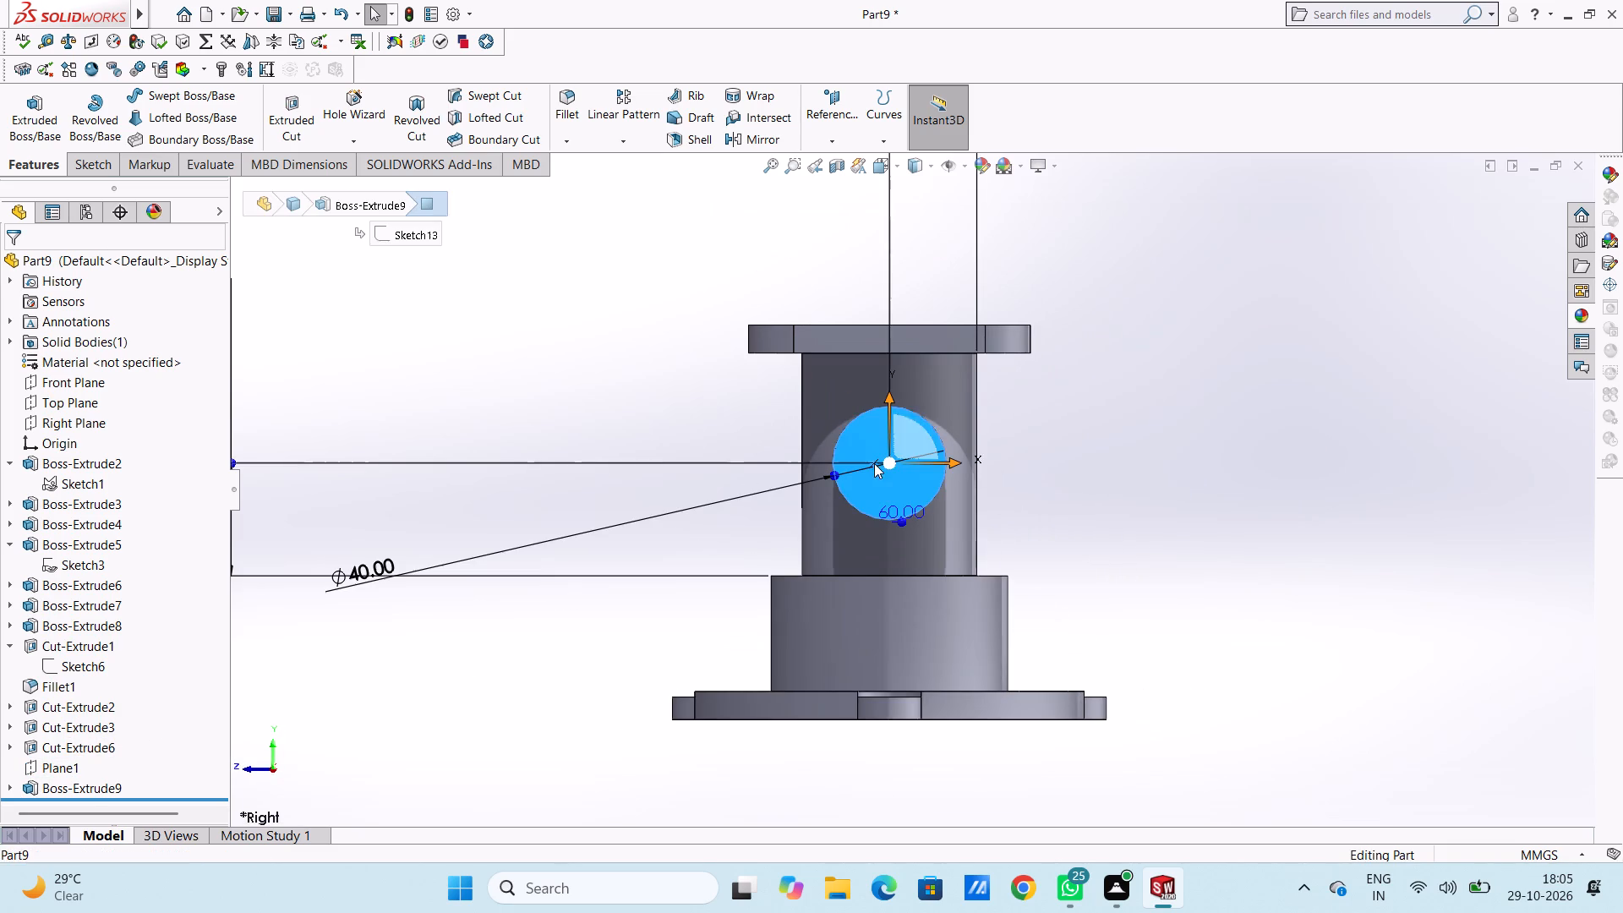
{"action": "left_click_drag", "start_coordinate": [950, 416], "coordinate": [937, 416]}
{"action": "left_click", "coordinate": [618, 418]}
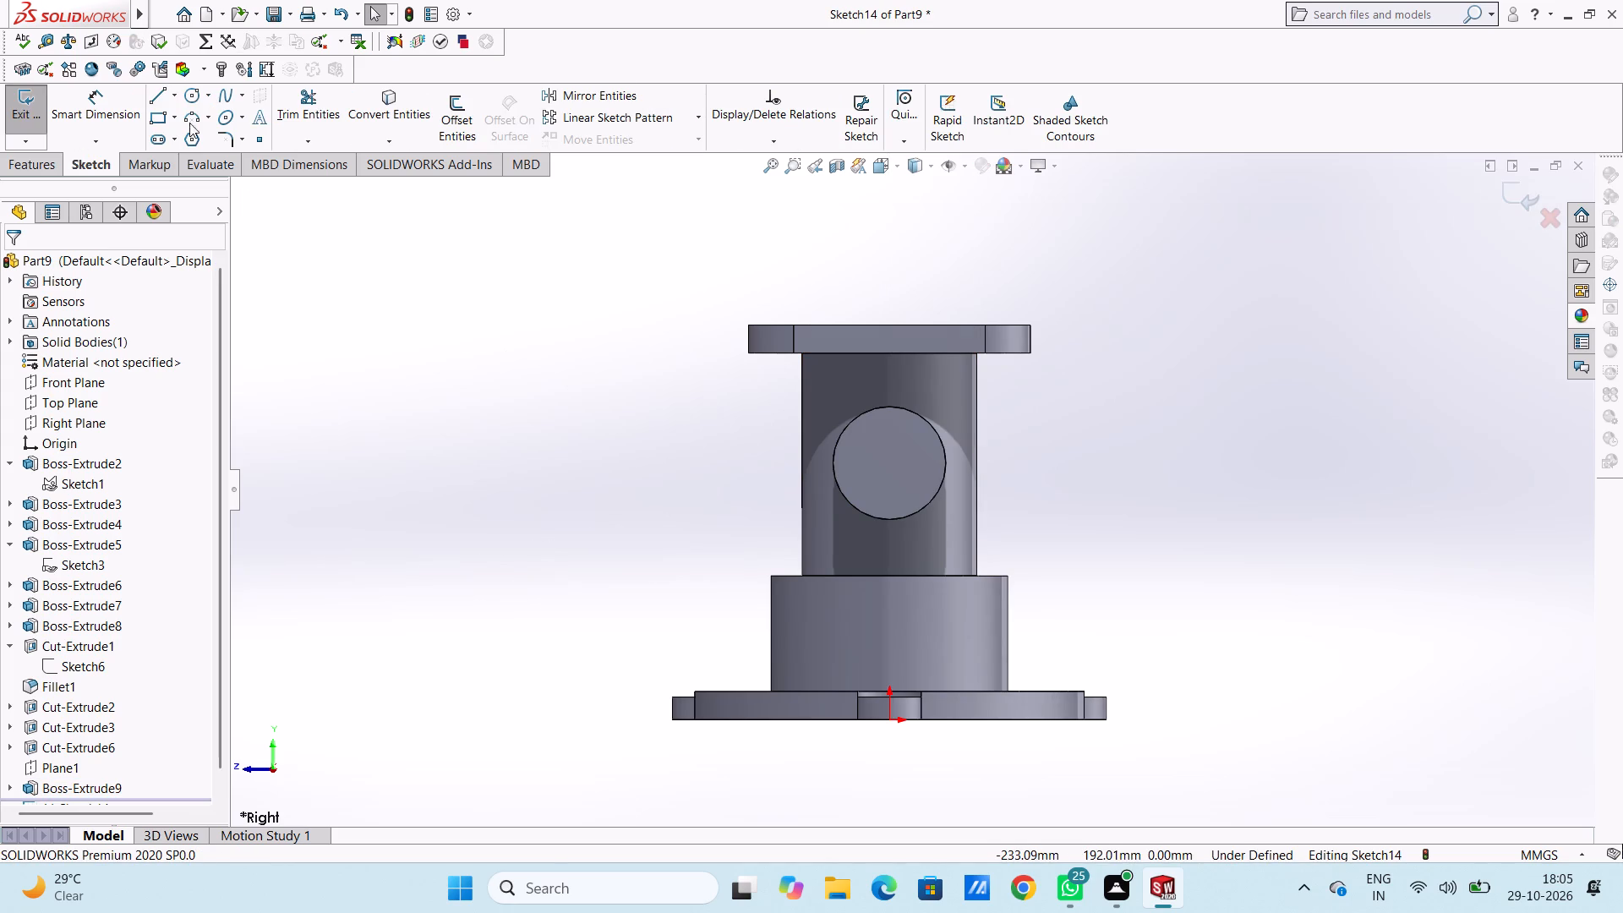
{"action": "left_click", "coordinate": [187, 97]}
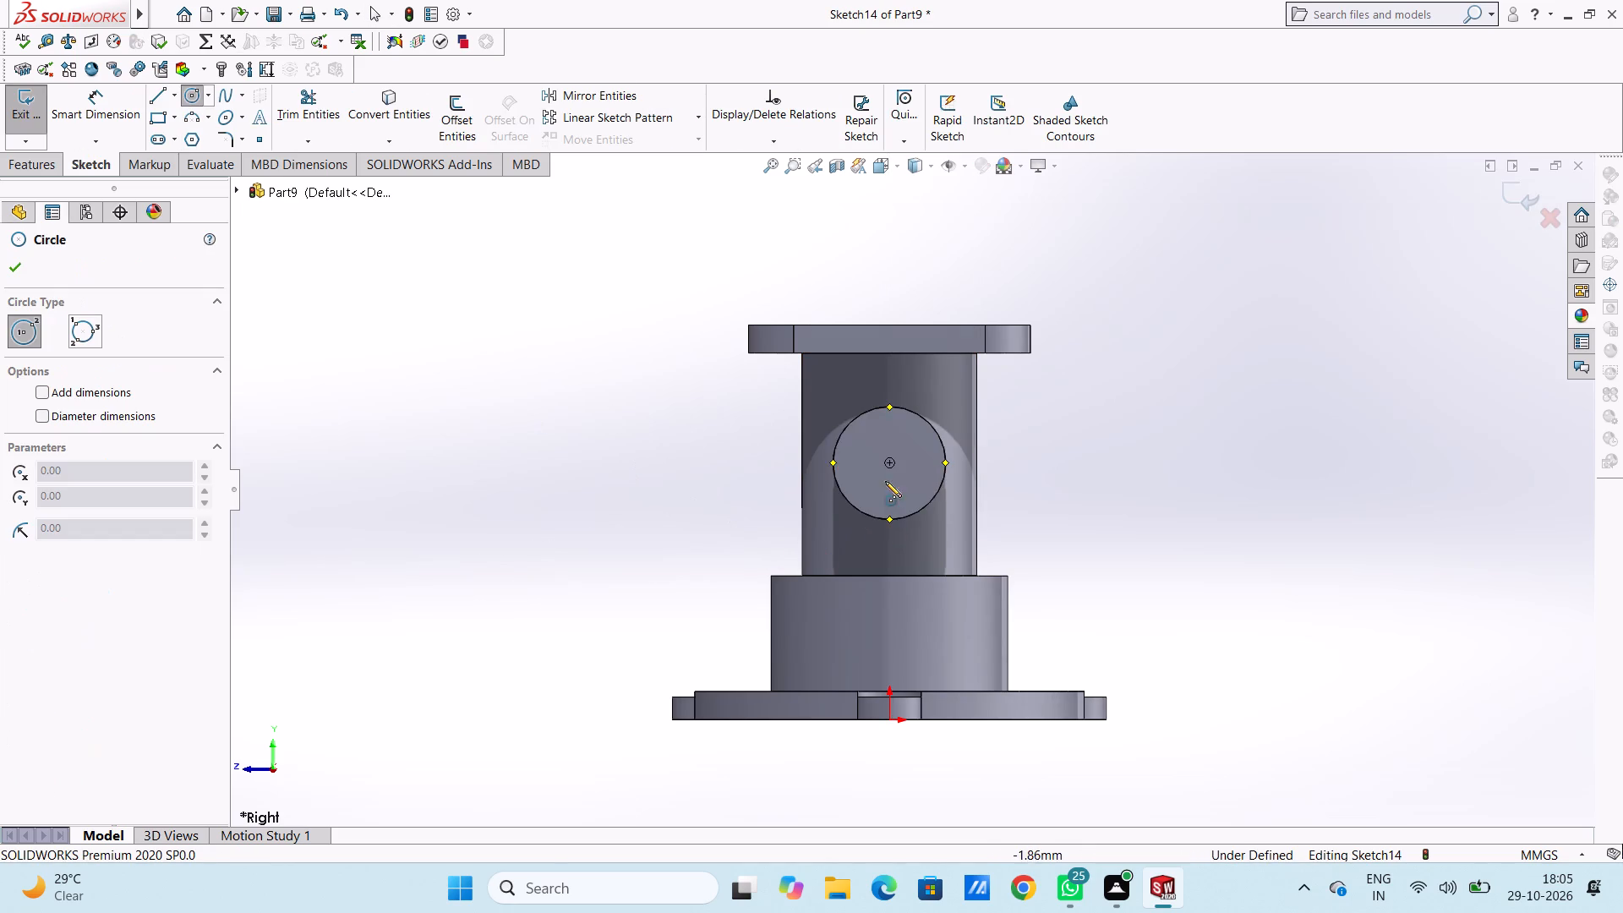
{"action": "left_click", "coordinate": [890, 462]}
{"action": "left_click", "coordinate": [911, 492]}
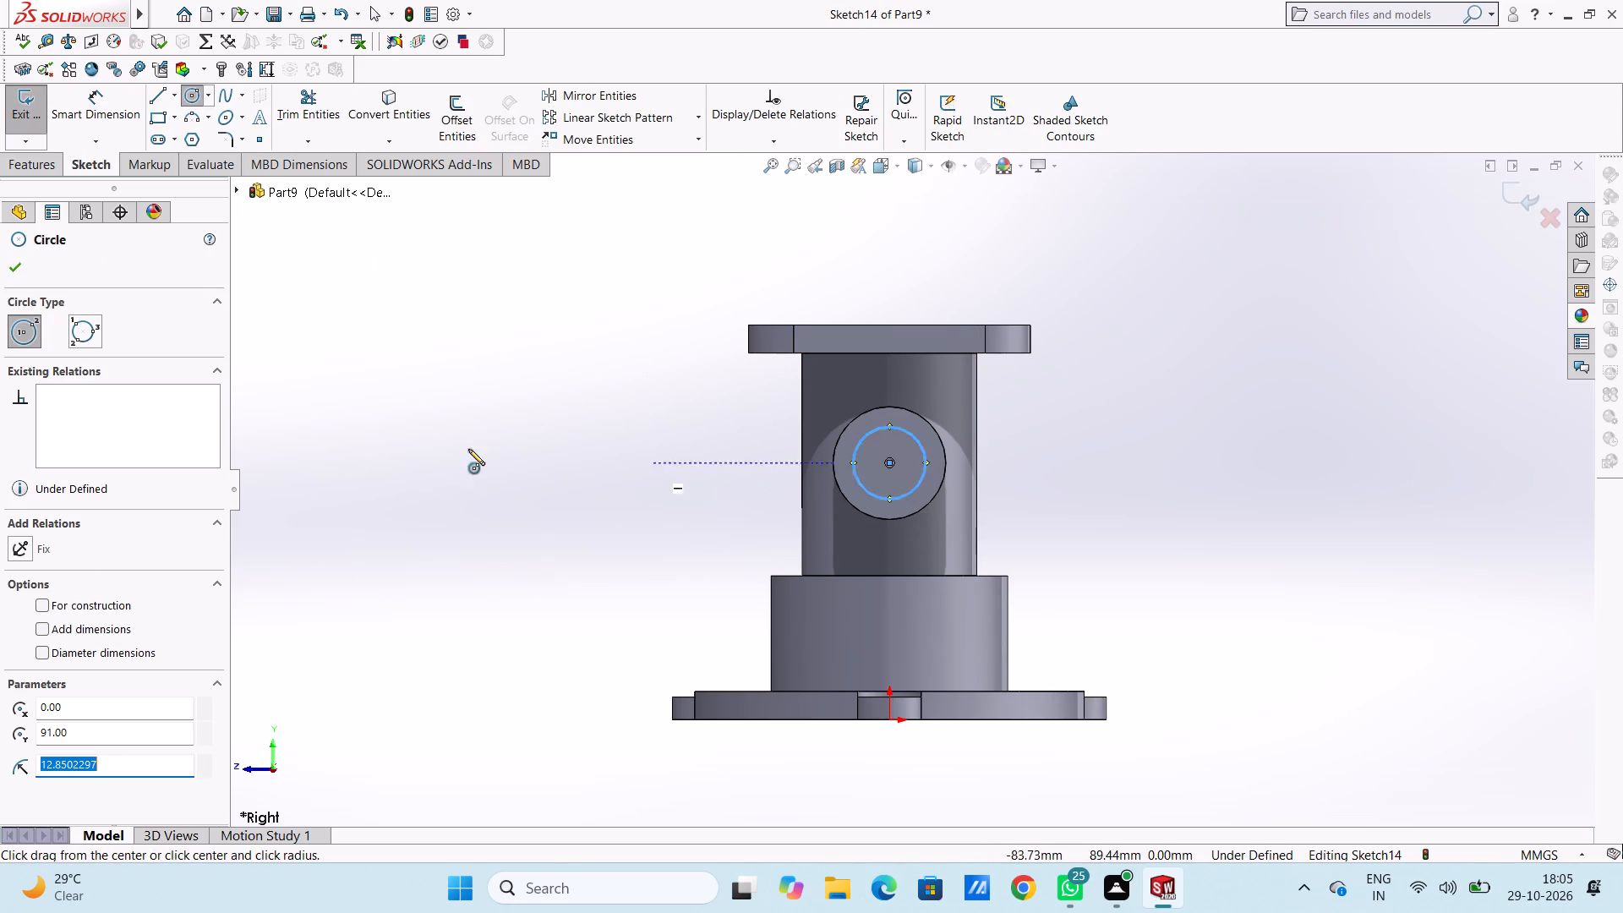
{"action": "left_click", "coordinate": [19, 257]}
{"action": "left_click", "coordinate": [410, 395]}
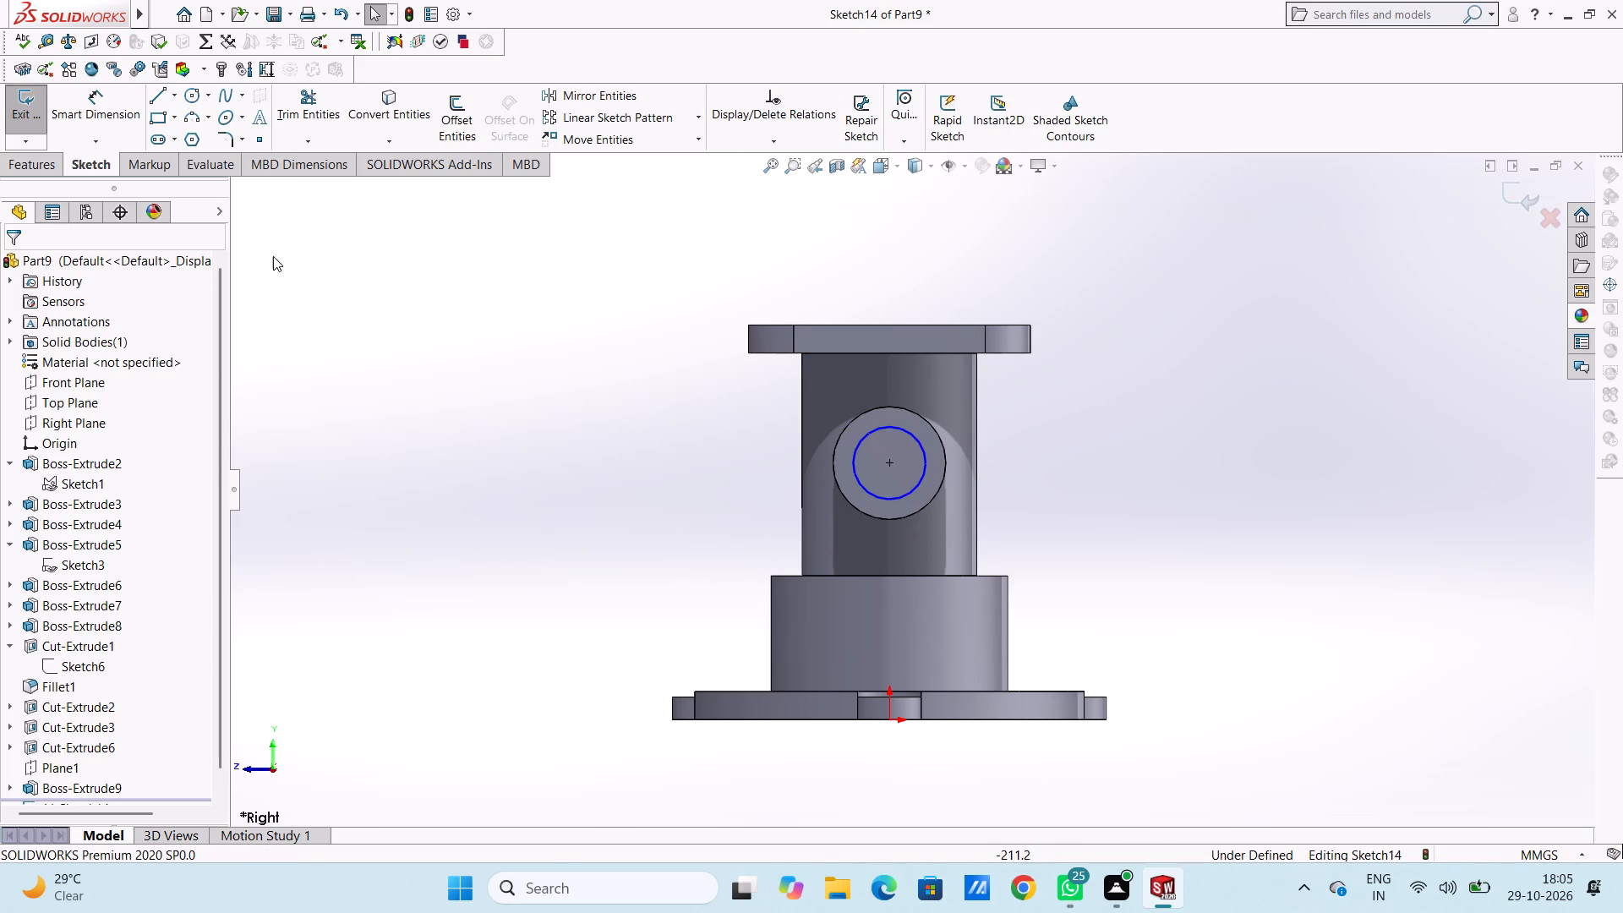
Dimension the new circle on the branch's end face and set its diameter to 32 mm.
{"action": "left_click", "coordinate": [117, 83]}
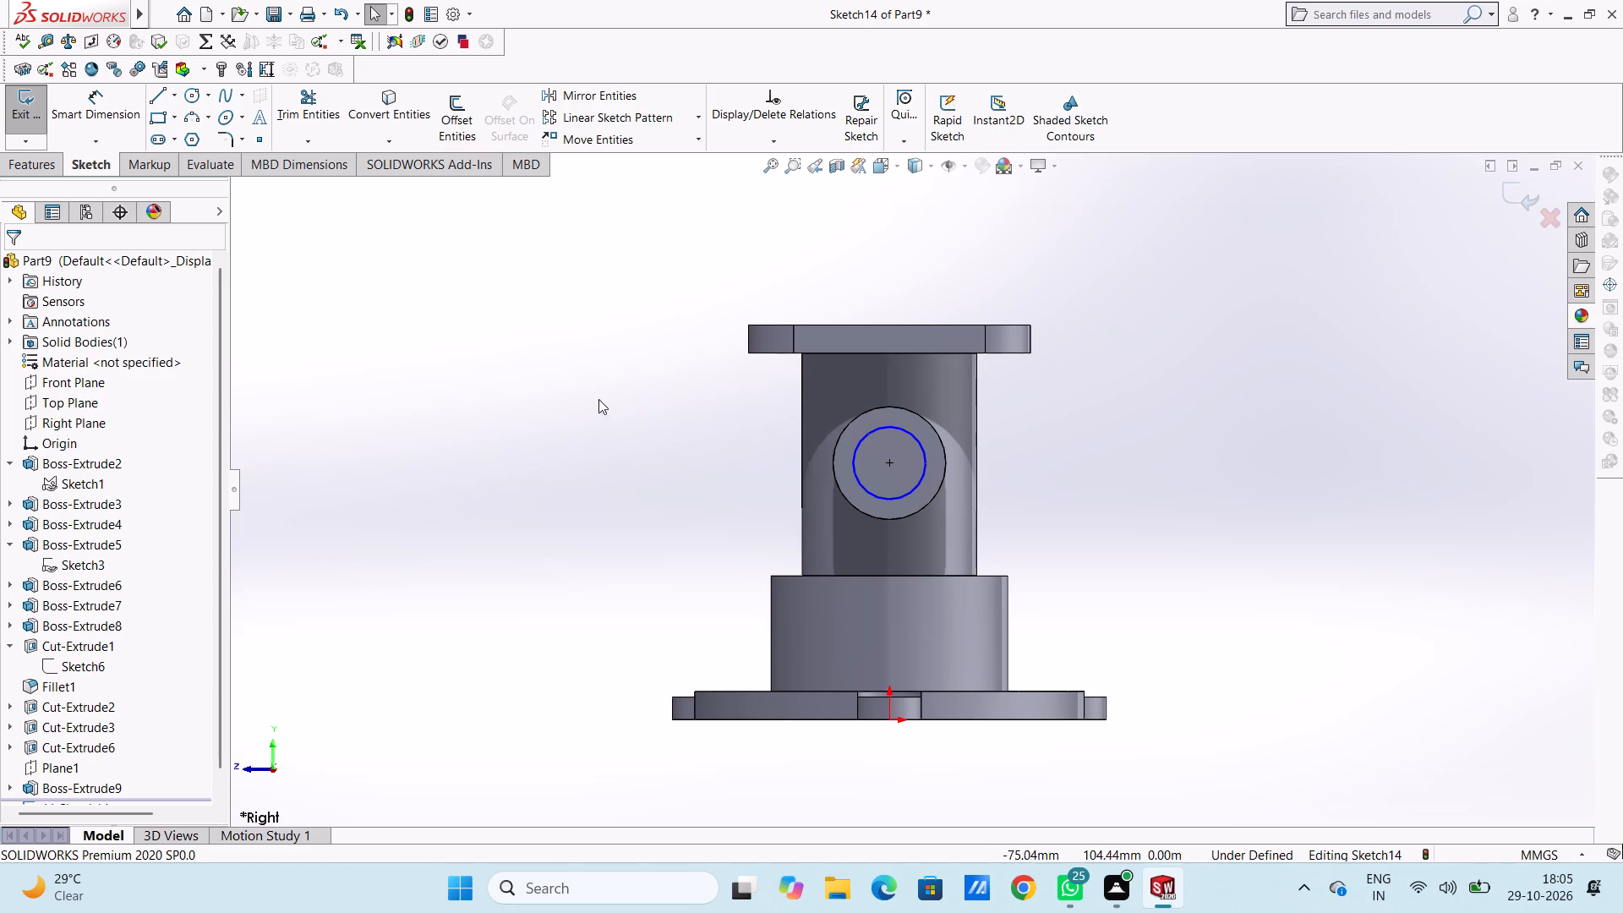
{"action": "left_click", "coordinate": [82, 115]}
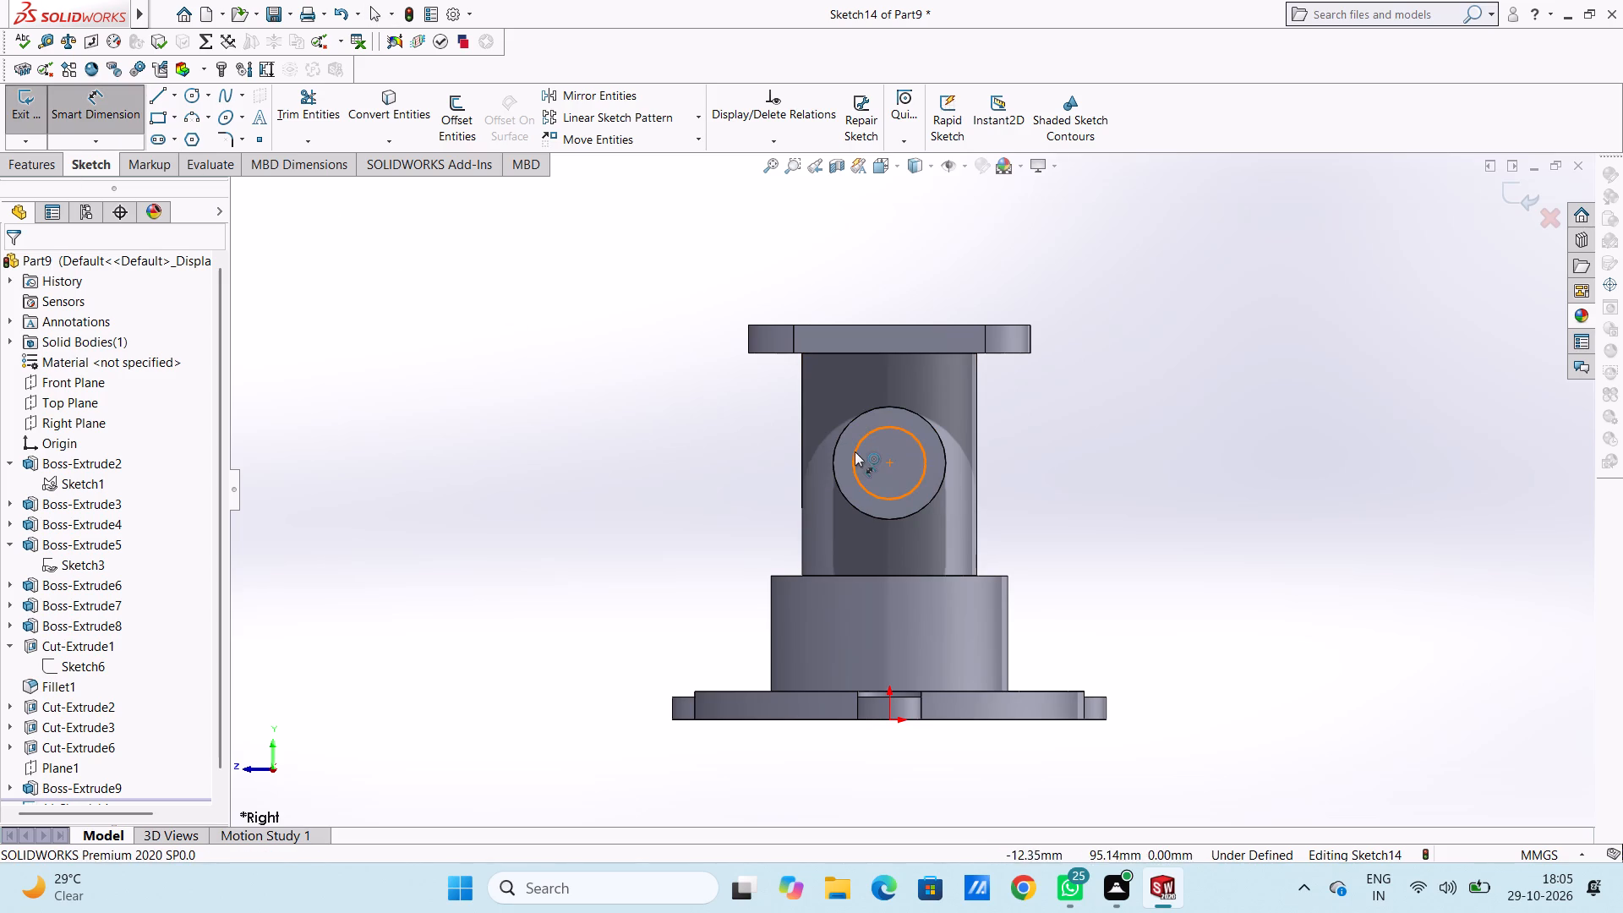
{"action": "left_click", "coordinate": [855, 451]}
{"action": "left_click", "coordinate": [540, 311]}
{"action": "type", "text": "32"}
{"action": "key", "text": "Return"}
{"action": "left_click", "coordinate": [569, 448]}
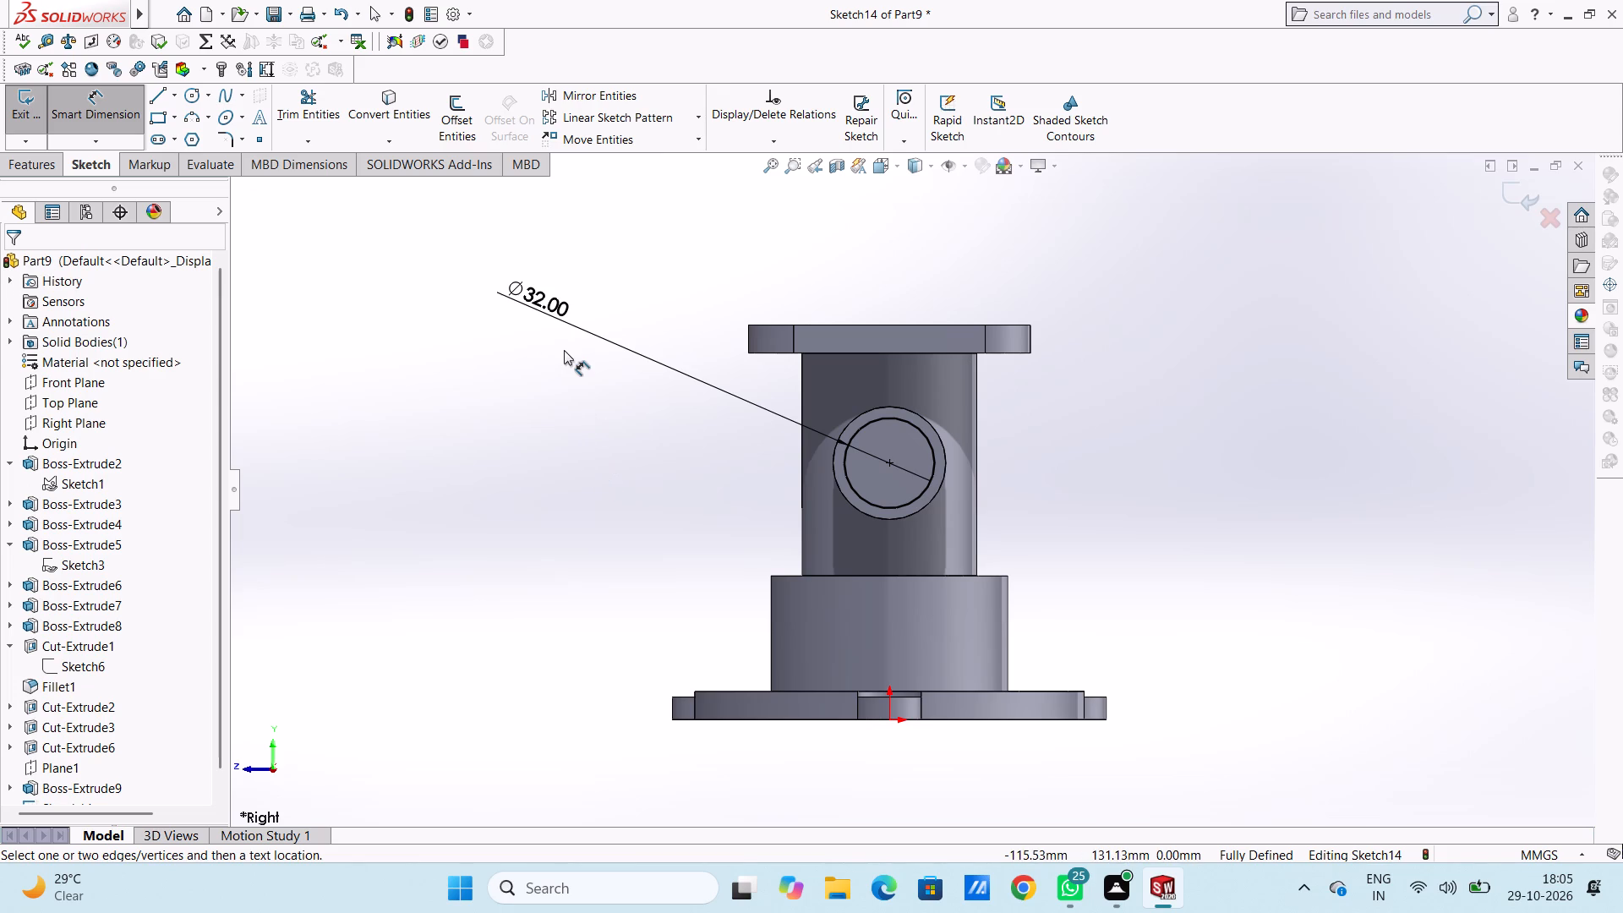
{"action": "middle_click_drag", "start_coordinate": [582, 374], "coordinate": [658, 435]}
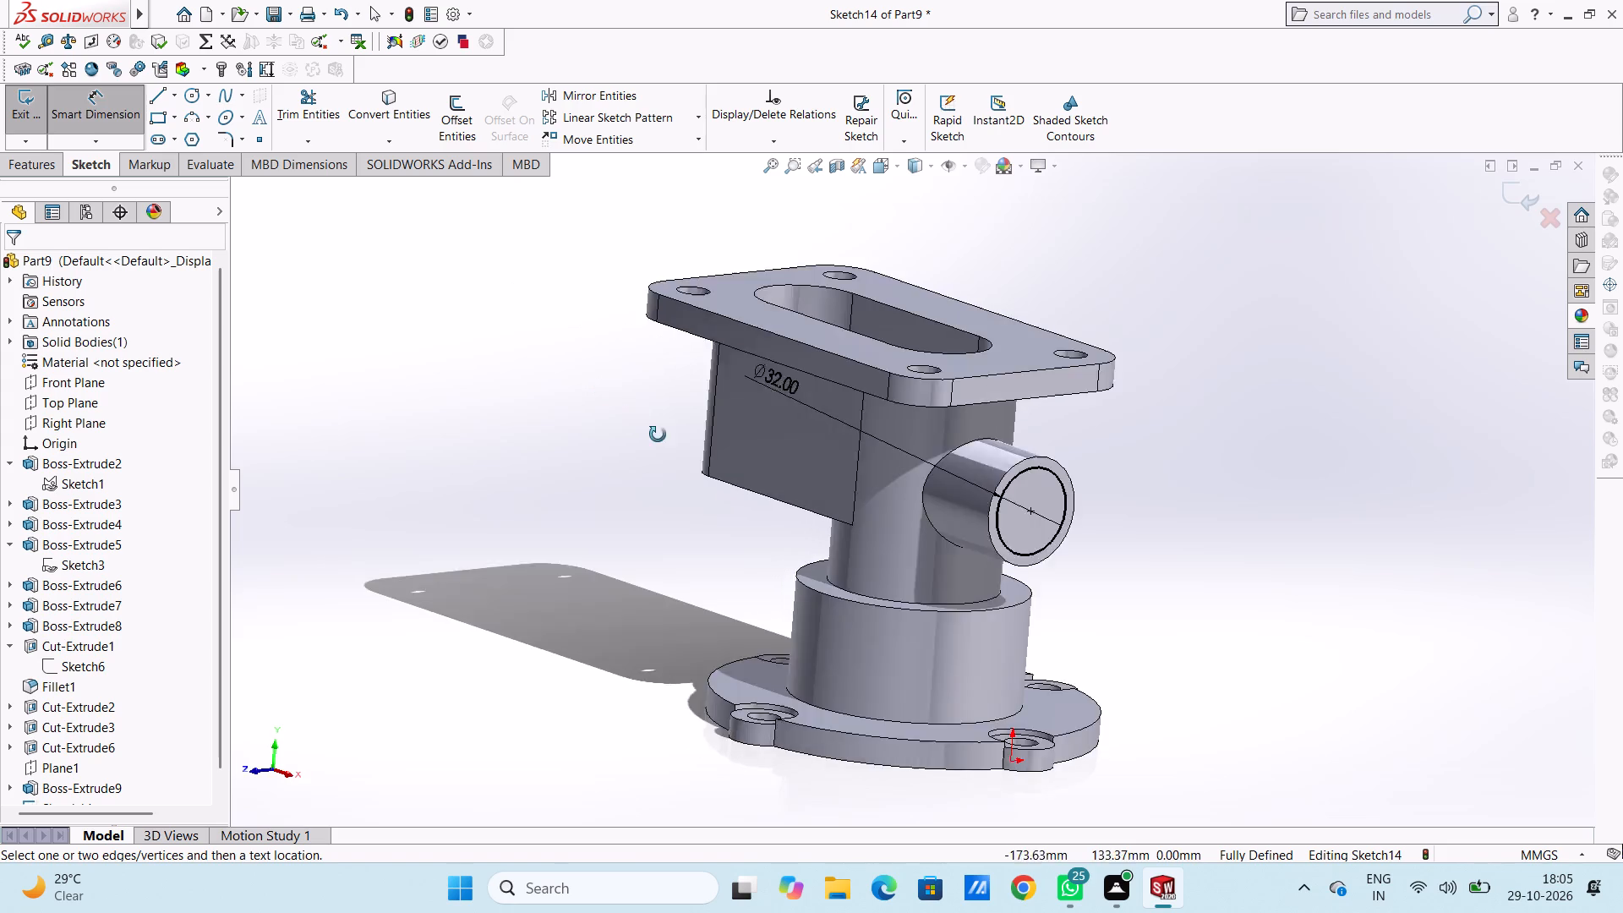
{"action": "middle_click_drag", "start_coordinate": [658, 435], "coordinate": [700, 504]}
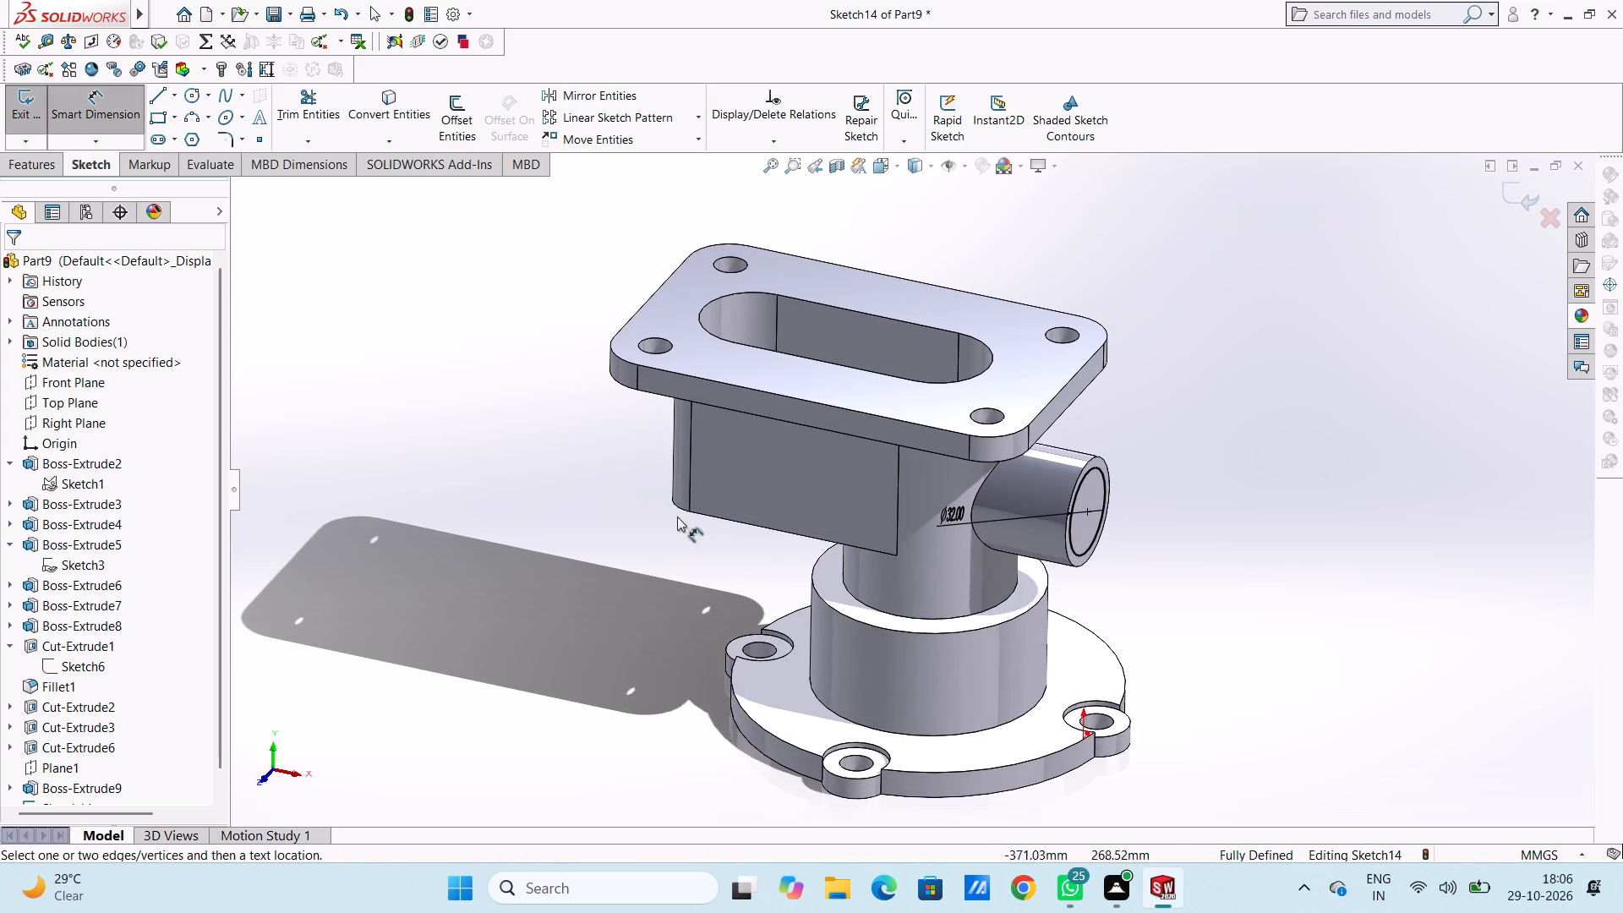
{"action": "left_click", "coordinate": [90, 120]}
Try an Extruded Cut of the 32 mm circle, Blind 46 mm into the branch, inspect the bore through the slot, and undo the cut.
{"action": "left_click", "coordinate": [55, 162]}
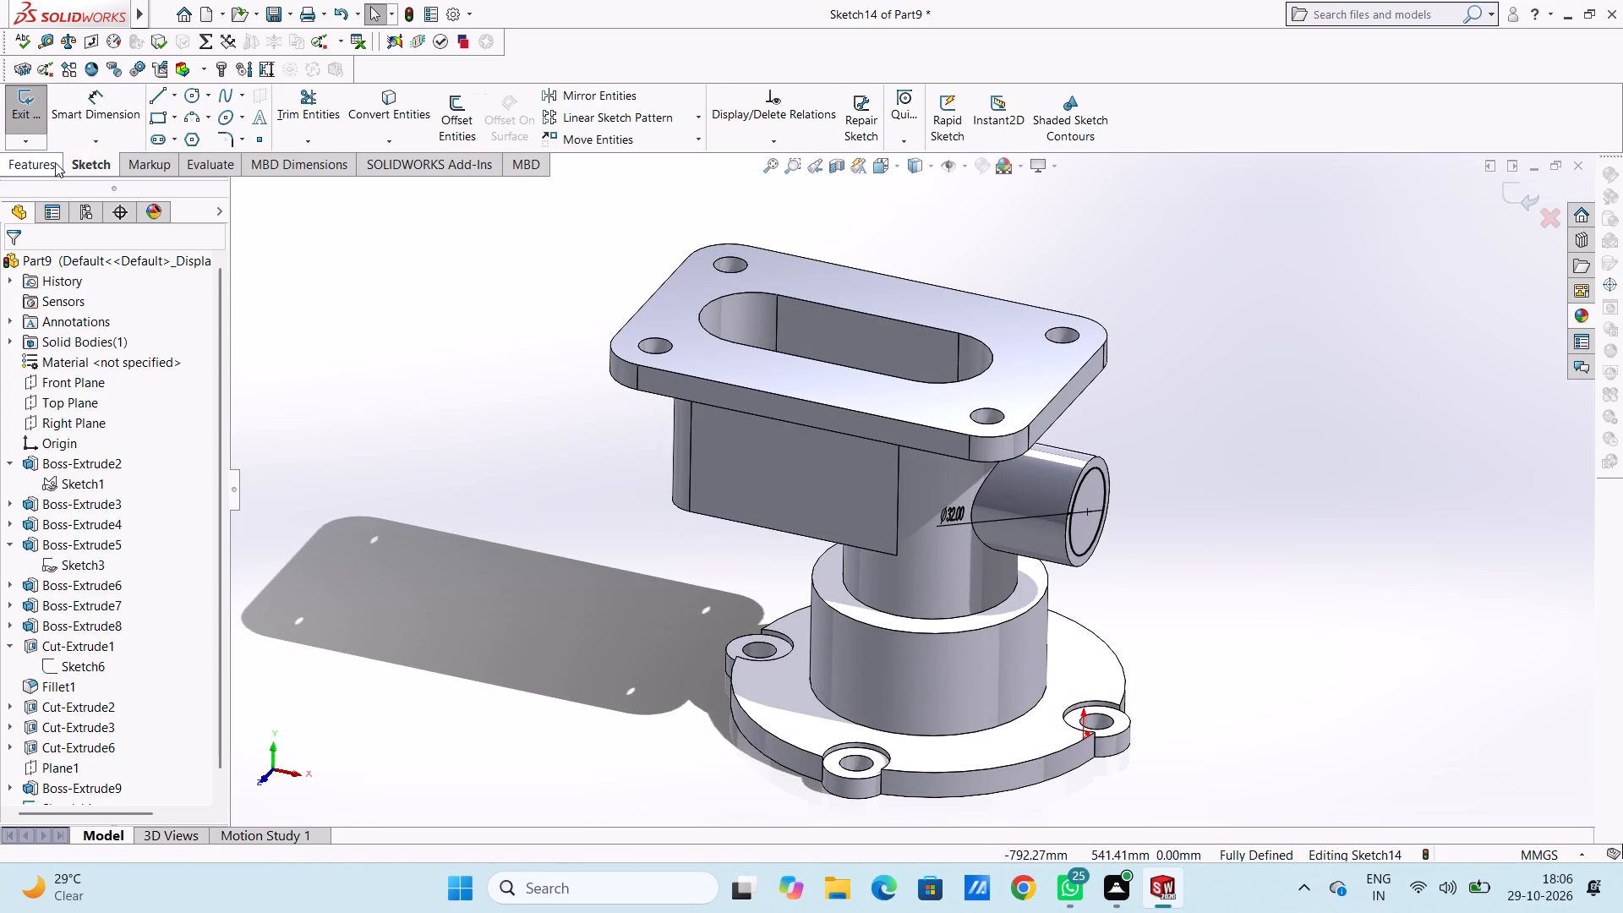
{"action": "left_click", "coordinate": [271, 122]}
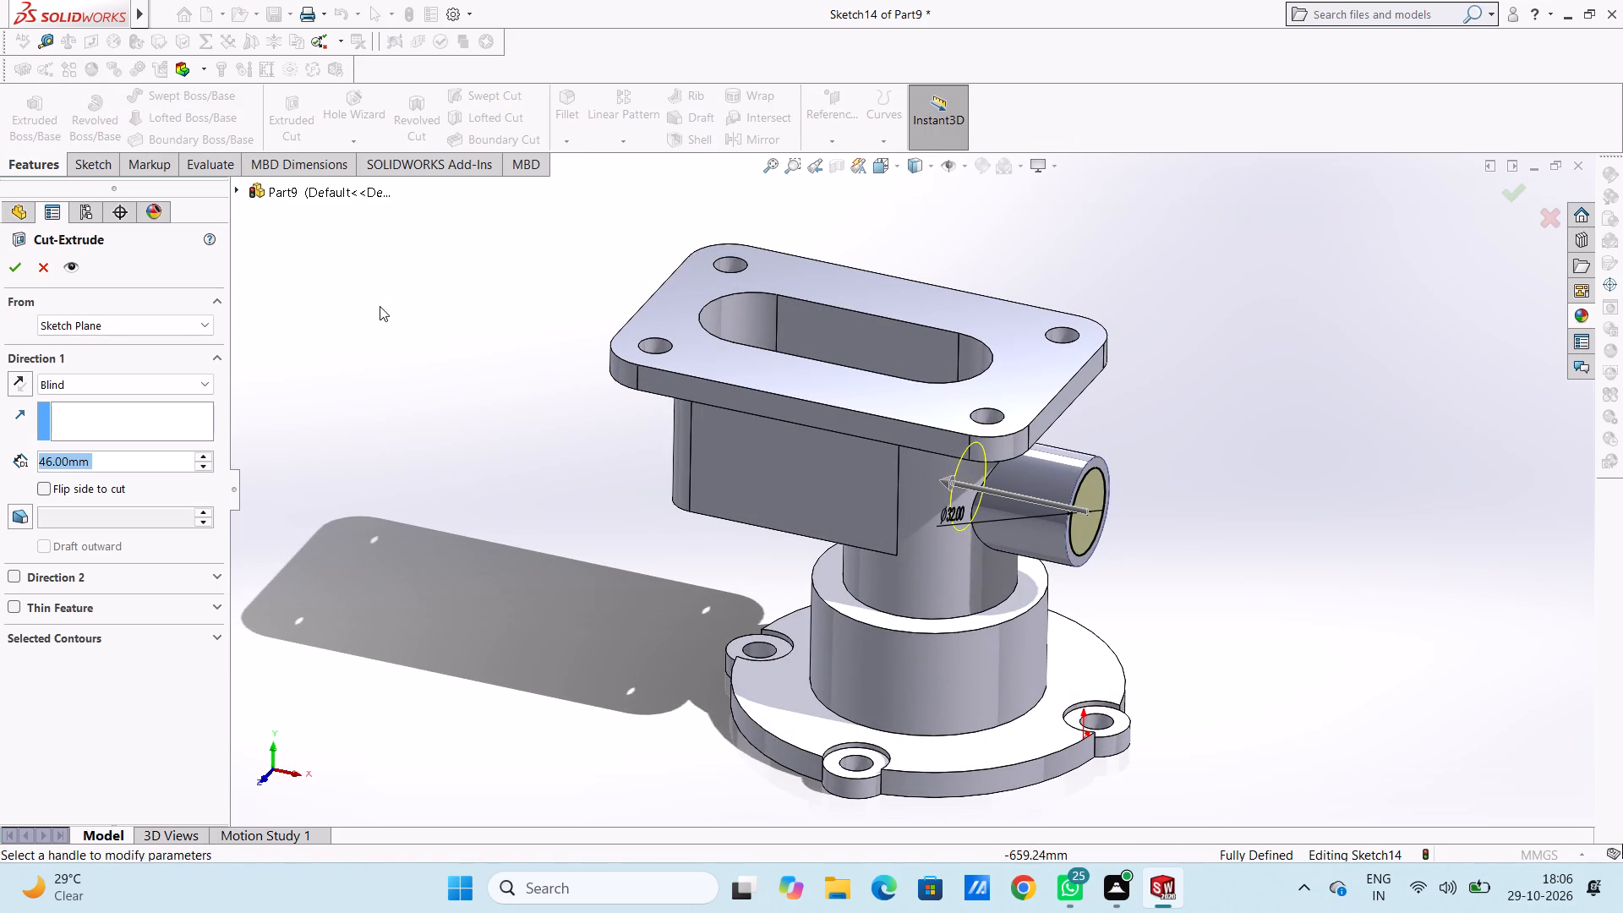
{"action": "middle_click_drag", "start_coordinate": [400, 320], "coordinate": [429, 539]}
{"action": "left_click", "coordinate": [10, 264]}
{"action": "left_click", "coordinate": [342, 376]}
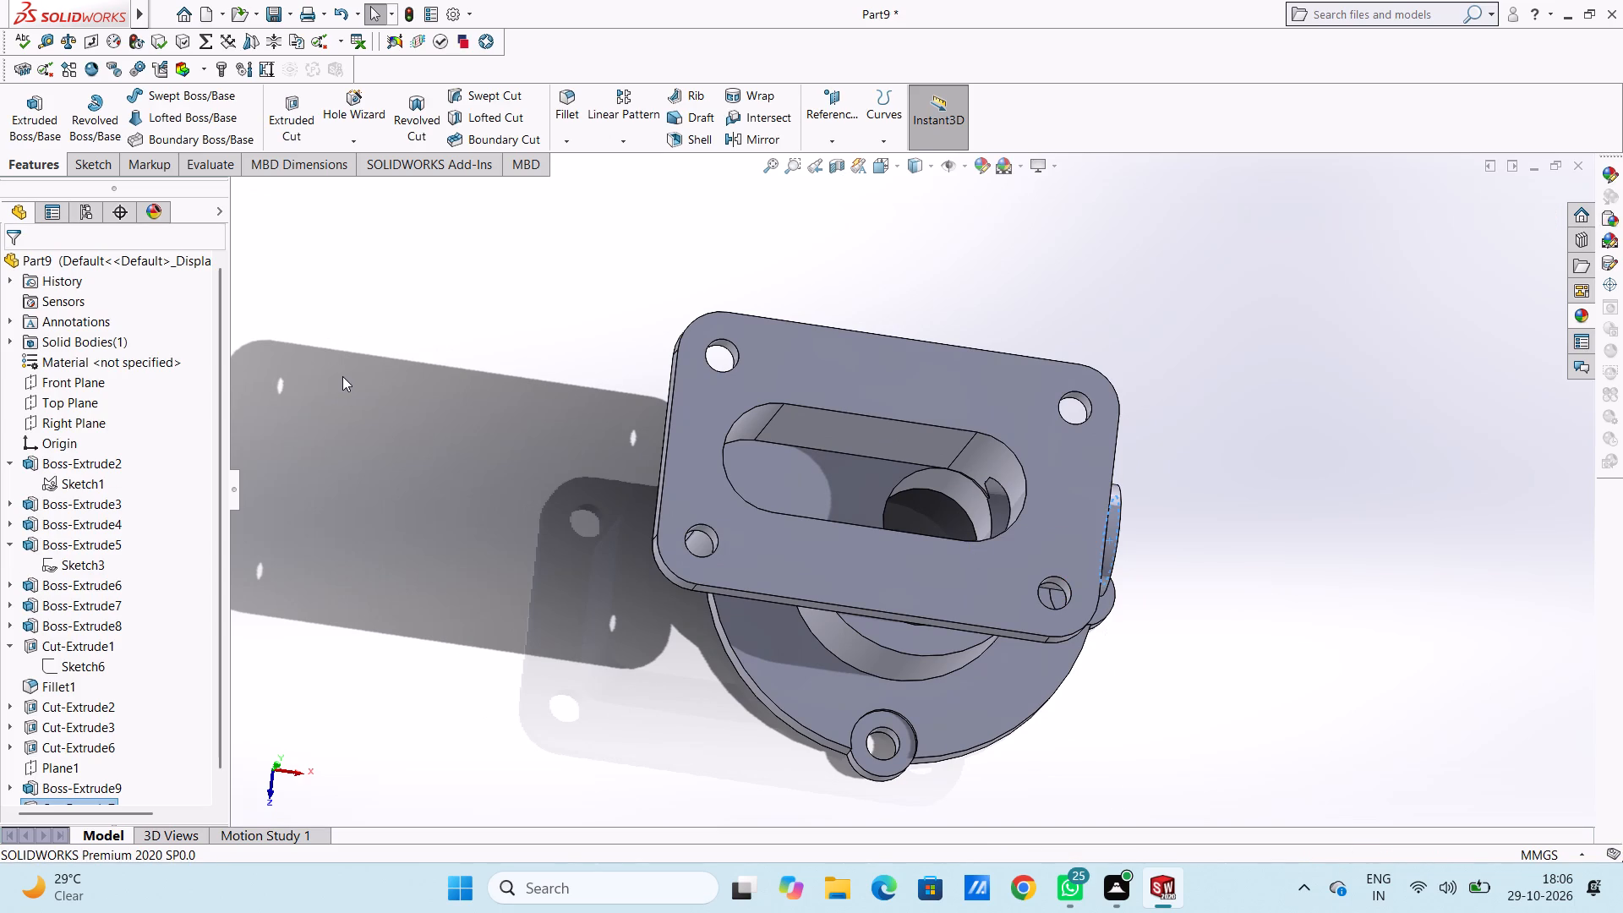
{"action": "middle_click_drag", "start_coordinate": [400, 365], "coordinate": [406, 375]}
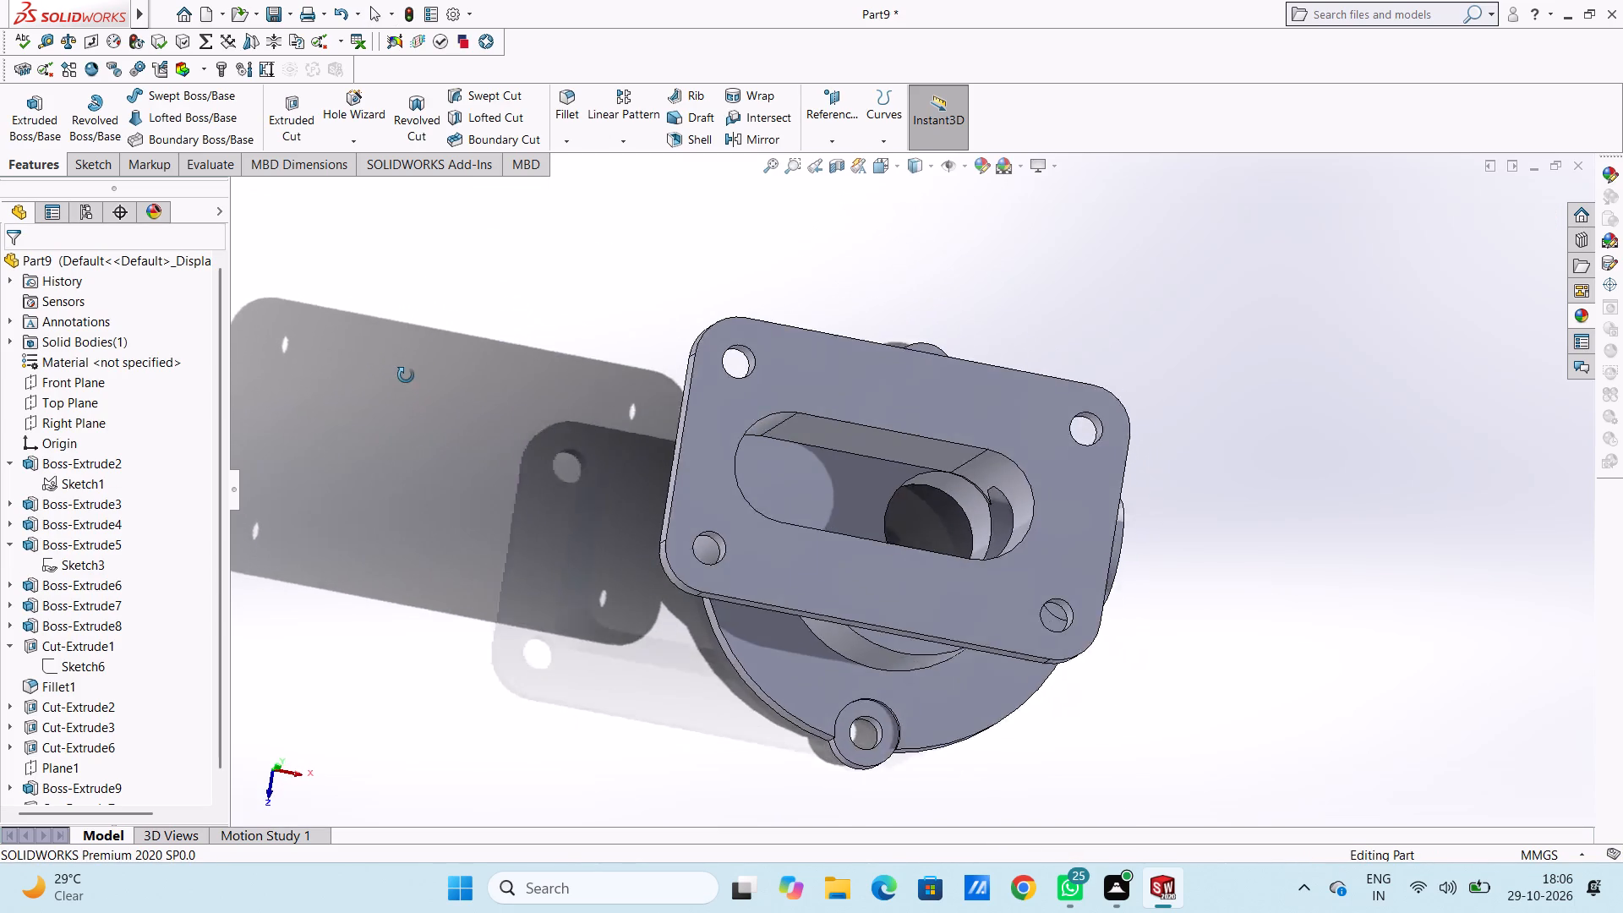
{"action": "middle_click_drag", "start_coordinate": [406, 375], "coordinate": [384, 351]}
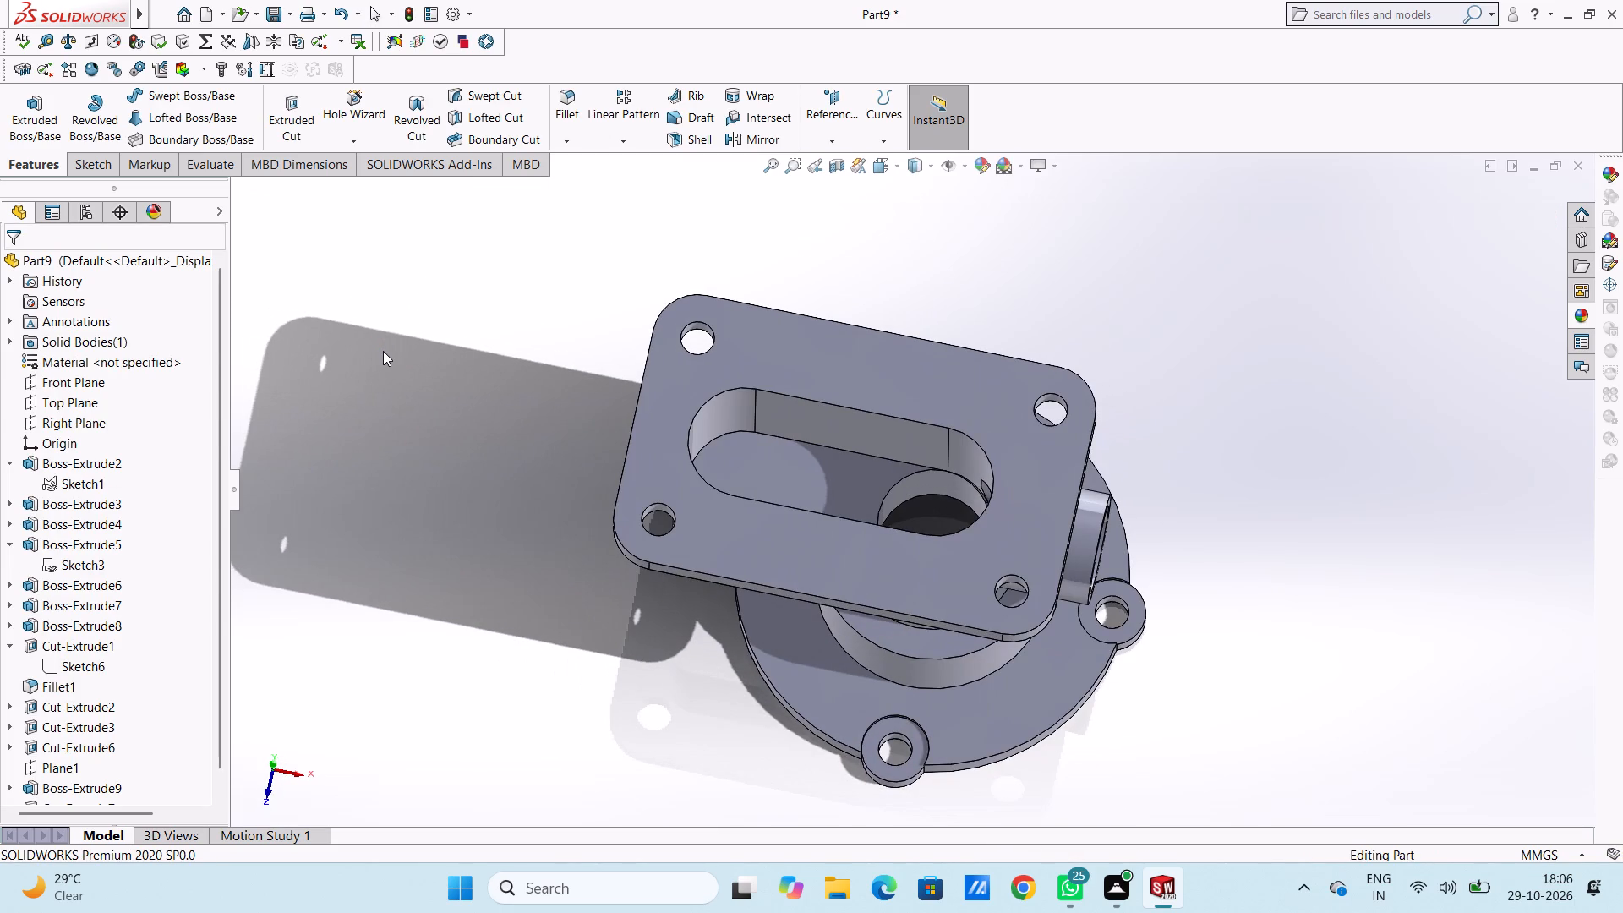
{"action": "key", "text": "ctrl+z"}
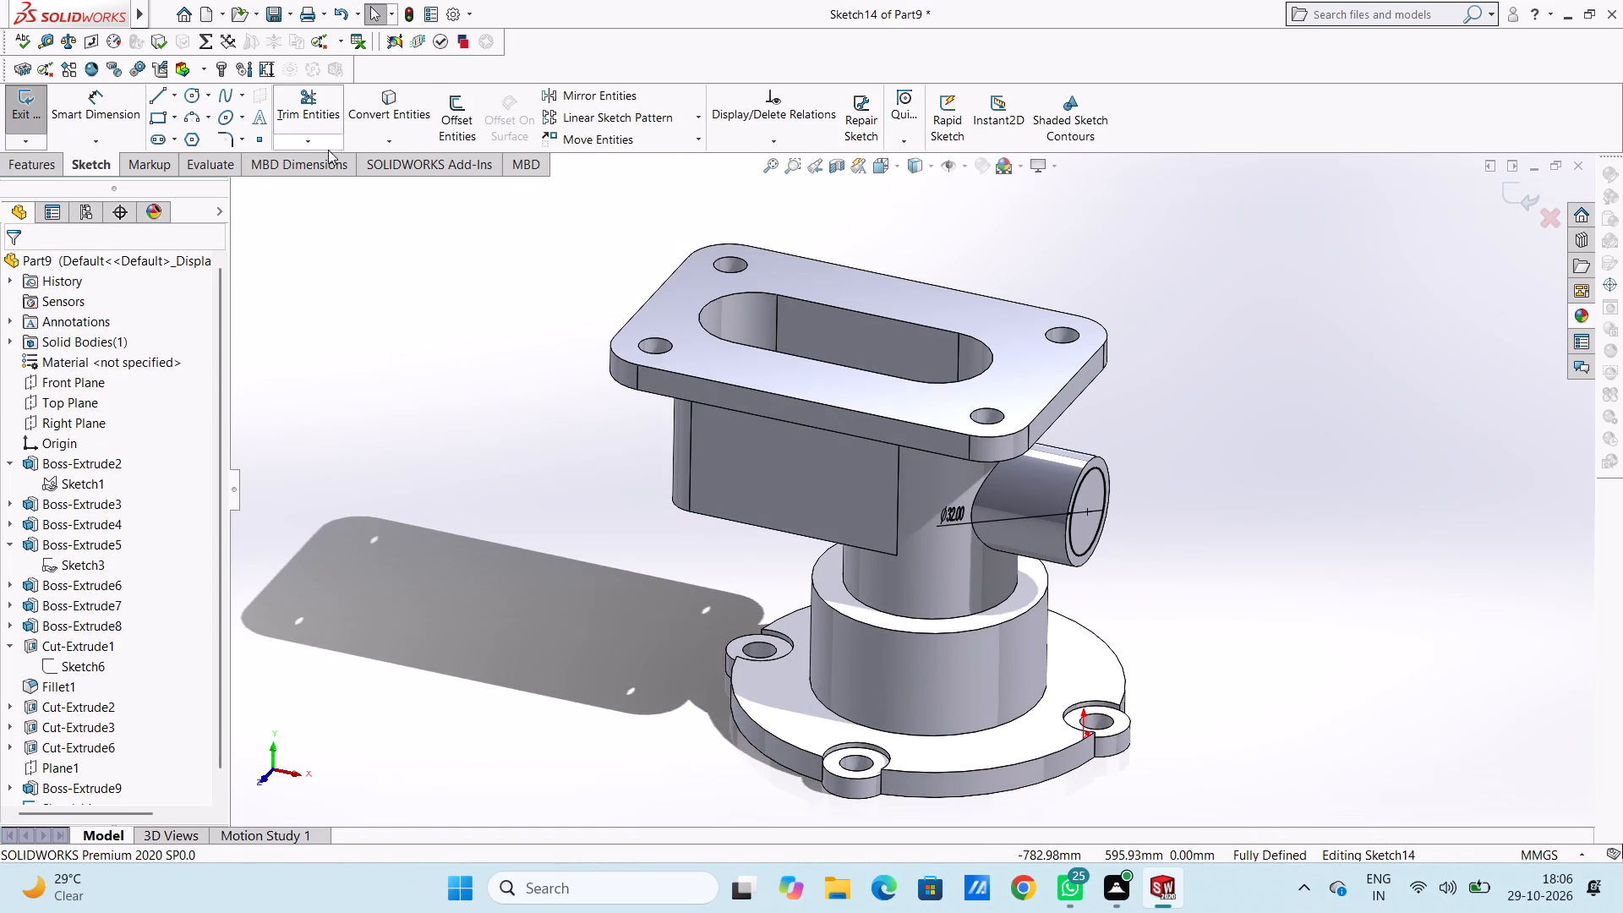
Cut the 32 mm circle through the side branch into the tube with an Extruded Cut, Blind, 50 mm deep.
{"action": "left_click", "coordinate": [21, 164]}
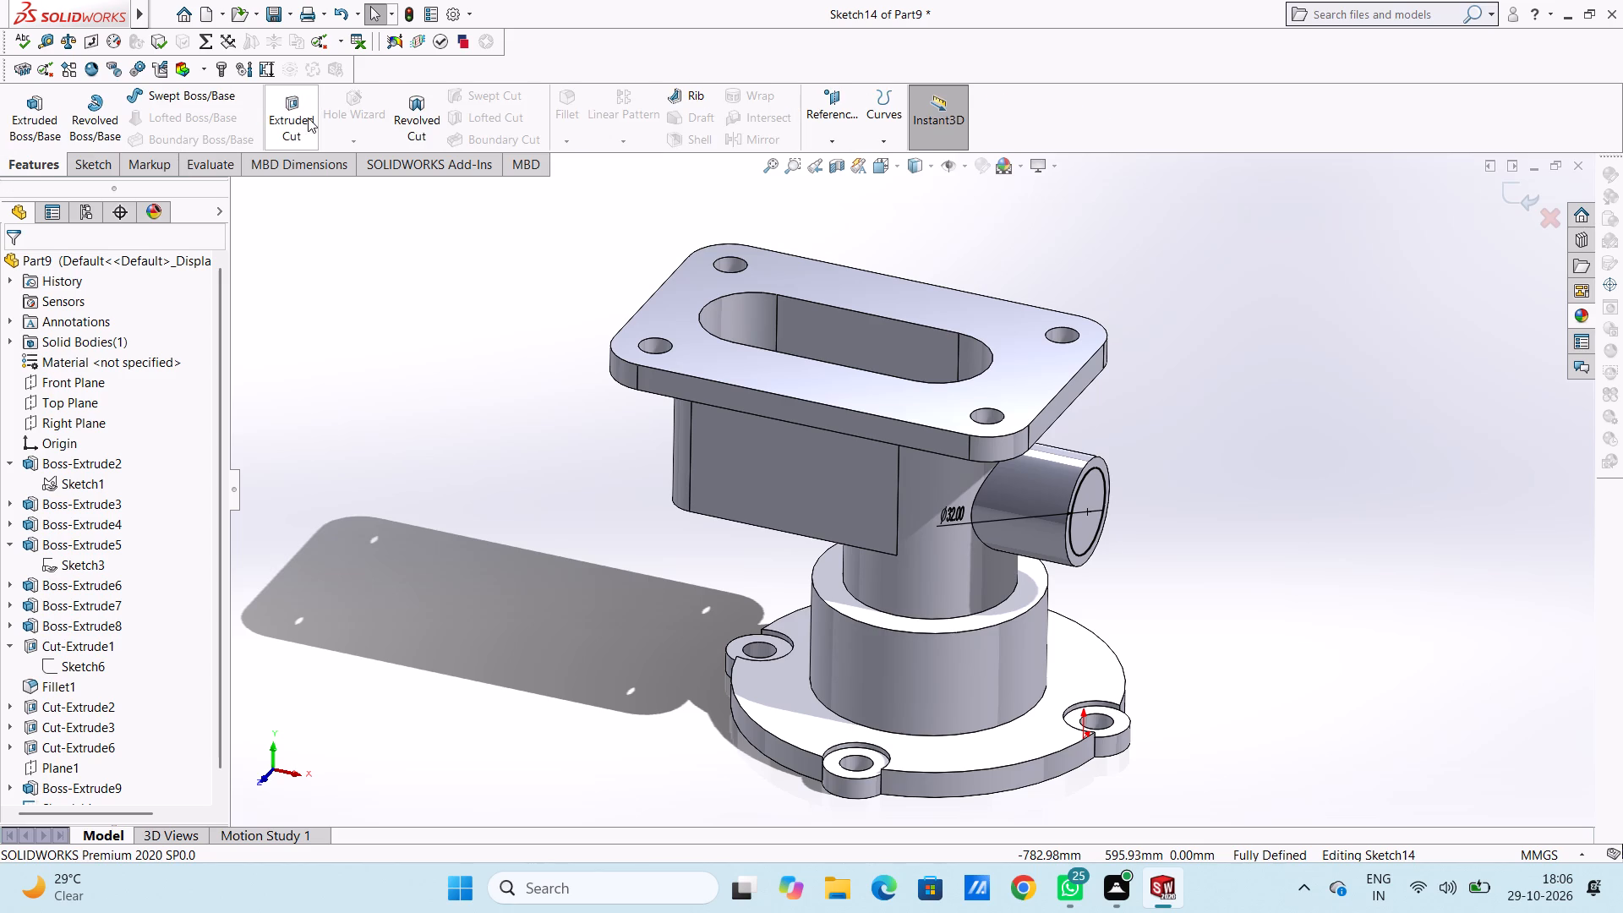
{"action": "left_click", "coordinate": [303, 113]}
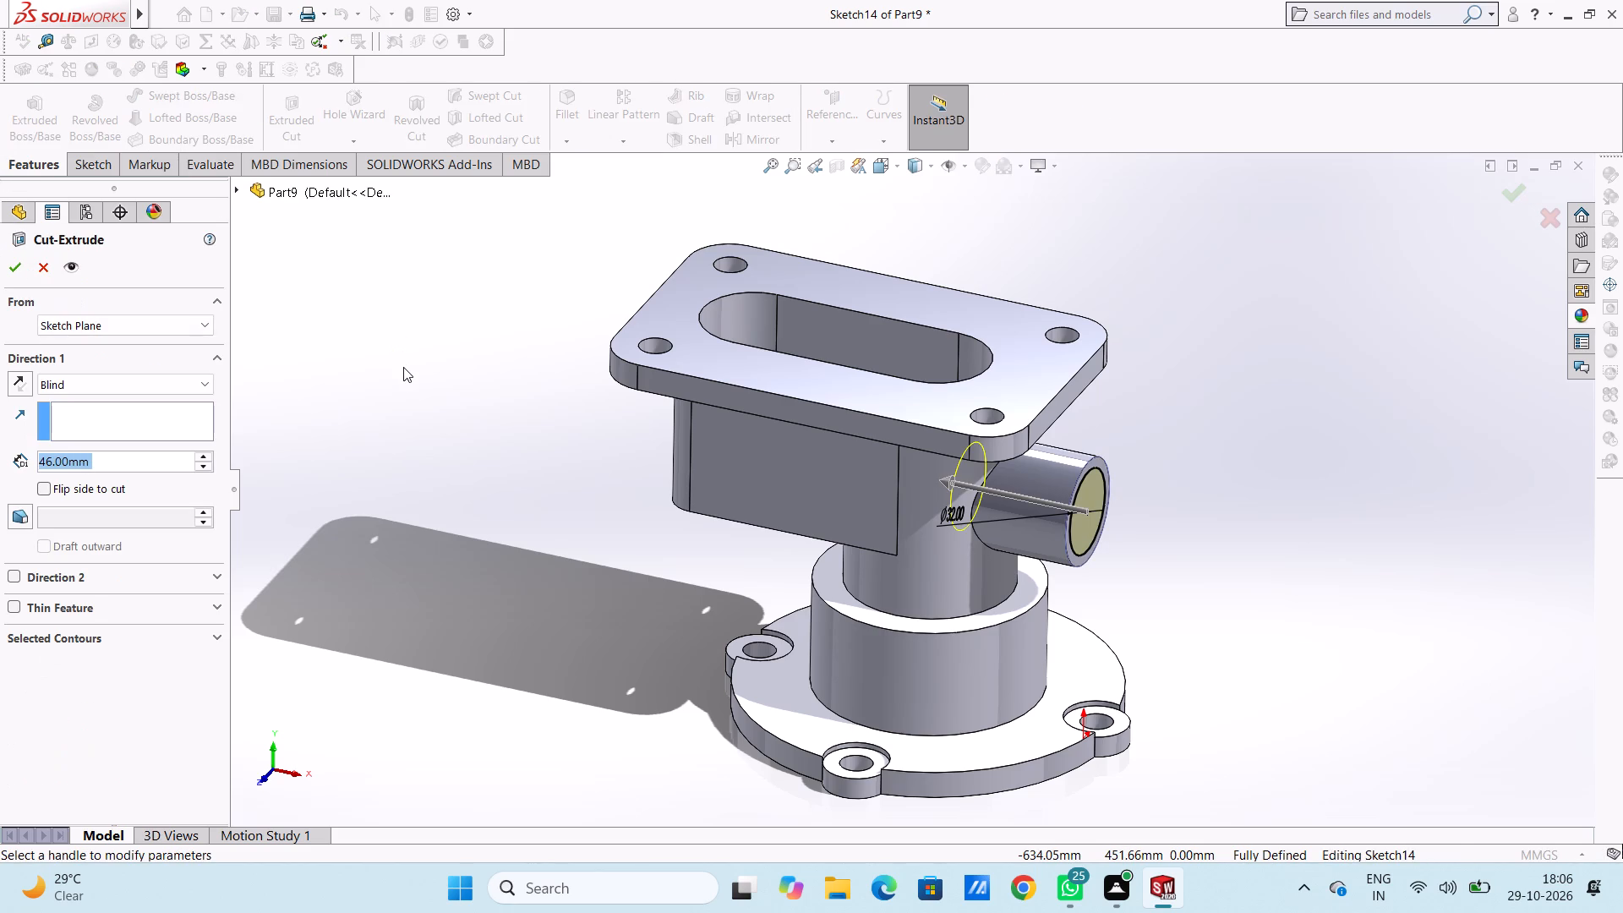
{"action": "type", "text": "50"}
{"action": "key", "text": "Return"}
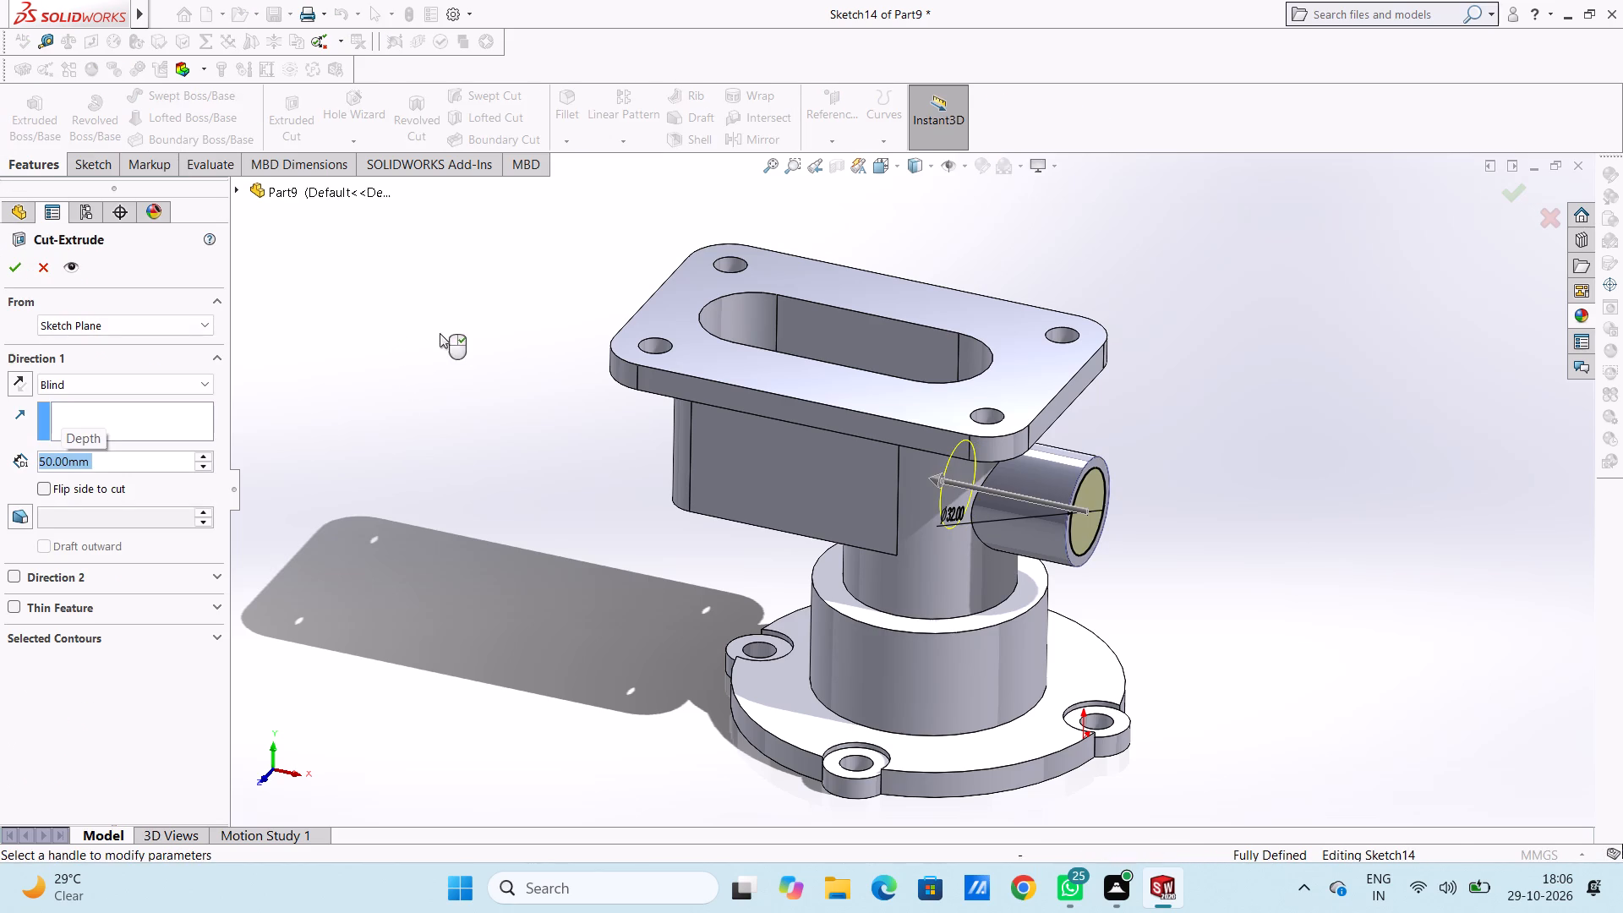
{"action": "middle_click_drag", "start_coordinate": [440, 331], "coordinate": [455, 567]}
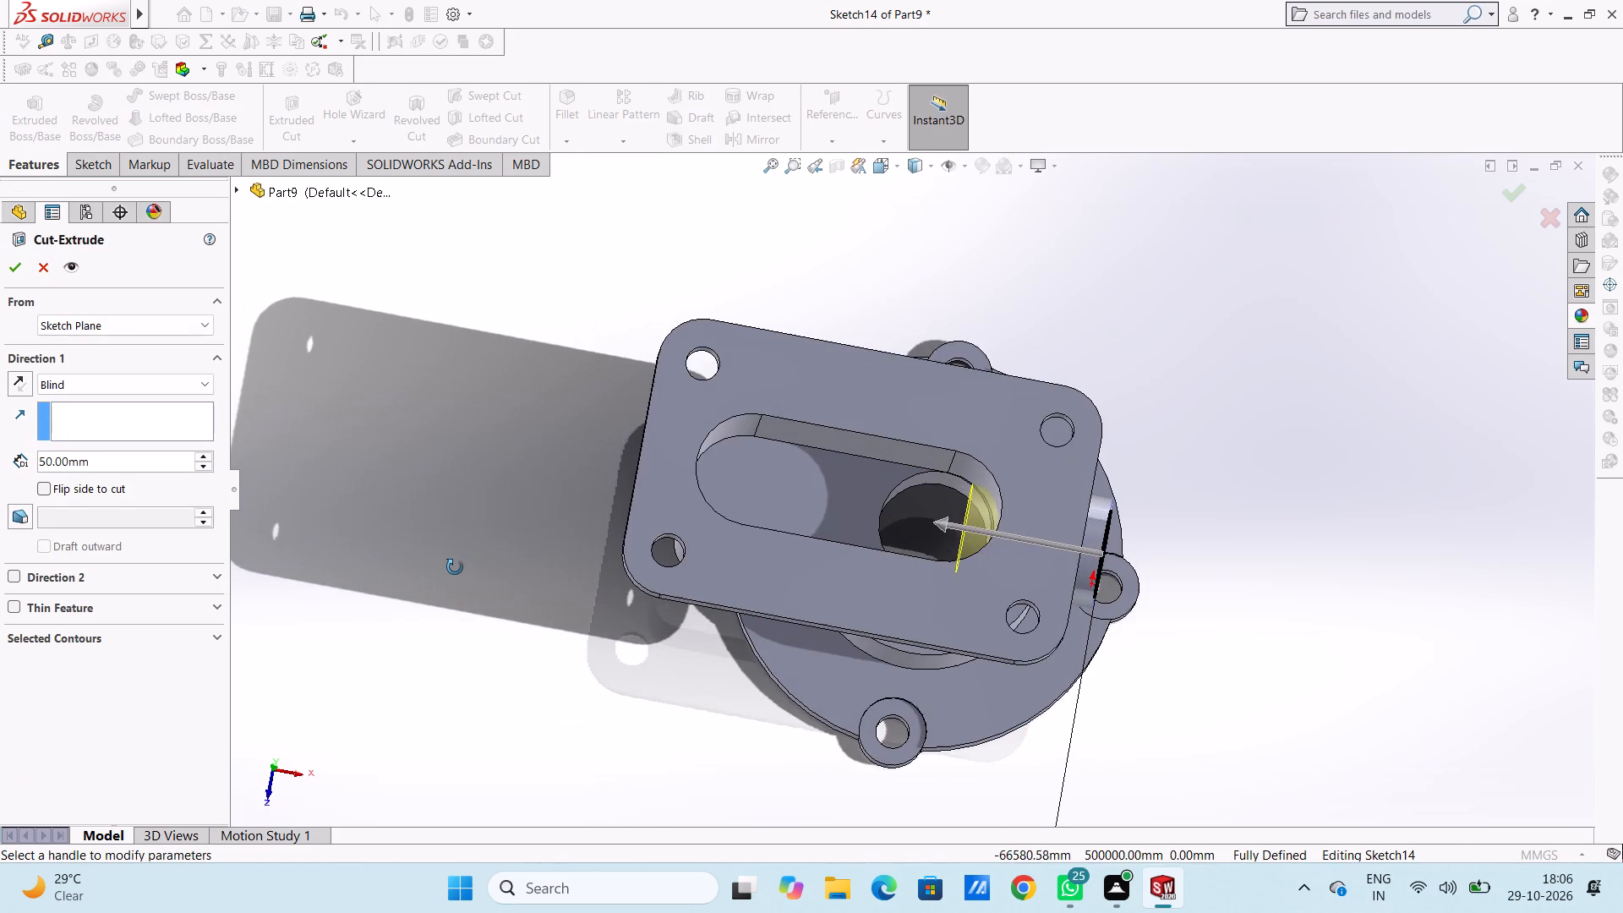
{"action": "middle_click_drag", "start_coordinate": [455, 567], "coordinate": [448, 568]}
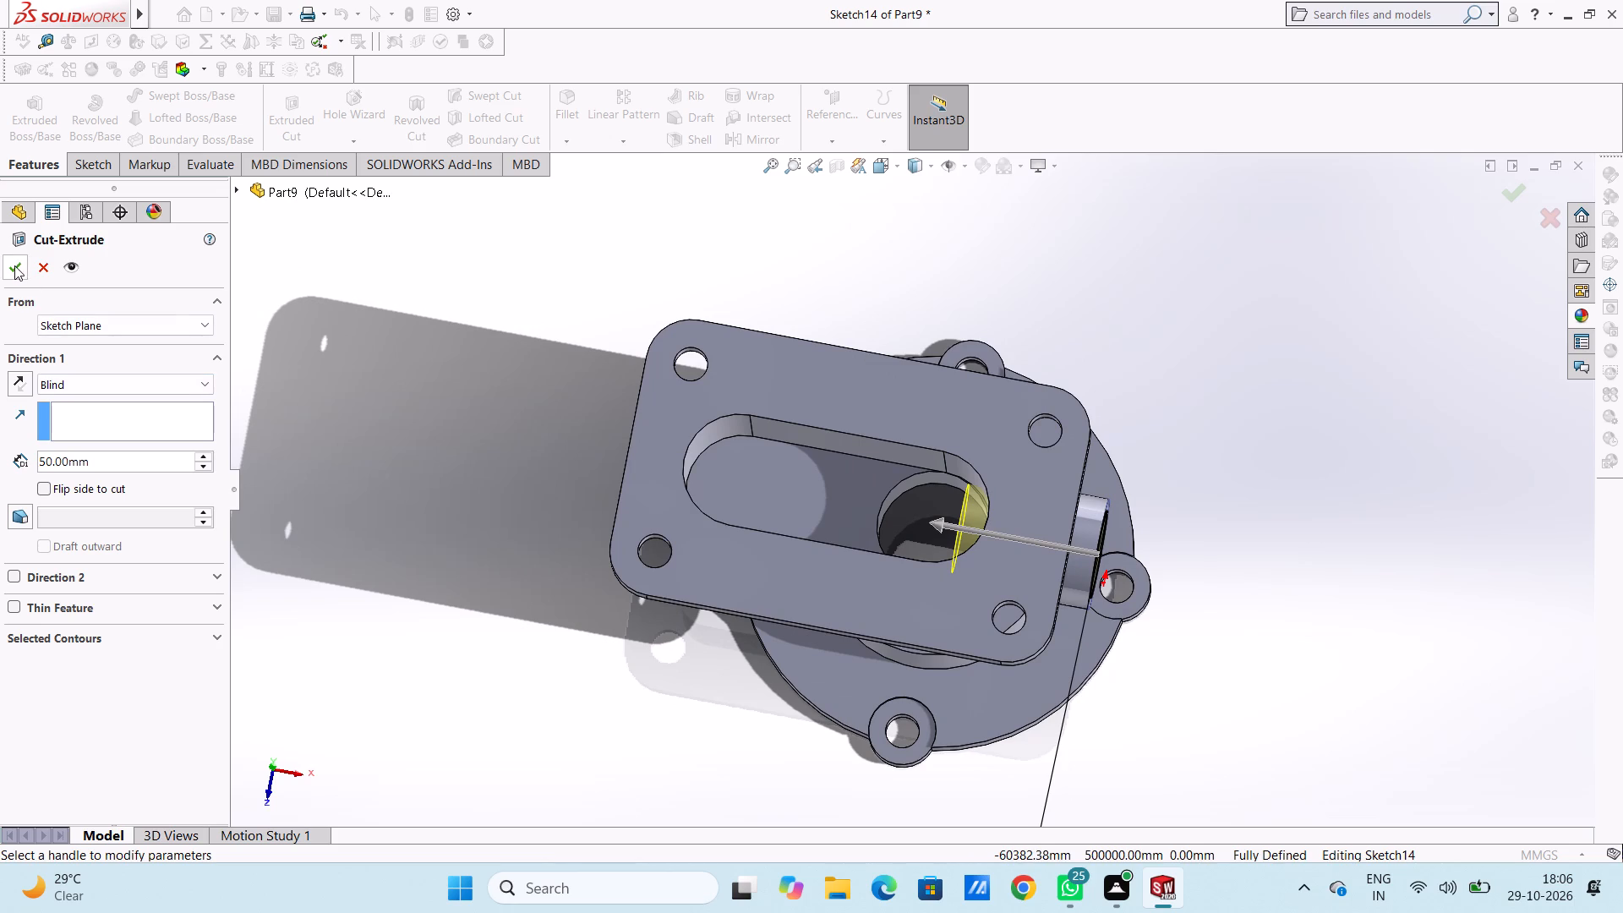
{"action": "left_click", "coordinate": [14, 265]}
{"action": "left_click", "coordinate": [363, 438]}
Examine the bored side branch and the inside of the tube from several angles to check the opening.
{"action": "middle_click_drag", "start_coordinate": [424, 446], "coordinate": [505, 515]}
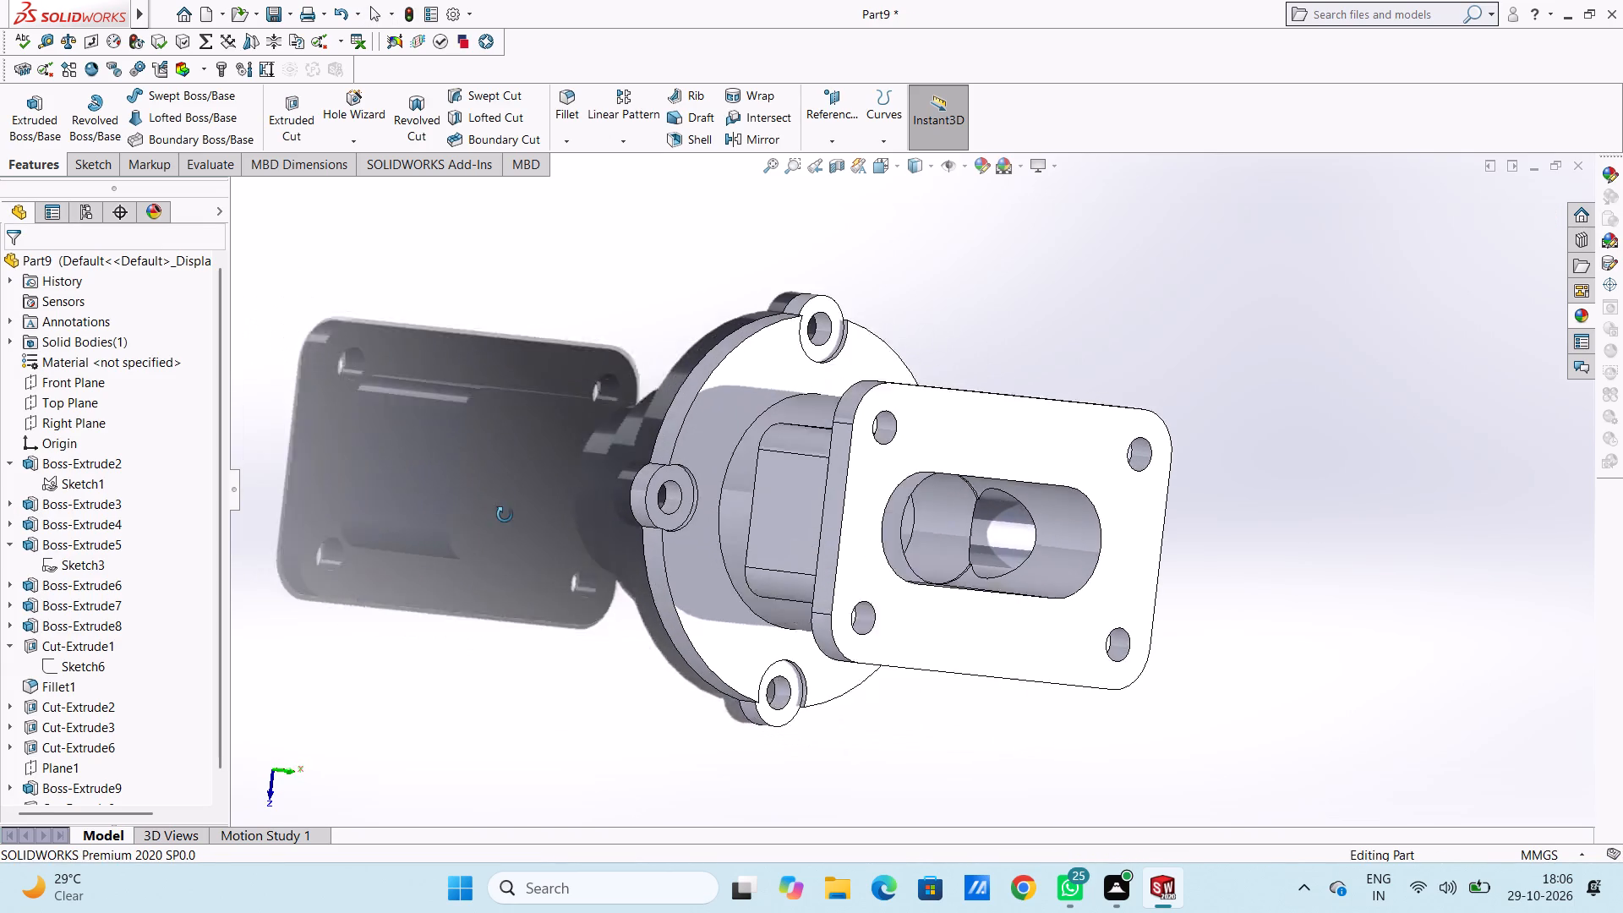
{"action": "middle_click_drag", "start_coordinate": [505, 515], "coordinate": [417, 393]}
{"action": "middle_click_drag", "start_coordinate": [487, 557], "coordinate": [522, 423]}
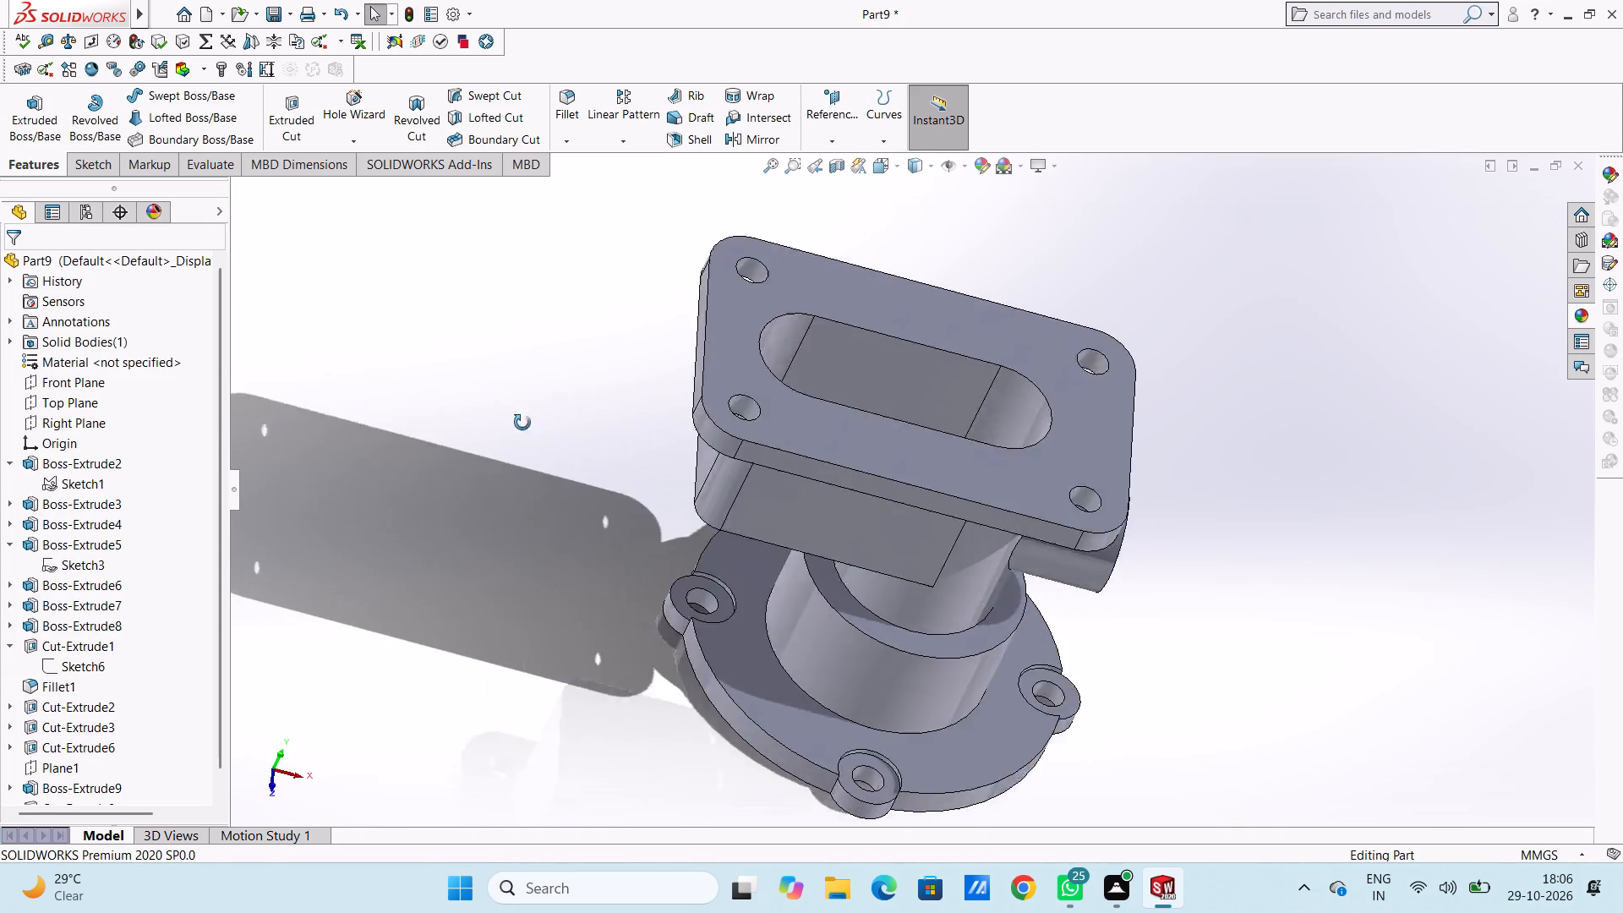
{"action": "middle_click_drag", "start_coordinate": [522, 423], "coordinate": [478, 375]}
{"action": "scroll", "coordinate": [544, 543], "scroll_direction": "up", "scroll_amount": 2}
{"action": "middle_click_drag", "start_coordinate": [554, 607], "coordinate": [629, 453]}
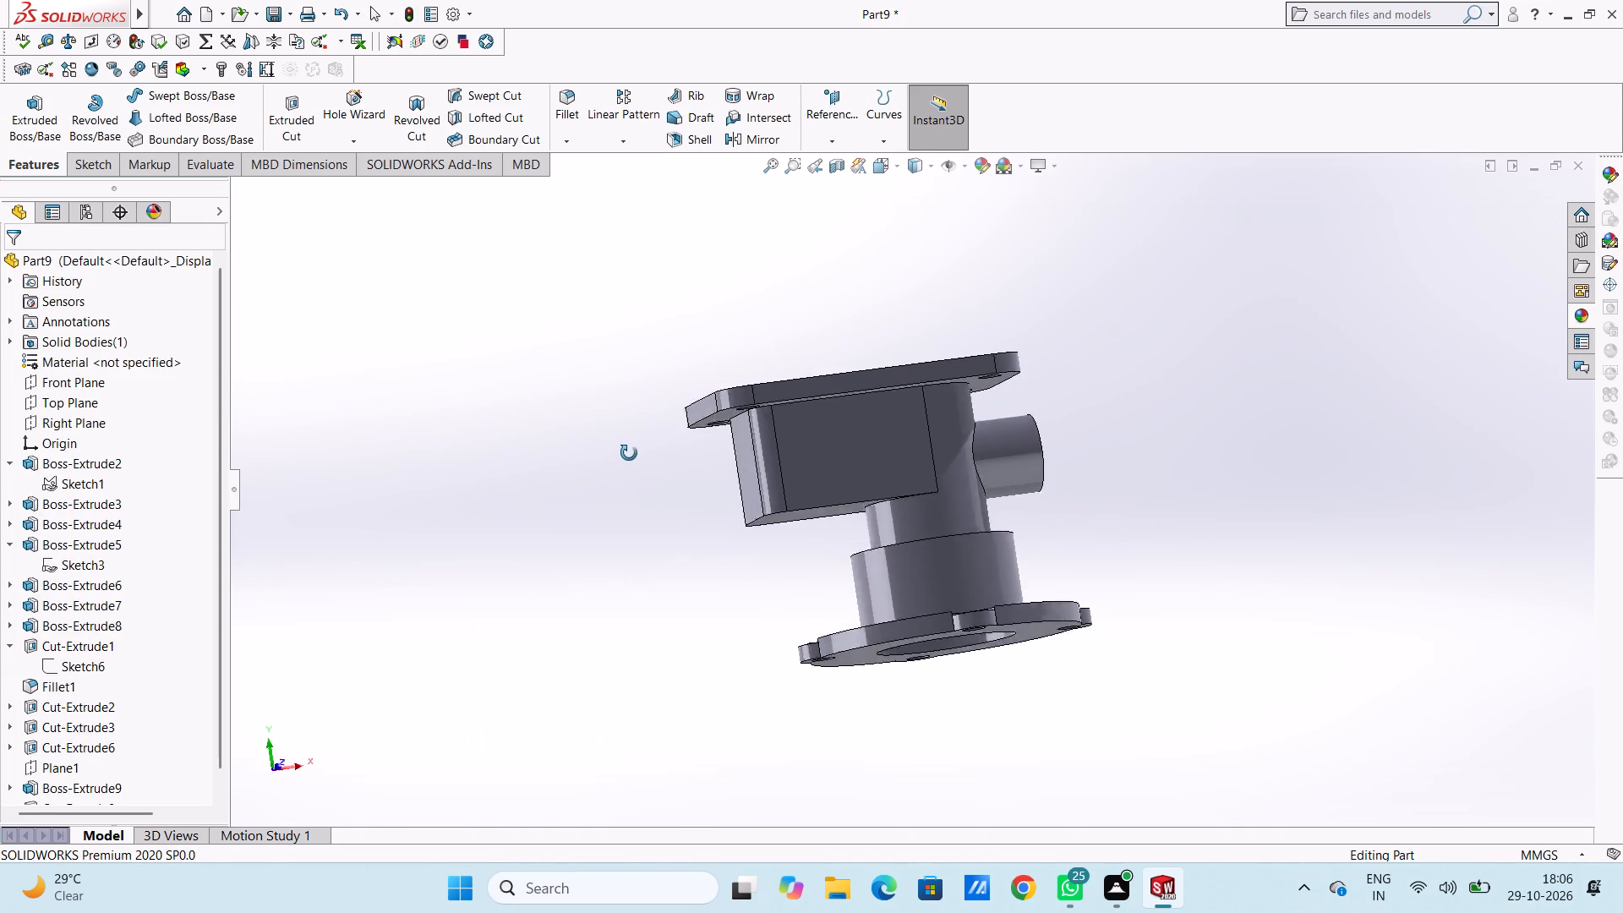
{"action": "middle_click_drag", "start_coordinate": [629, 453], "coordinate": [404, 591]}
{"action": "middle_click_drag", "start_coordinate": [402, 592], "coordinate": [451, 541]}
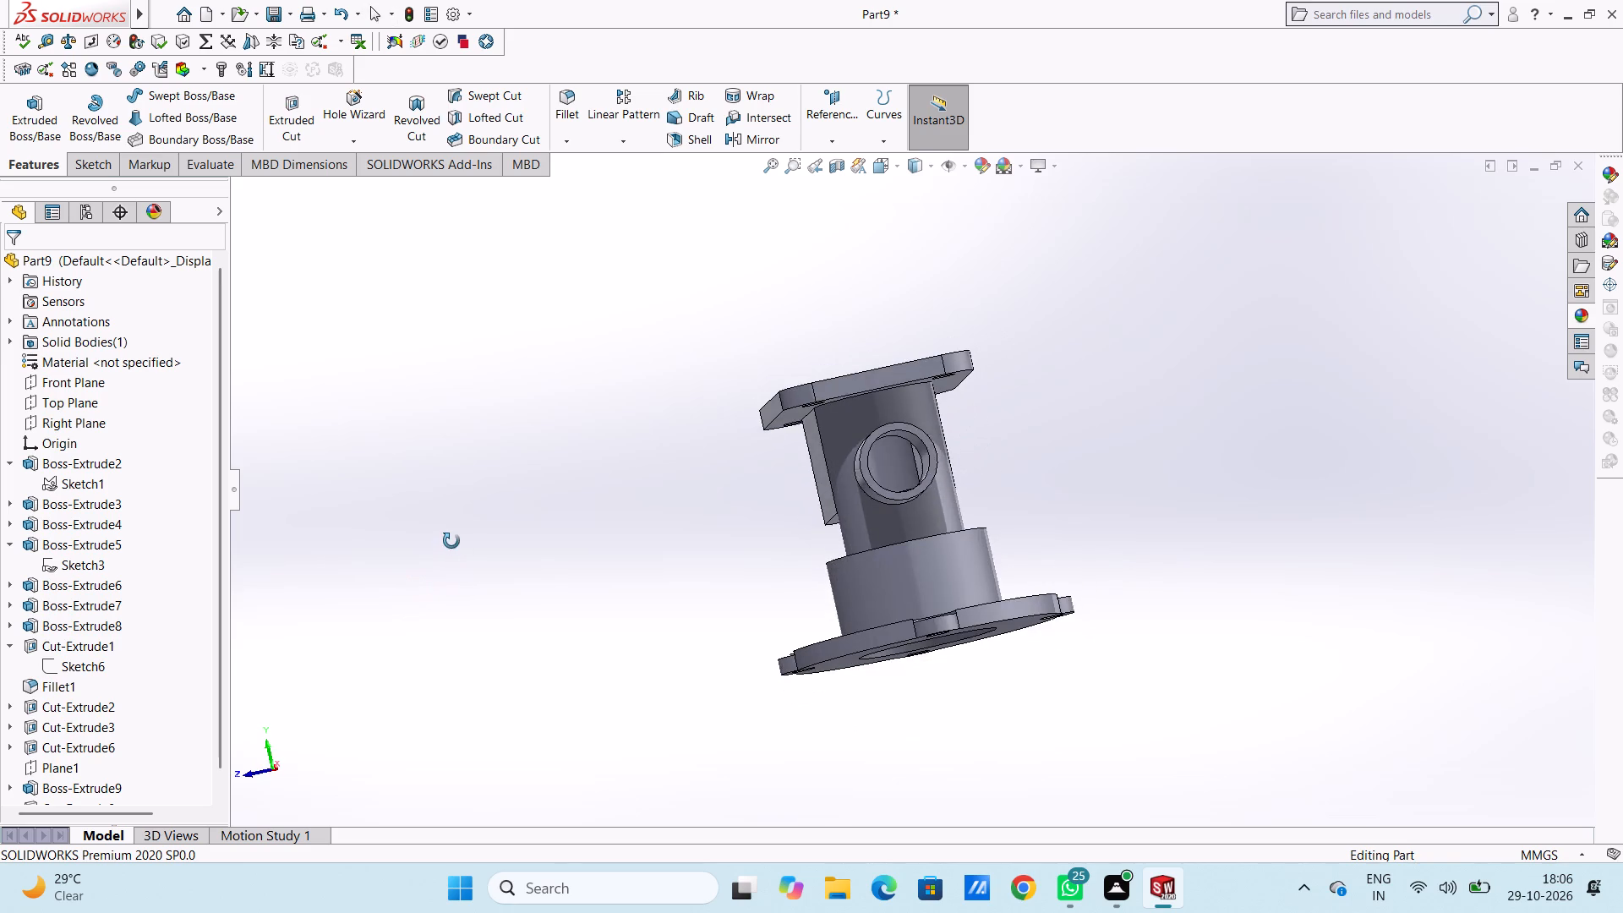
Start a sketch on the rectangular box's flat front face and draw a circle of 18 mm radius at the face's centre.
{"action": "middle_click_drag", "start_coordinate": [451, 541], "coordinate": [454, 542]}
{"action": "middle_click_drag", "start_coordinate": [492, 560], "coordinate": [532, 569]}
{"action": "middle_click_drag", "start_coordinate": [555, 582], "coordinate": [746, 574]}
{"action": "middle_click_drag", "start_coordinate": [761, 555], "coordinate": [763, 577]}
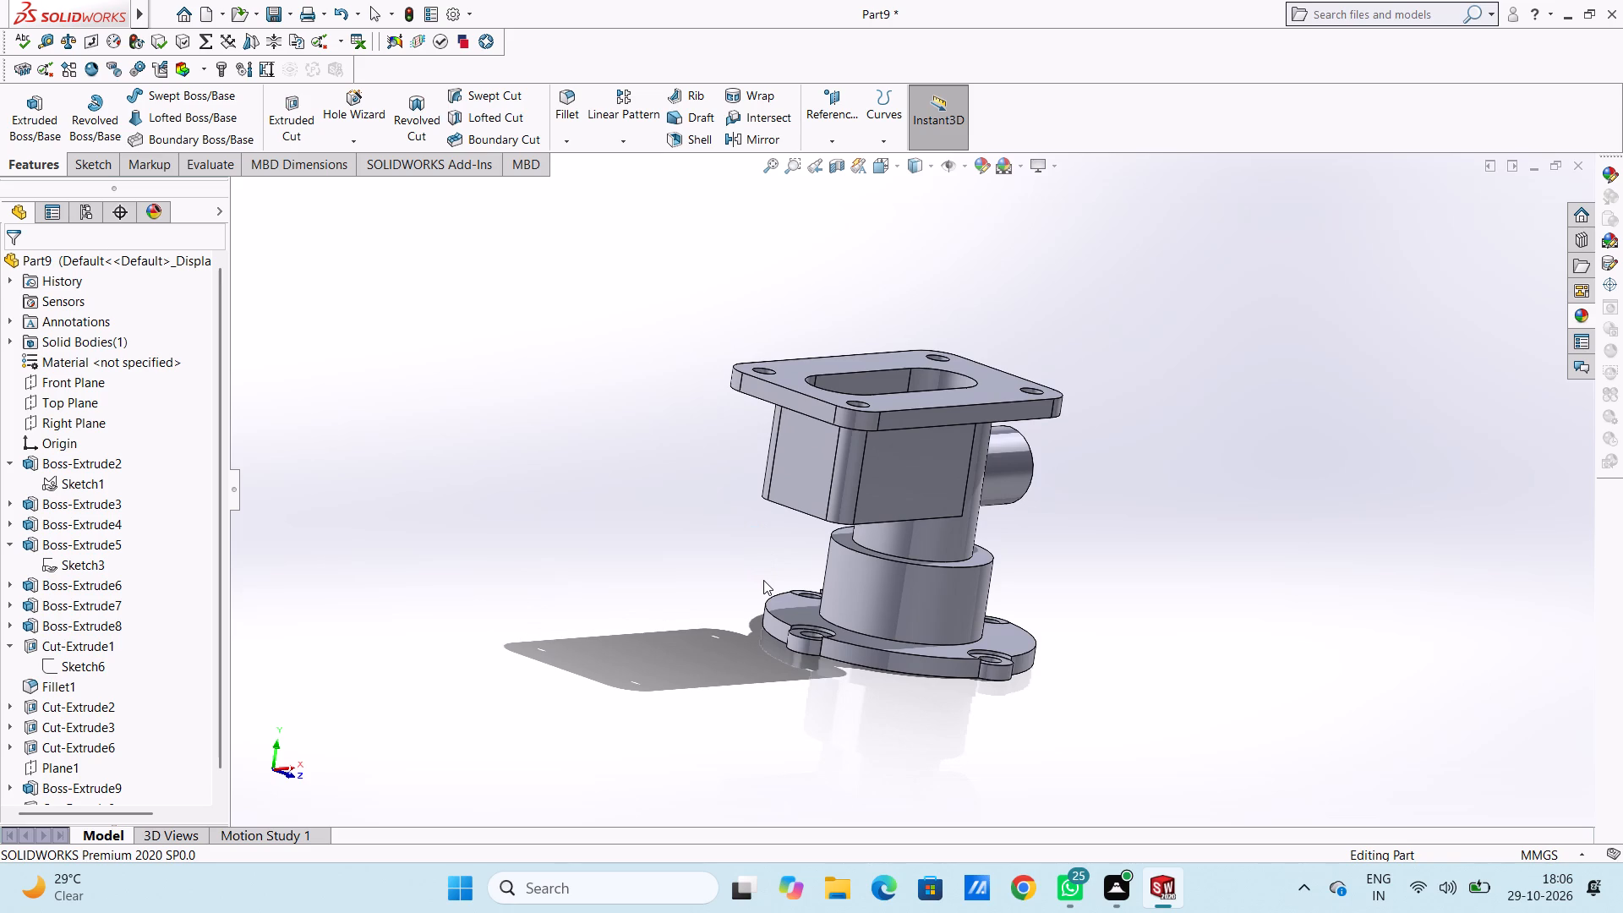
{"action": "middle_click_drag", "start_coordinate": [579, 539], "coordinate": [544, 500]}
{"action": "key", "text": "ctrl+1"}
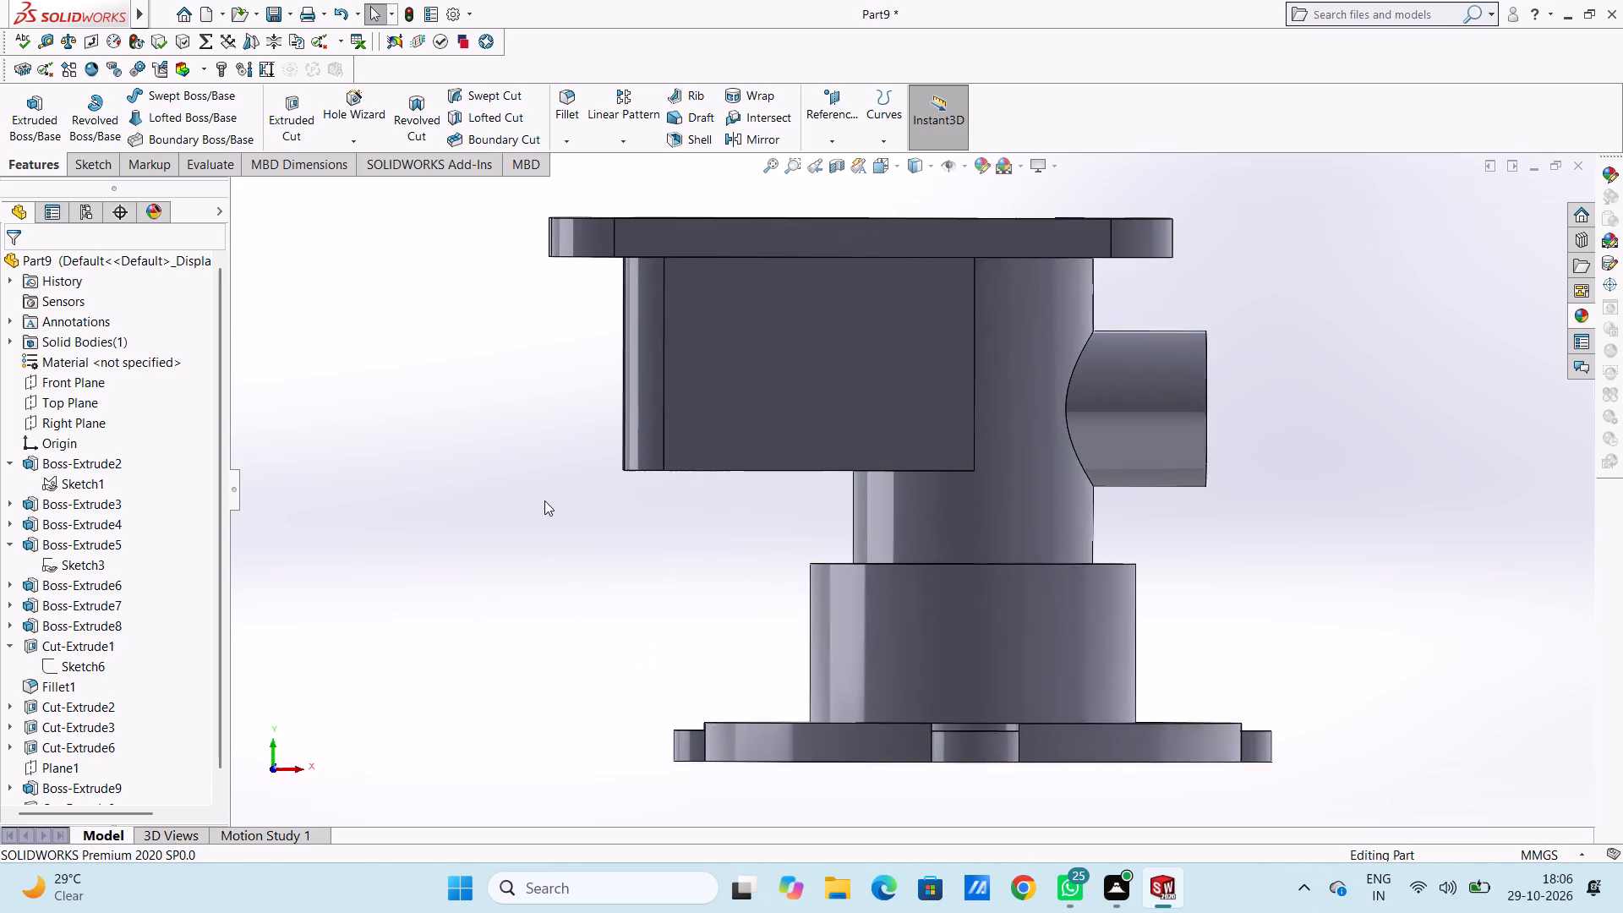
{"action": "scroll", "coordinate": [784, 425], "scroll_direction": "up", "scroll_amount": 3}
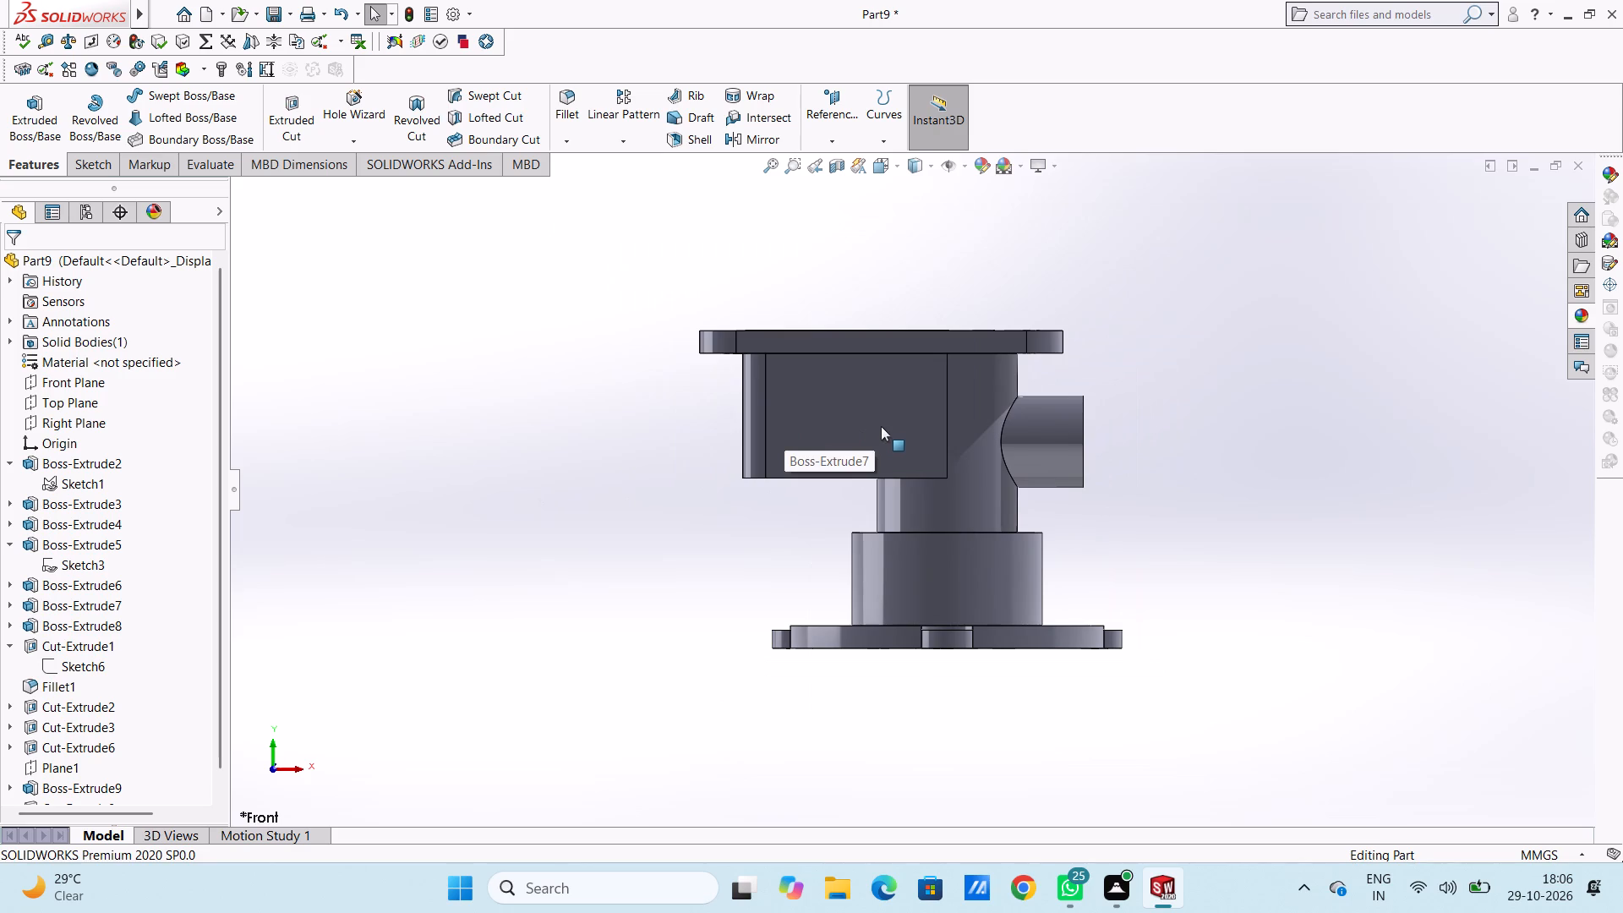
{"action": "left_click", "coordinate": [854, 418]}
{"action": "left_click", "coordinate": [929, 373]}
{"action": "left_click", "coordinate": [555, 516]}
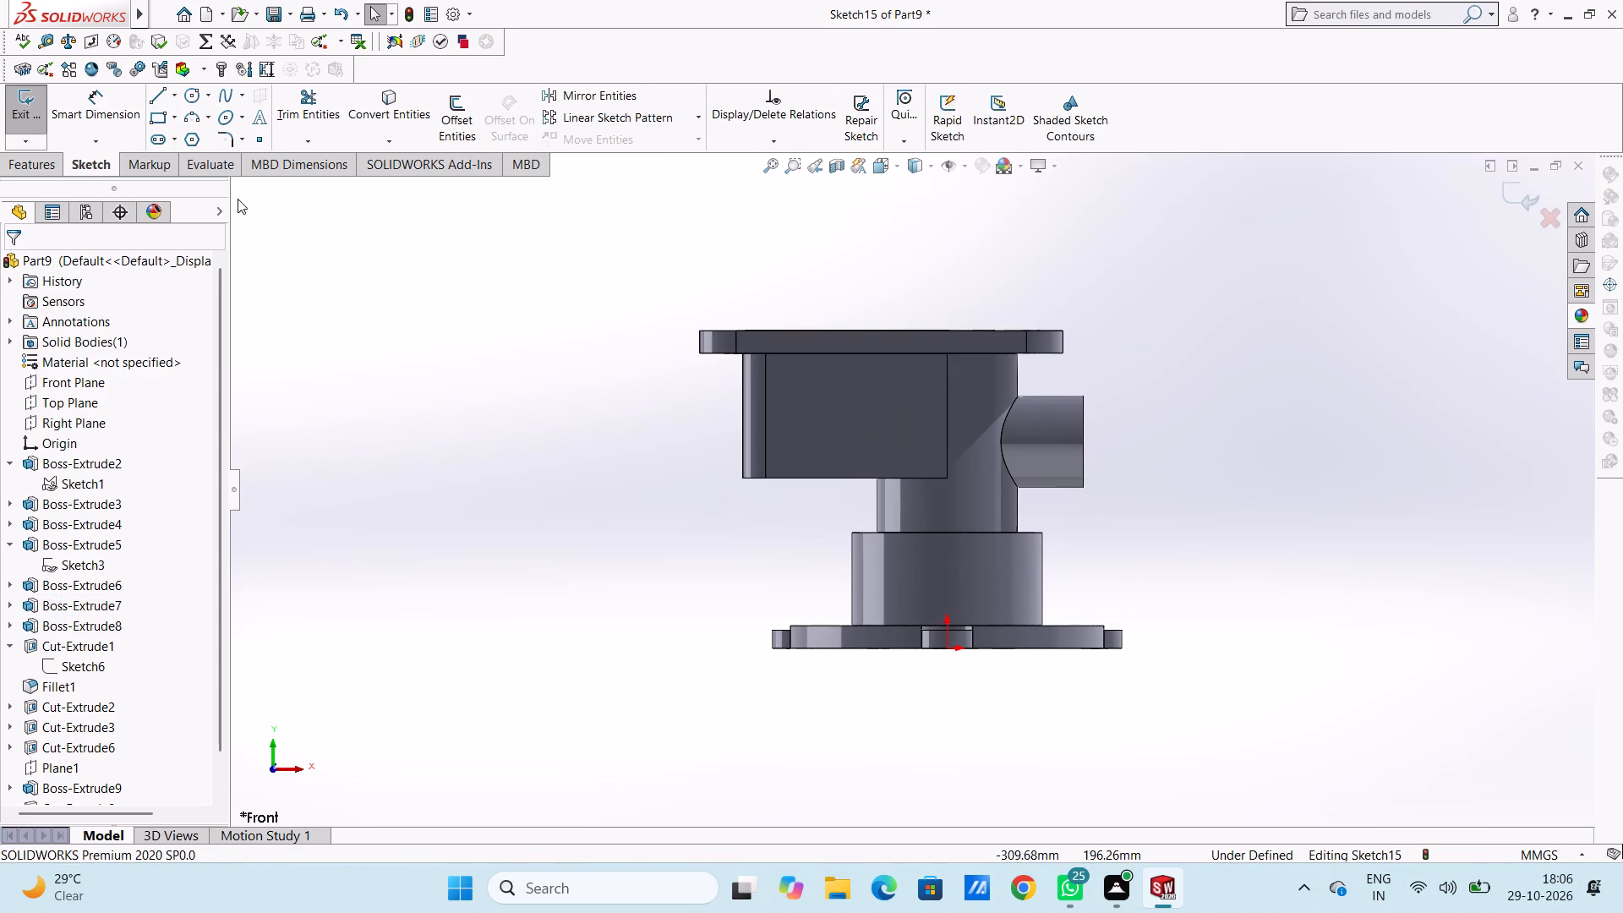
{"action": "left_click", "coordinate": [189, 101]}
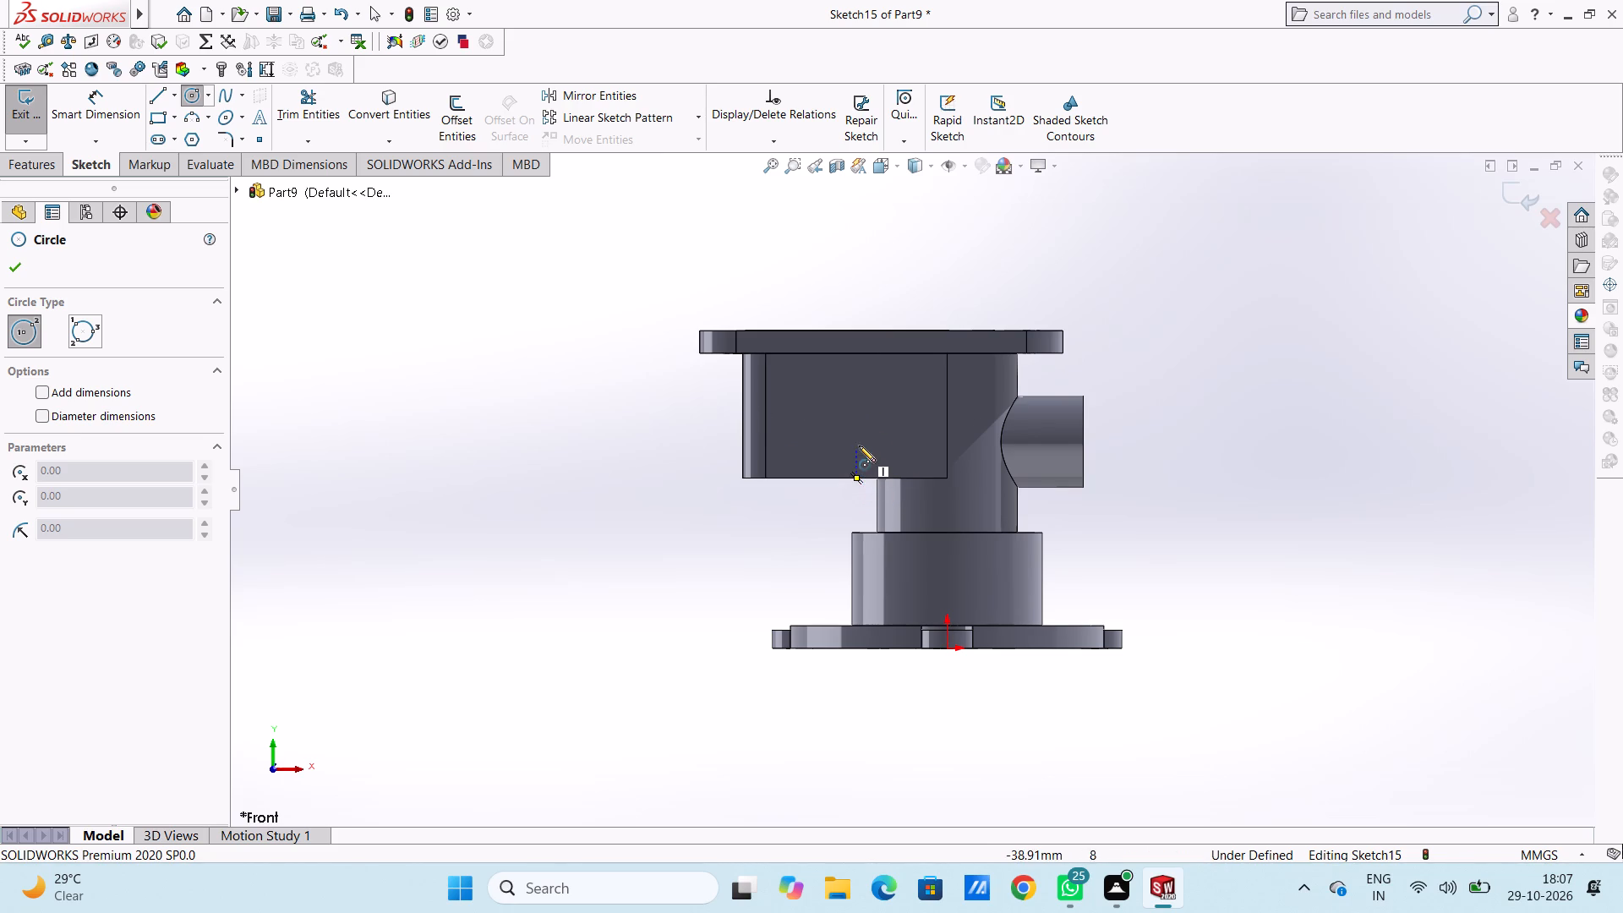
{"action": "left_click", "coordinate": [858, 414]}
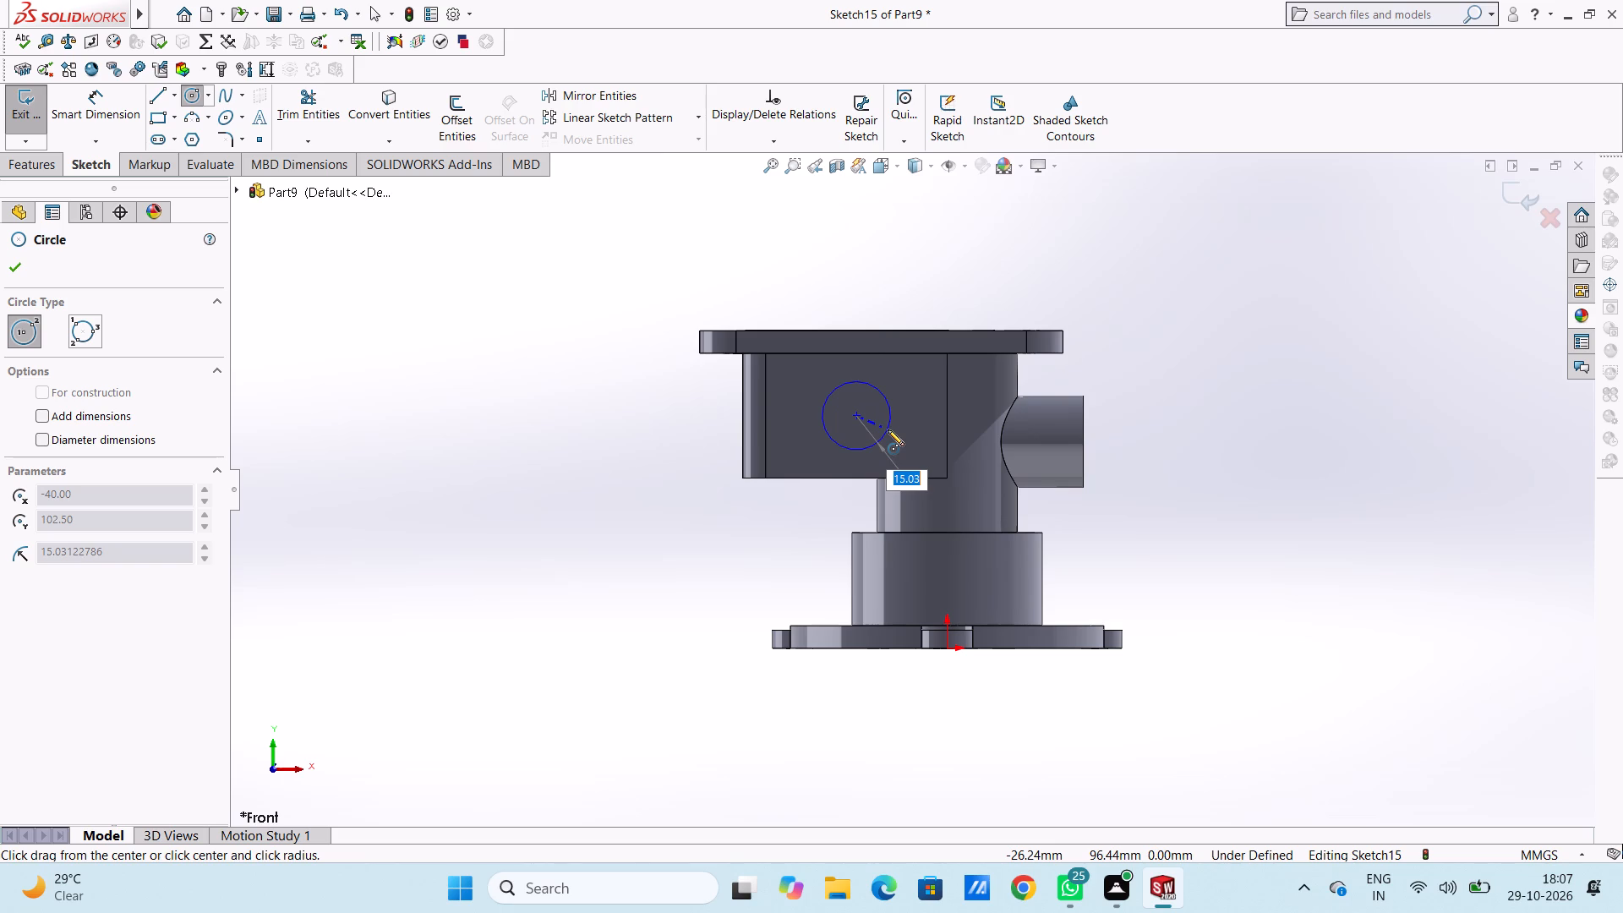
{"action": "type", "text": "18"}
{"action": "key", "text": "Return"}
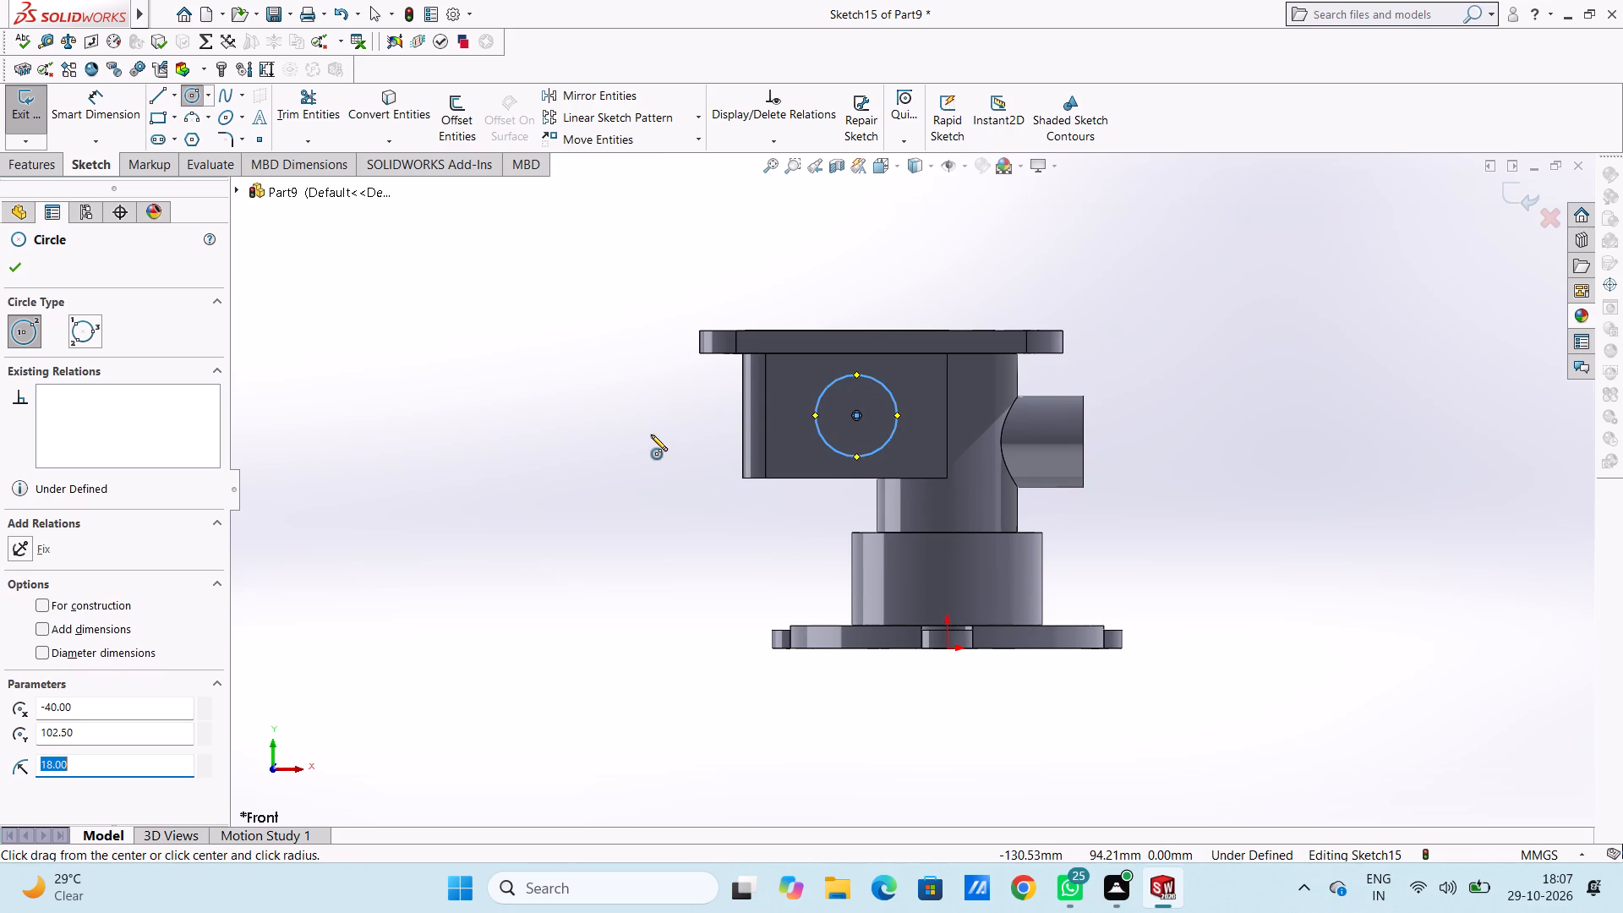
Sketch two circles of 10 mm radius, one on each side of the large circle and level with its centre.
{"action": "left_click", "coordinate": [785, 419]}
{"action": "type", "text": "10"}
{"action": "key", "text": "Return"}
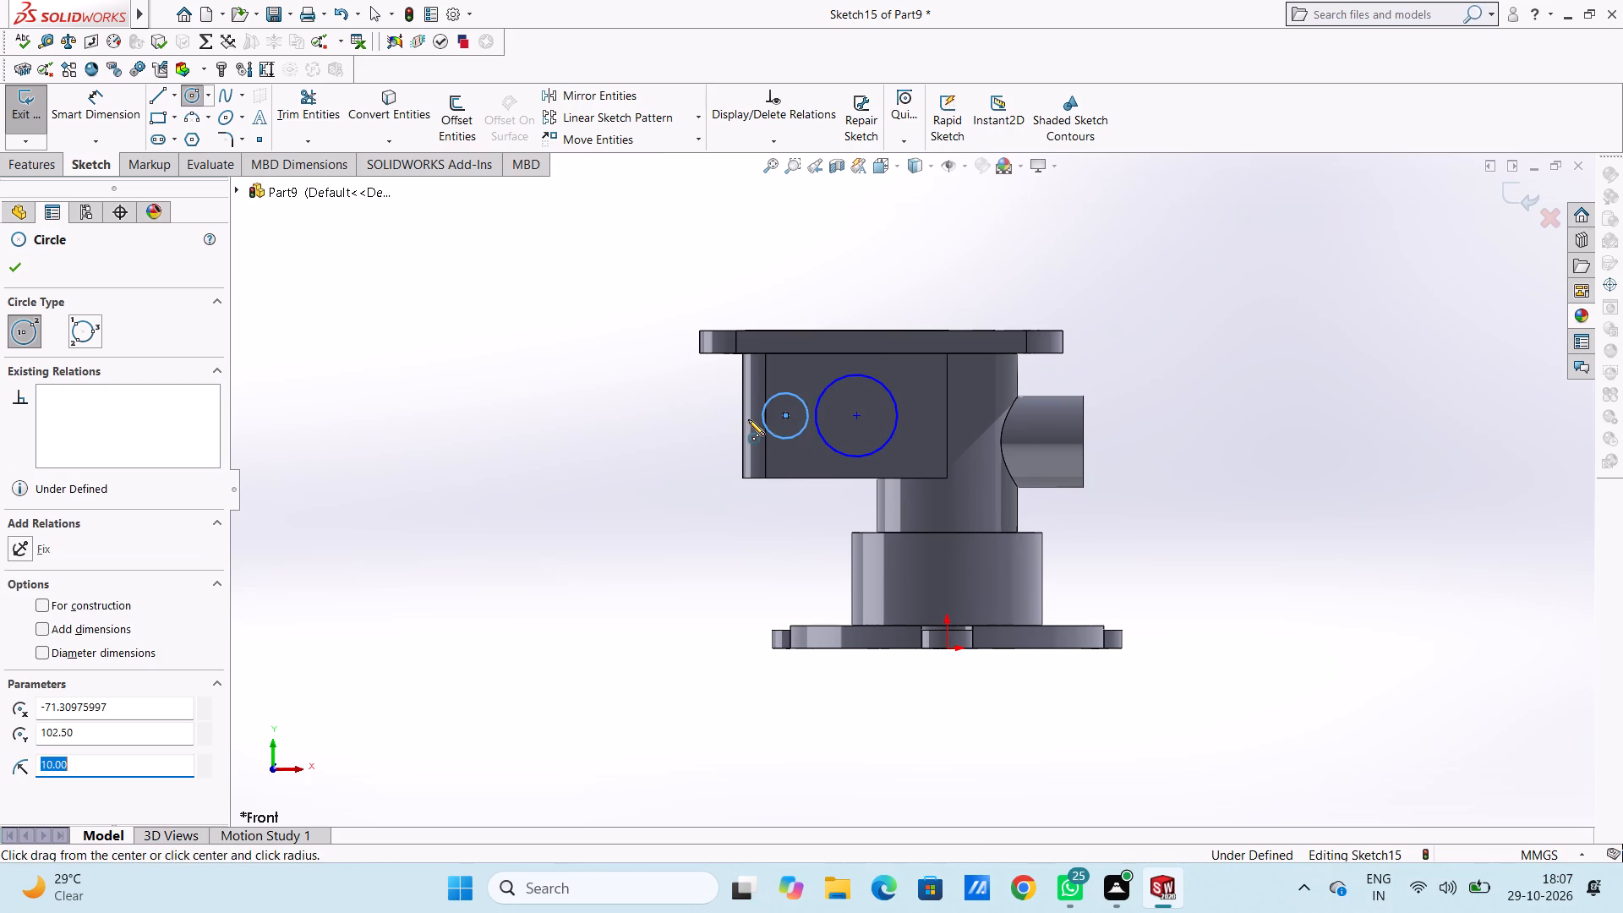
{"action": "left_click", "coordinate": [929, 413]}
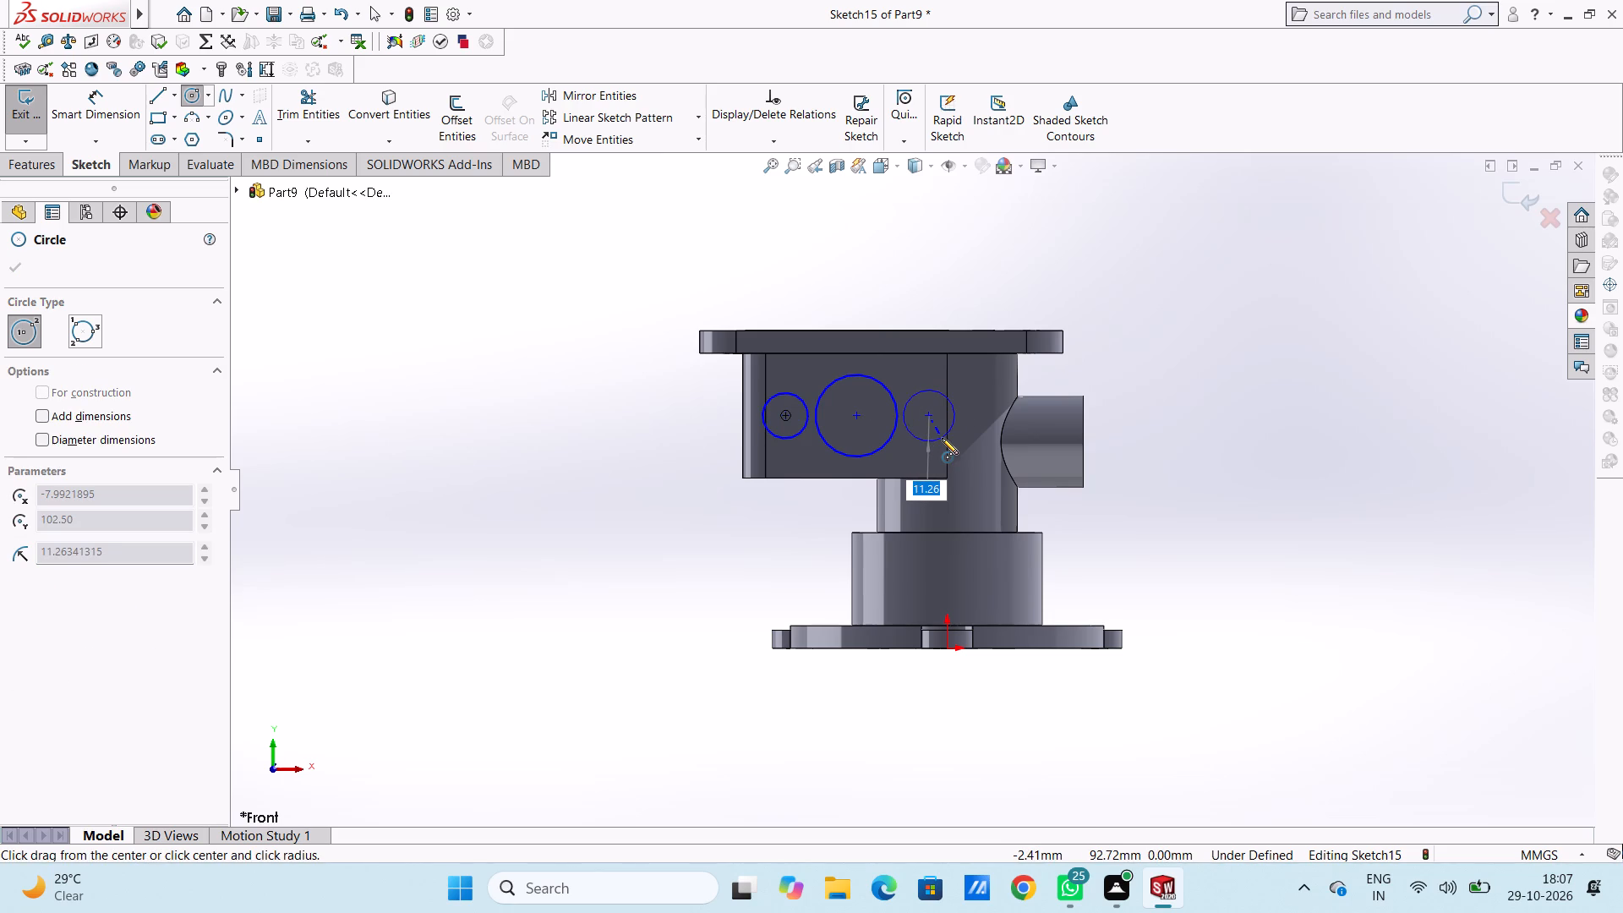
{"action": "type", "text": "10"}
{"action": "key", "text": "Return"}
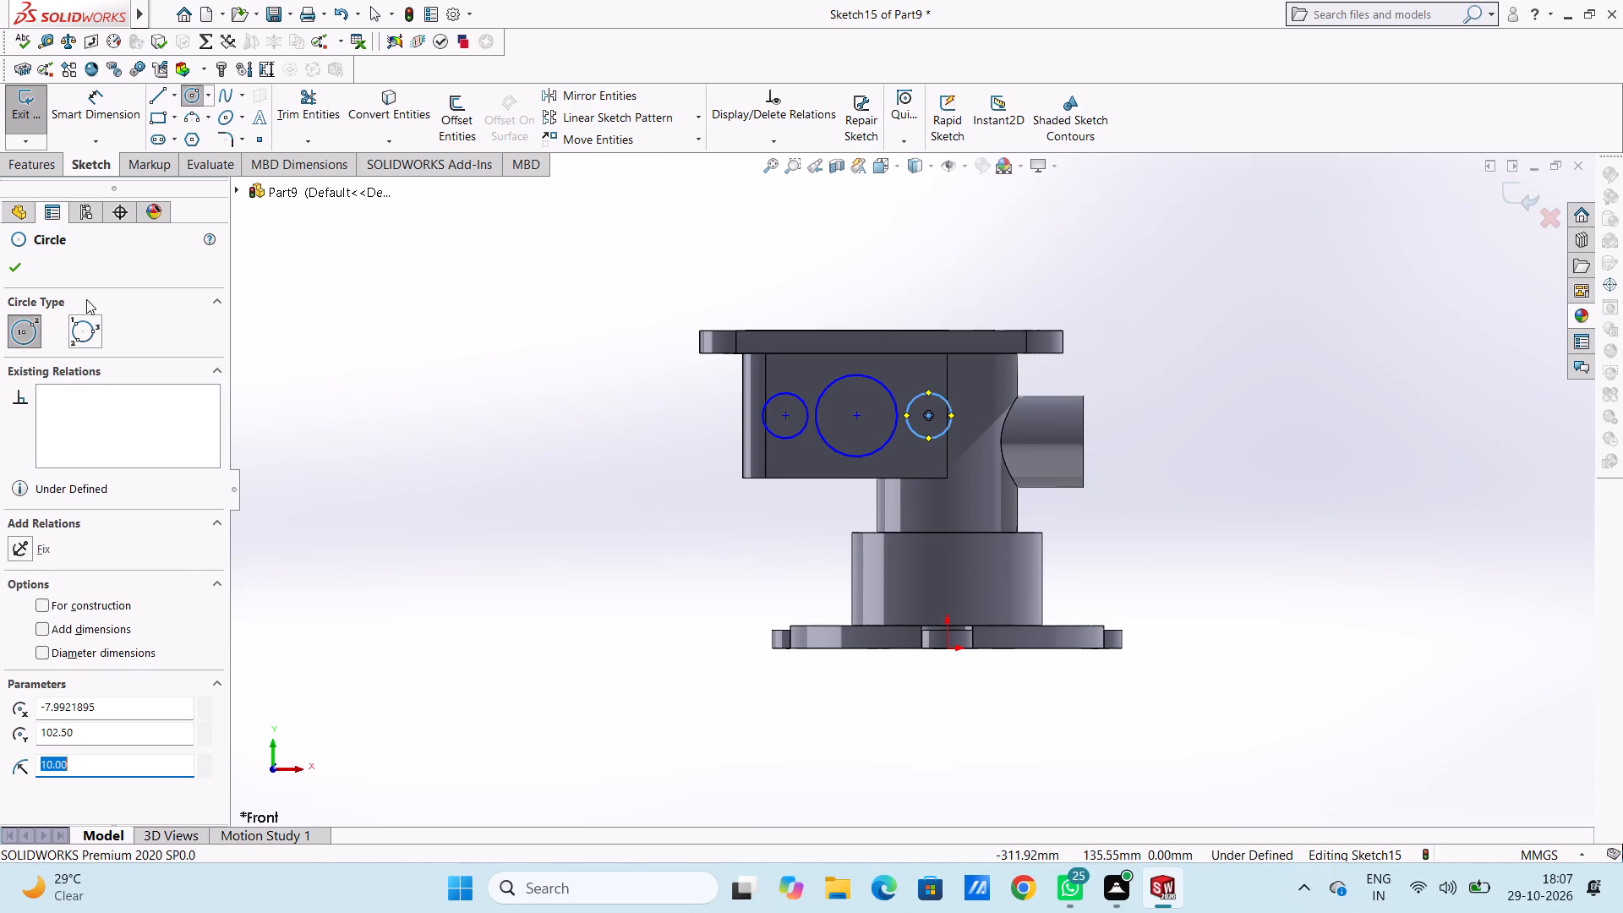
{"action": "left_click", "coordinate": [7, 265]}
{"action": "left_click", "coordinate": [459, 353]}
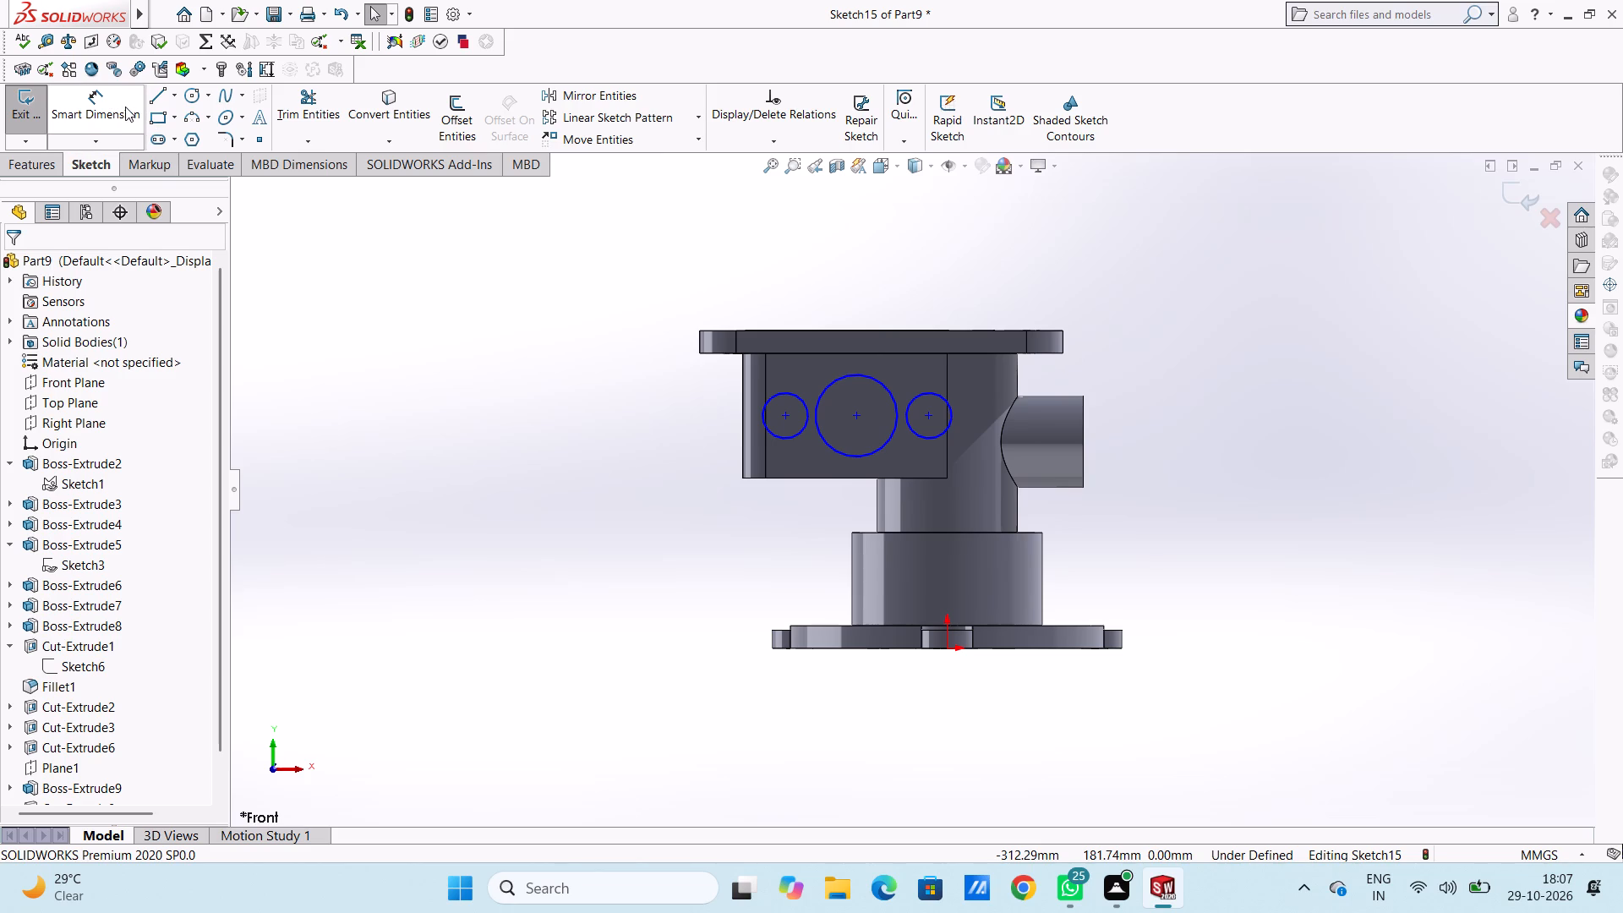
Add diameter dimensions to both small circles and the large middle circle, keeping their drawn sizes.
{"action": "left_click", "coordinate": [125, 107]}
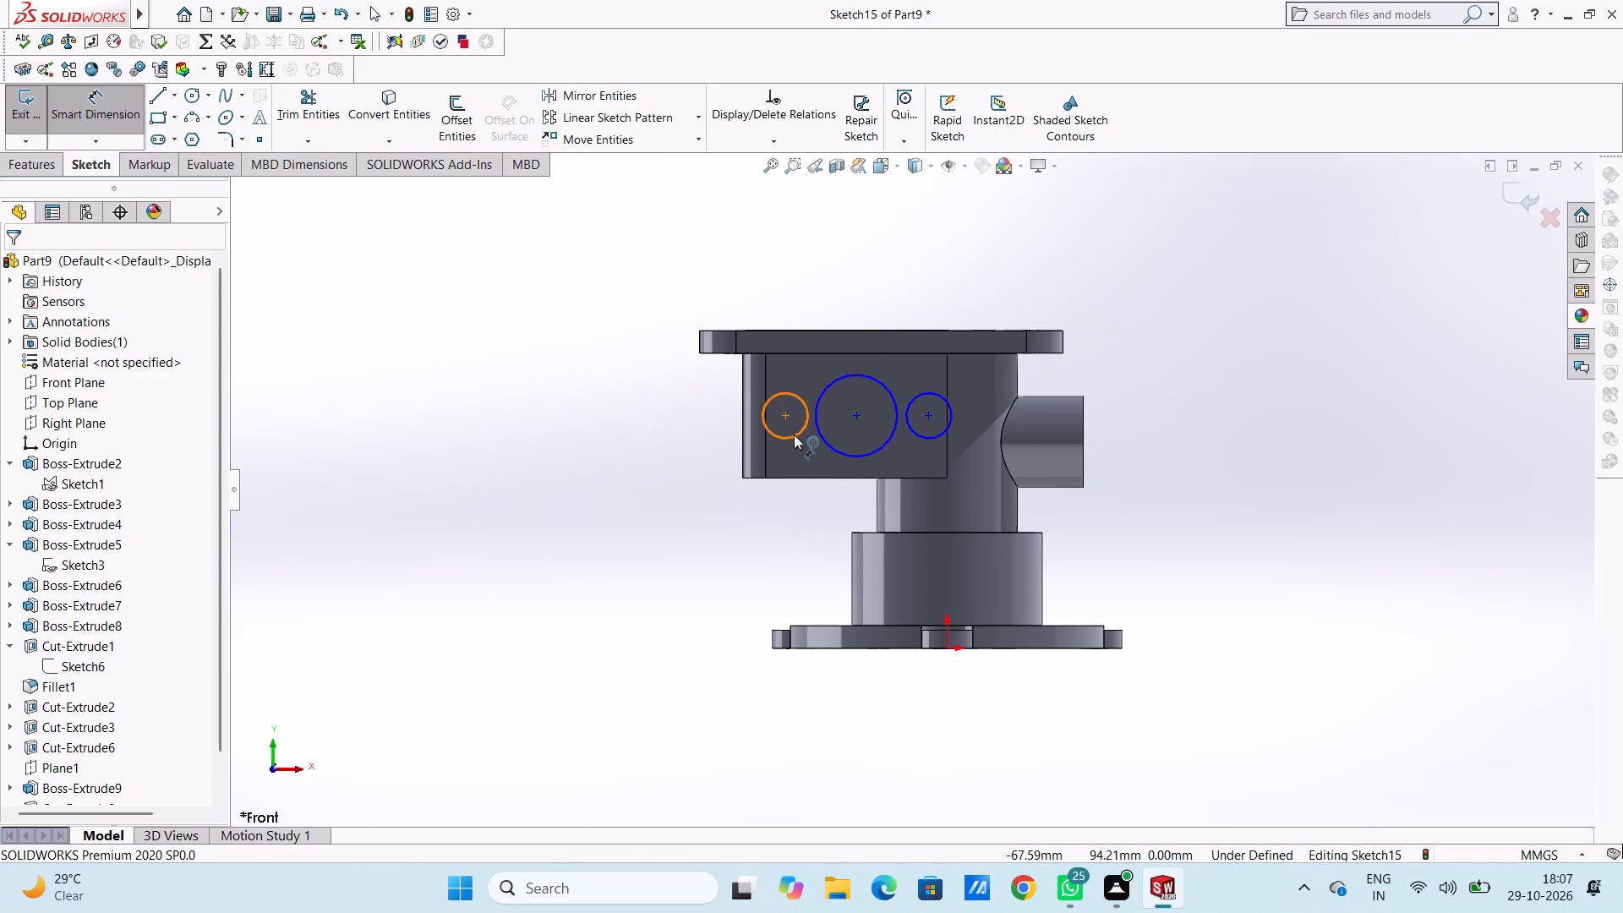
{"action": "left_click_drag", "start_coordinate": [794, 435], "coordinate": [782, 452]}
{"action": "left_click", "coordinate": [555, 507]}
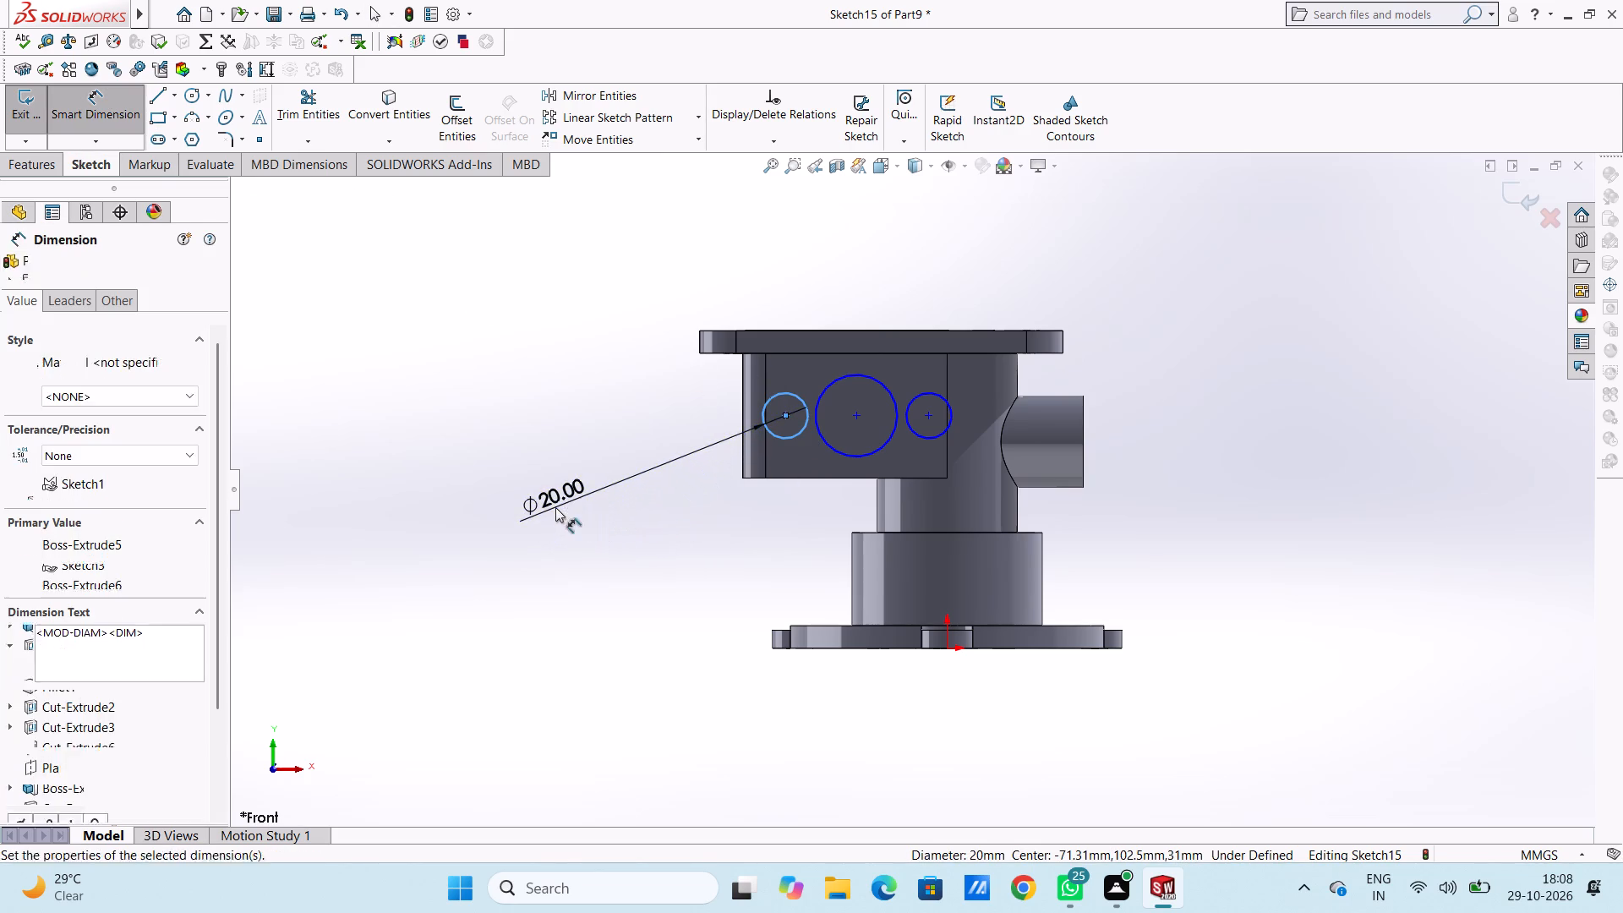
{"action": "left_click", "coordinate": [478, 481]}
{"action": "left_click", "coordinate": [478, 421]}
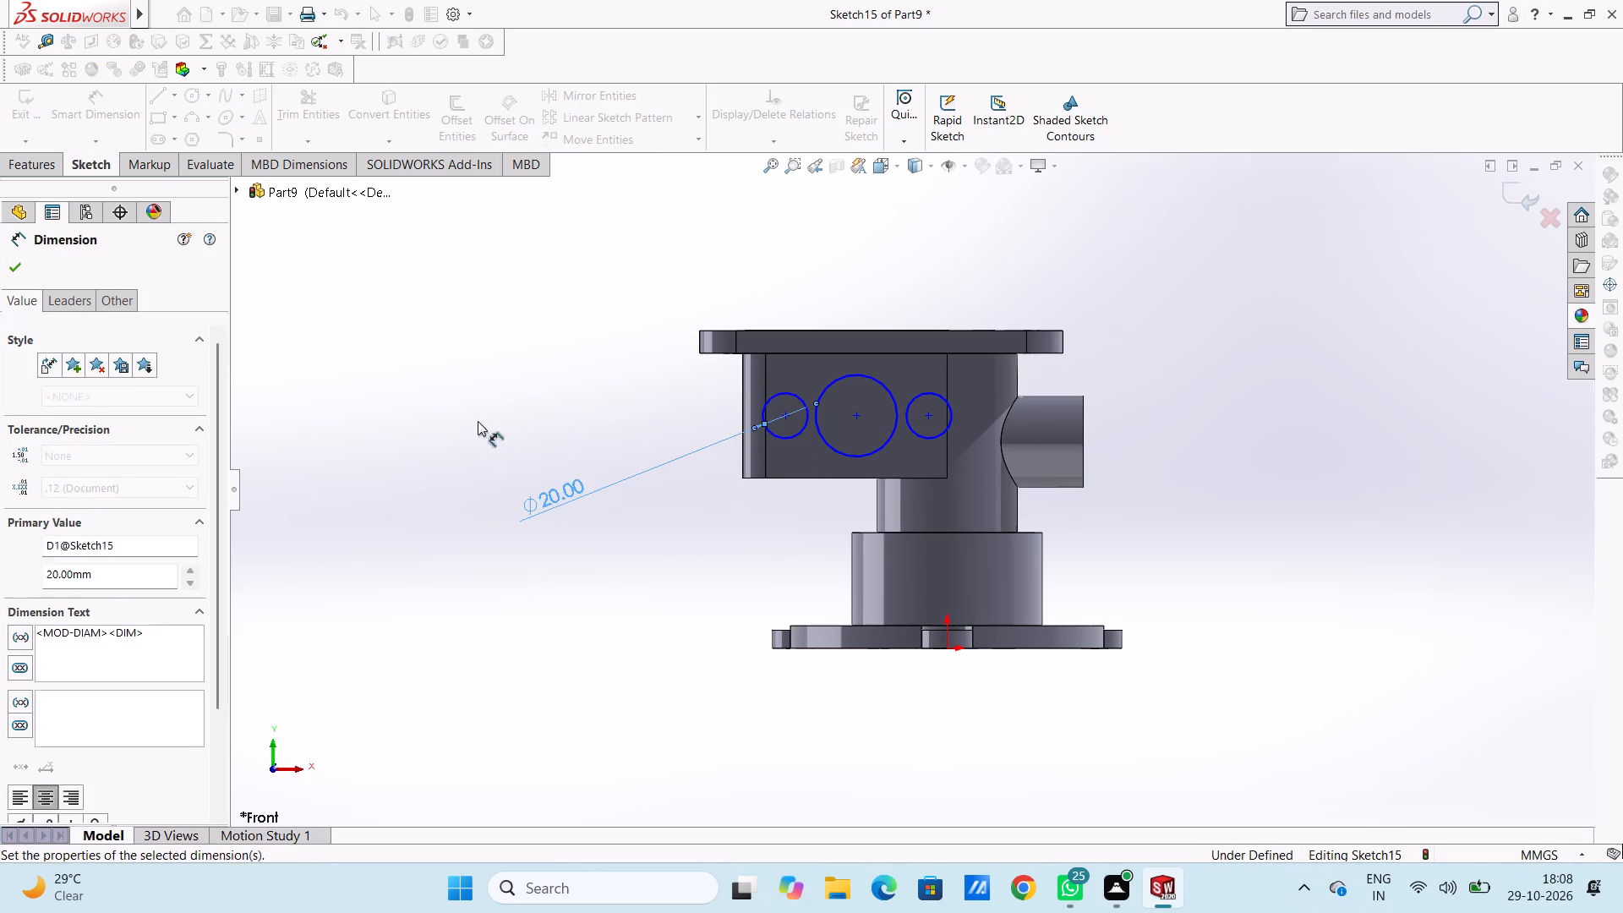
{"action": "left_click", "coordinate": [936, 435]}
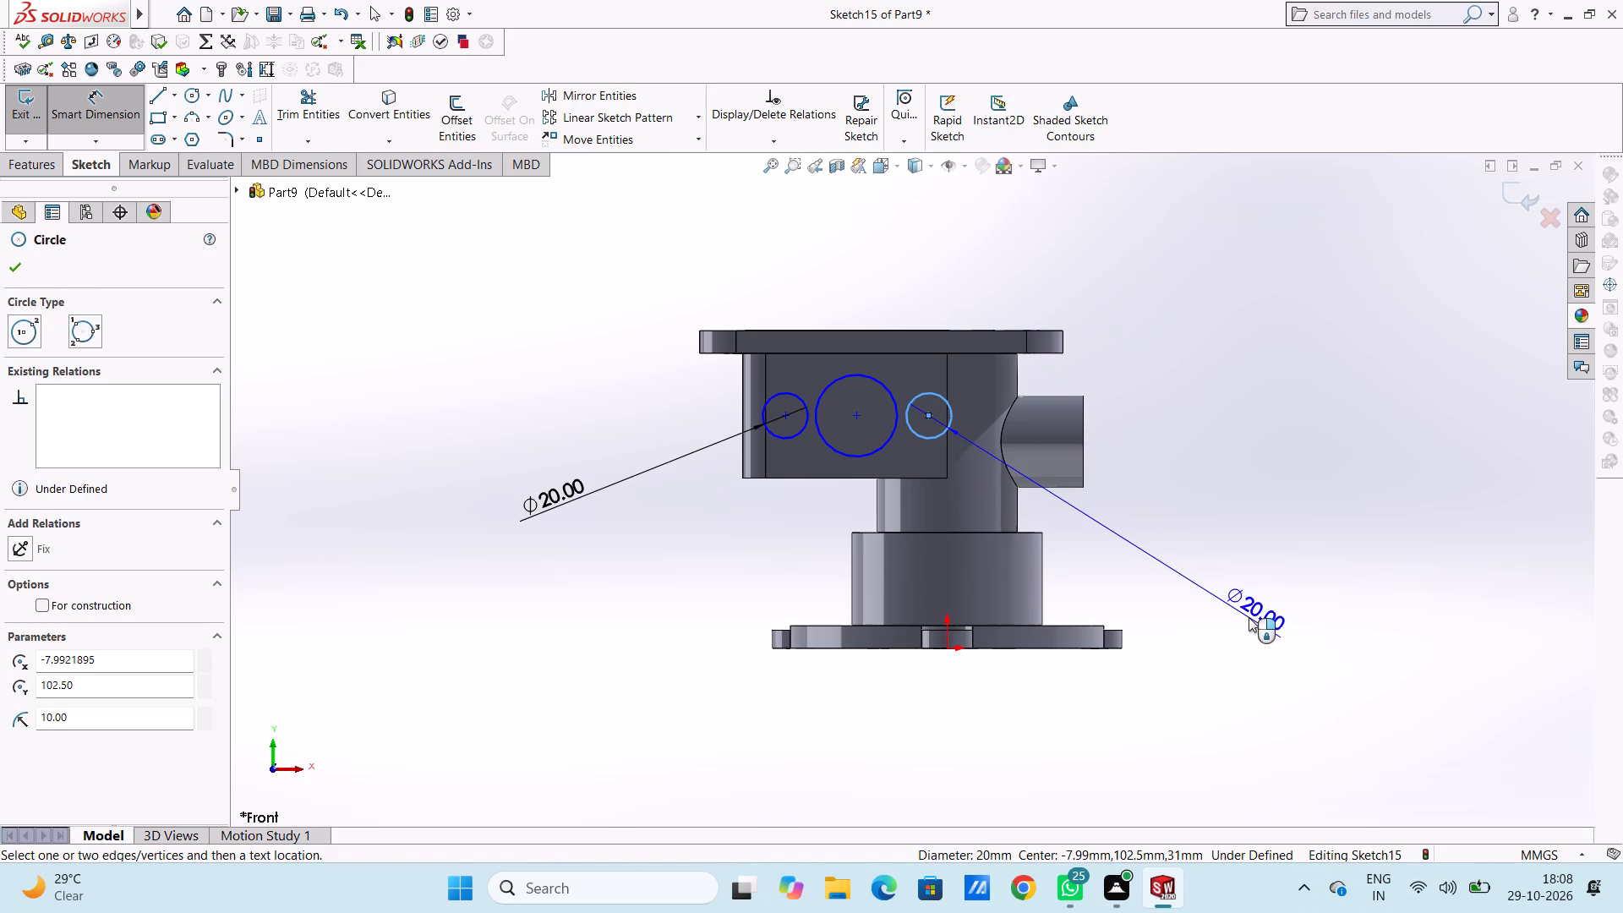
{"action": "left_click", "coordinate": [1249, 617]}
{"action": "left_click", "coordinate": [1174, 596]}
{"action": "left_click", "coordinate": [1145, 571]}
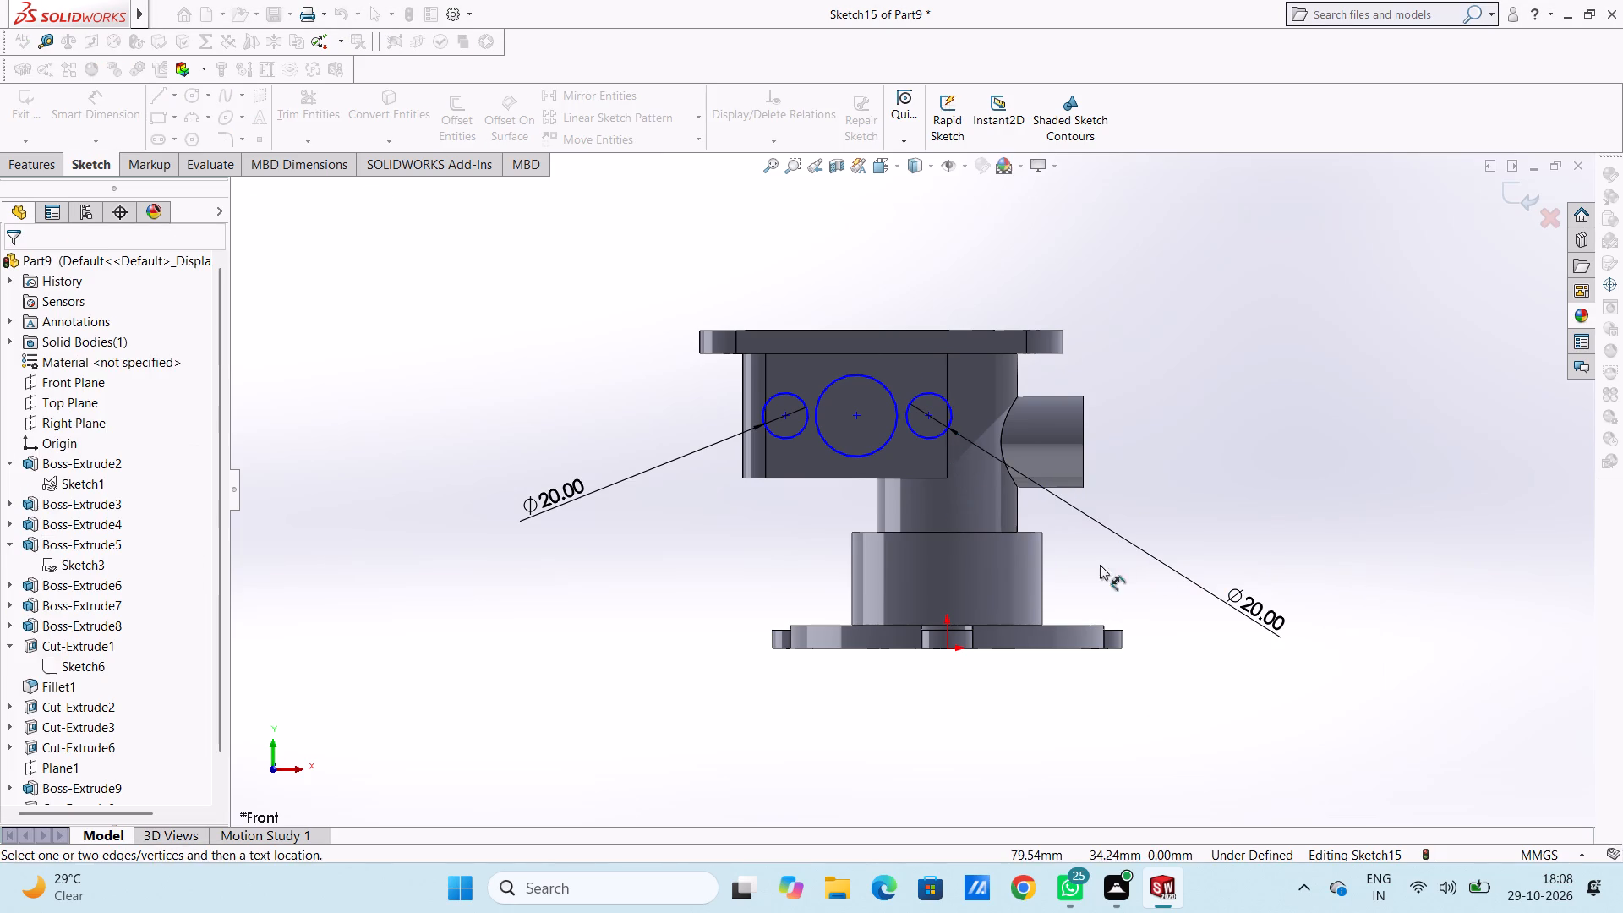
{"action": "left_click", "coordinate": [844, 456]}
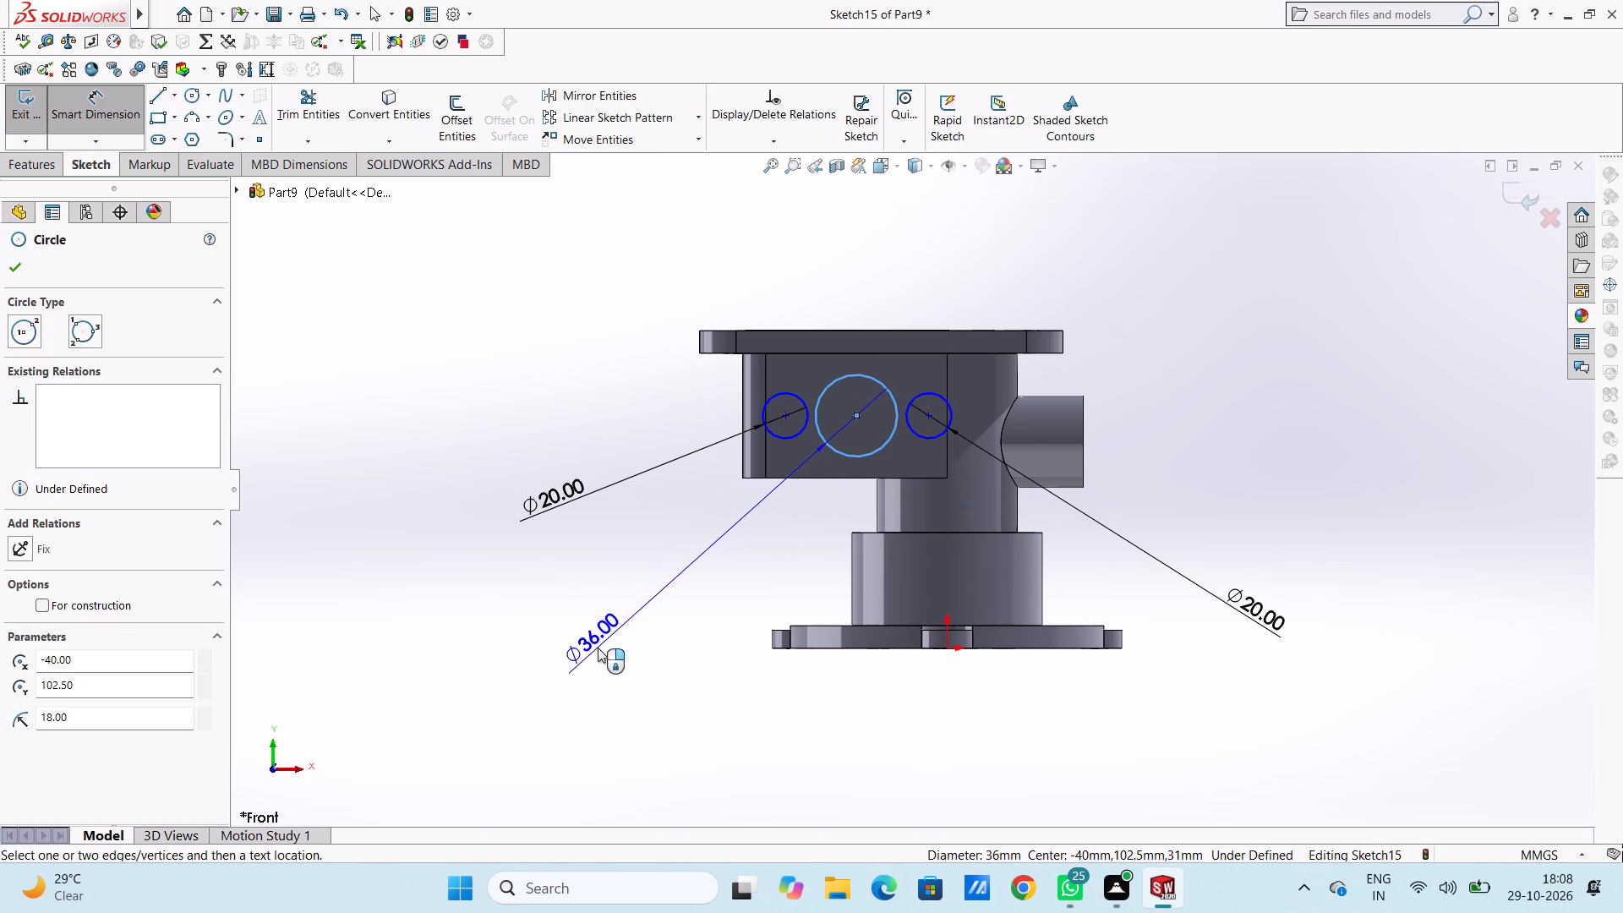
{"action": "left_click", "coordinate": [538, 638]}
{"action": "left_click", "coordinate": [471, 612]}
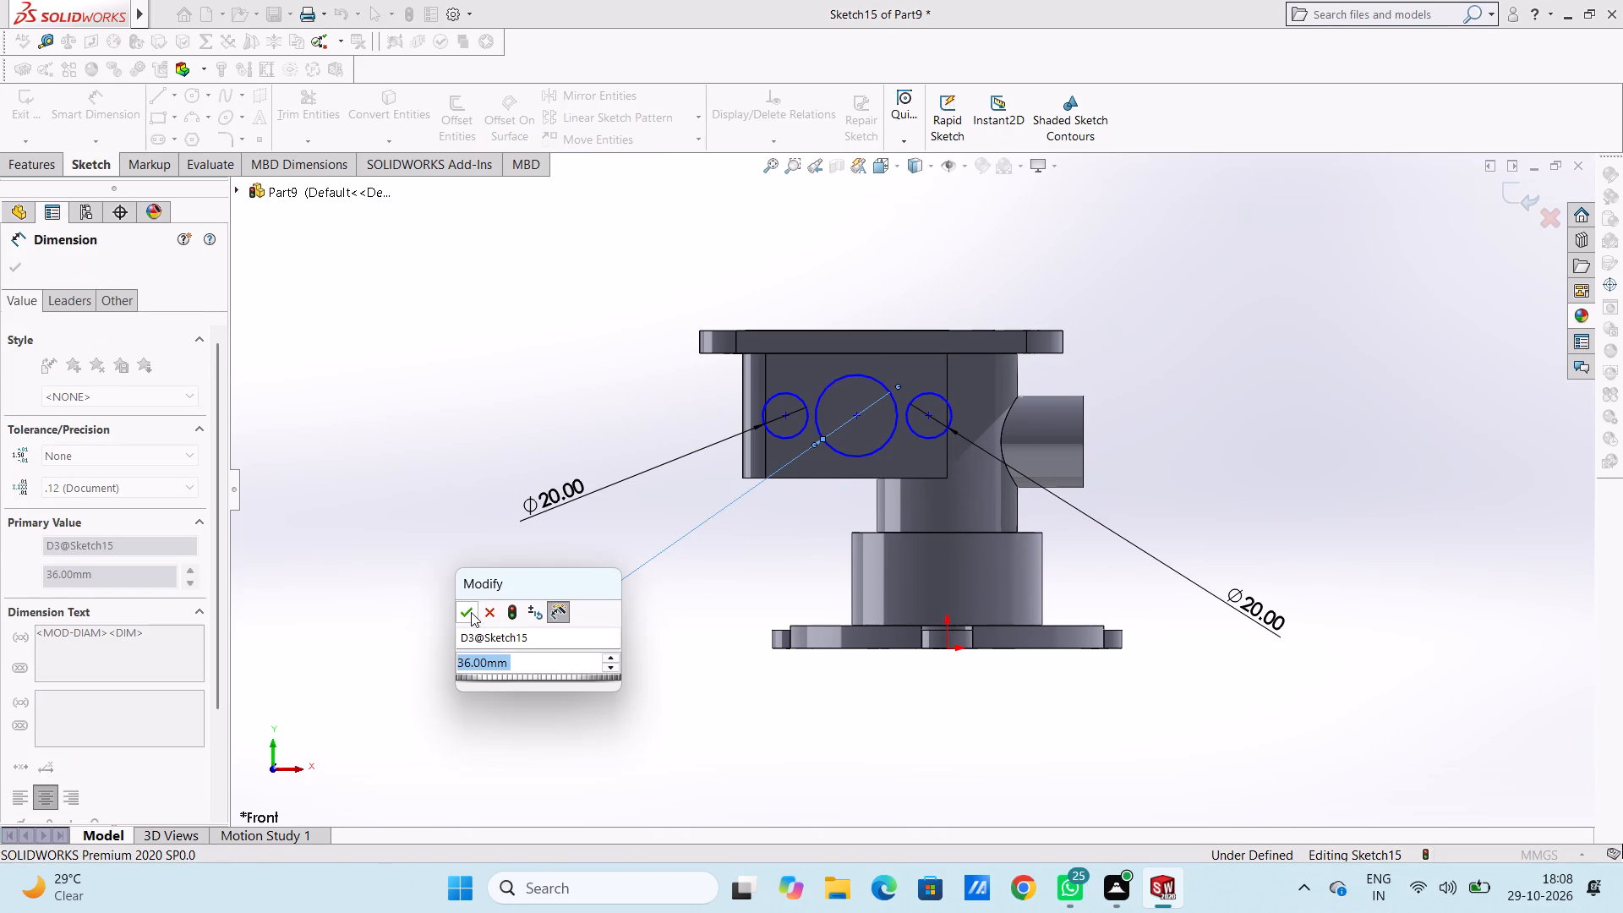
{"action": "left_click", "coordinate": [463, 591]}
Dimension the vertical distance from each of the three circle centres to the face's top edge, keeping the drawn positions.
{"action": "left_click", "coordinate": [856, 416]}
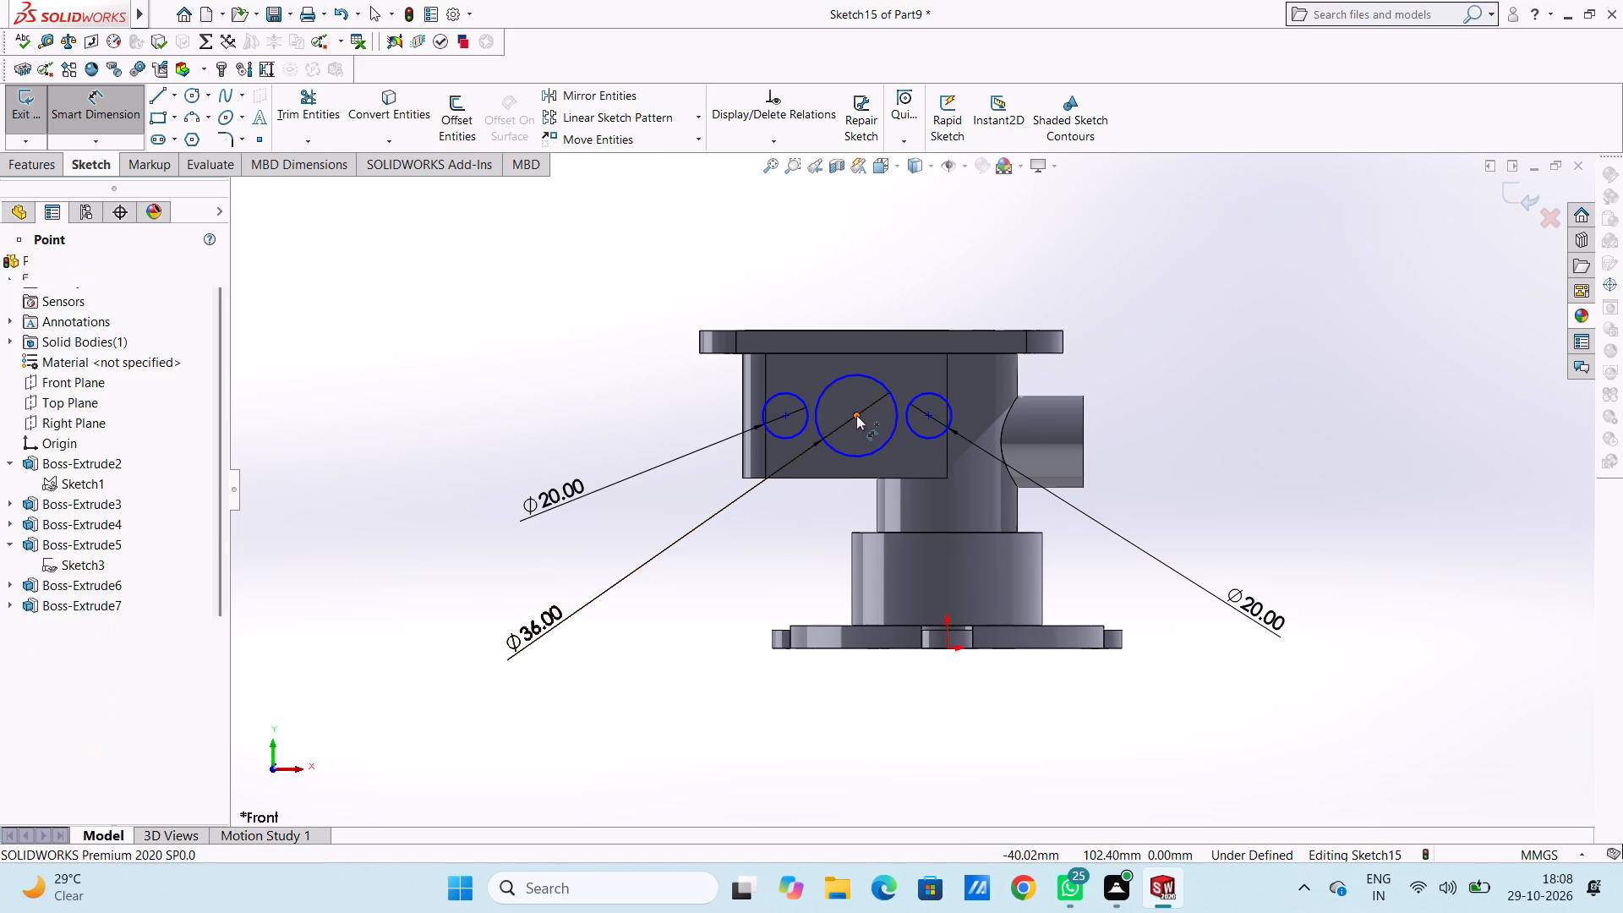
{"action": "left_click", "coordinate": [857, 353]}
{"action": "left_click", "coordinate": [433, 358]}
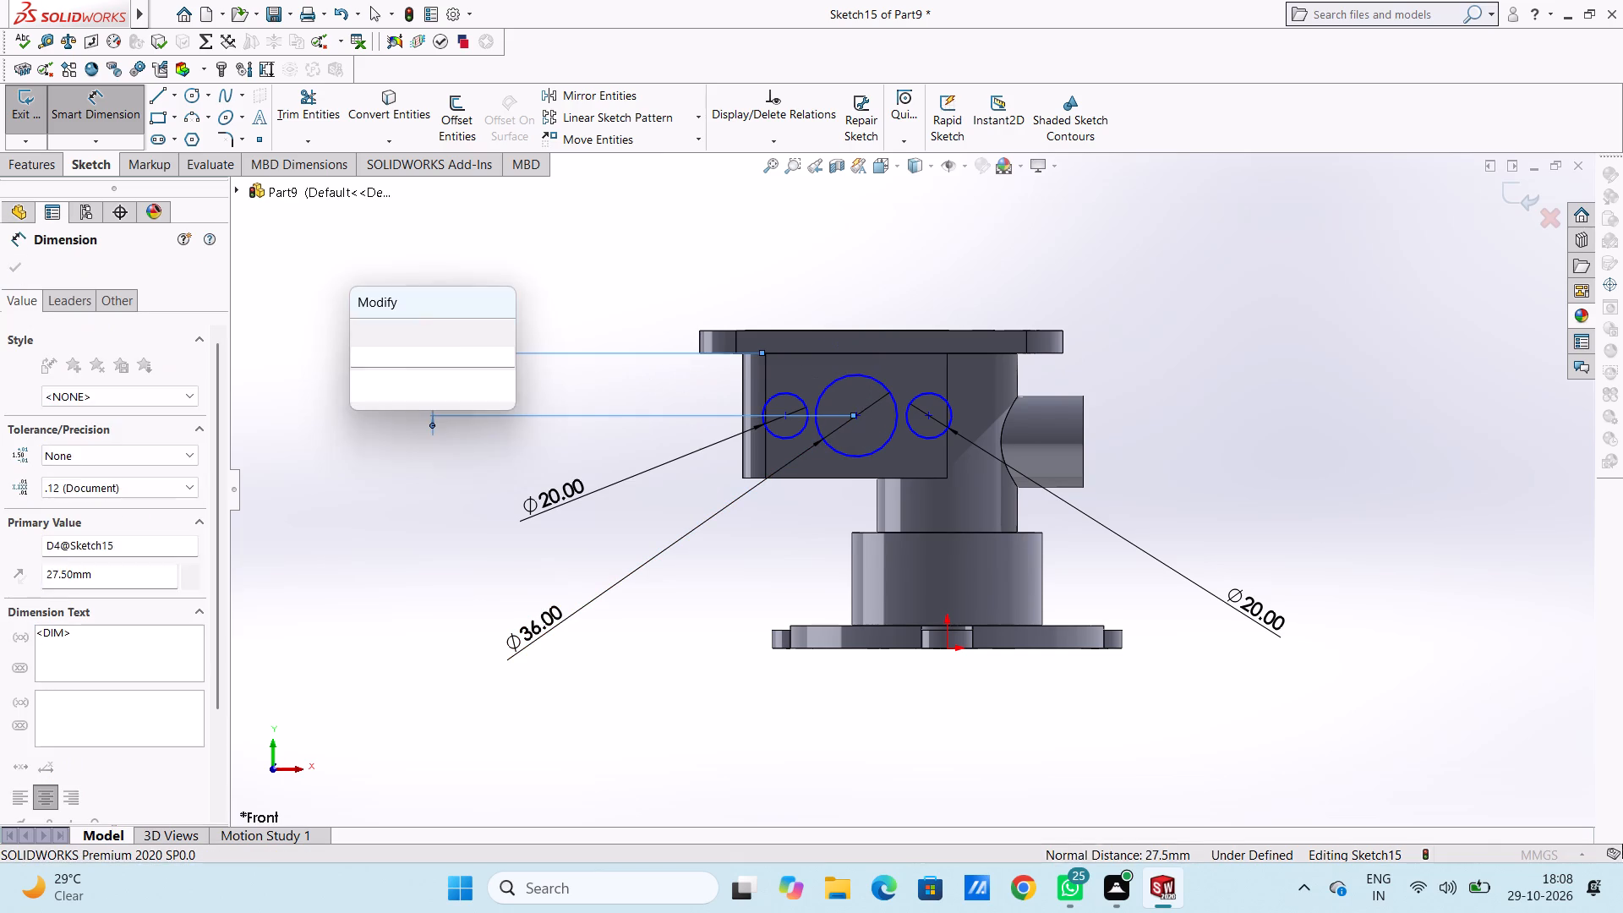
{"action": "left_click", "coordinate": [364, 336]}
{"action": "left_click", "coordinate": [374, 292]}
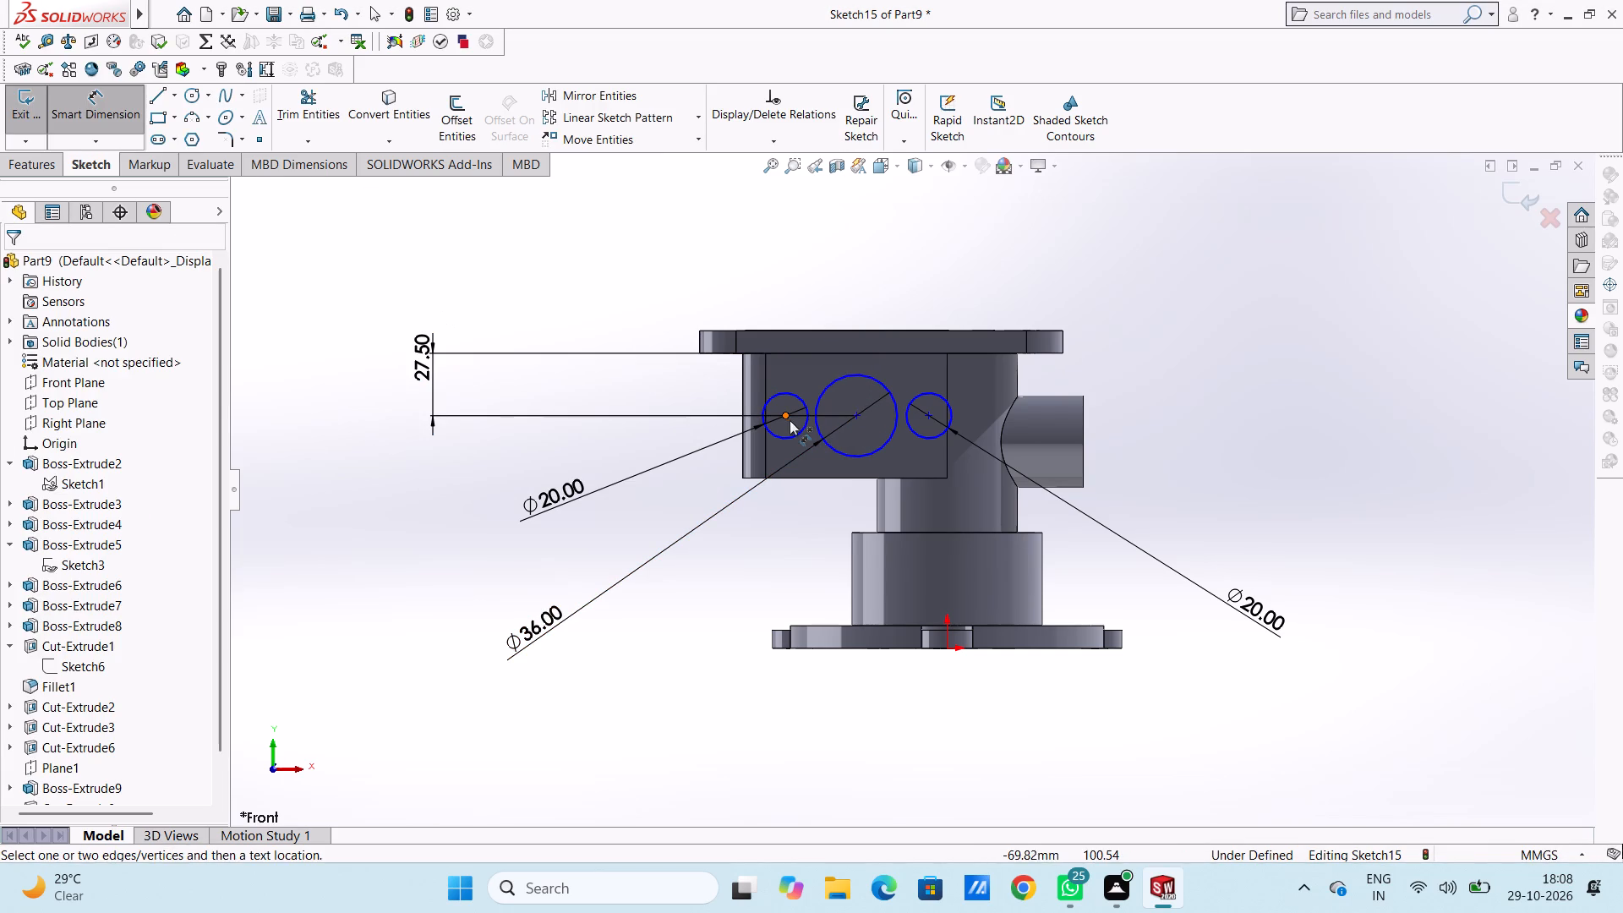
{"action": "left_click", "coordinate": [790, 420]}
{"action": "left_click", "coordinate": [786, 353]}
{"action": "left_click", "coordinate": [436, 360]}
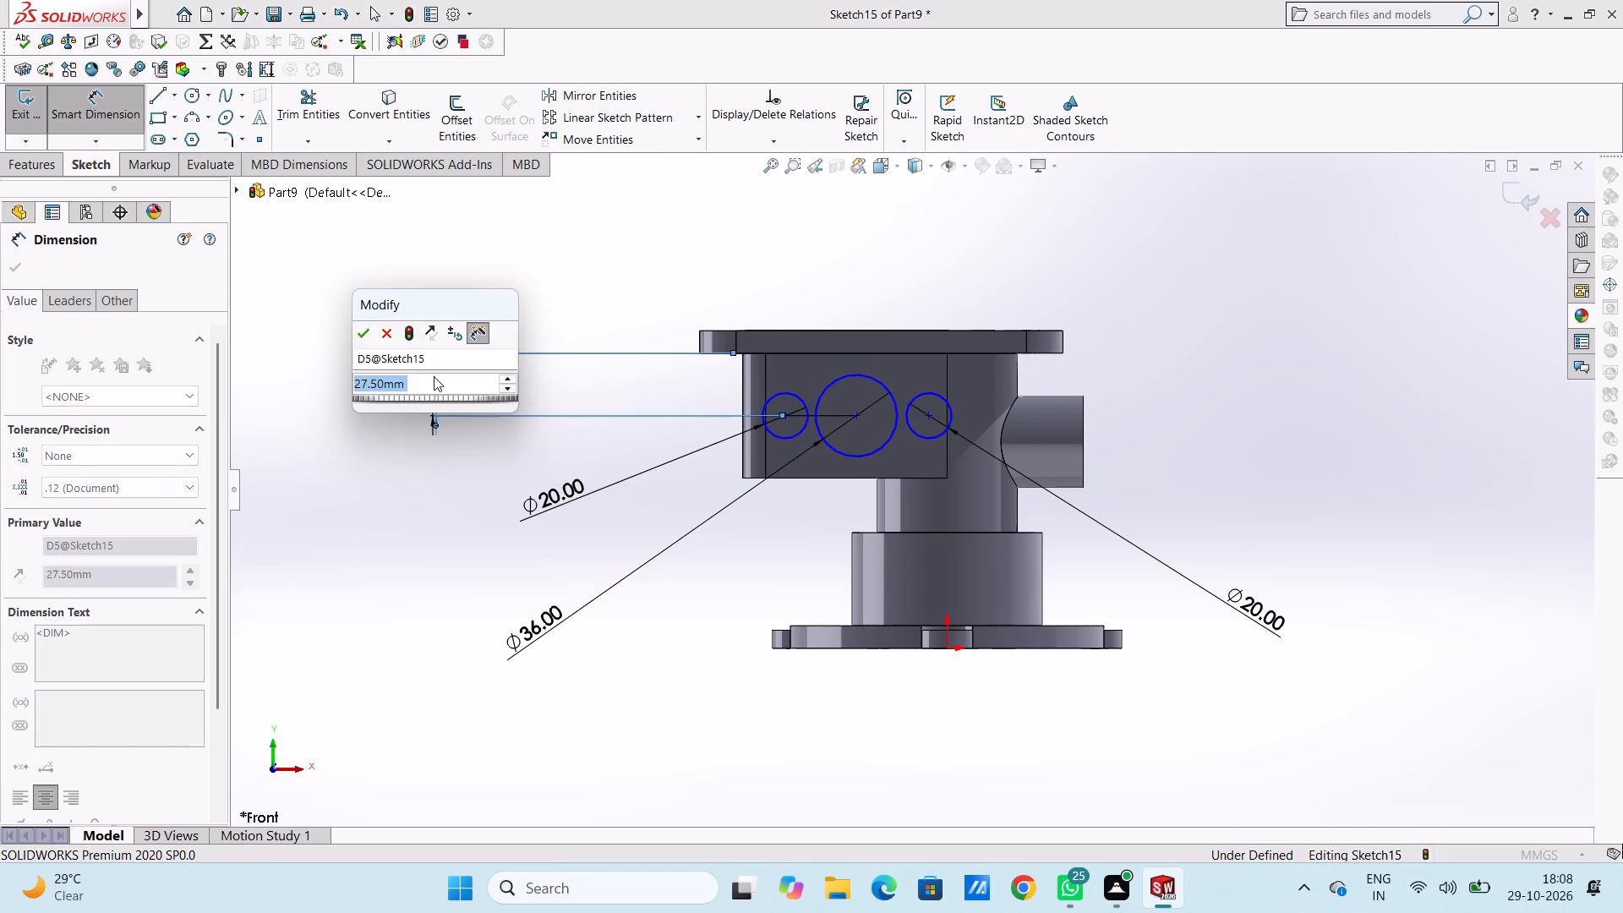
{"action": "left_click", "coordinate": [363, 336]}
{"action": "left_click", "coordinate": [350, 320]}
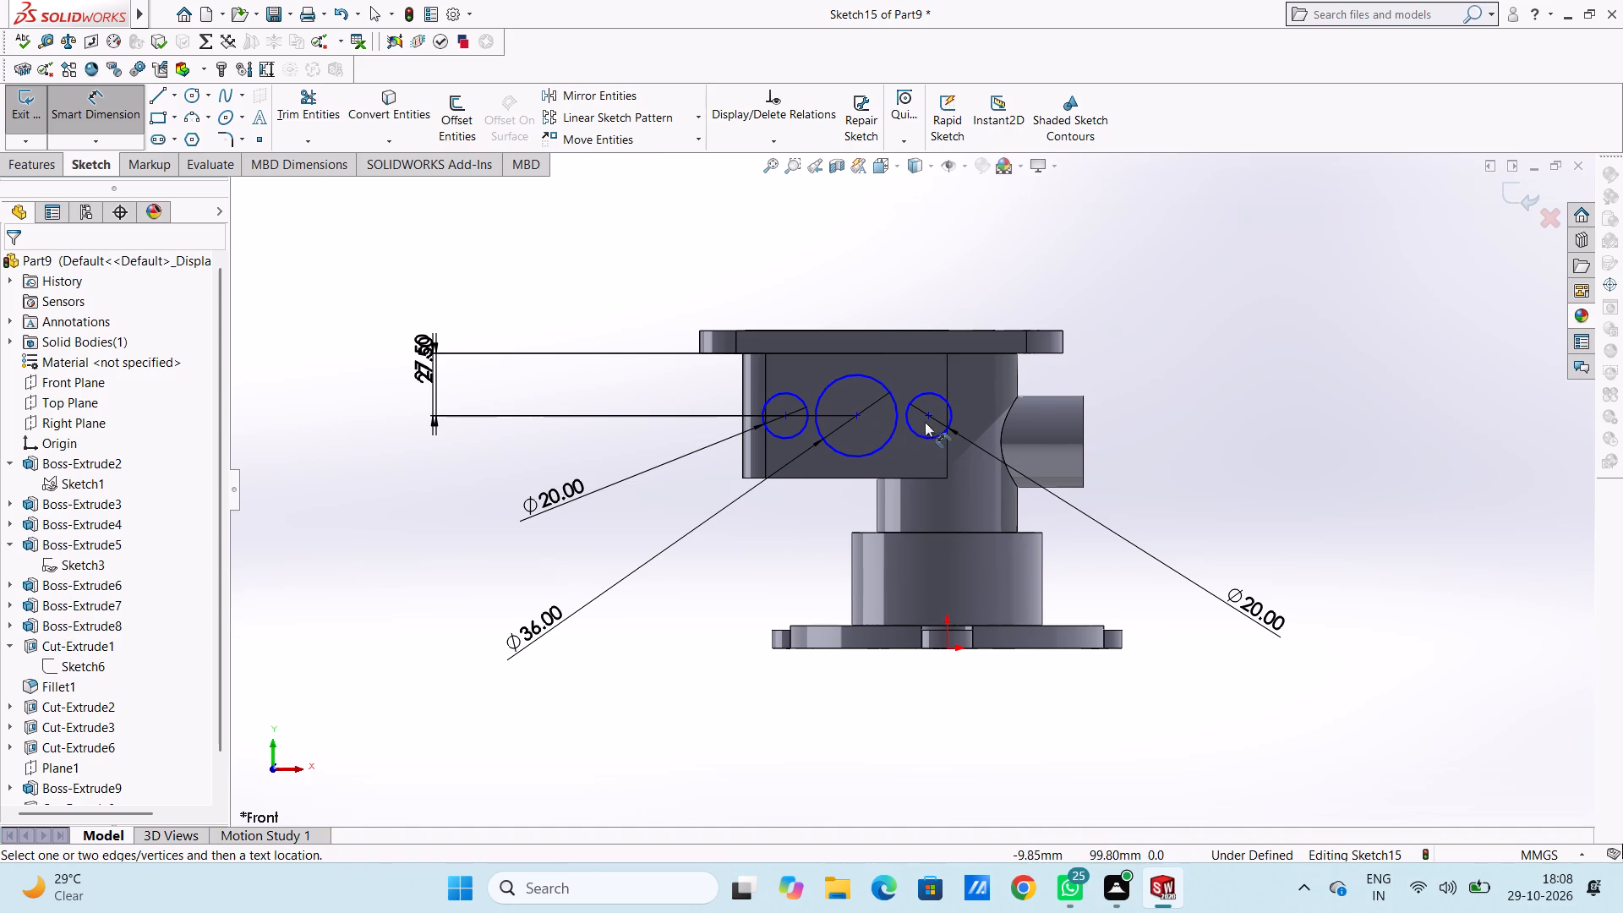
{"action": "left_click", "coordinate": [929, 414]}
{"action": "left_click", "coordinate": [922, 353]}
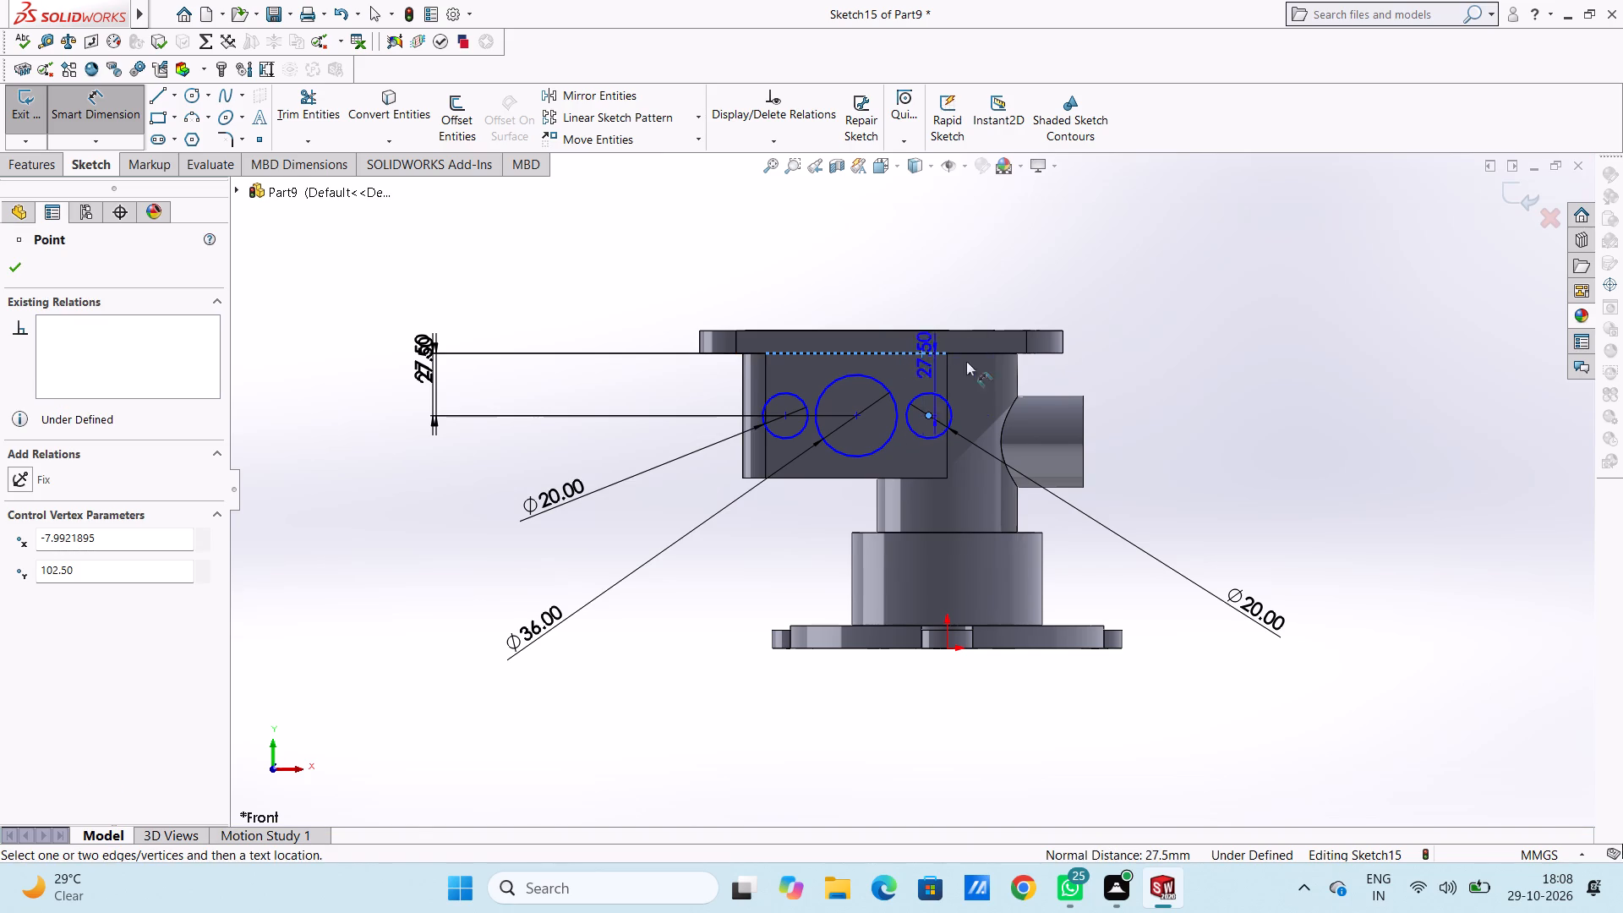
{"action": "left_click", "coordinate": [1412, 395]}
{"action": "left_click", "coordinate": [1338, 363]}
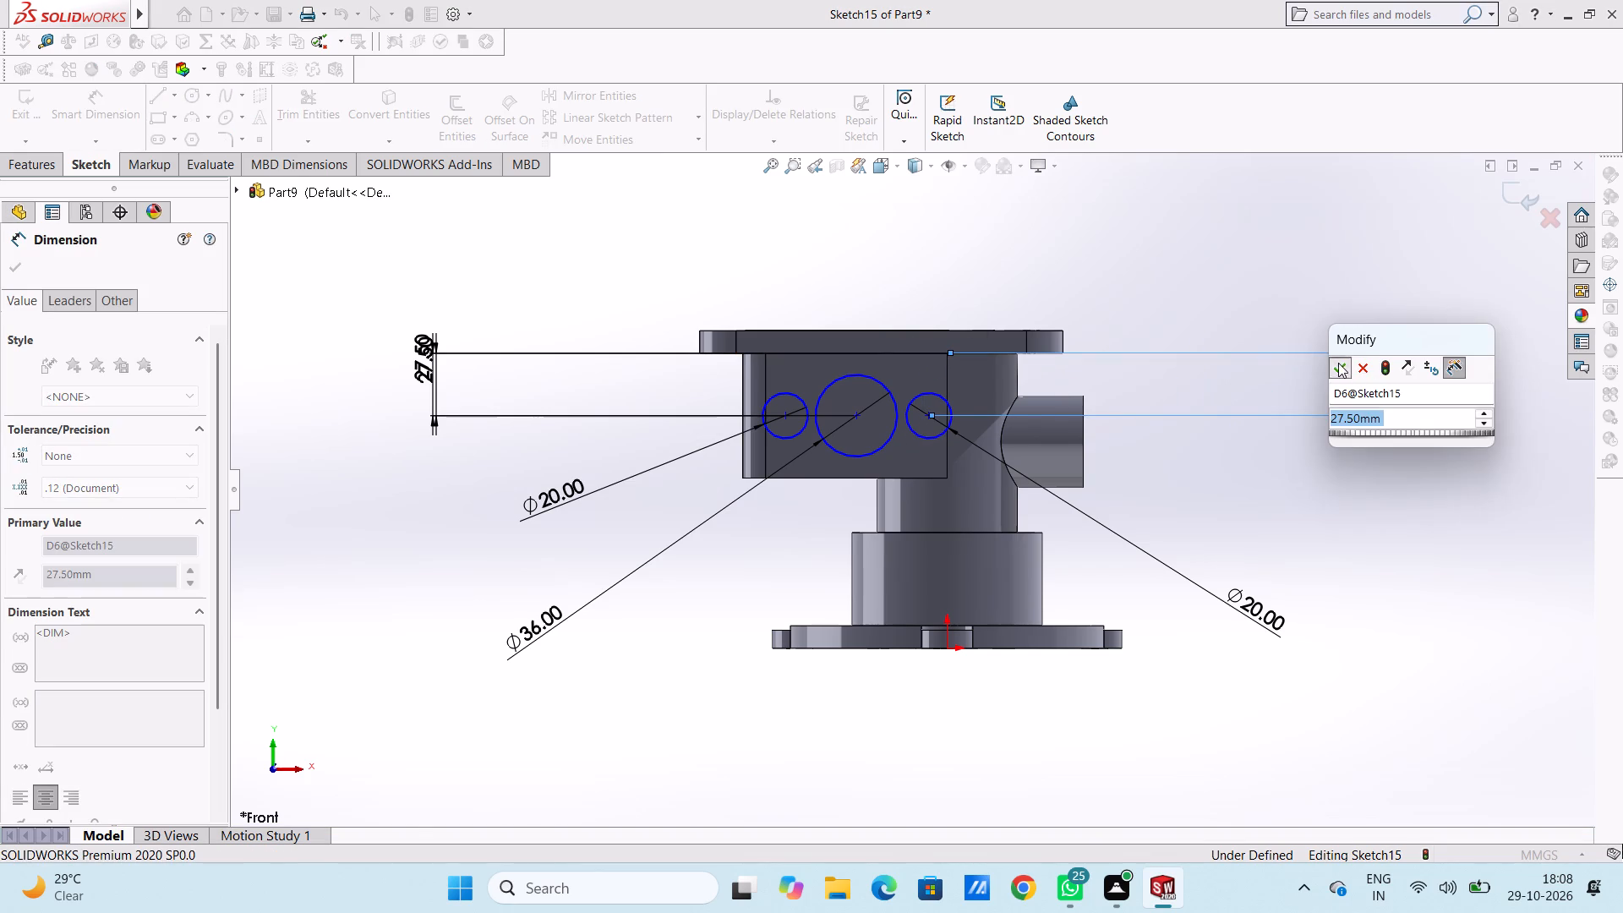
{"action": "left_click", "coordinate": [1271, 376]}
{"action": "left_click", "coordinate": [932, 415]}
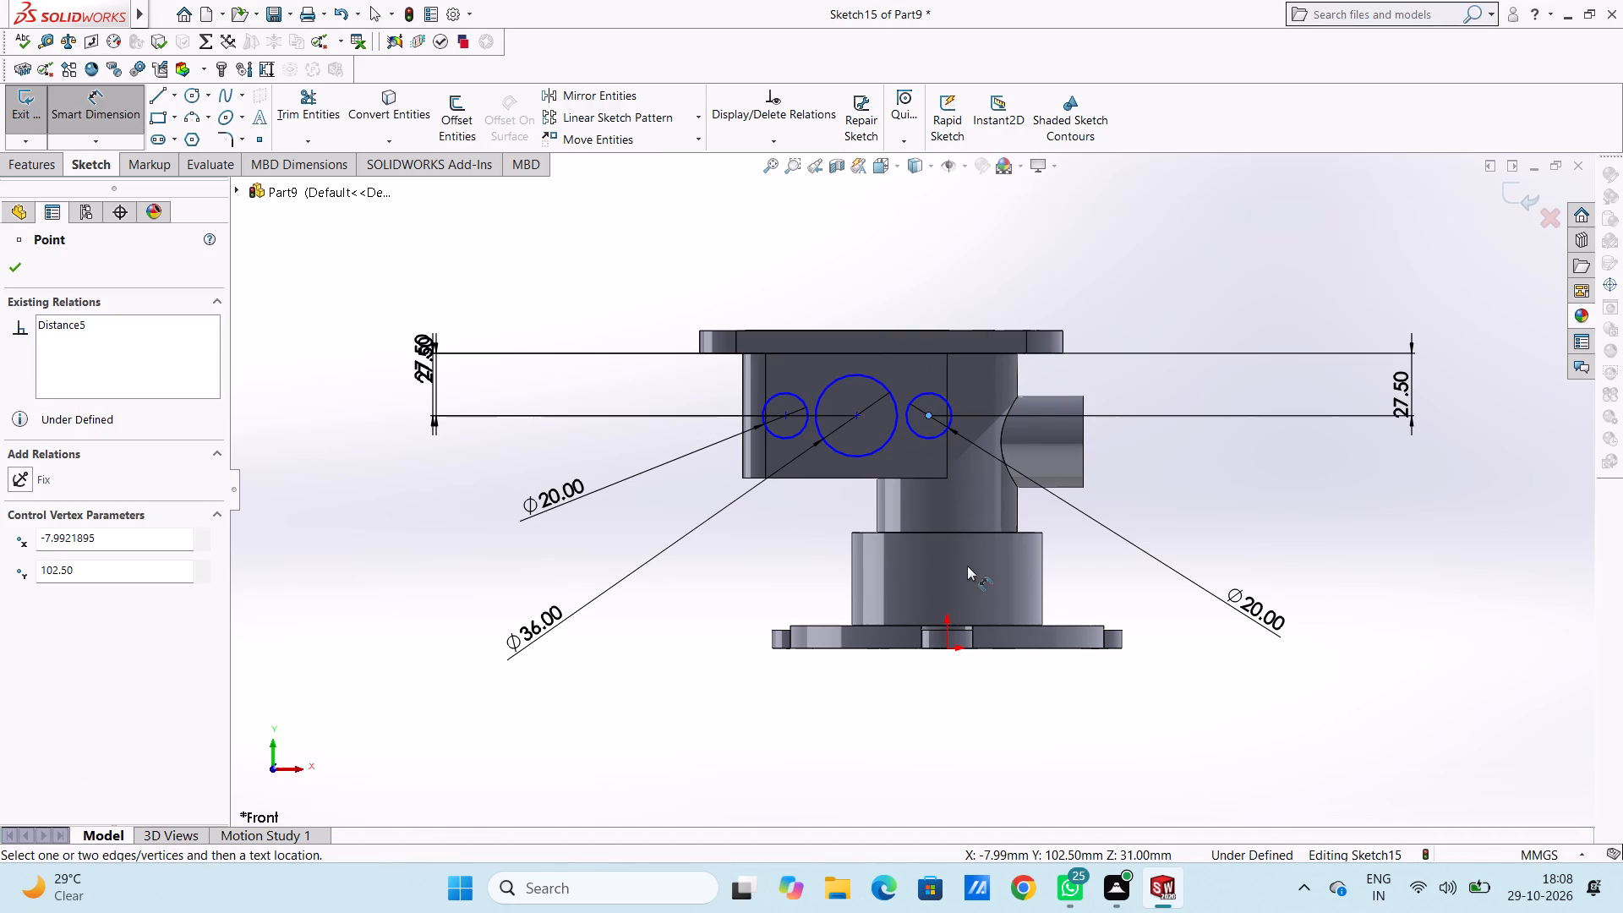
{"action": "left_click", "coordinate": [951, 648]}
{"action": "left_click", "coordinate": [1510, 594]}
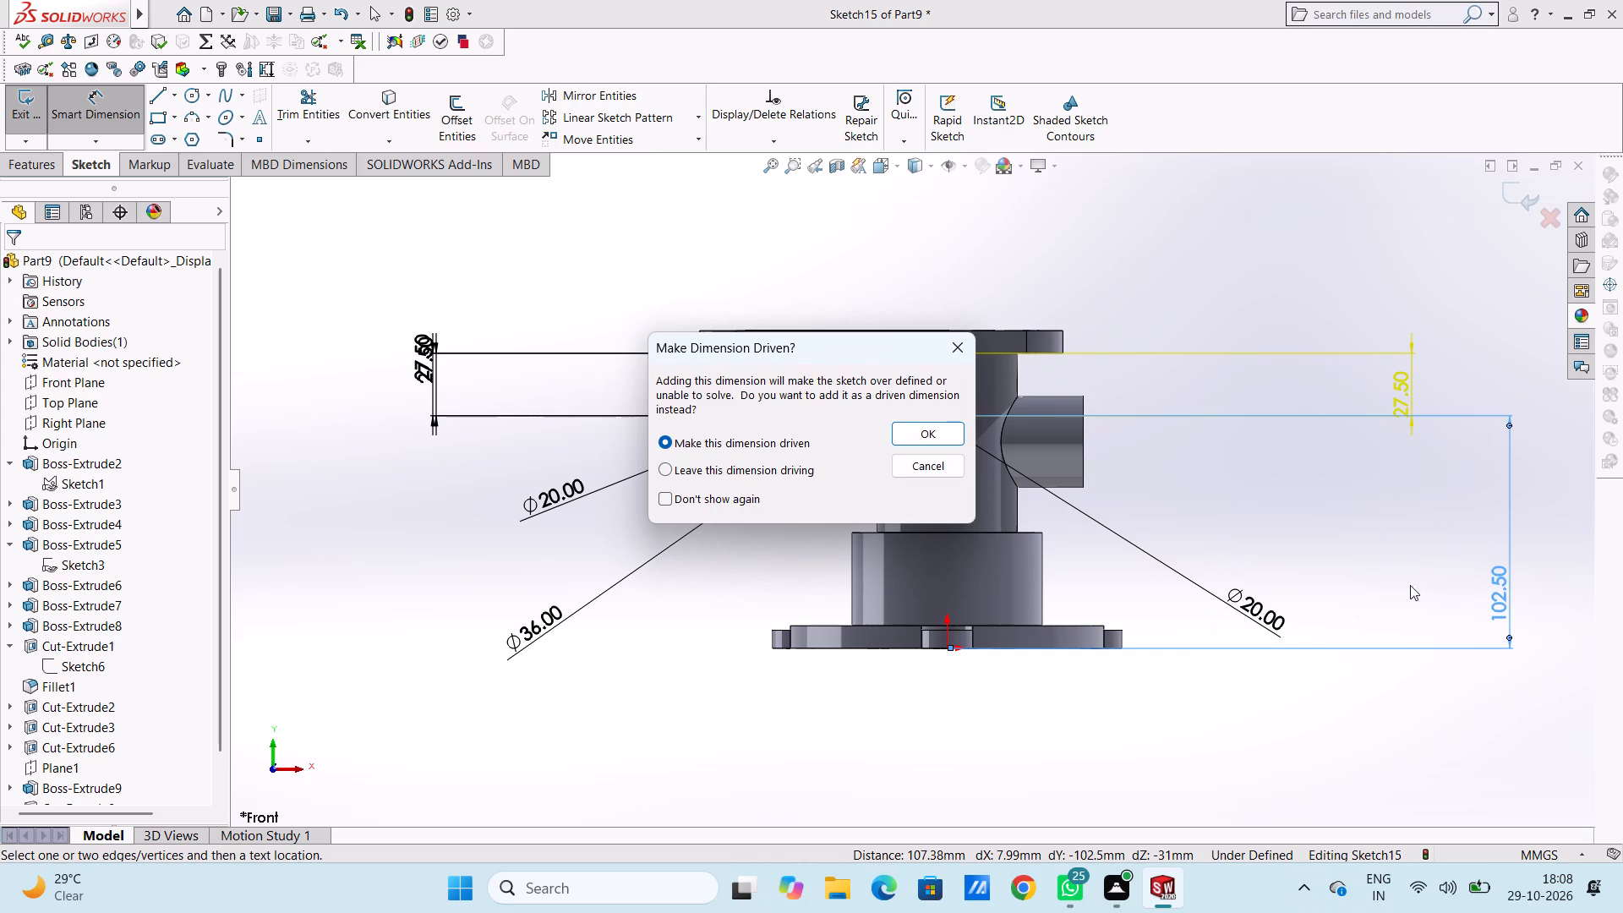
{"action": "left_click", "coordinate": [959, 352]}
Dimension the horizontal distance from each of the three circle centres to the origin, keeping the drawn positions.
{"action": "left_click", "coordinate": [927, 418]}
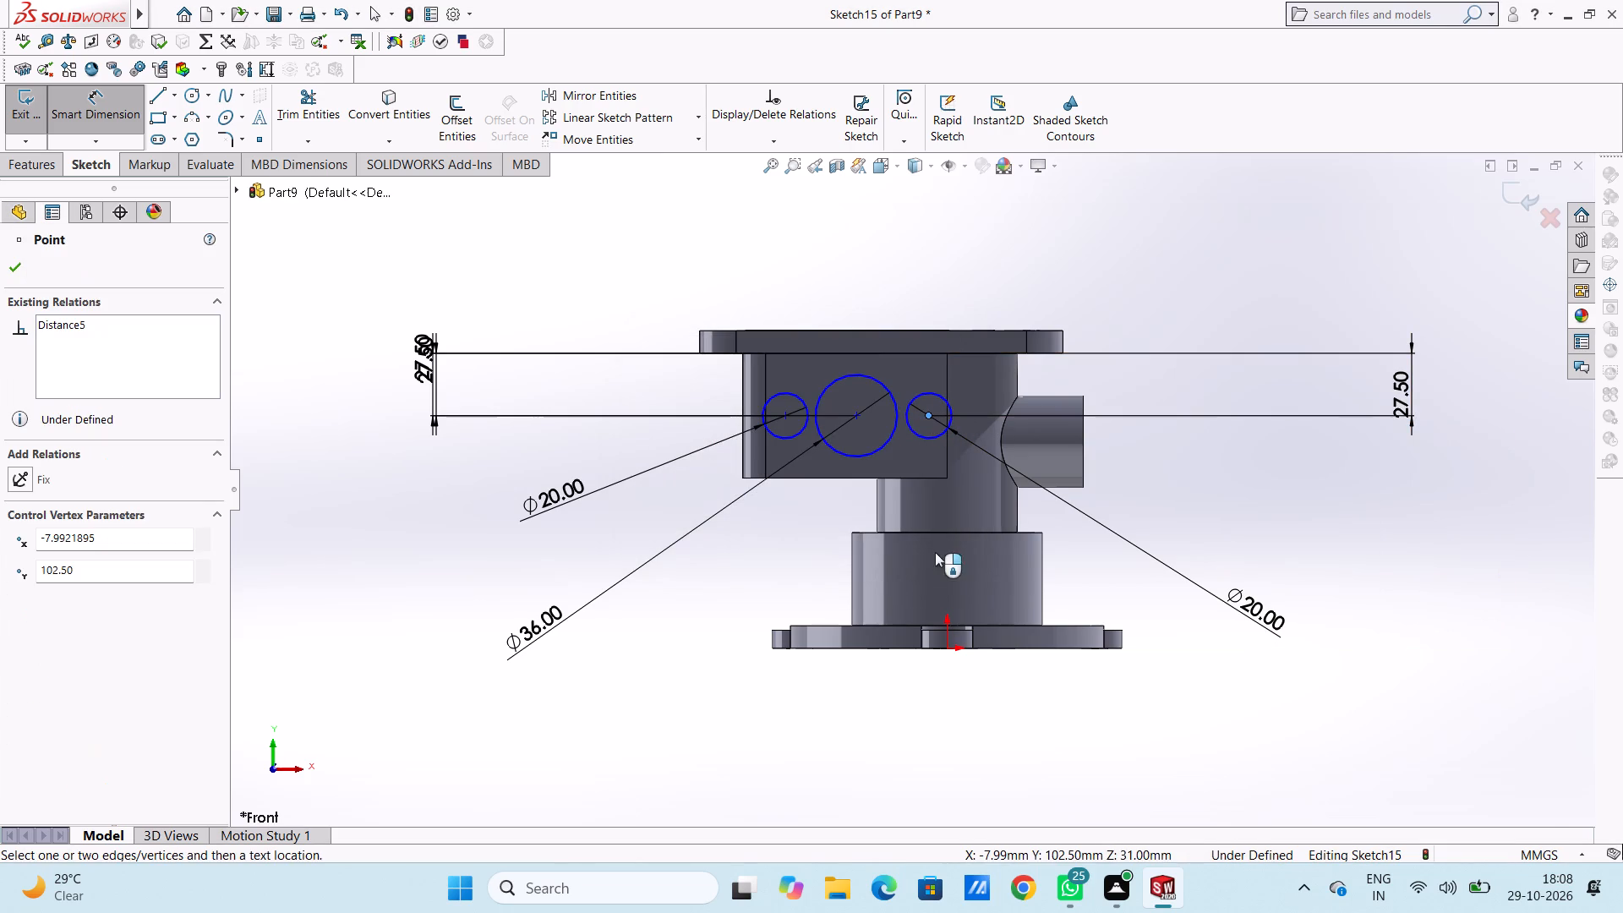
{"action": "left_click", "coordinate": [948, 650]}
{"action": "left_click", "coordinate": [938, 766]}
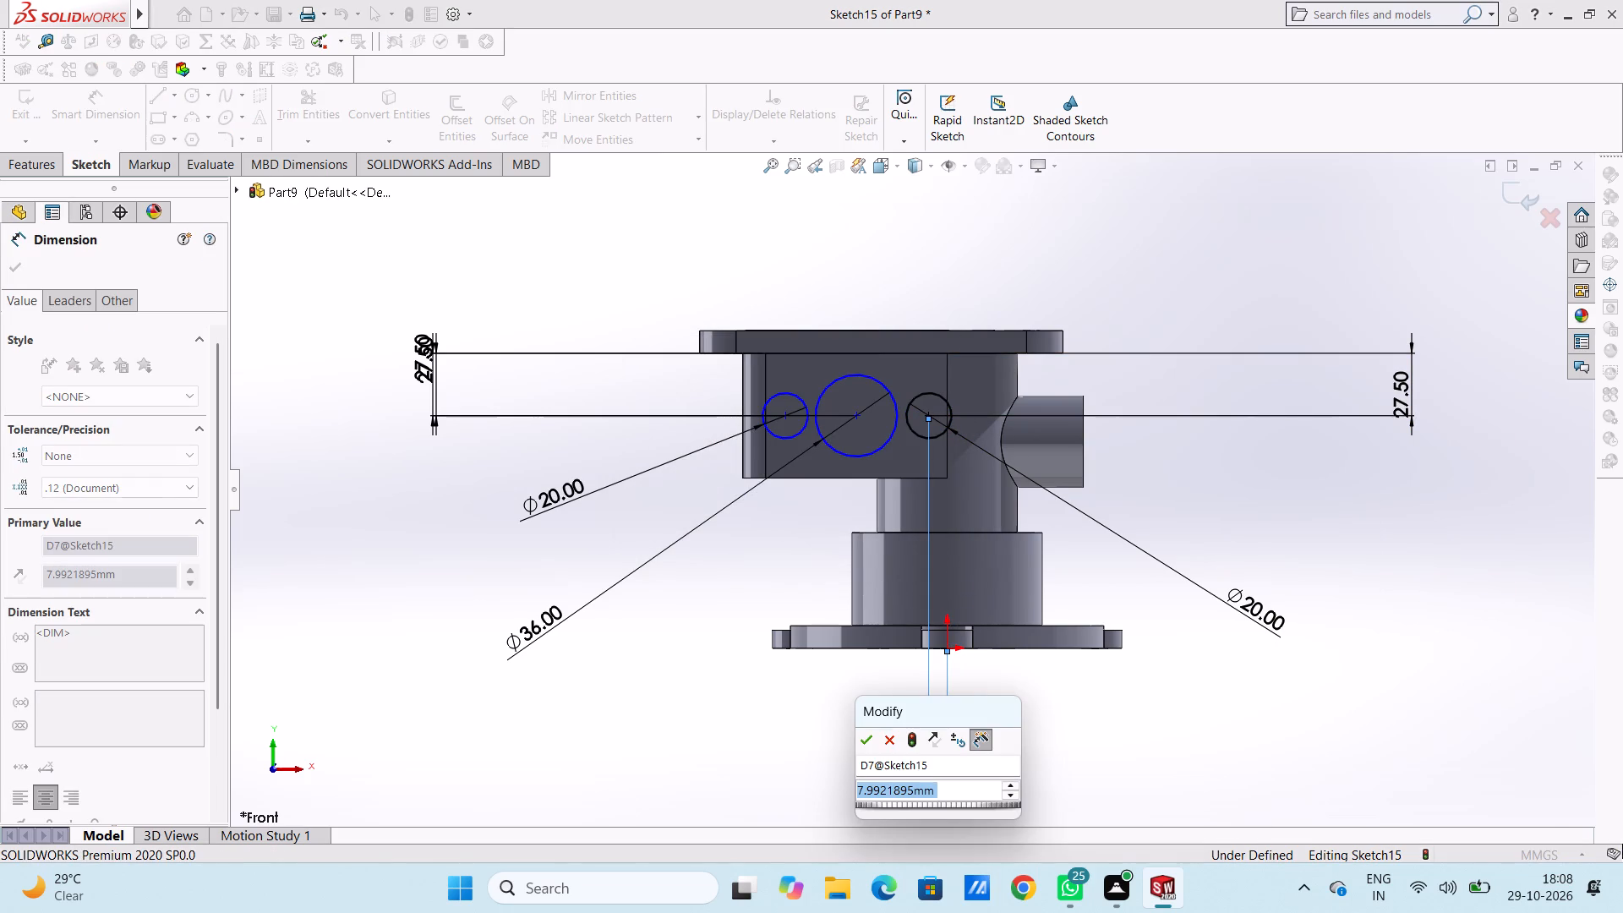
{"action": "left_click", "coordinate": [866, 741]}
{"action": "left_click", "coordinate": [848, 736]}
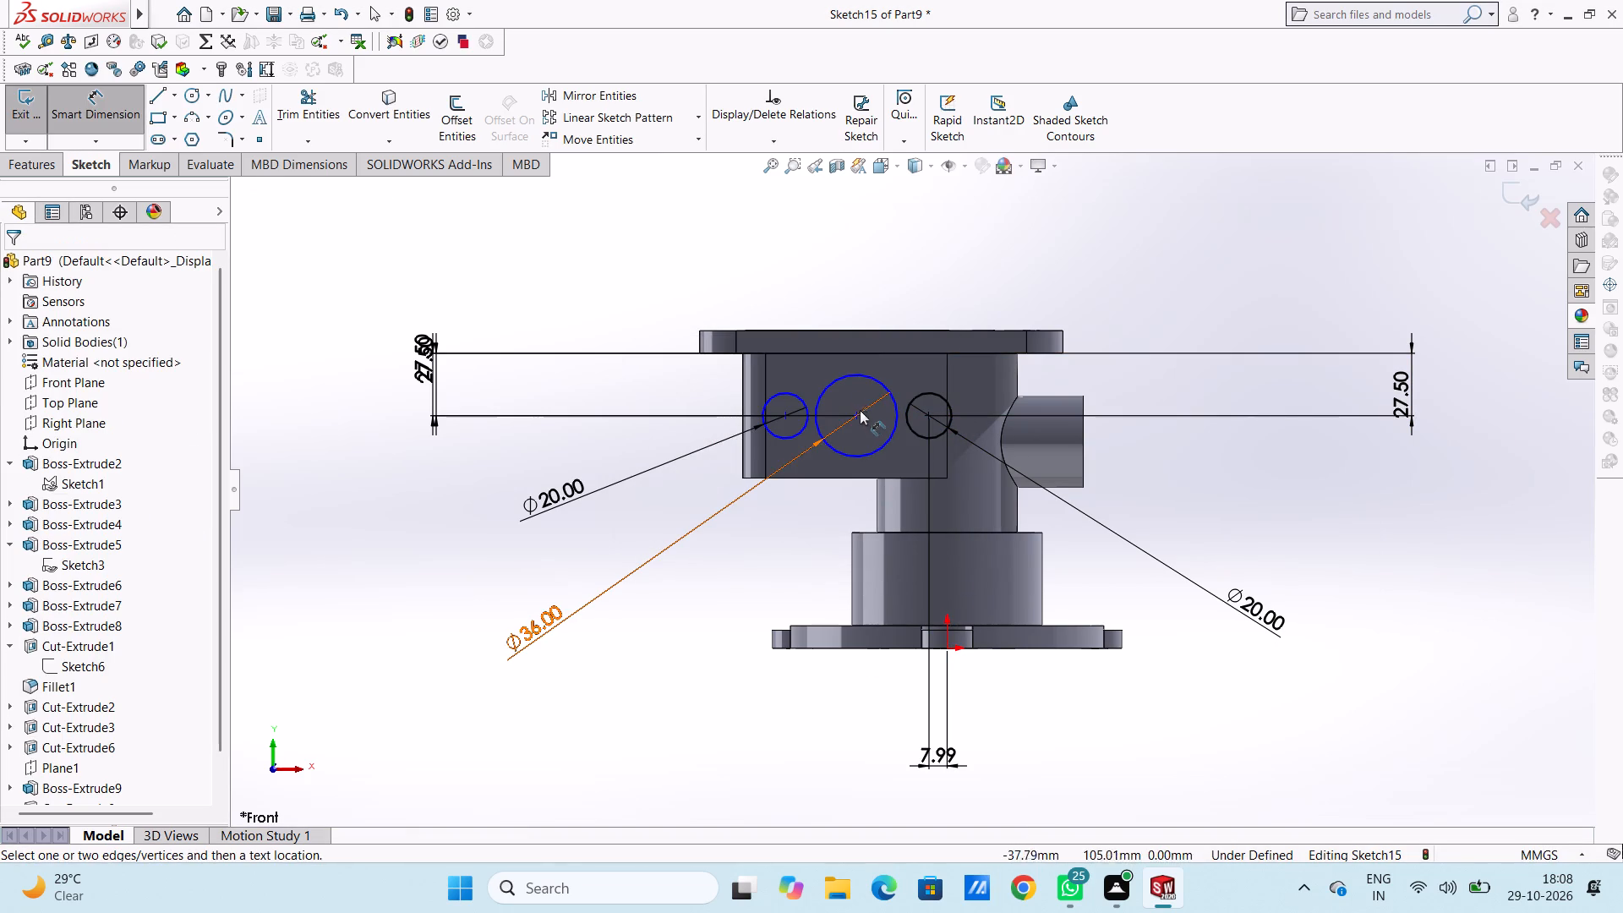
{"action": "left_click", "coordinate": [856, 414]}
{"action": "left_click", "coordinate": [947, 645]}
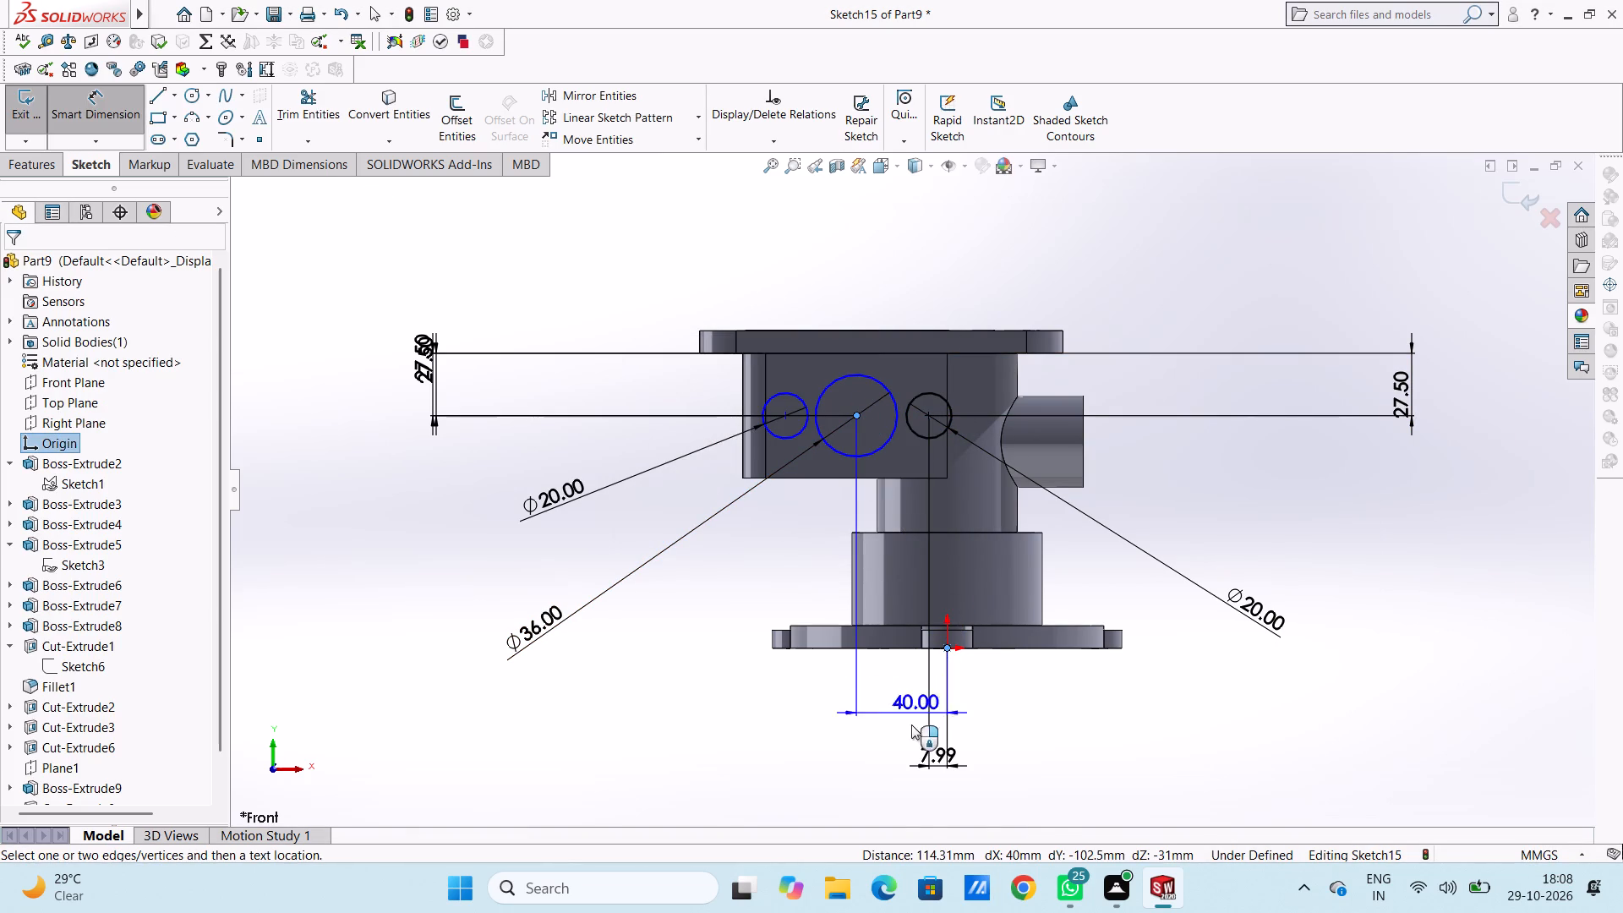
{"action": "left_click", "coordinate": [901, 787]}
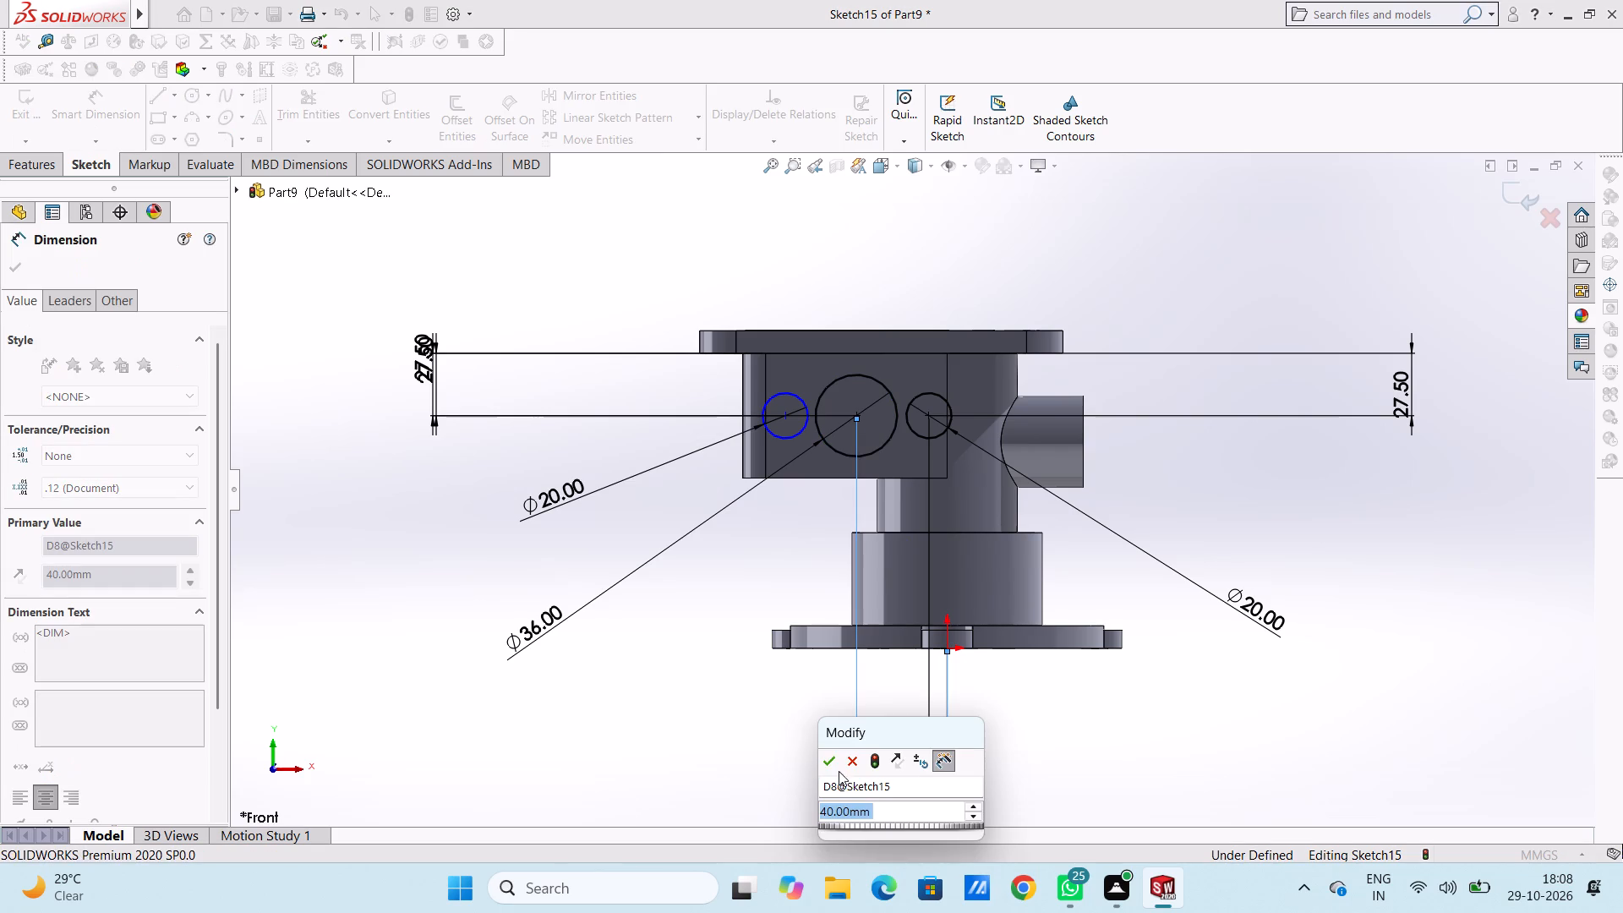
{"action": "left_click", "coordinate": [833, 761]}
{"action": "left_click", "coordinate": [778, 710]}
{"action": "left_click", "coordinate": [785, 413]}
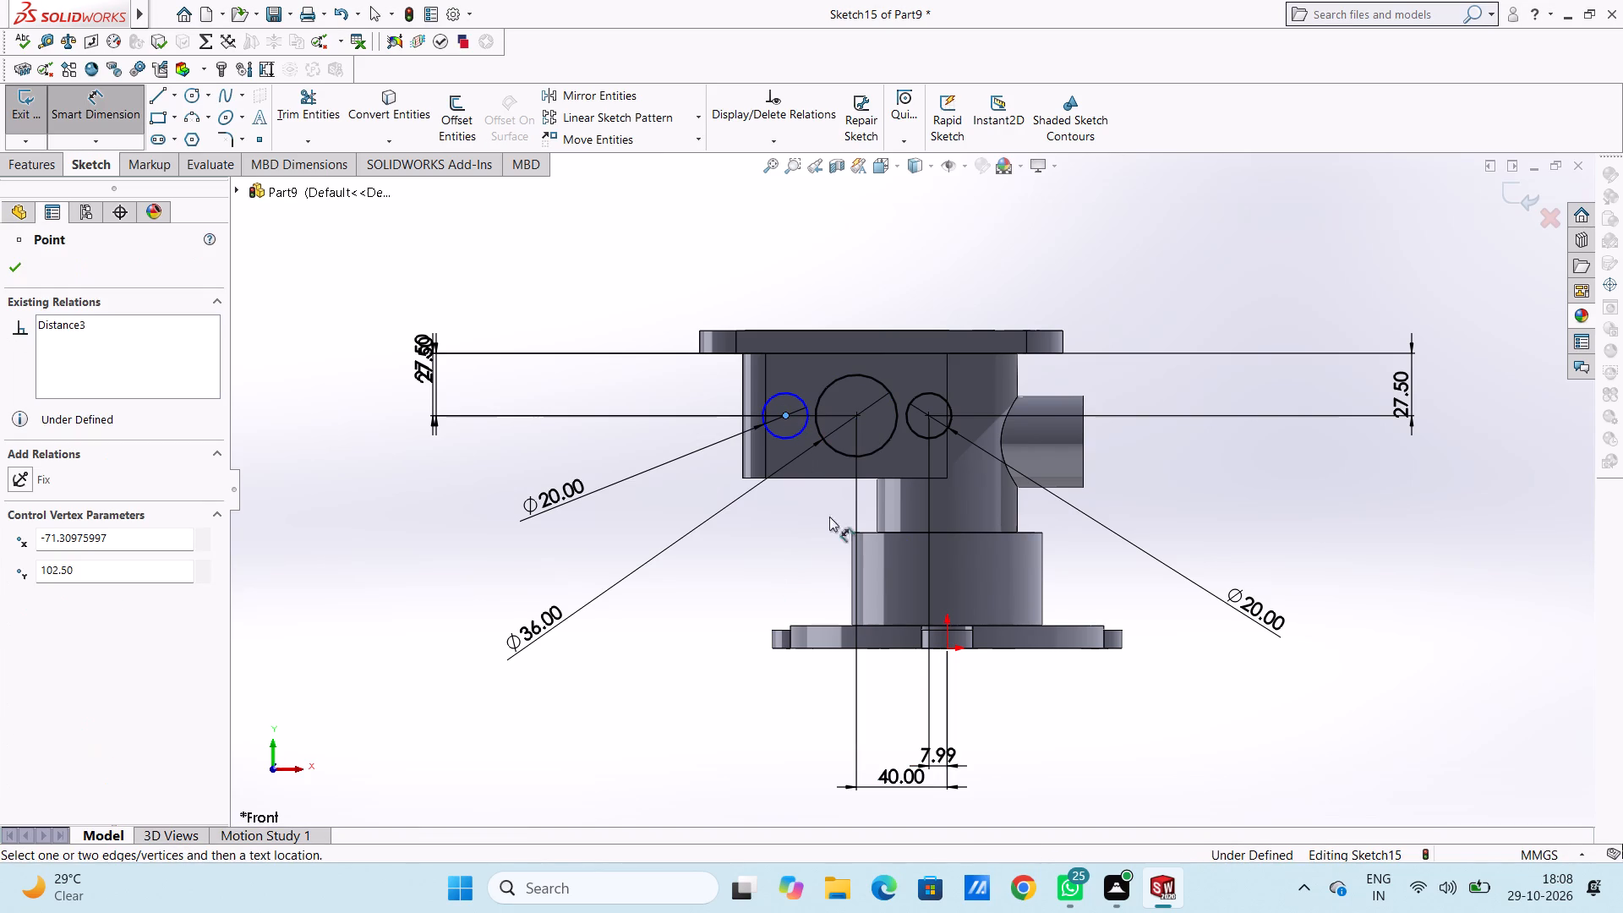
{"action": "left_click", "coordinate": [951, 653]}
{"action": "left_click", "coordinate": [811, 770]}
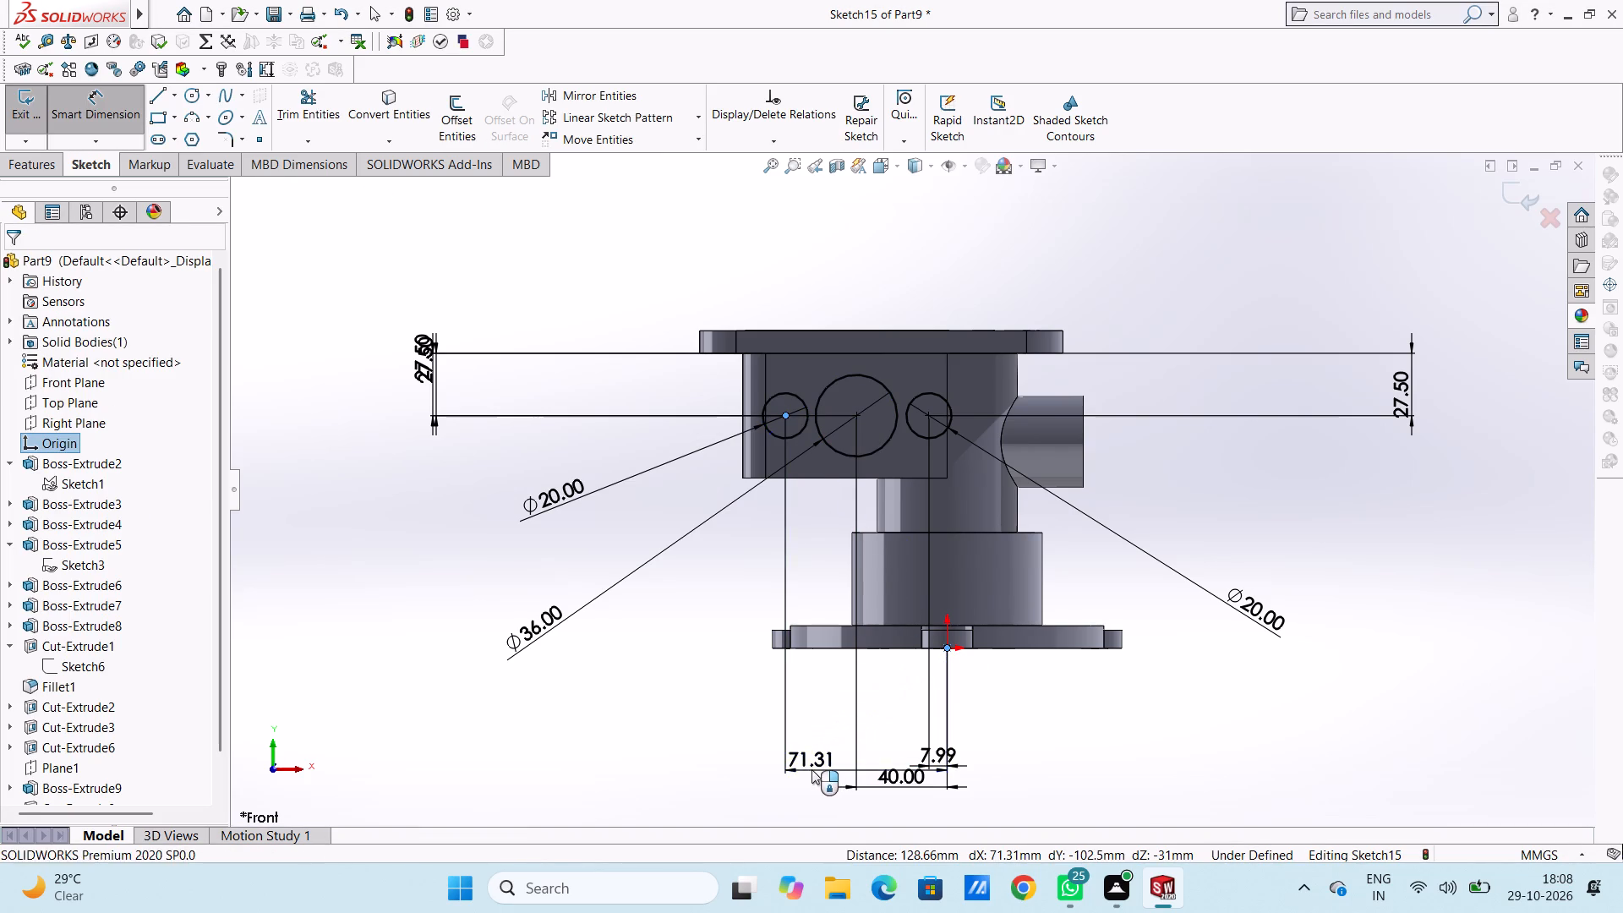
{"action": "left_click", "coordinate": [730, 746]}
{"action": "left_click", "coordinate": [725, 652]}
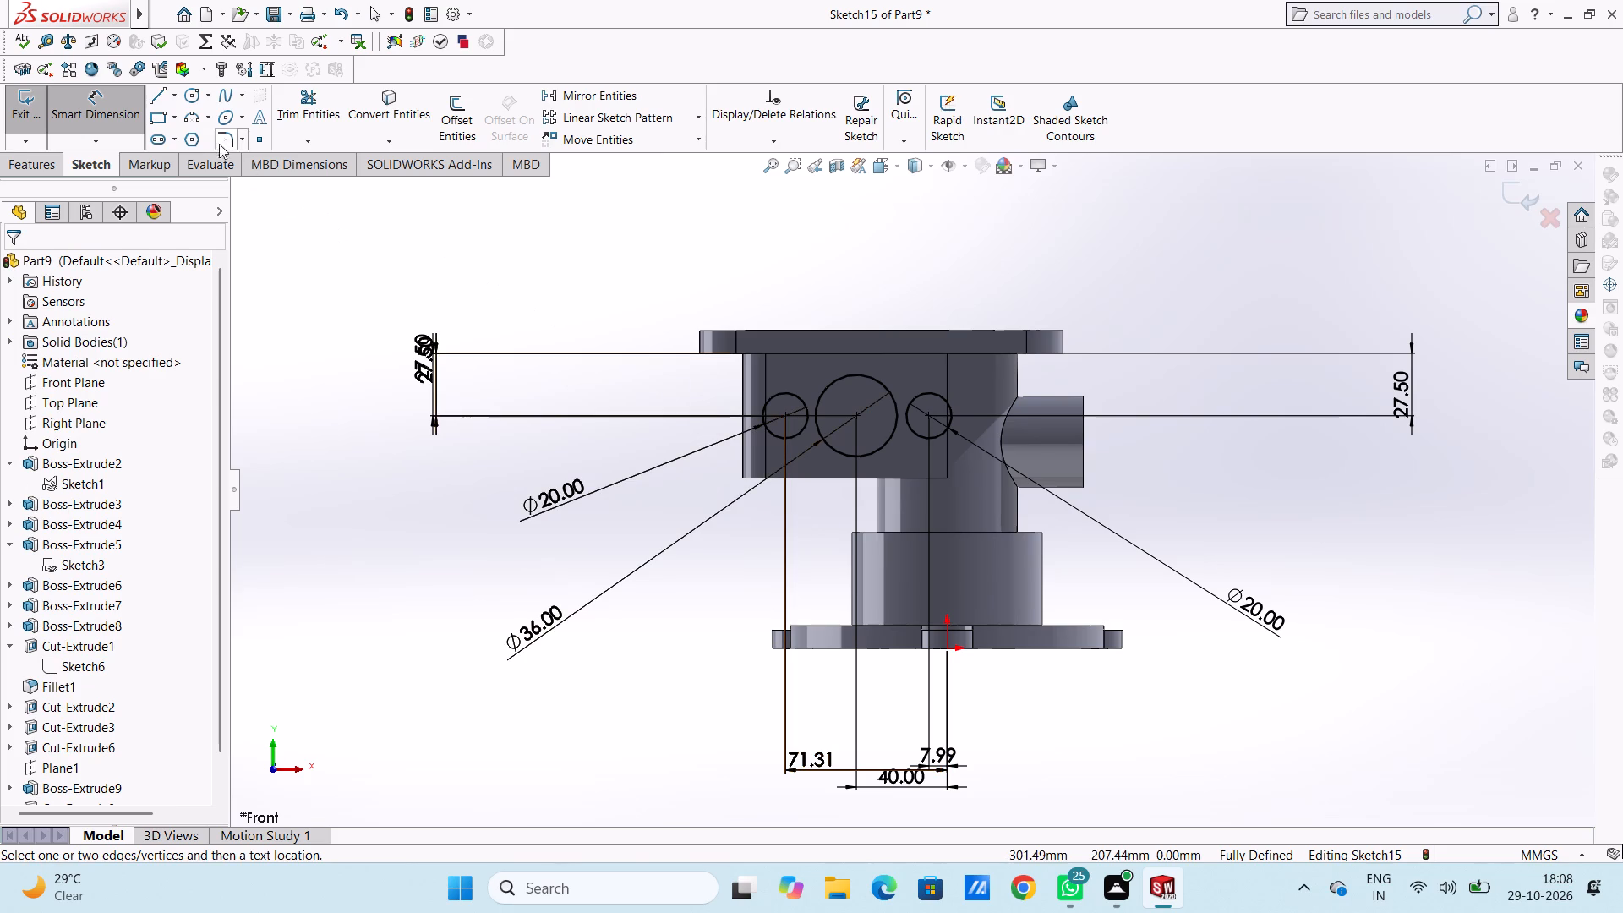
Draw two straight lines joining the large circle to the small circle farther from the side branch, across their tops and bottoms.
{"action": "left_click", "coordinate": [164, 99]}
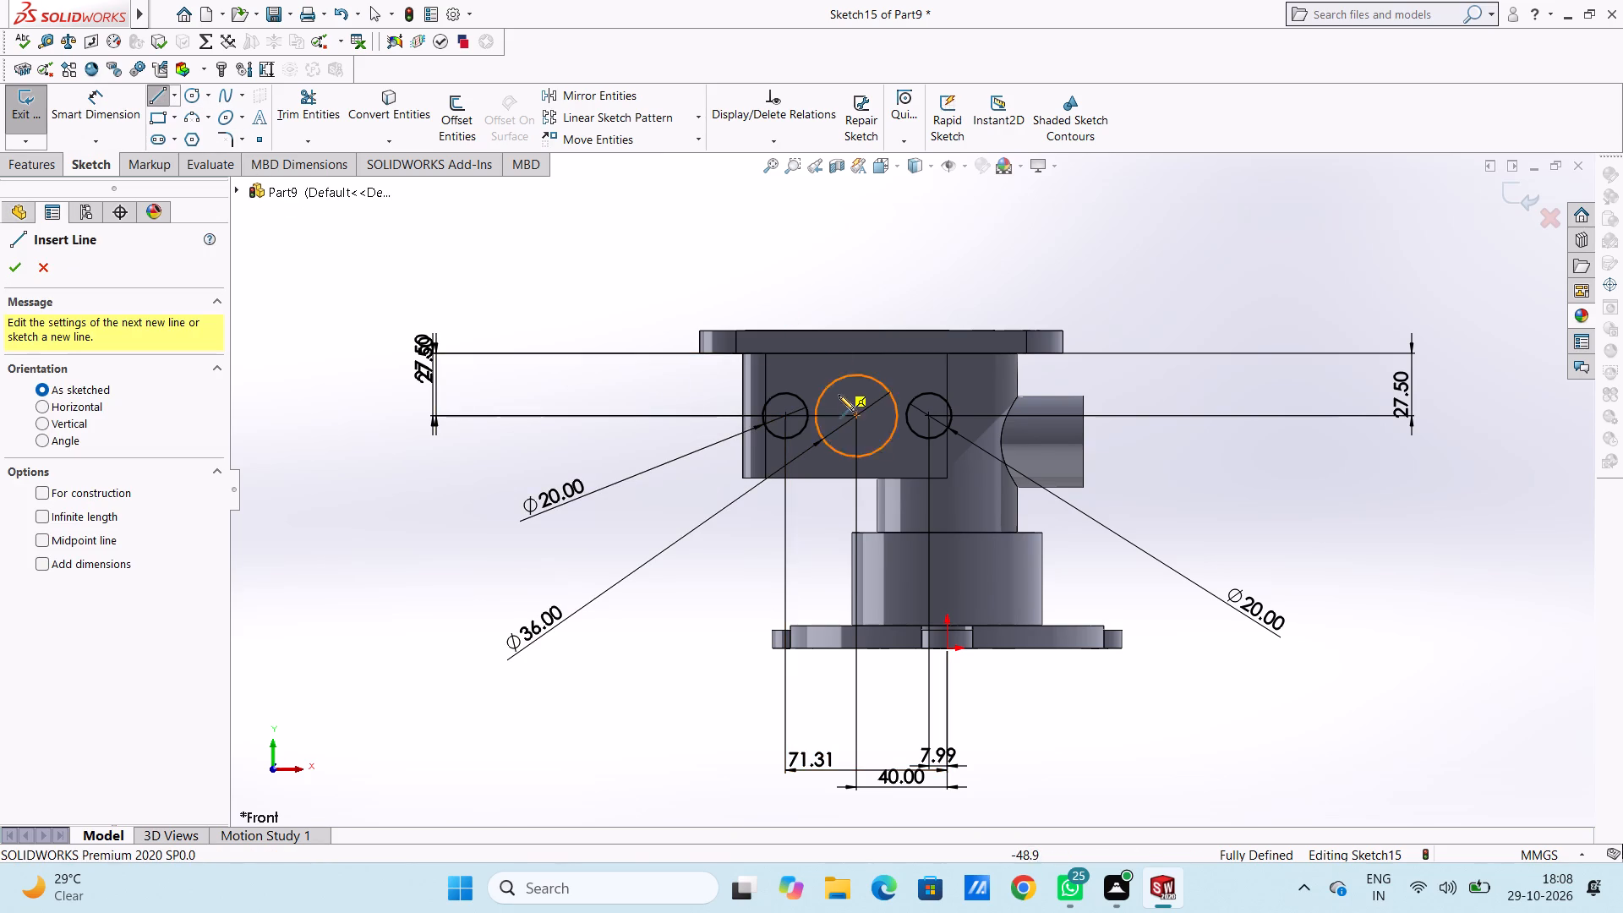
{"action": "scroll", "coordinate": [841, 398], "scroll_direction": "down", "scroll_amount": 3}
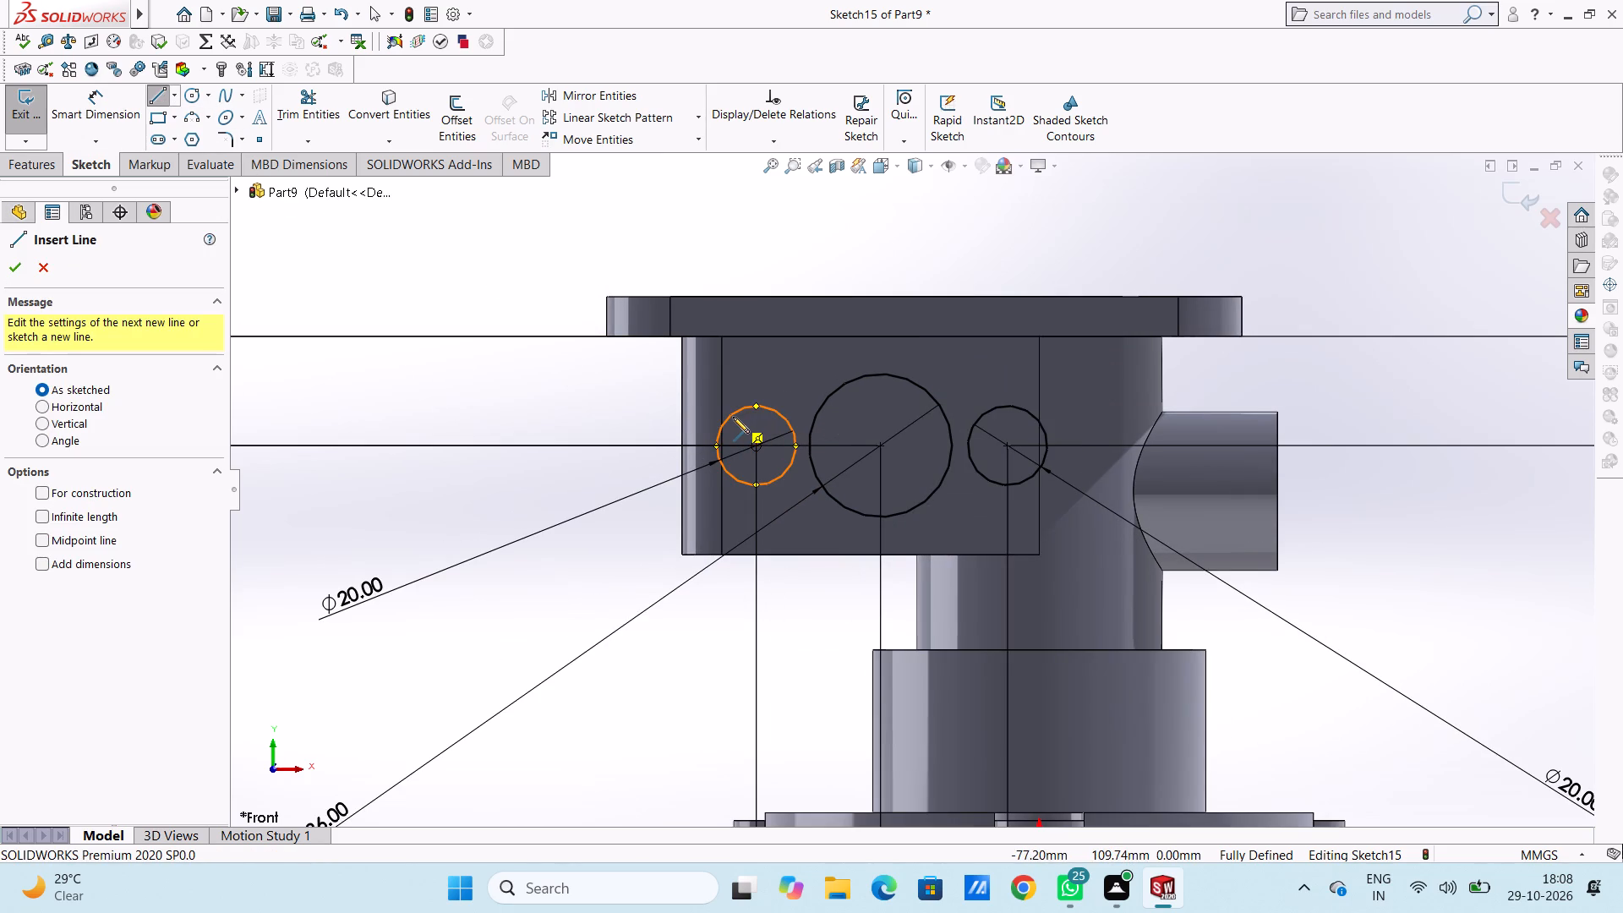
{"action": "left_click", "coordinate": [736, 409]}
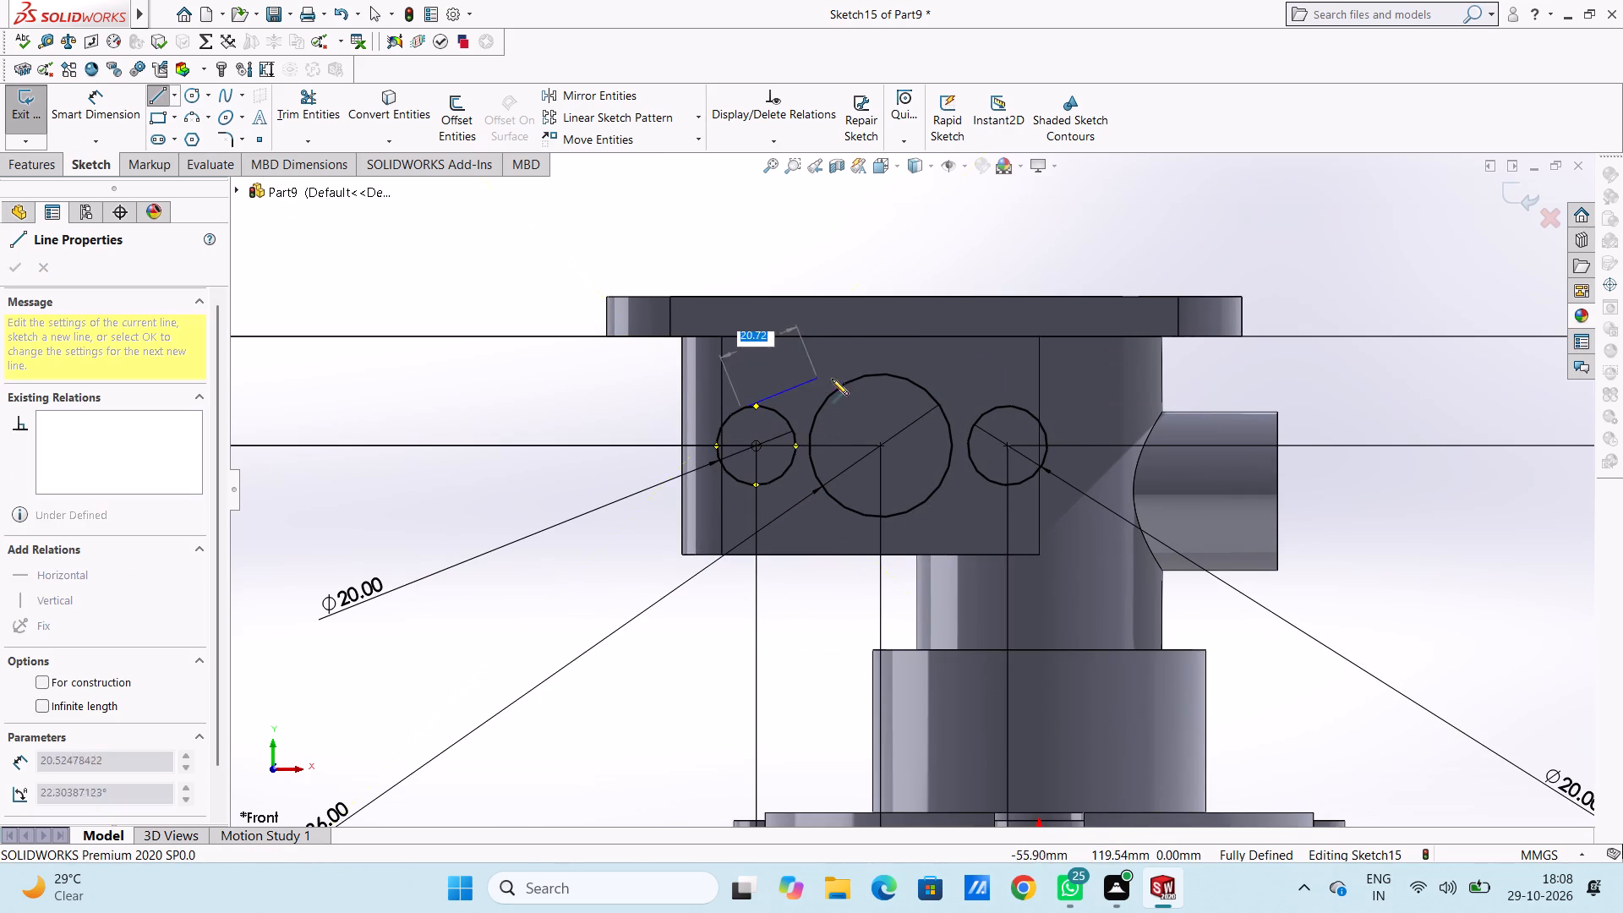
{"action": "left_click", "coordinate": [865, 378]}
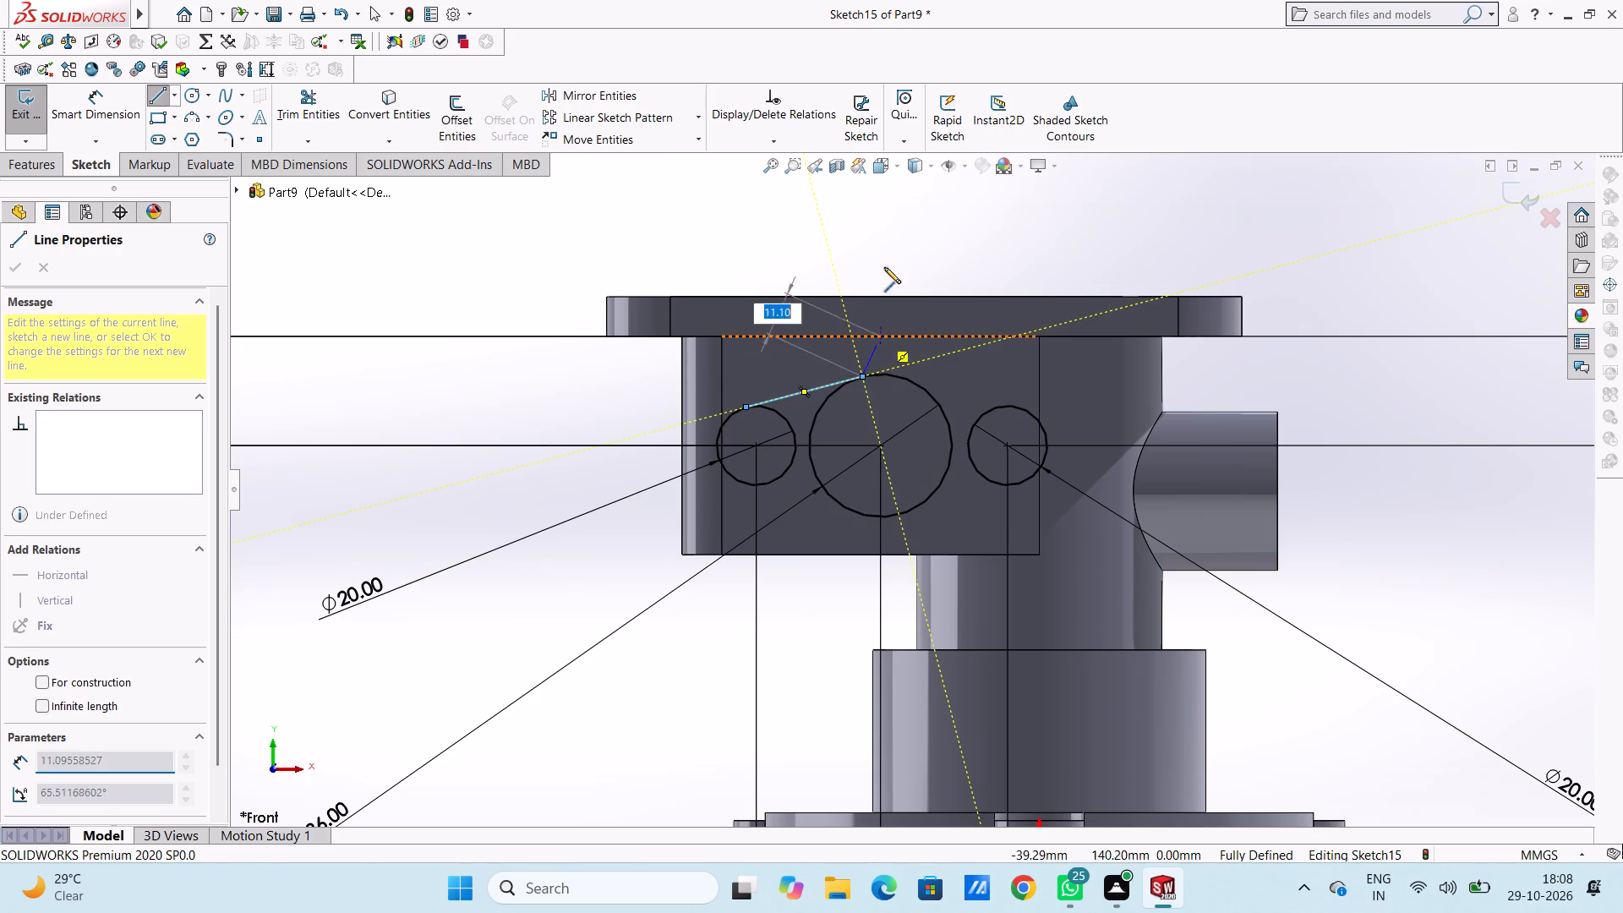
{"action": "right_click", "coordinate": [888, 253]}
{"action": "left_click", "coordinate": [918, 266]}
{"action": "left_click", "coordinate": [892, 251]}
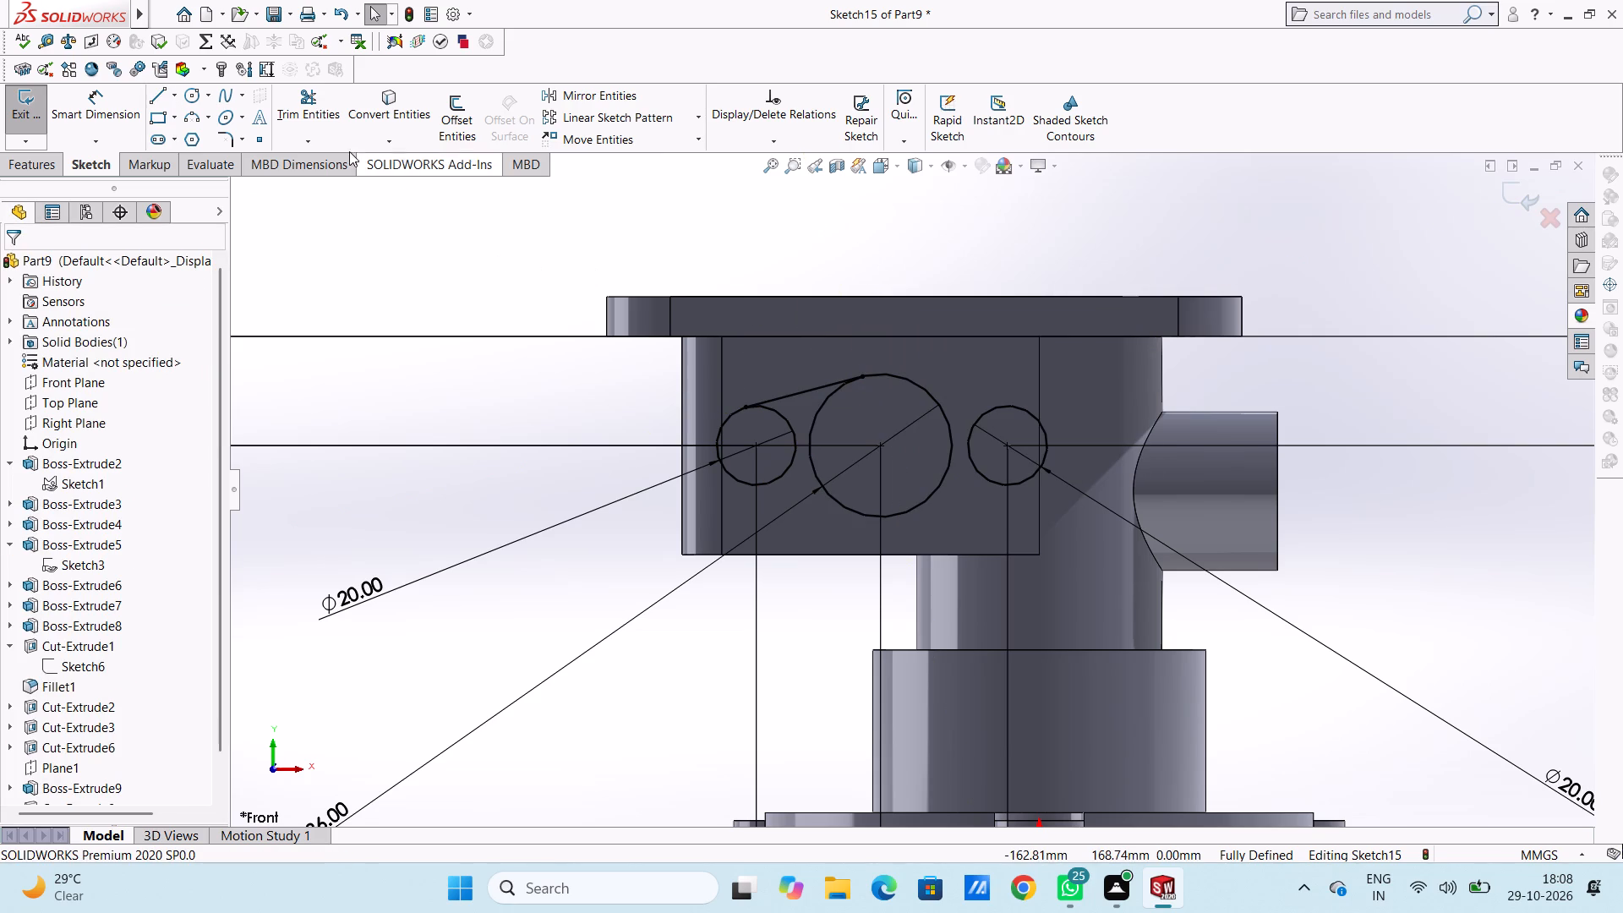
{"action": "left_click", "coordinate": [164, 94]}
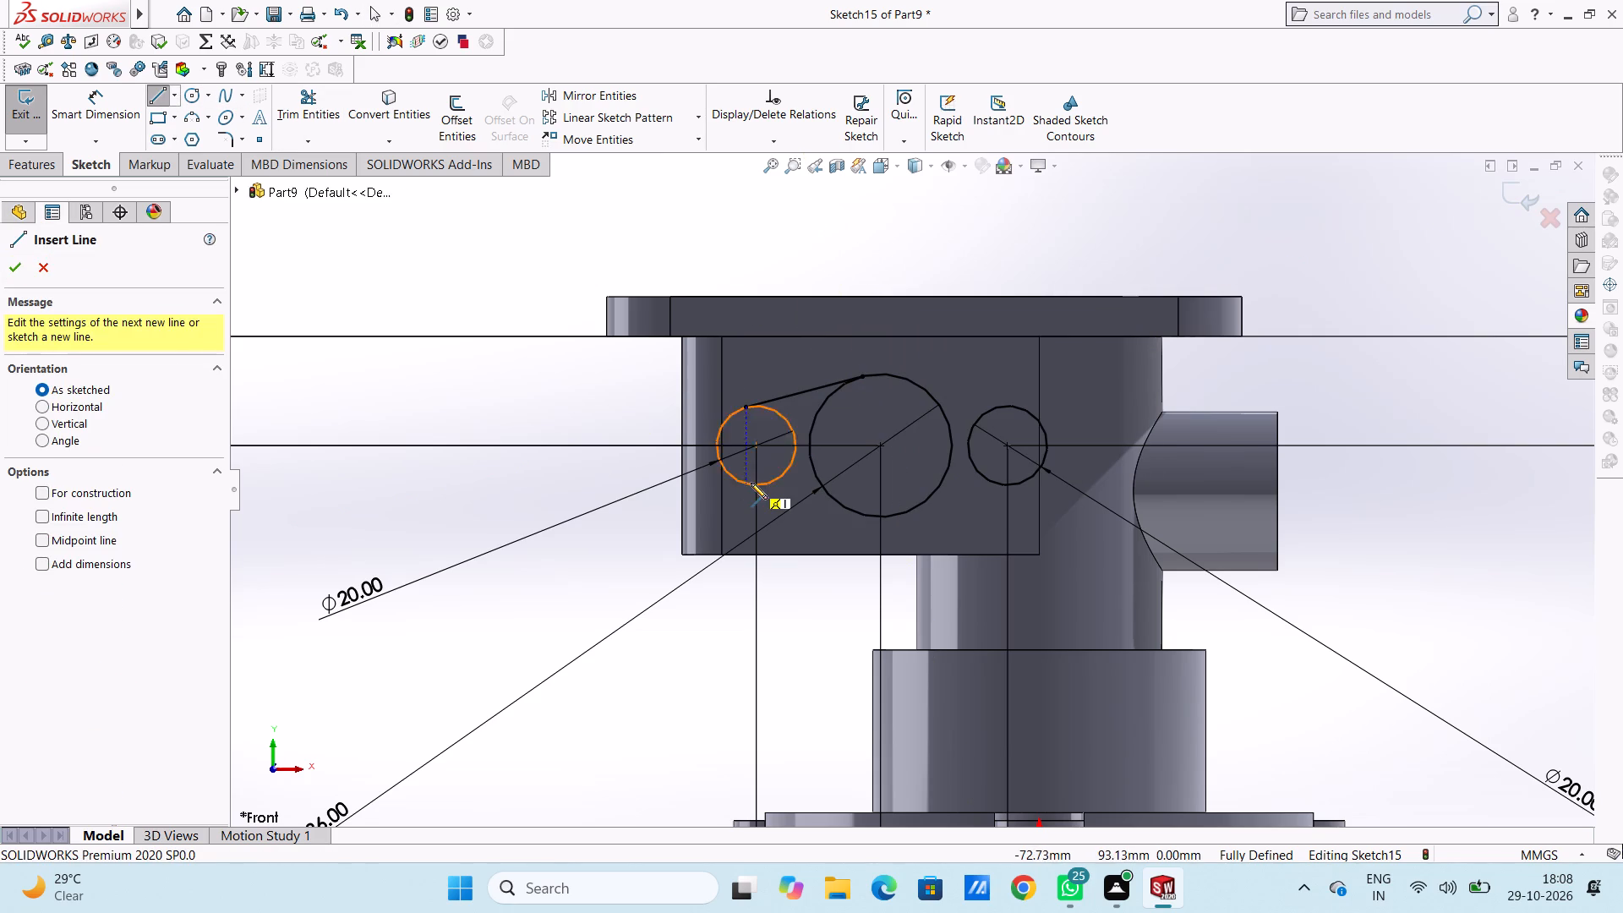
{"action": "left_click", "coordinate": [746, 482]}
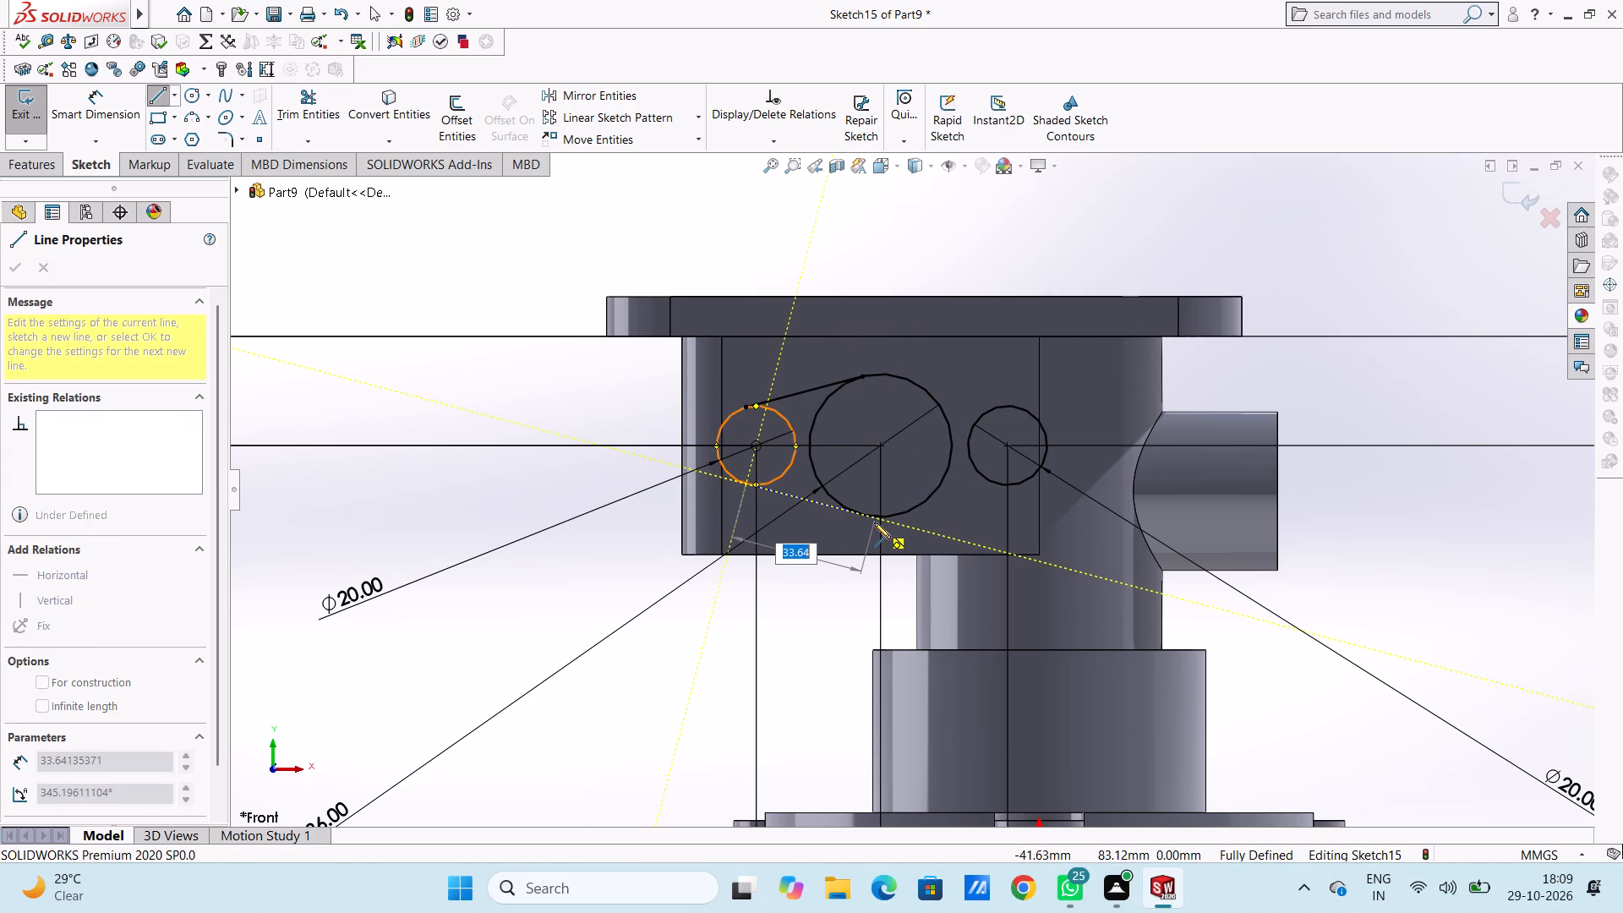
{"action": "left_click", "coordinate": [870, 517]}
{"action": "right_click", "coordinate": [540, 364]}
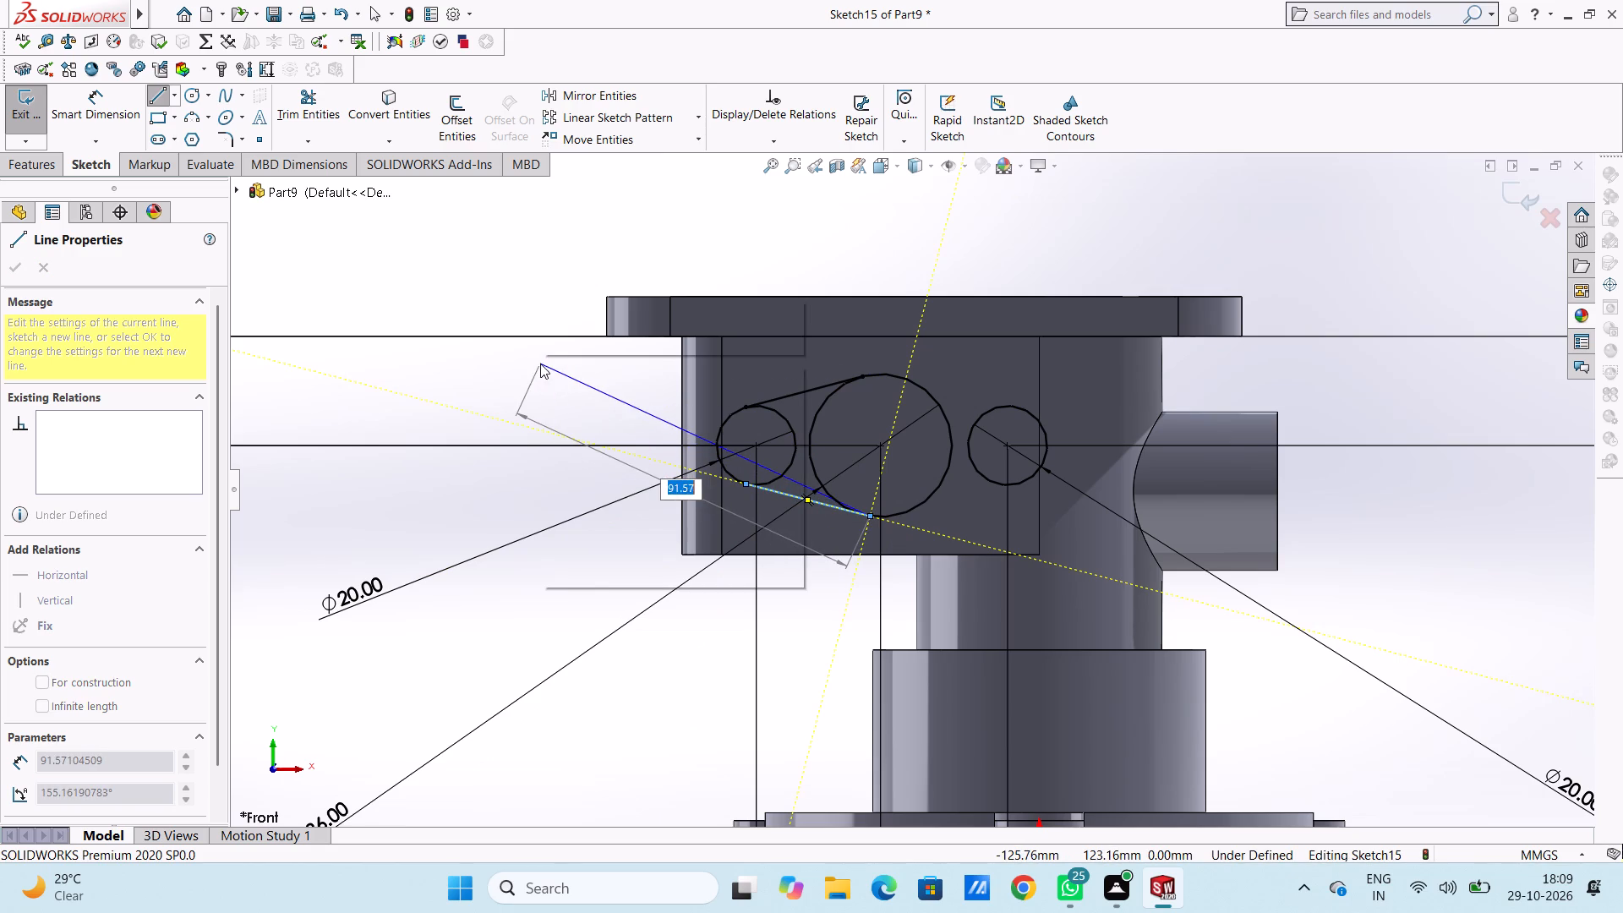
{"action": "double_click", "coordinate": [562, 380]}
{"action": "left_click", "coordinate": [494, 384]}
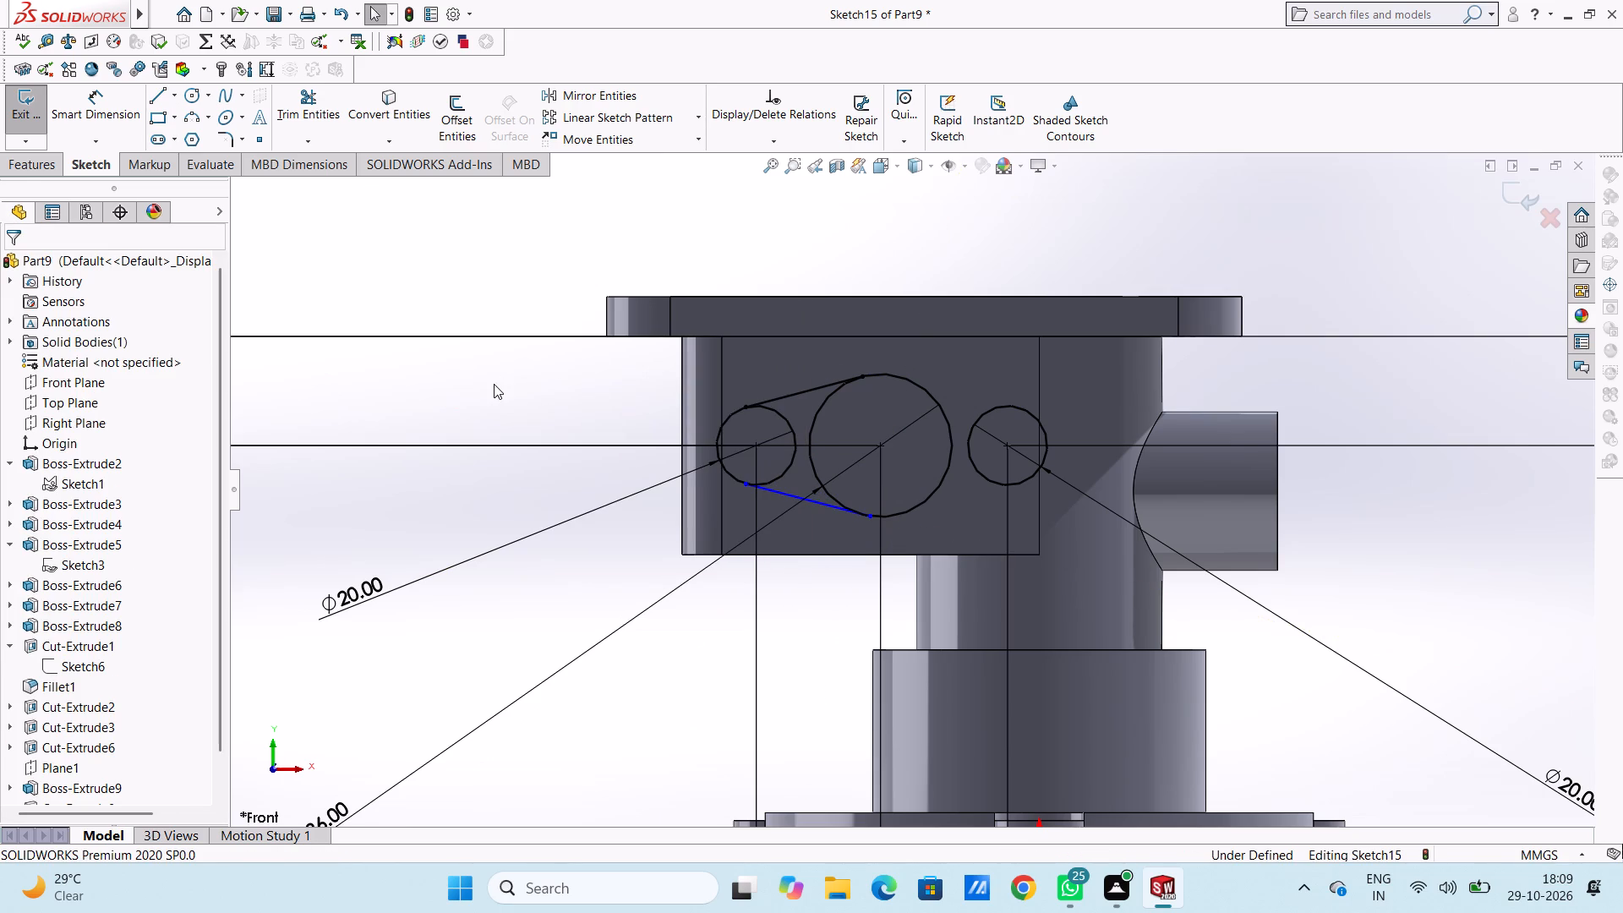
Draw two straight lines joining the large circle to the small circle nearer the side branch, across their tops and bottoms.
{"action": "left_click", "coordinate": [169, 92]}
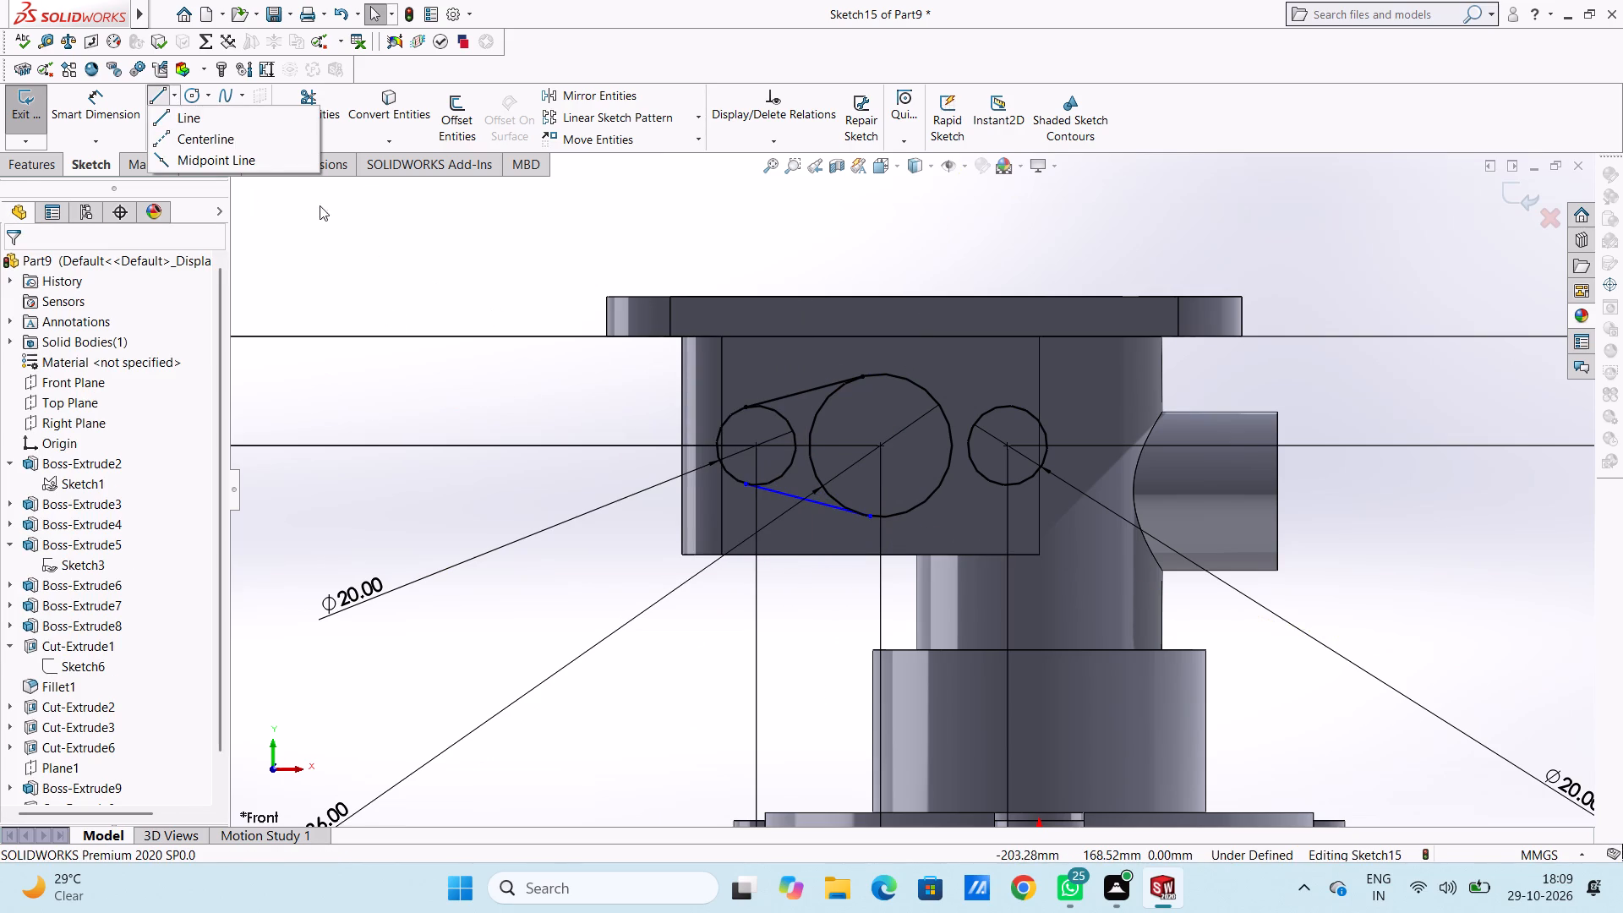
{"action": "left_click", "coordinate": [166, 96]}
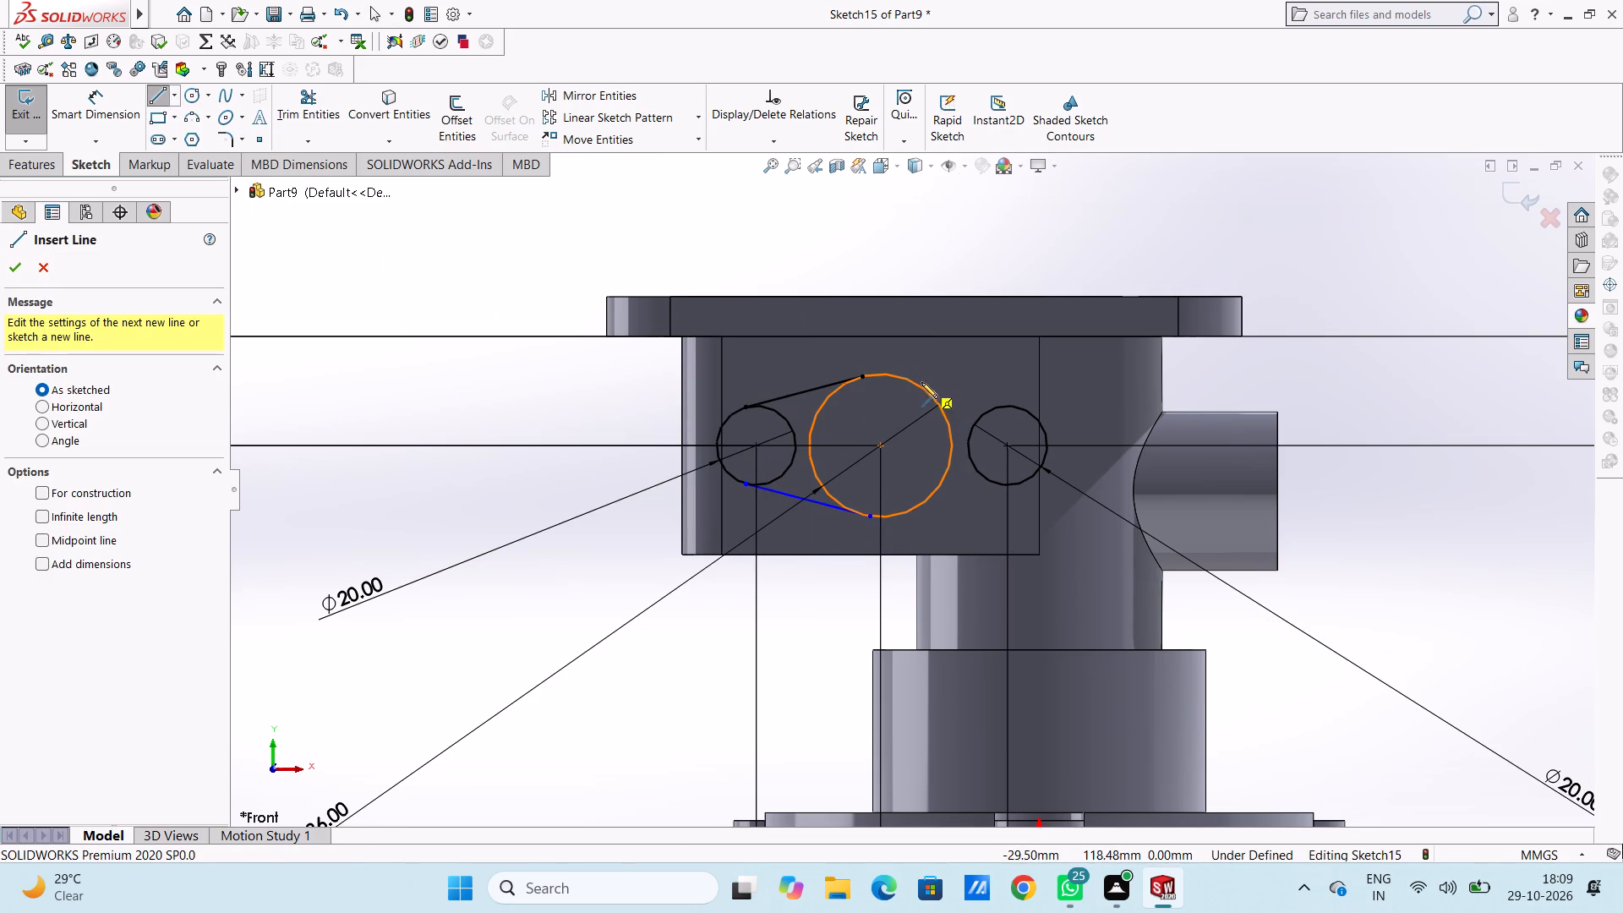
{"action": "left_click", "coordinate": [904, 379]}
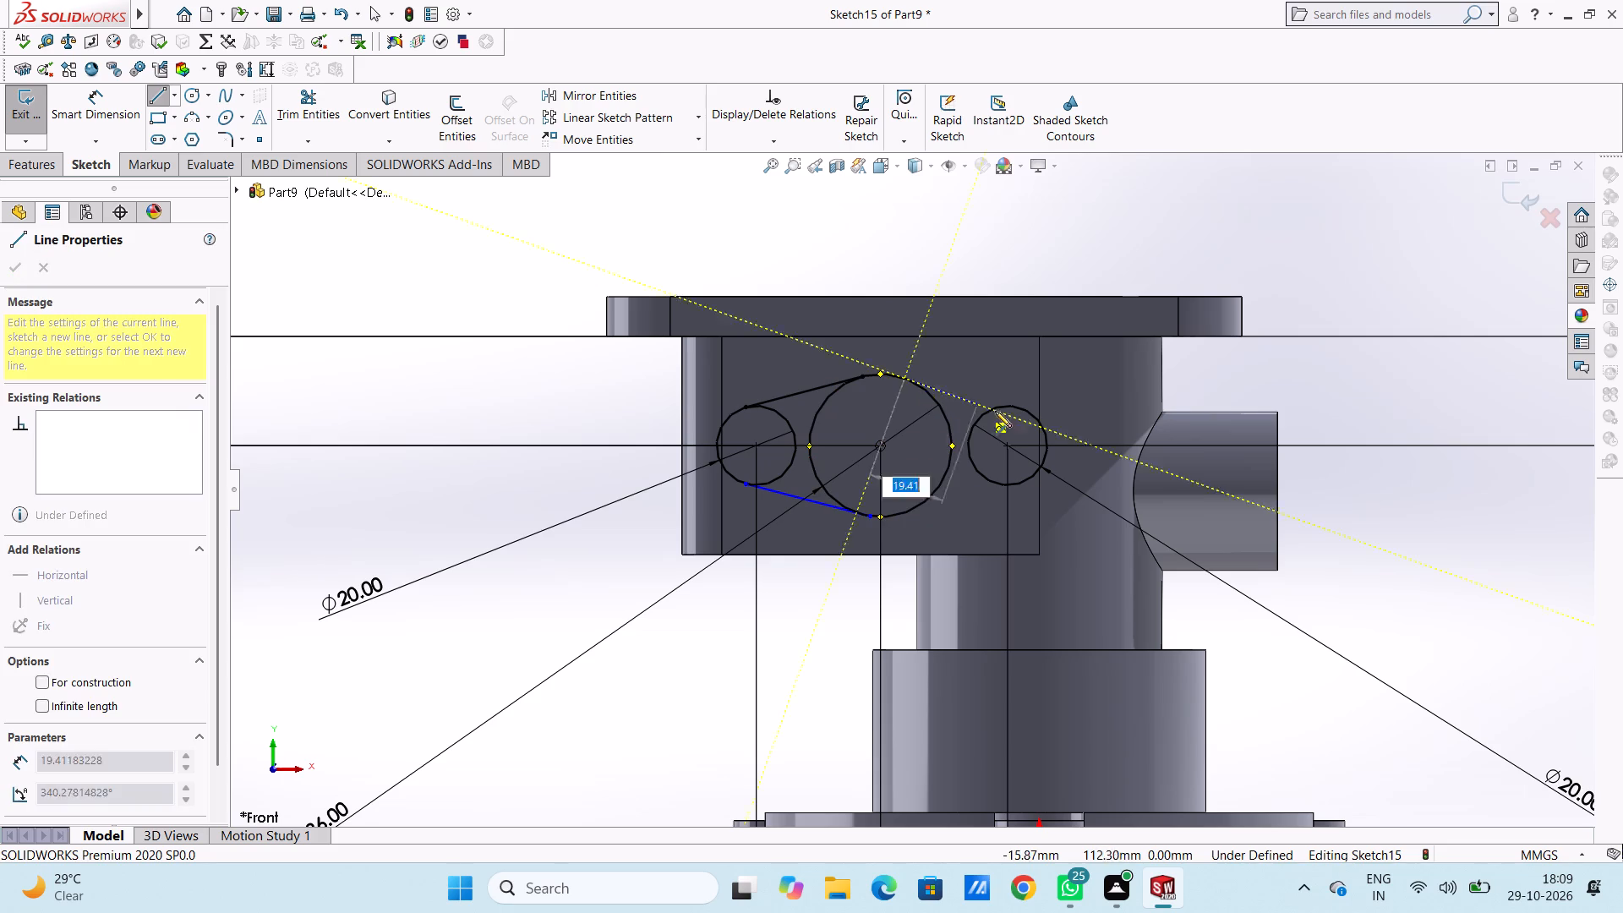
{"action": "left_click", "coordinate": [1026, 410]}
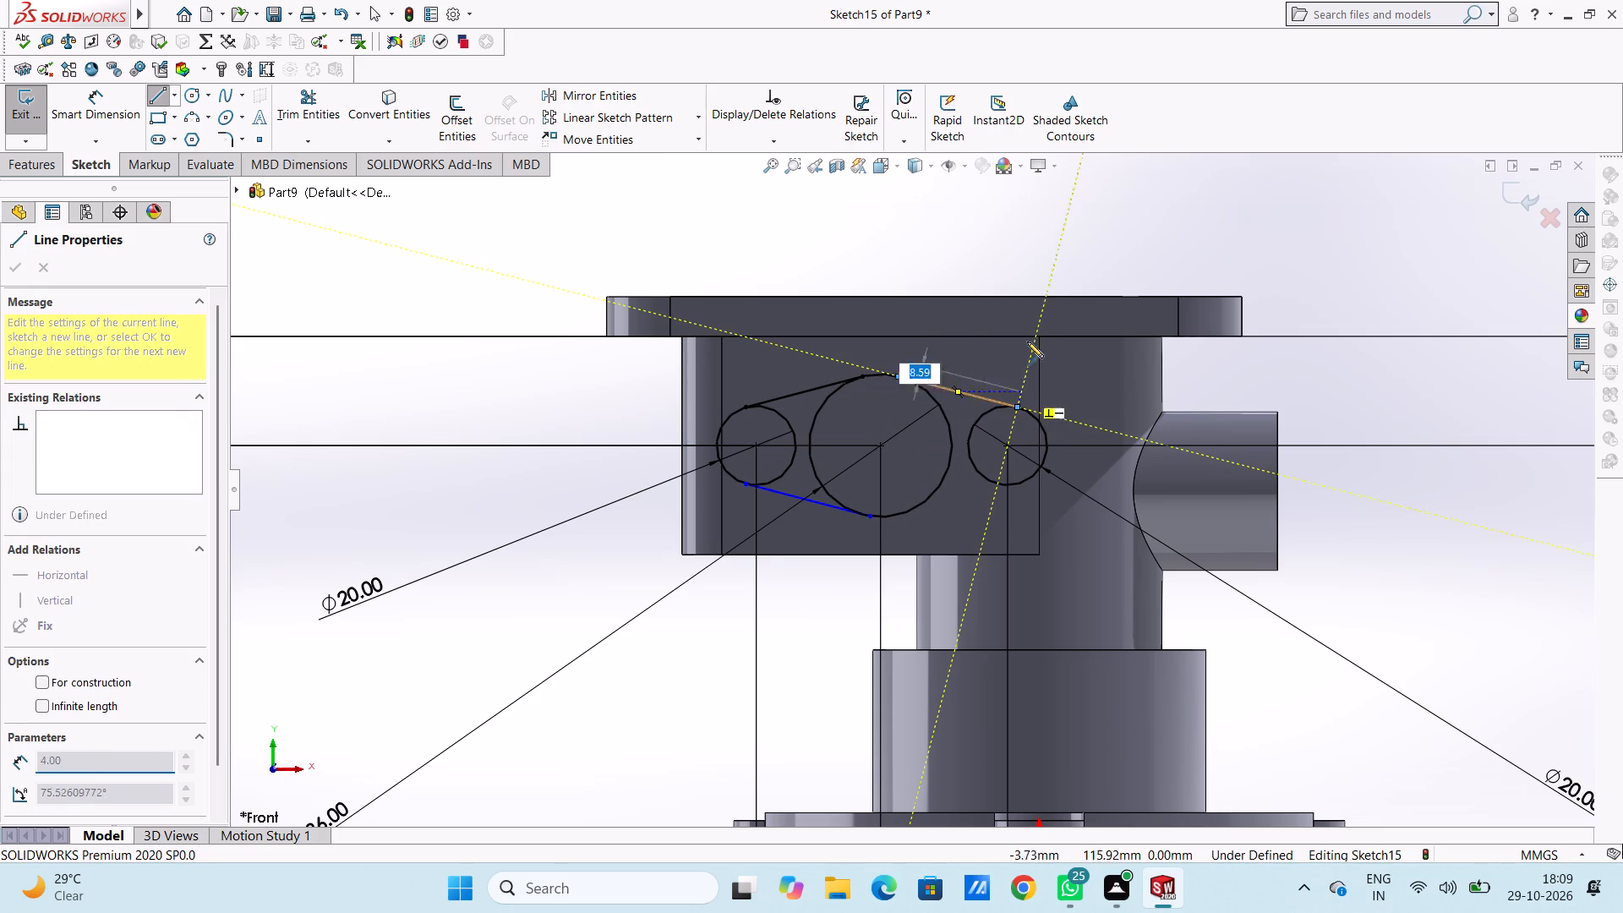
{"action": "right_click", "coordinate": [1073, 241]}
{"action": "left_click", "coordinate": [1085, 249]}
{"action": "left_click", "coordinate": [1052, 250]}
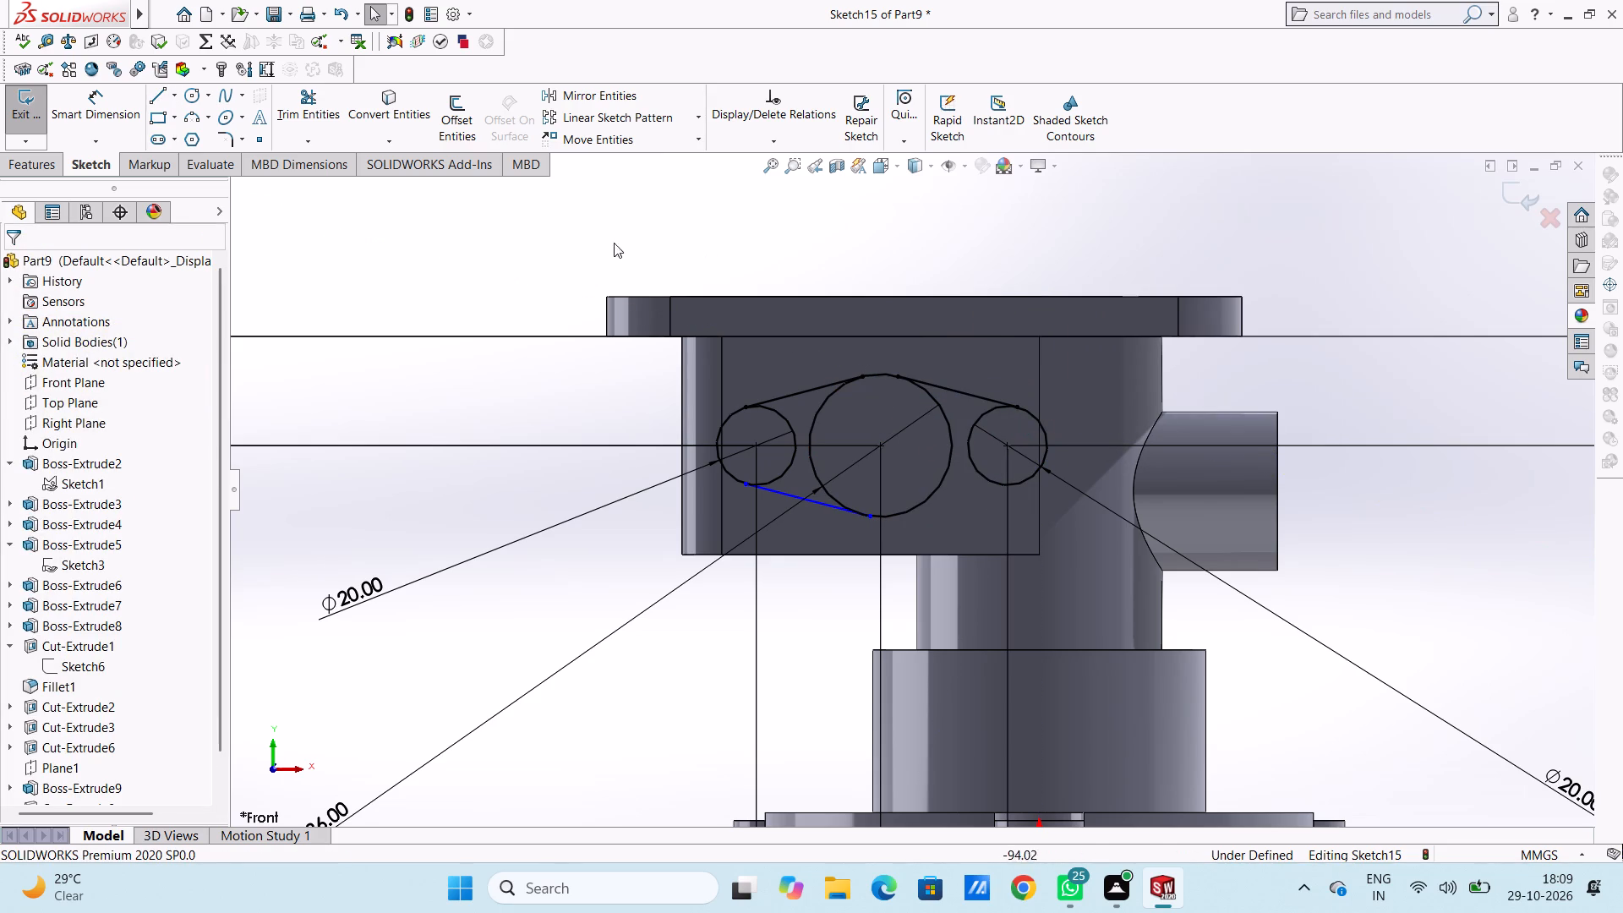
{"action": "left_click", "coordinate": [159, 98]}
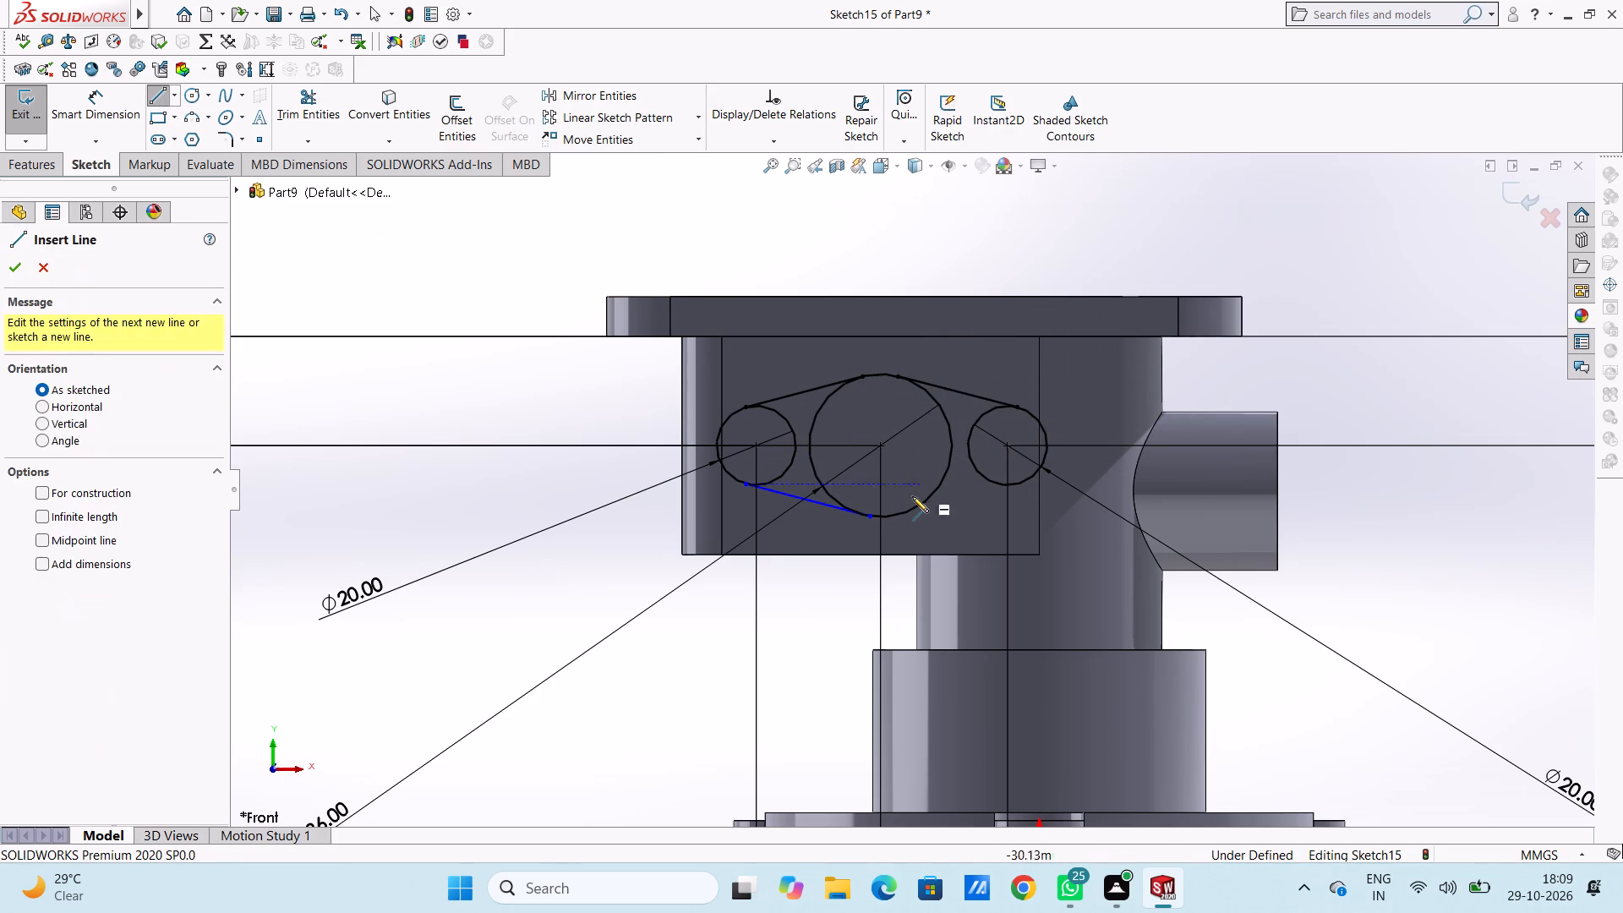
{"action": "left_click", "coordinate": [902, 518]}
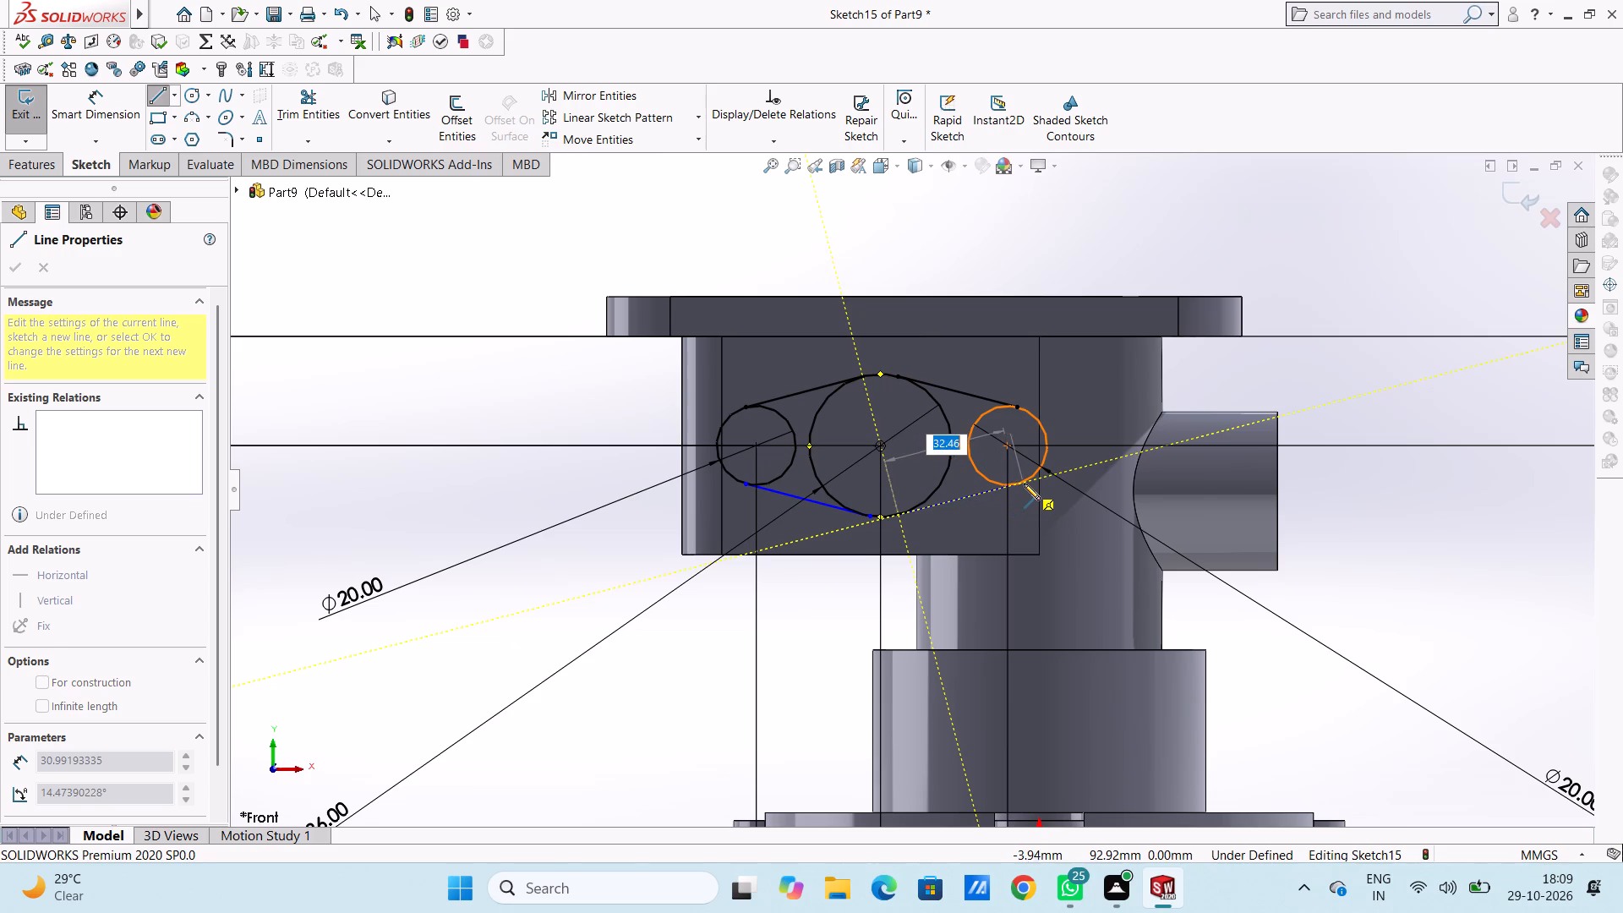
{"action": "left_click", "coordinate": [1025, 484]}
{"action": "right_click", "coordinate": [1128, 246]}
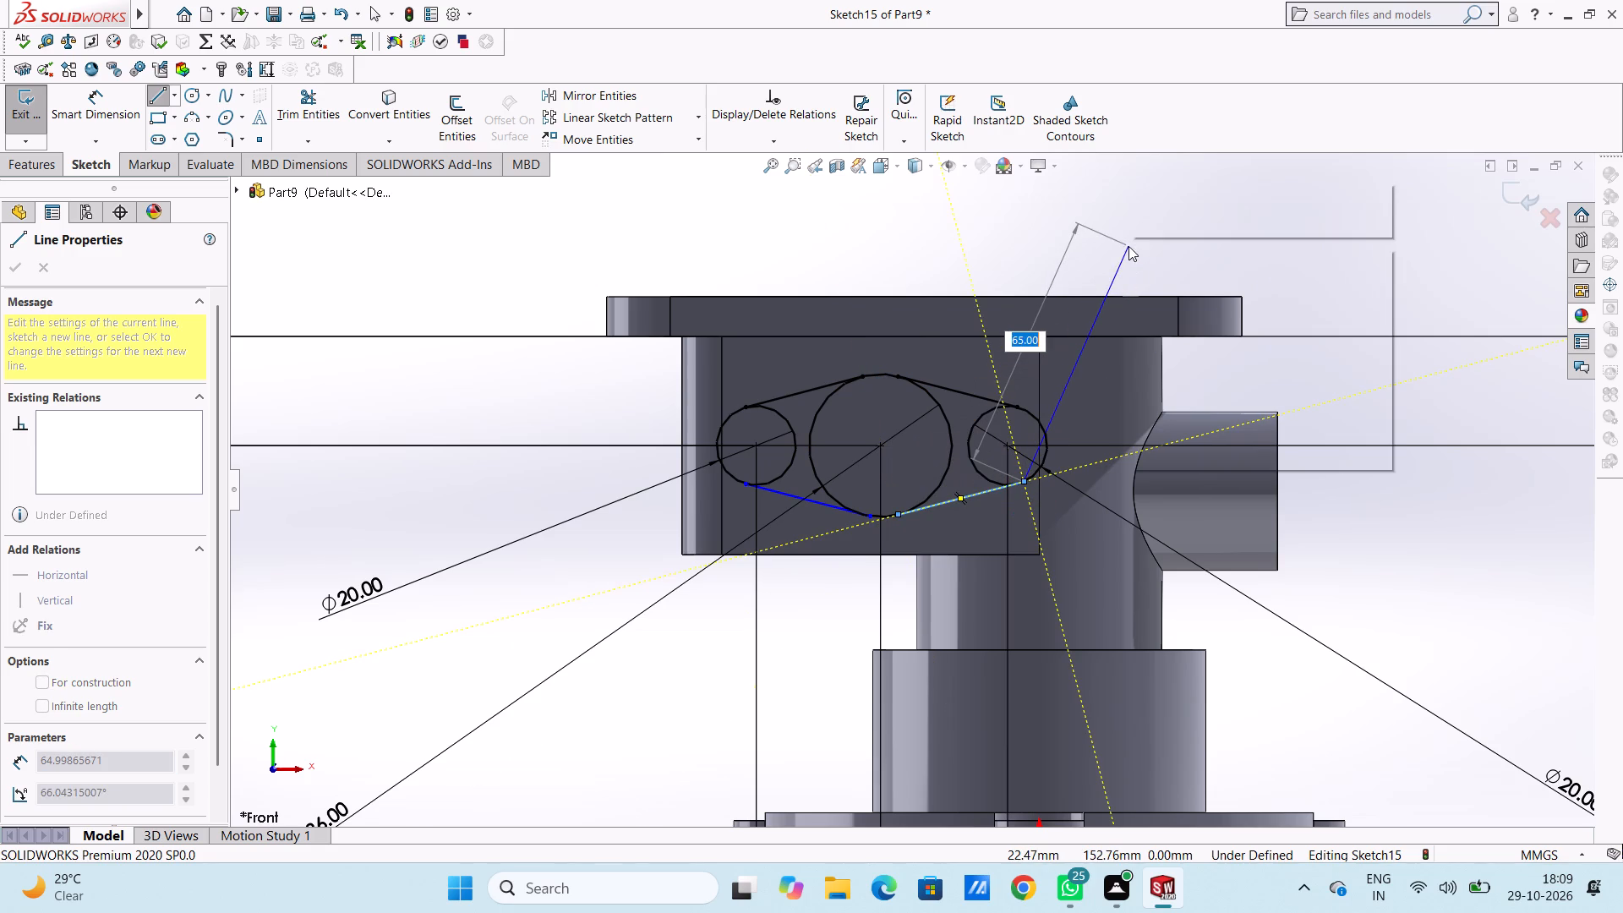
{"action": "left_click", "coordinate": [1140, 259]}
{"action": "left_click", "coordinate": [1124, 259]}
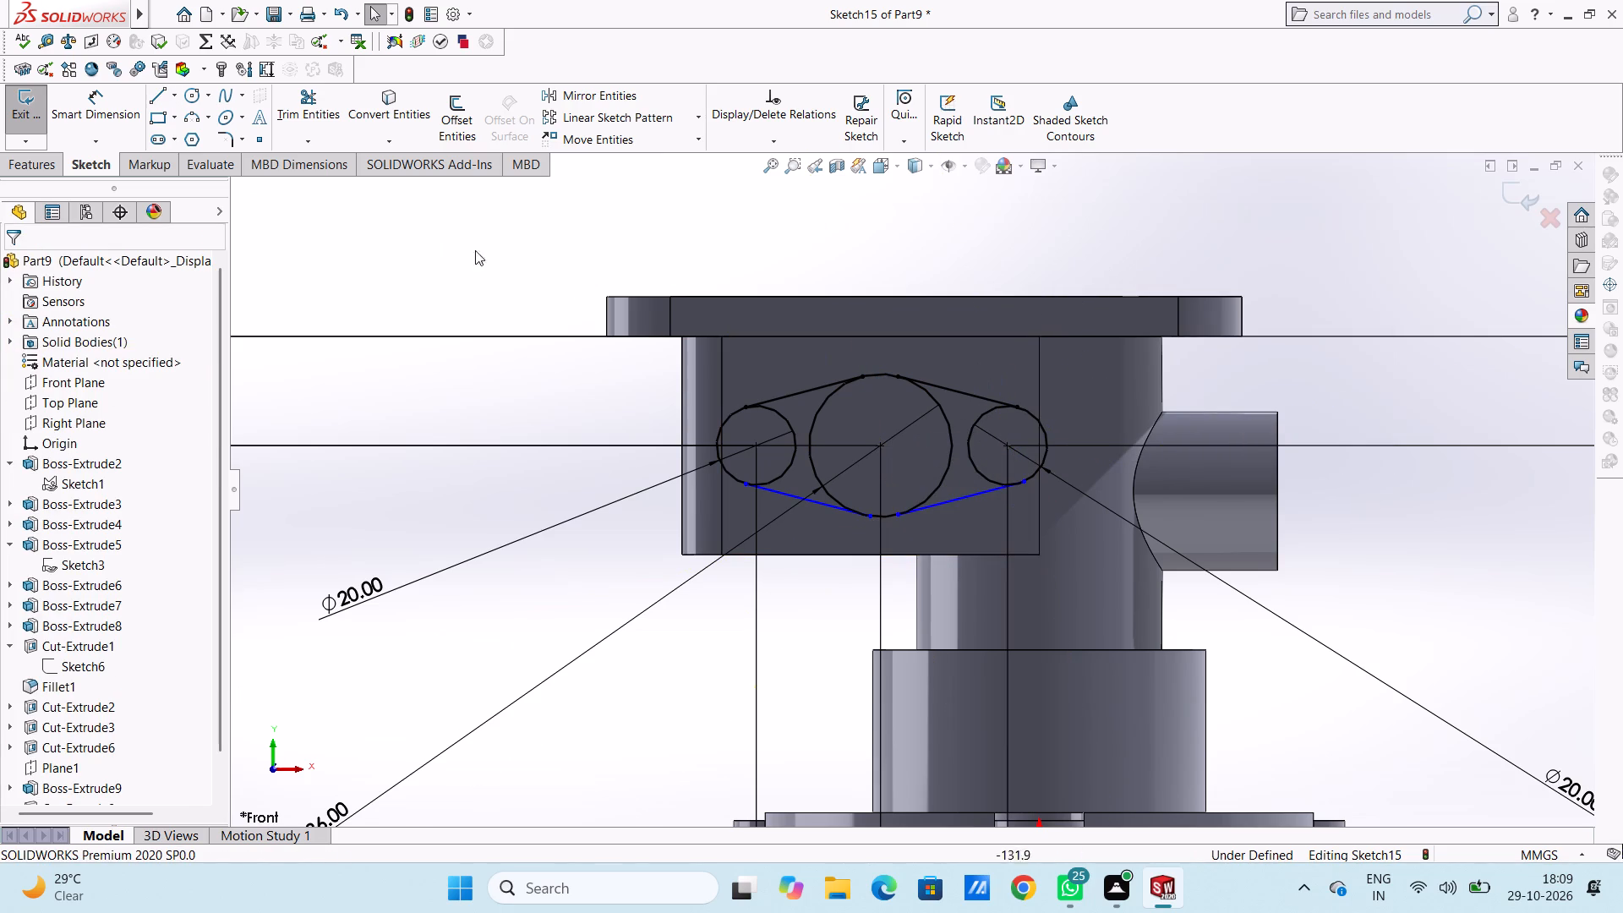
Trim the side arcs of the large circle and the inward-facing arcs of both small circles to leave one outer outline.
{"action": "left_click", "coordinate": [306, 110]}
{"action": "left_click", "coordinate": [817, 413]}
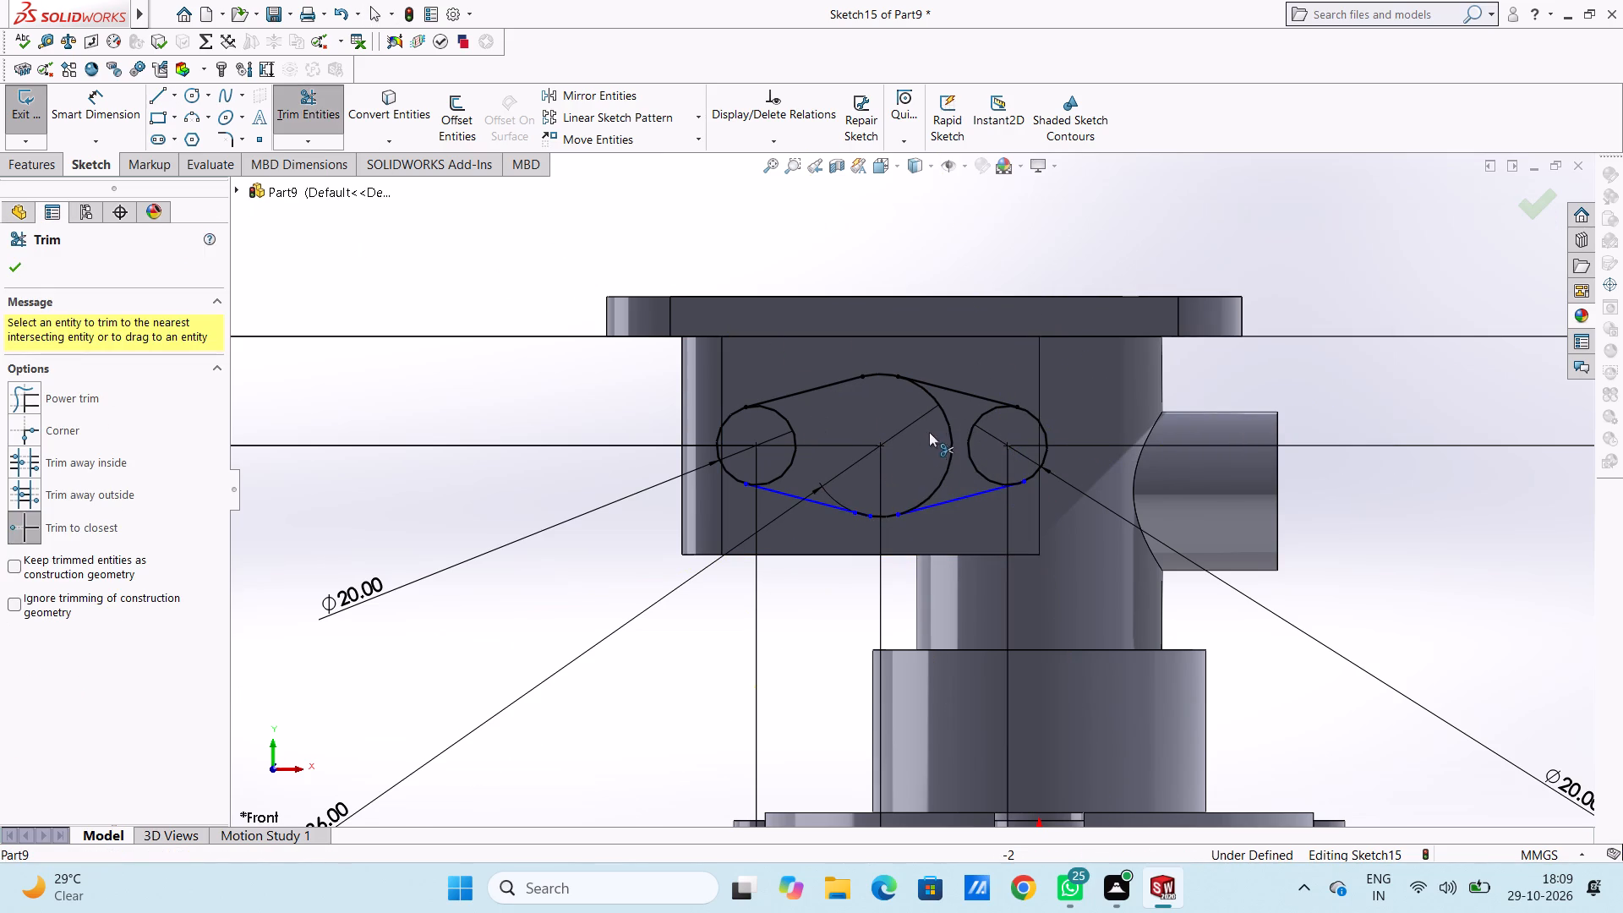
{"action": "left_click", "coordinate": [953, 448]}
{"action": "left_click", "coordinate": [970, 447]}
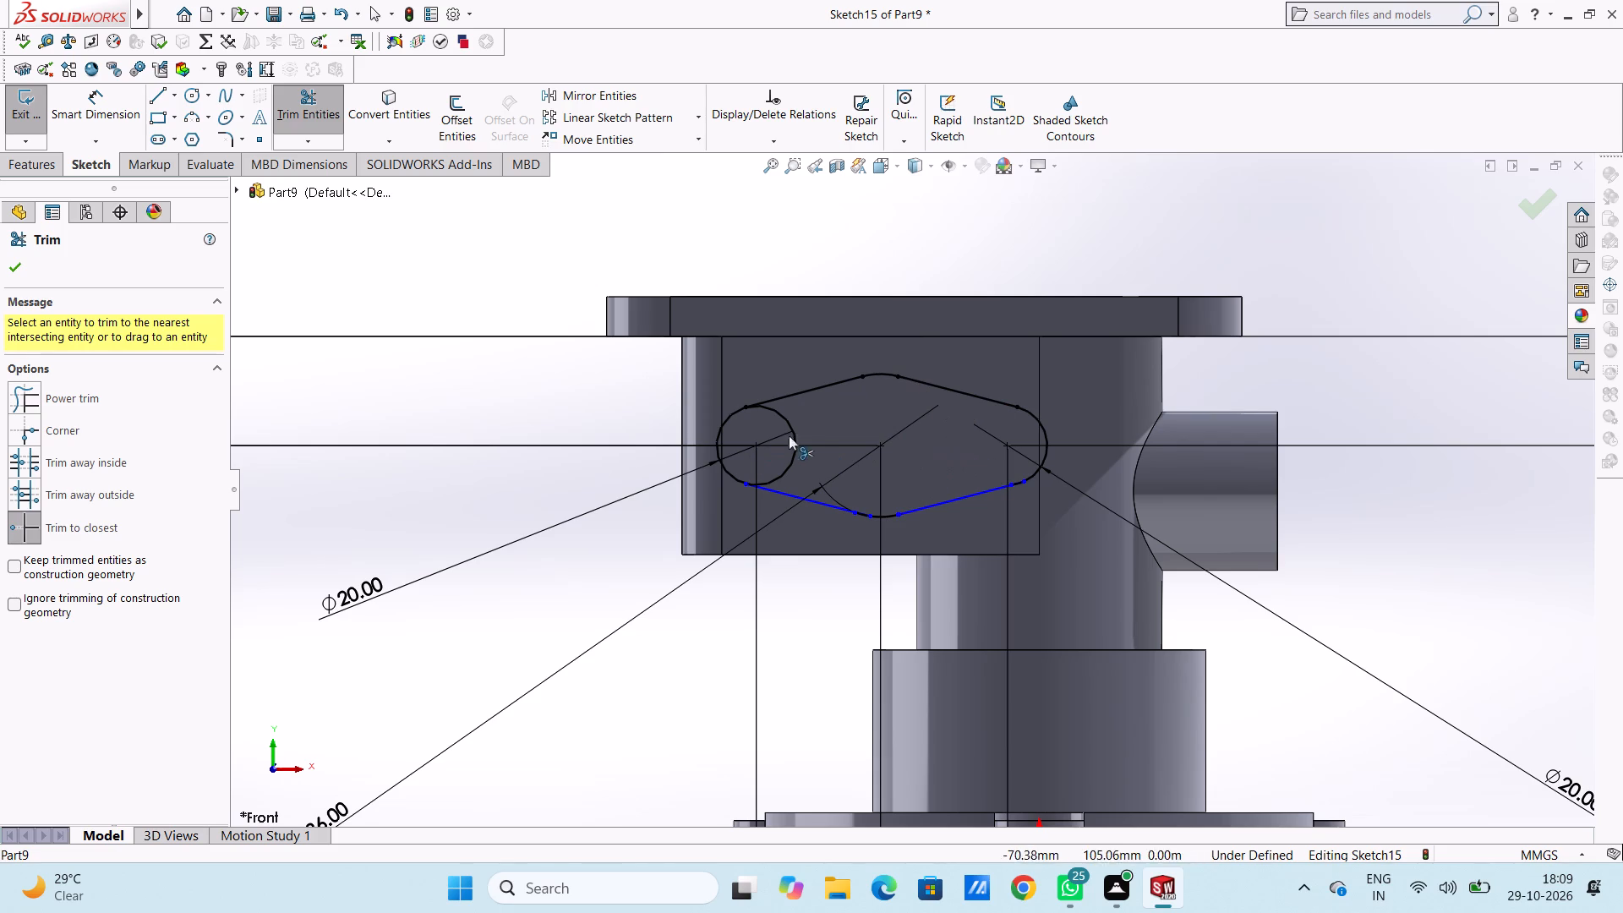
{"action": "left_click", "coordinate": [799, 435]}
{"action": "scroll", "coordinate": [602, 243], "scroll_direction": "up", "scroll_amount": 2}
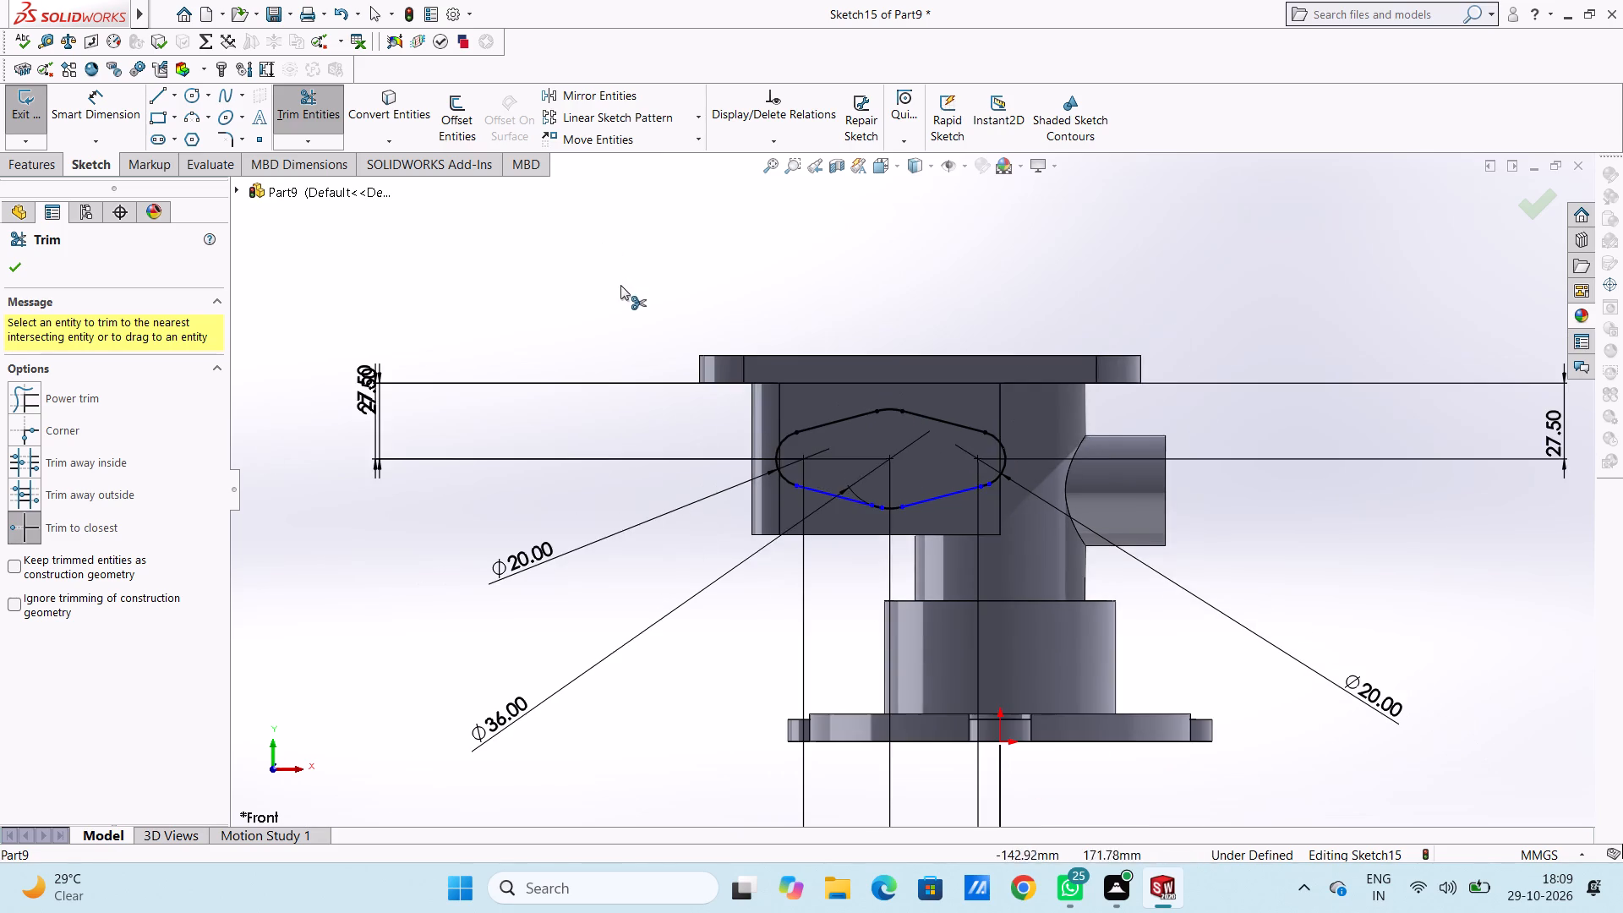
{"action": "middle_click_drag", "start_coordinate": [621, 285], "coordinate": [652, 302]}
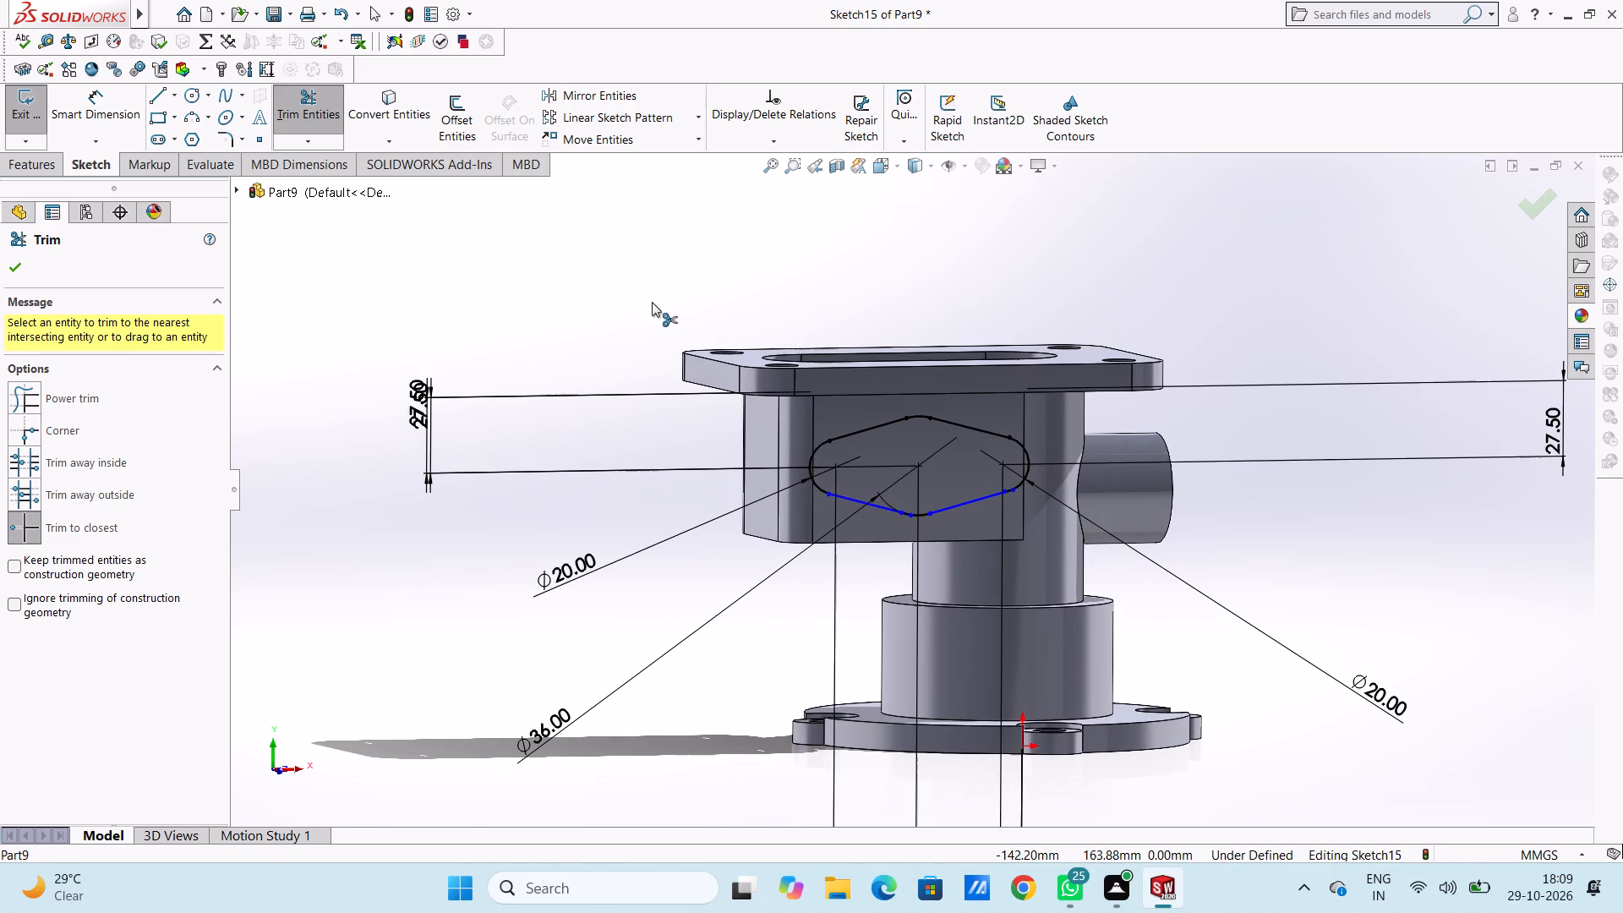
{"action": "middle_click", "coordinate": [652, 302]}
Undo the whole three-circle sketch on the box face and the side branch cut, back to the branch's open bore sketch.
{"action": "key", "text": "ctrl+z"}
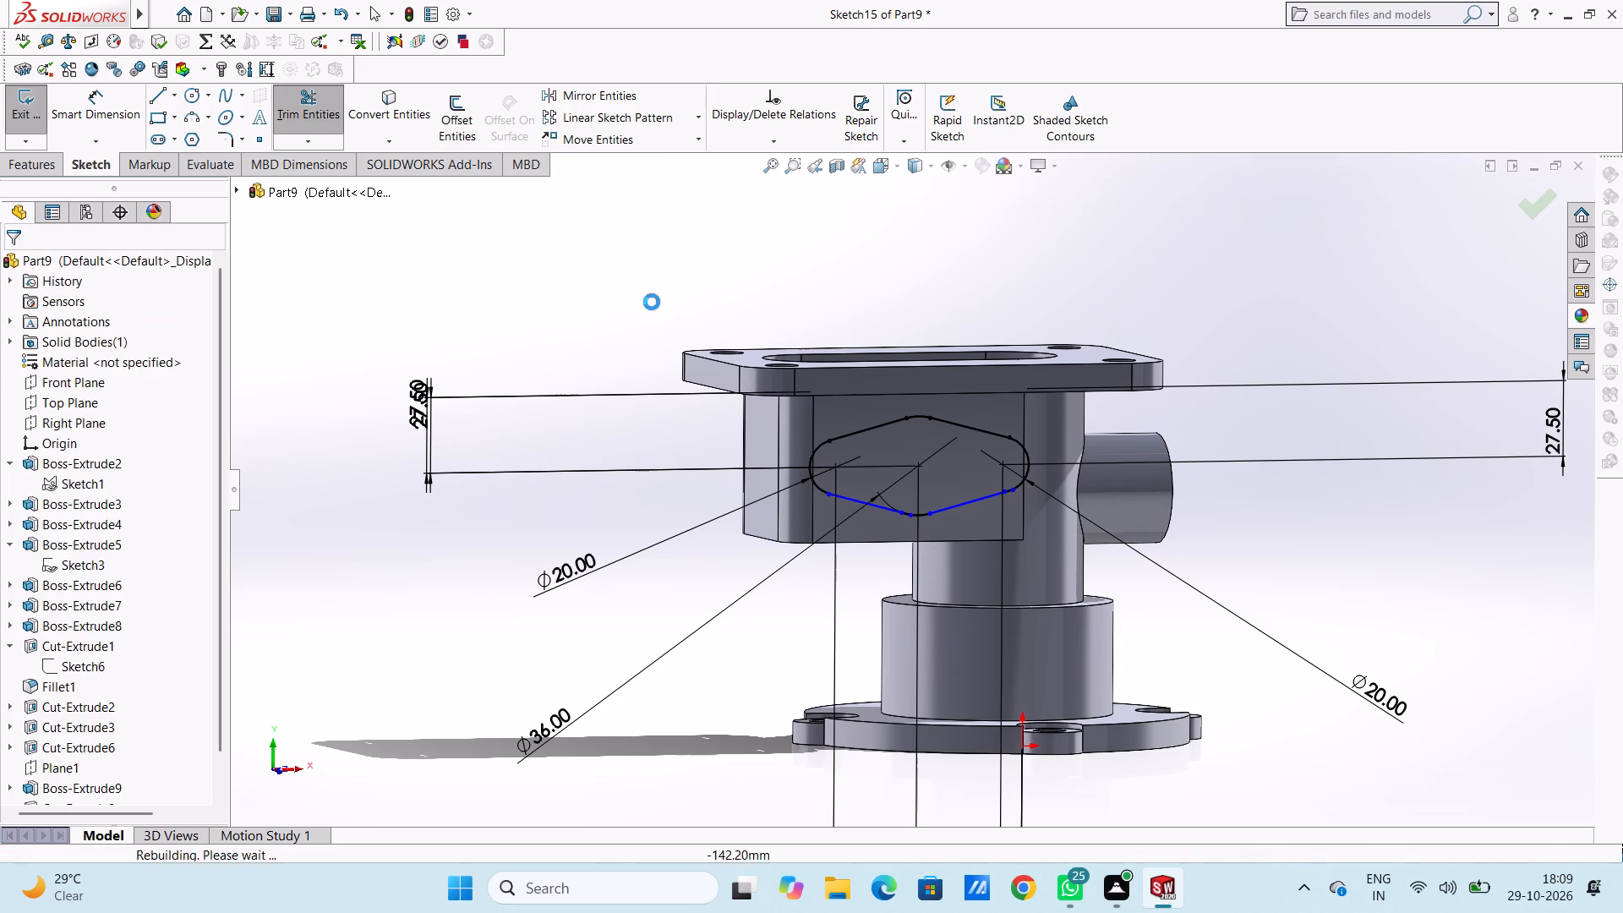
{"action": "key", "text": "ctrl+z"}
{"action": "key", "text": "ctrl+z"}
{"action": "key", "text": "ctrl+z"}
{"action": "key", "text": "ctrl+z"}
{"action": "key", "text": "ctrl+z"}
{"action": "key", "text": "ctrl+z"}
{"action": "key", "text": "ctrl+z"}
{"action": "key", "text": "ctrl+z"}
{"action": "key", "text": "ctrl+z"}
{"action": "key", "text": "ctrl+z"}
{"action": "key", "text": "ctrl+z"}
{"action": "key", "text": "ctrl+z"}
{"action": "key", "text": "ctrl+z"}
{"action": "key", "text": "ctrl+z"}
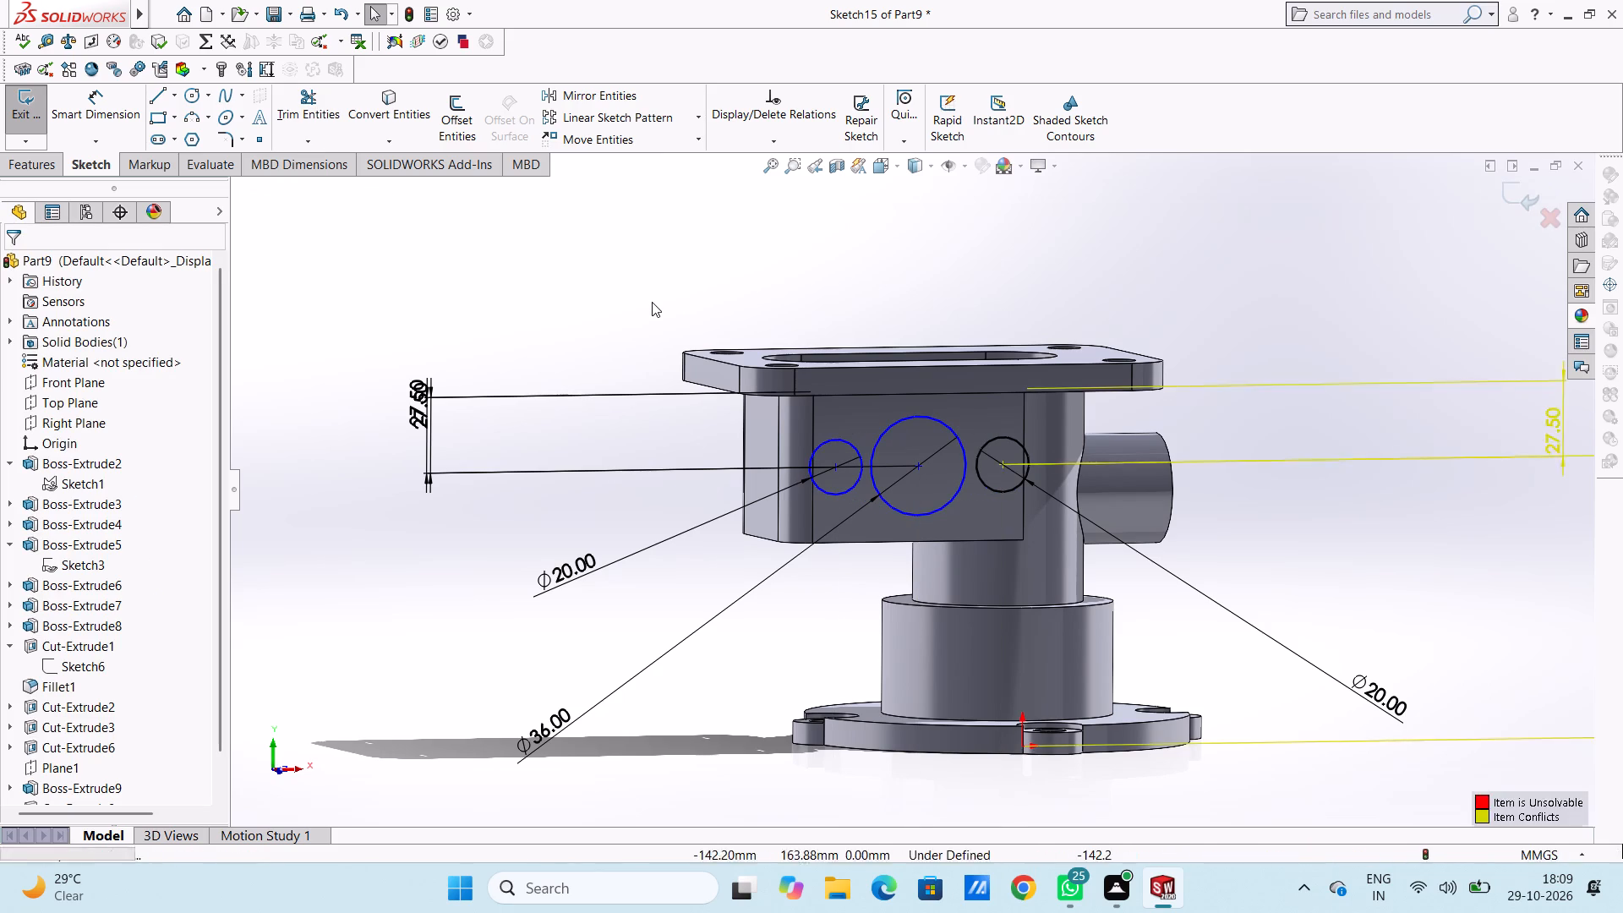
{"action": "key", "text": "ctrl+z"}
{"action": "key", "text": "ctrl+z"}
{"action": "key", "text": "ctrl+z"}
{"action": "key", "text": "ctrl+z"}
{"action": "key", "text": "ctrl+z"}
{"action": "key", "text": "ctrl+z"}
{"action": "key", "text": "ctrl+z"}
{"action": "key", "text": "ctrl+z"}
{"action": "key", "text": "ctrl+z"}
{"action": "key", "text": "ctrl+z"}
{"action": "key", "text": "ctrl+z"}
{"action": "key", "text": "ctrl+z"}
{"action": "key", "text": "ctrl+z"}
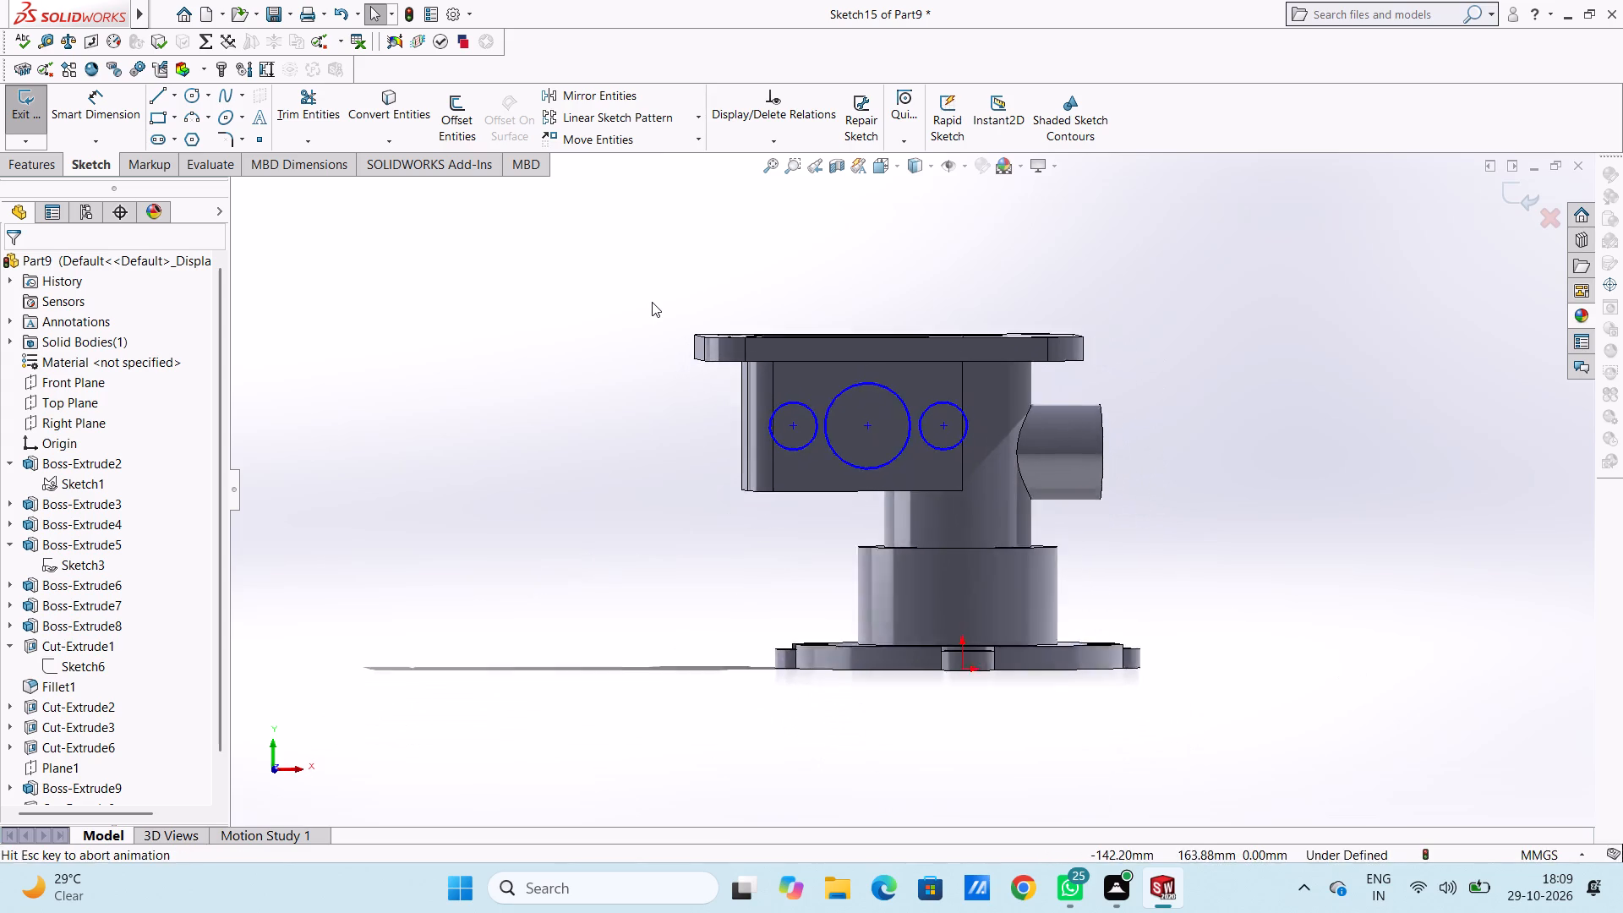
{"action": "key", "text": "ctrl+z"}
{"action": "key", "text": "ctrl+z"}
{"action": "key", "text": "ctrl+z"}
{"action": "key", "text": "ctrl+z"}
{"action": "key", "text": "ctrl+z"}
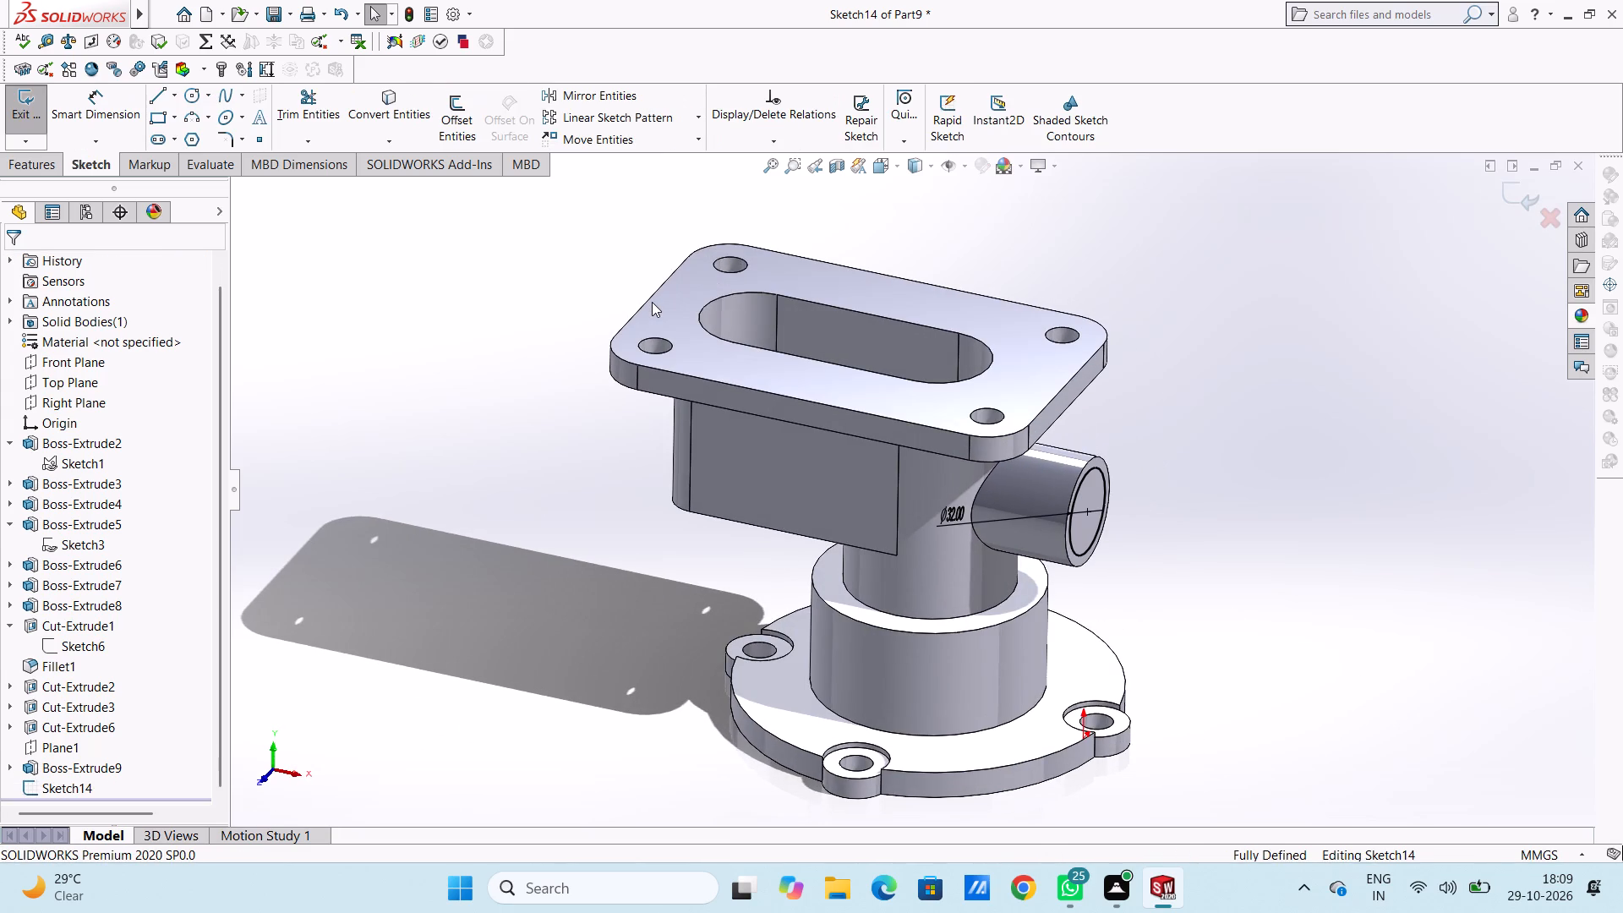
Cut-extrude the 32 mm circle on the side branch's end face to a blind depth of 50 mm.
{"action": "left_click", "coordinate": [39, 163]}
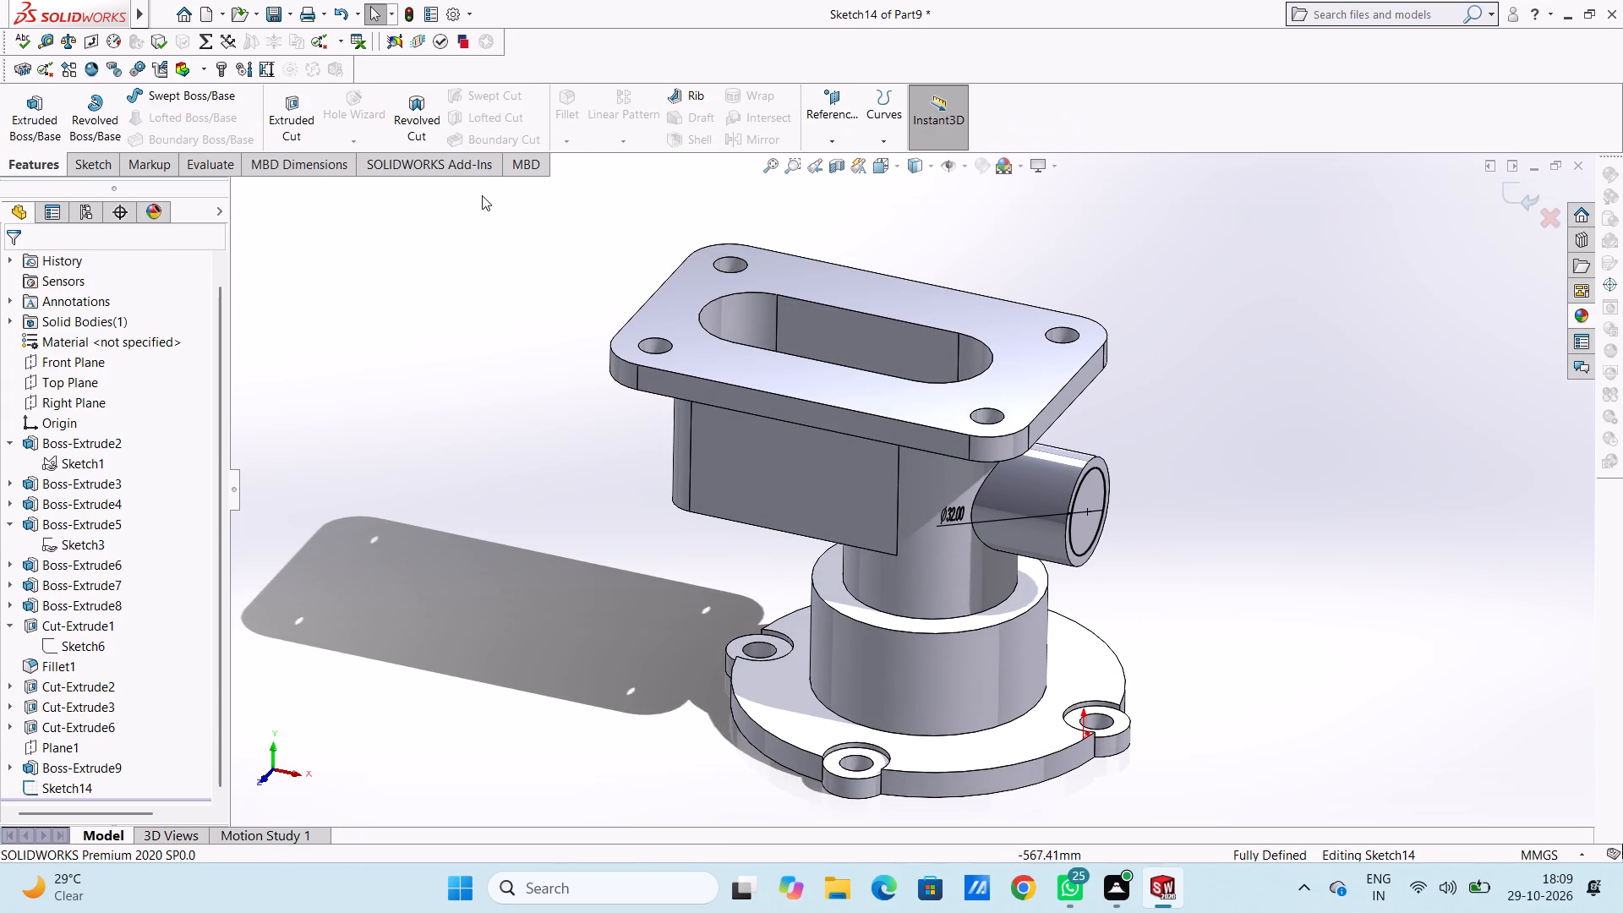
{"action": "left_click", "coordinate": [282, 115]}
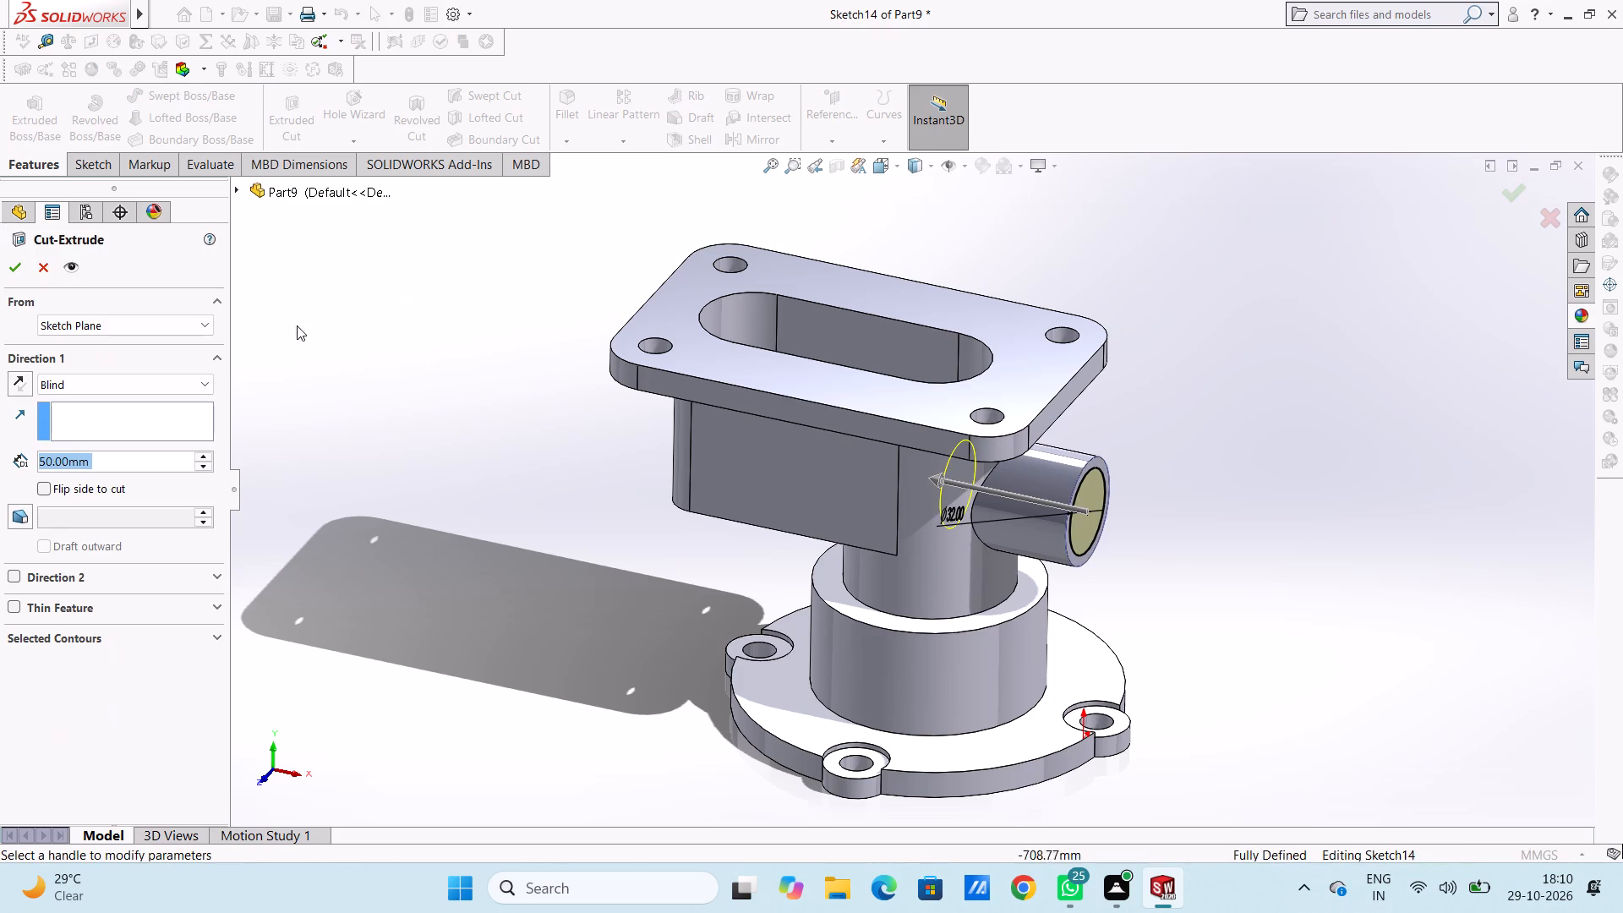
{"action": "left_click", "coordinate": [9, 269]}
{"action": "left_click", "coordinate": [364, 420]}
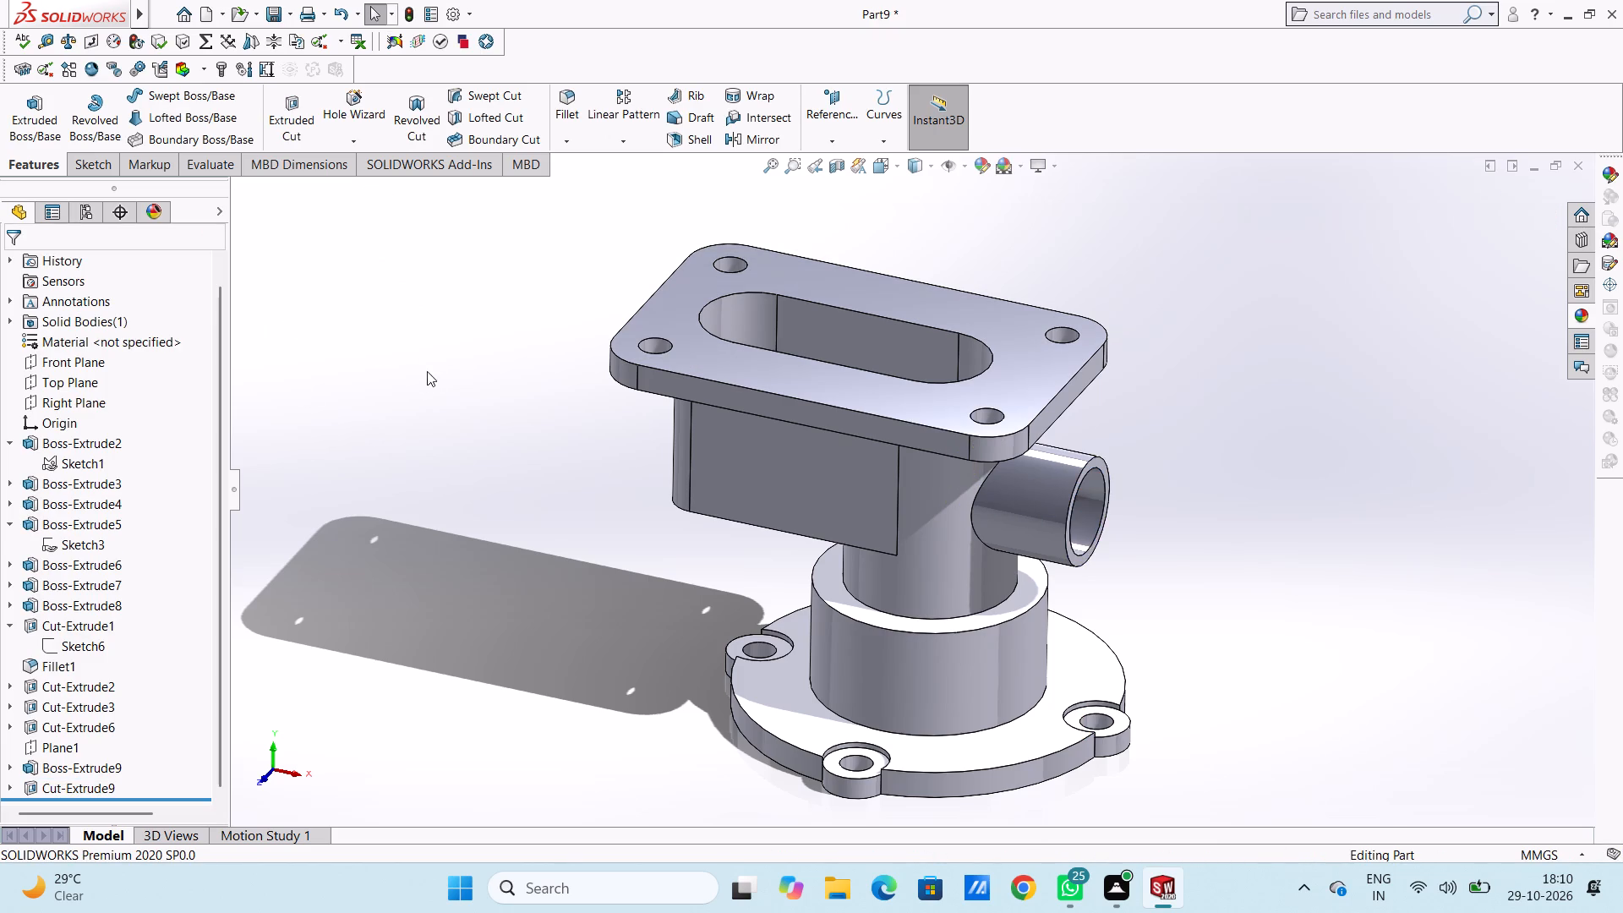
Create a reference plane parallel to the Front Plane, offset 76 mm (50+32-6) toward the front of the housing.
{"action": "middle_click_drag", "start_coordinate": [432, 371], "coordinate": [476, 466]}
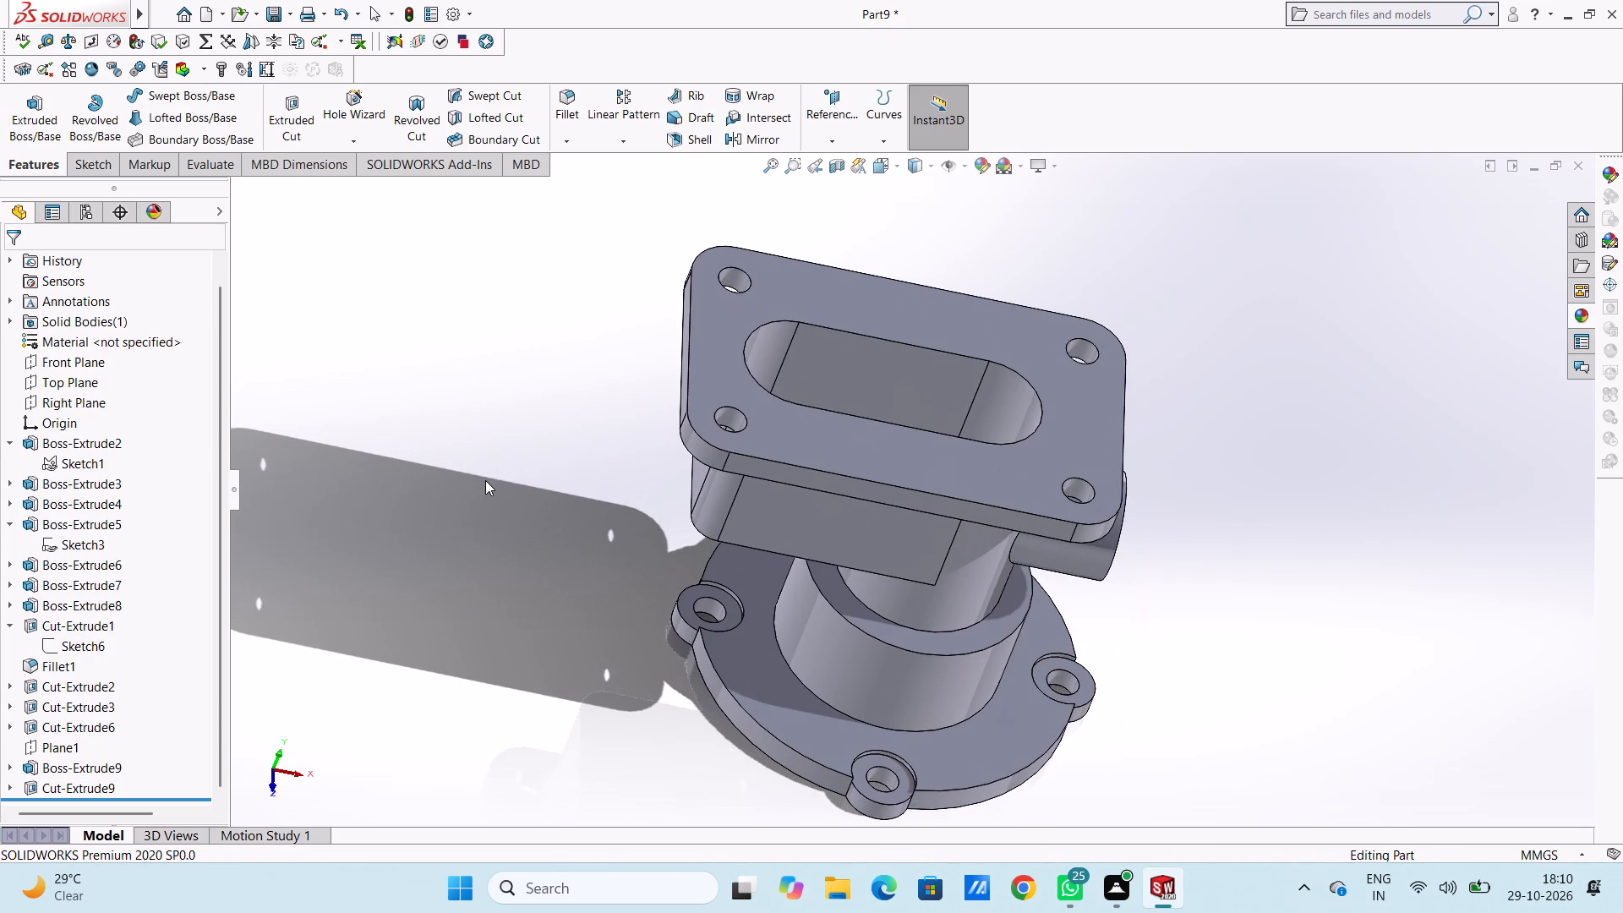
{"action": "key", "text": "ctrl+5"}
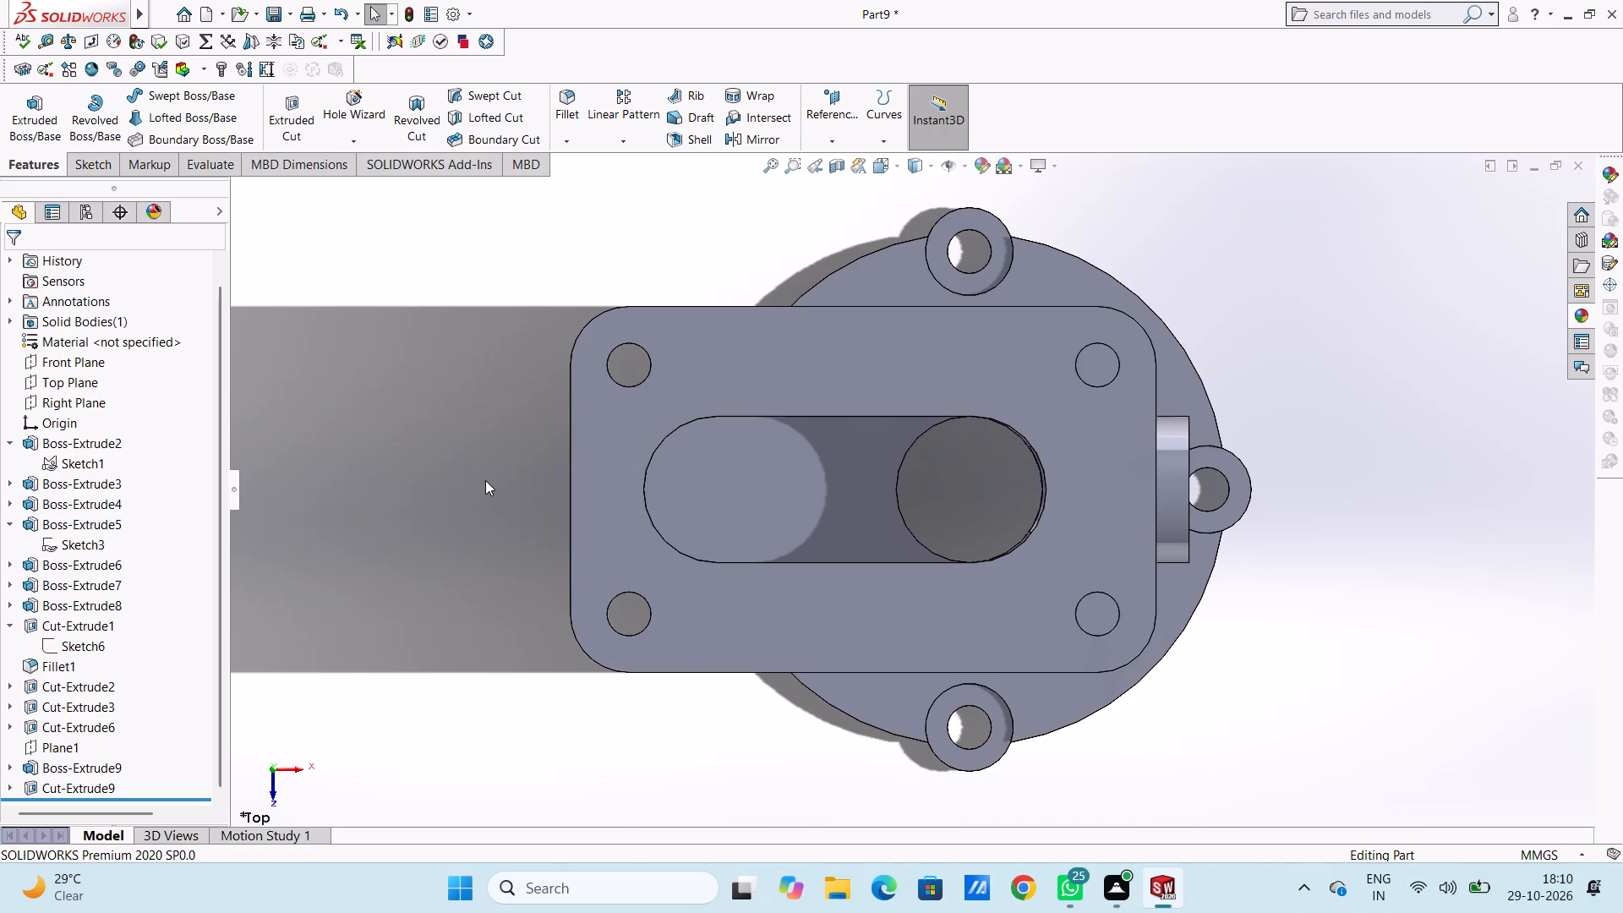
{"action": "scroll", "coordinate": [489, 475], "scroll_direction": "up", "scroll_amount": 3}
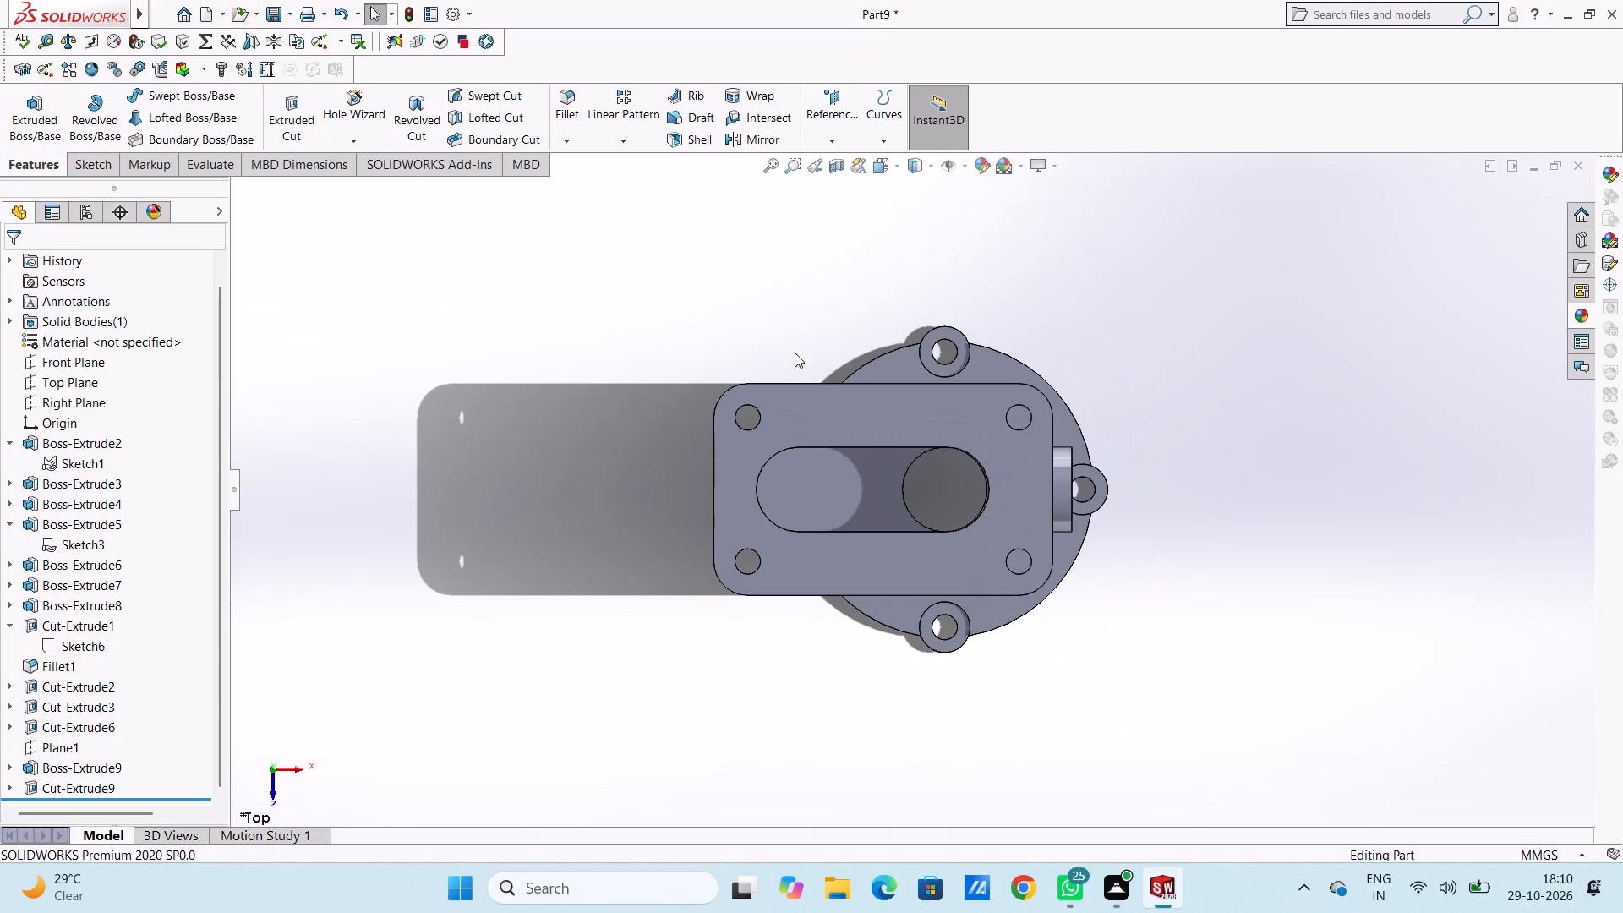
{"action": "left_click", "coordinate": [831, 115]}
{"action": "left_click", "coordinate": [841, 159]}
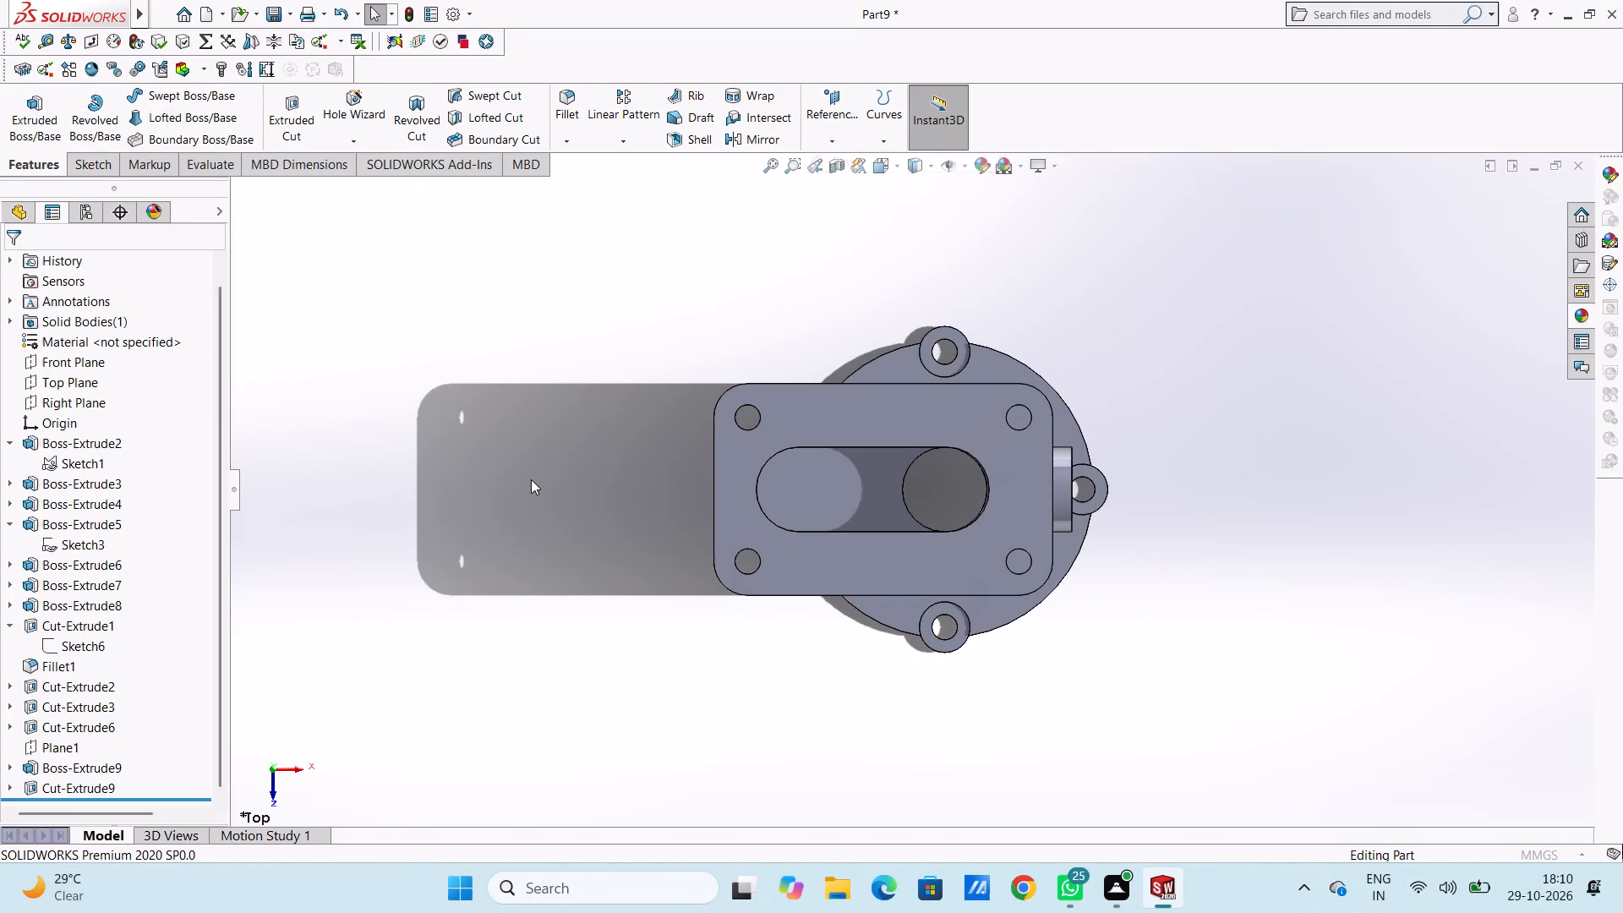
{"action": "left_click", "coordinate": [337, 192]}
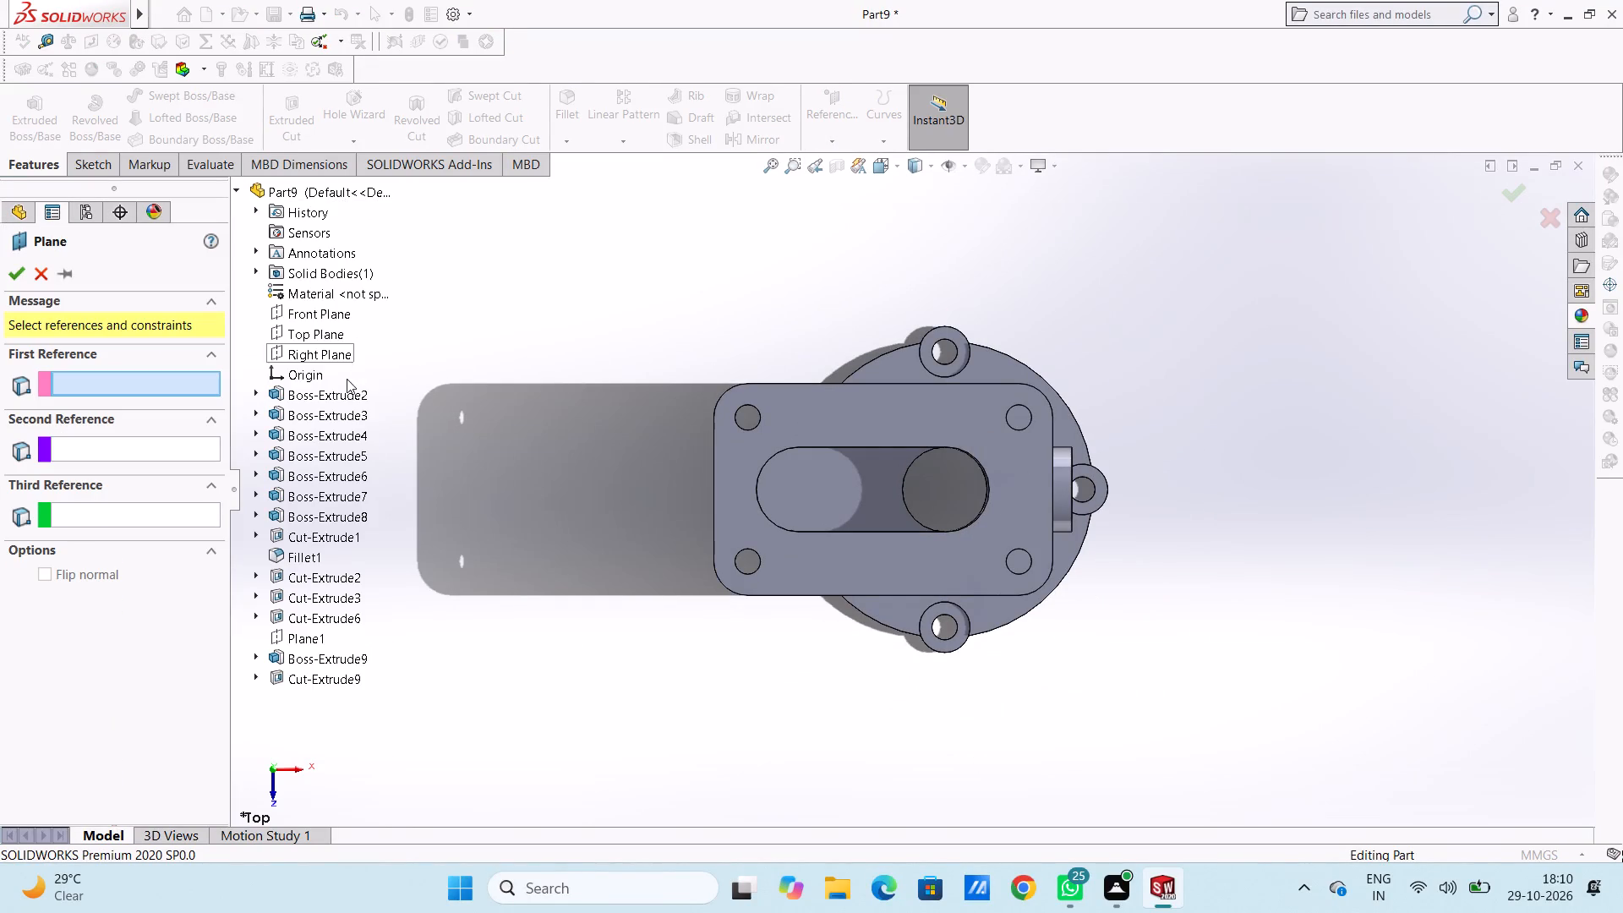
{"action": "left_click", "coordinate": [334, 314]}
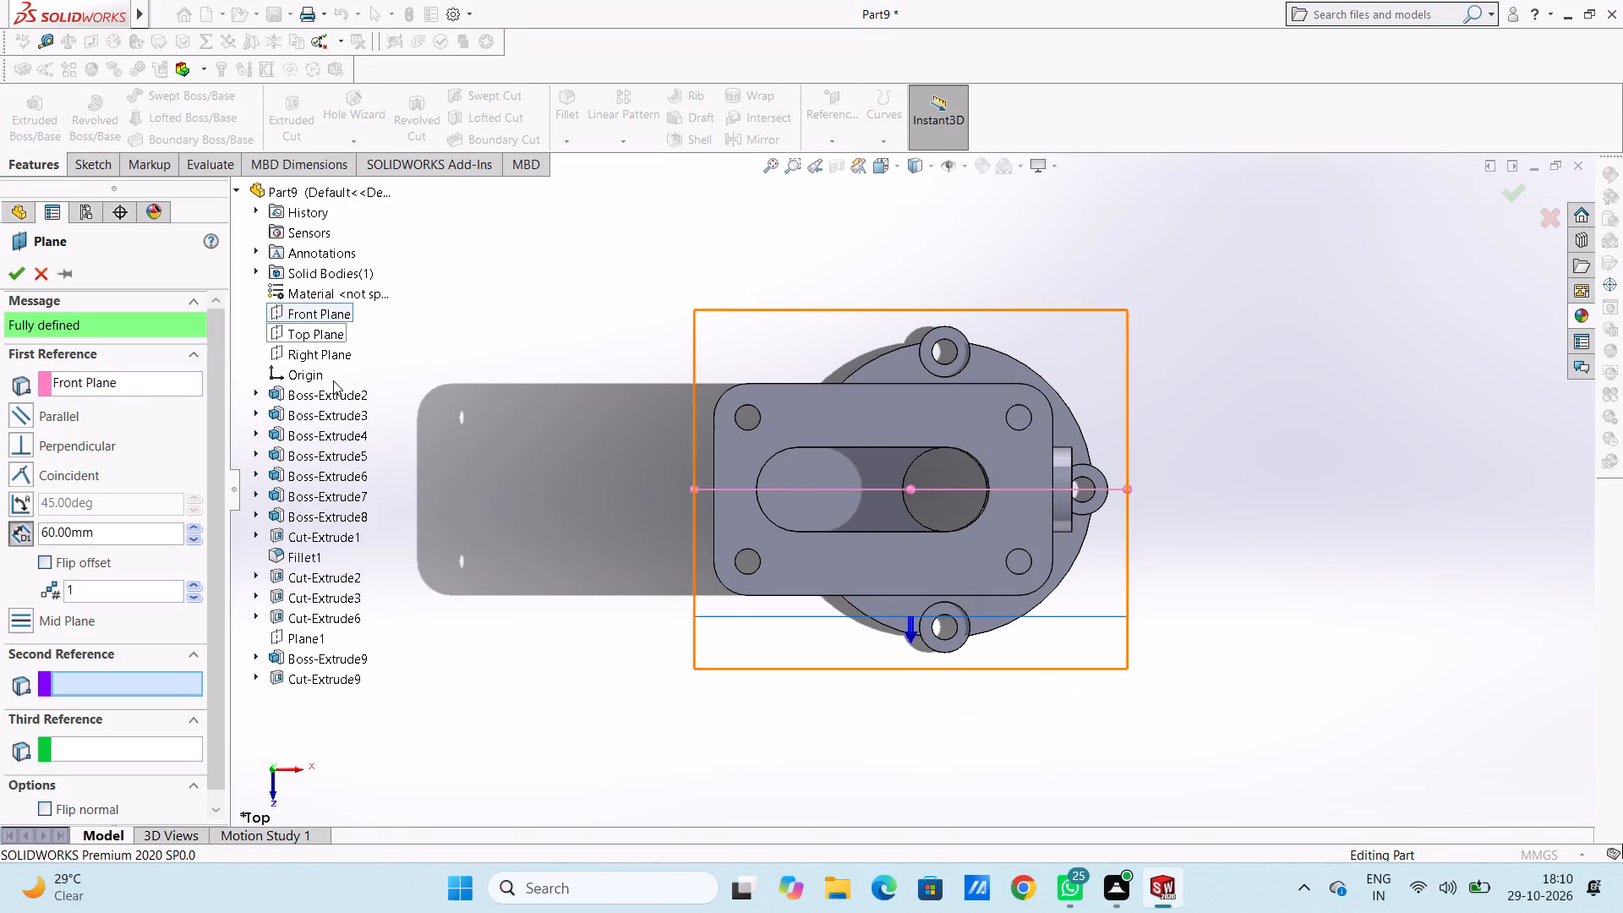
{"action": "double_click", "coordinate": [112, 539]}
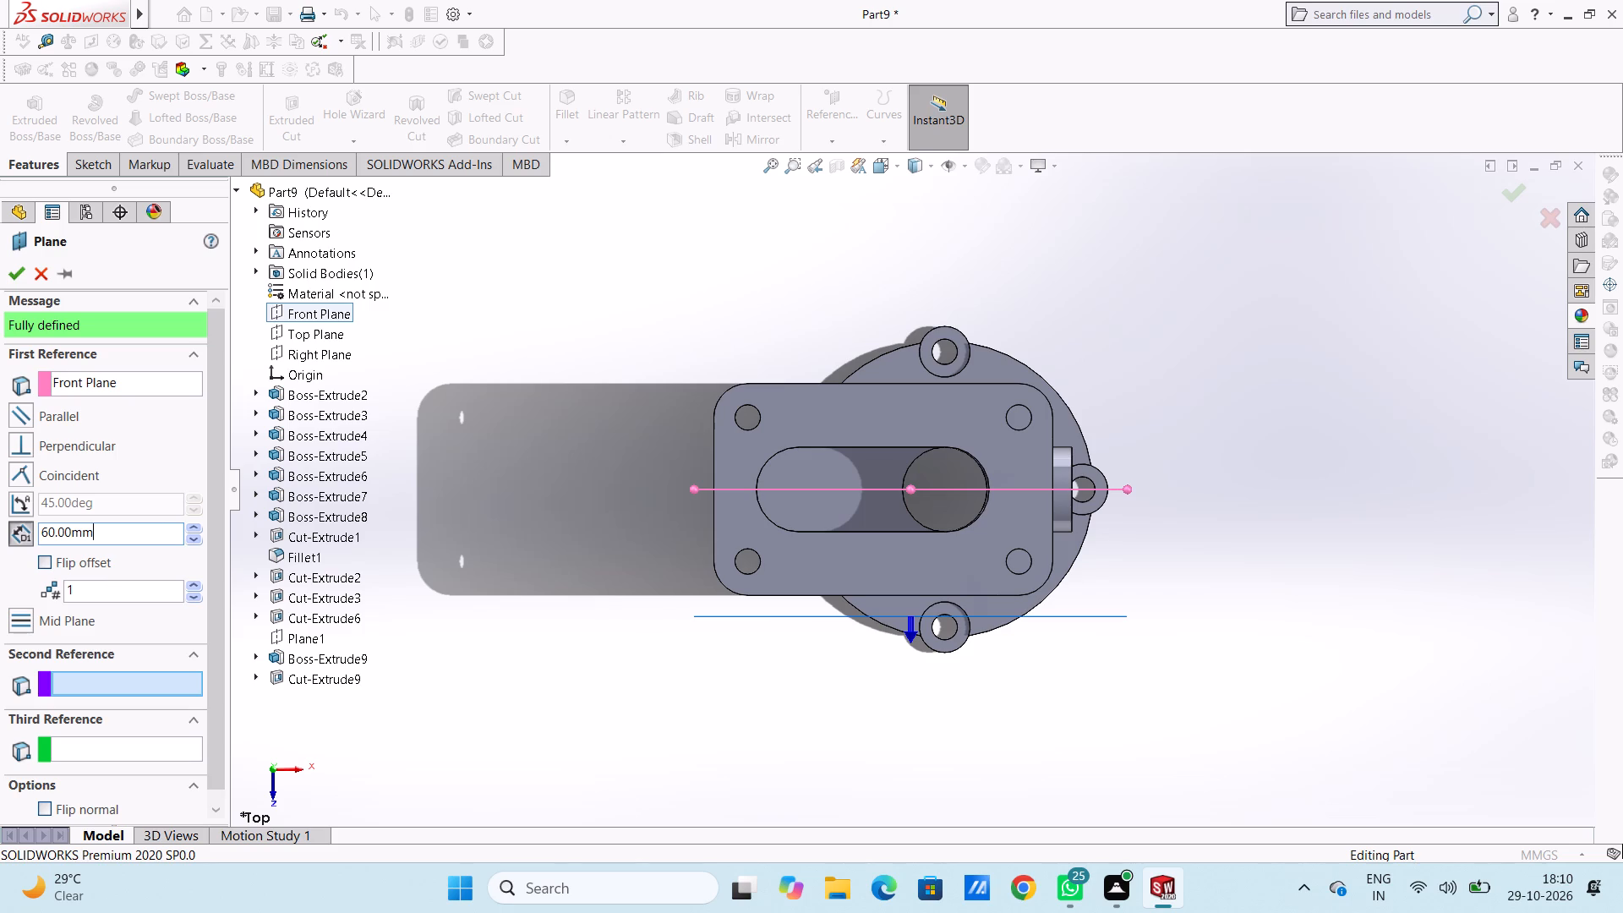
{"action": "type", "text": "32"}
{"action": "key", "text": "Return"}
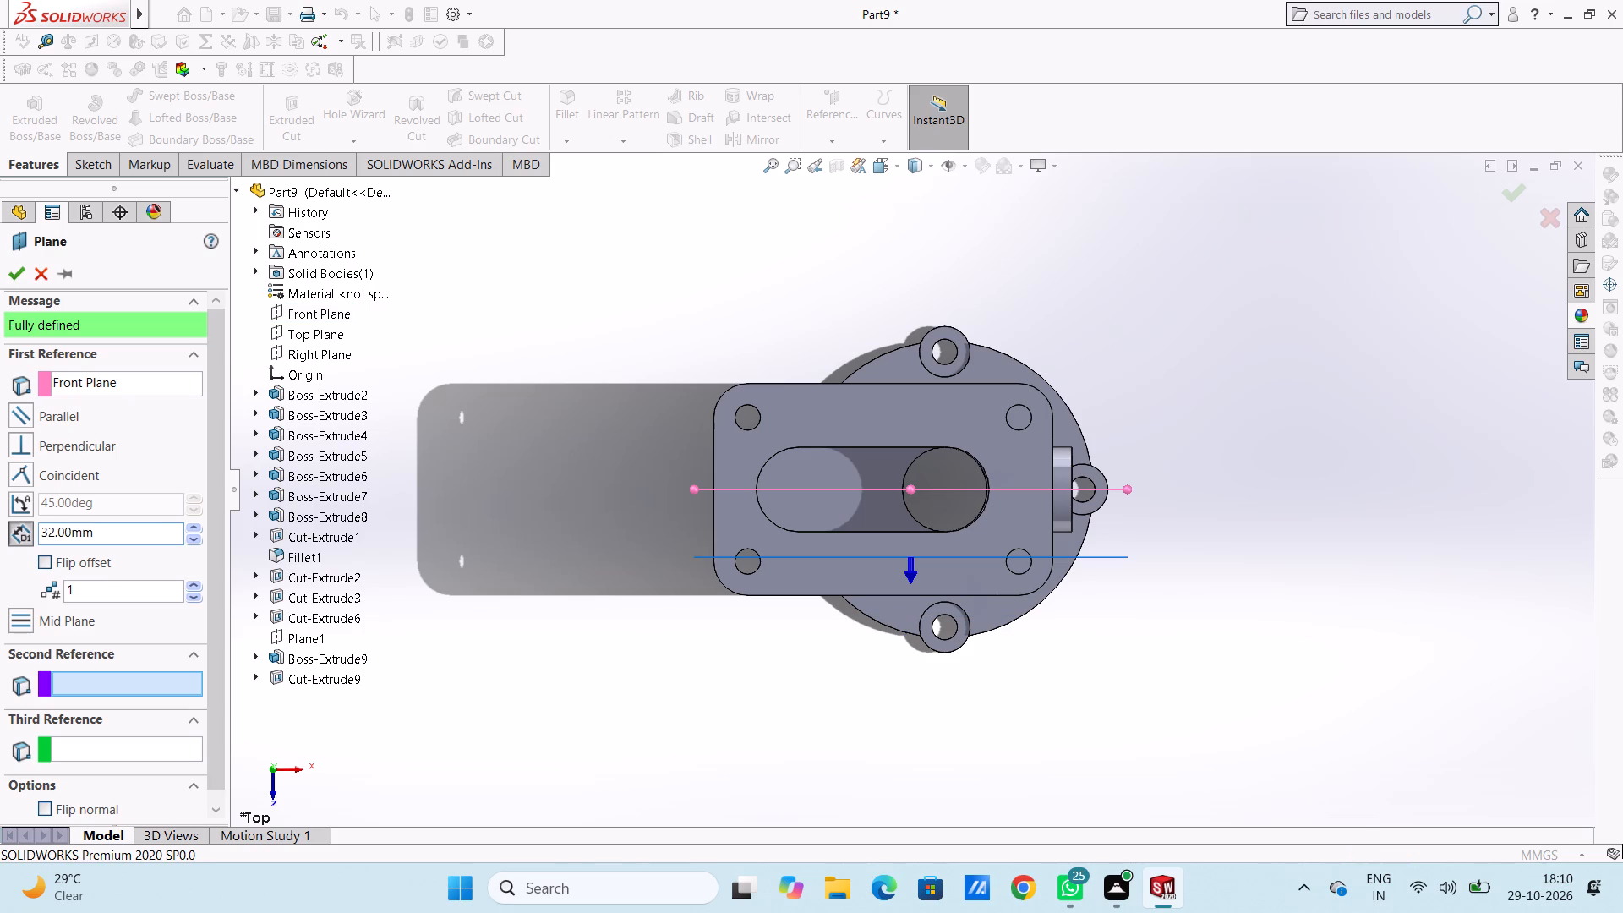
{"action": "double_click", "coordinate": [112, 539]}
{"action": "type", "text": "50"}
{"action": "key", "text": "Return"}
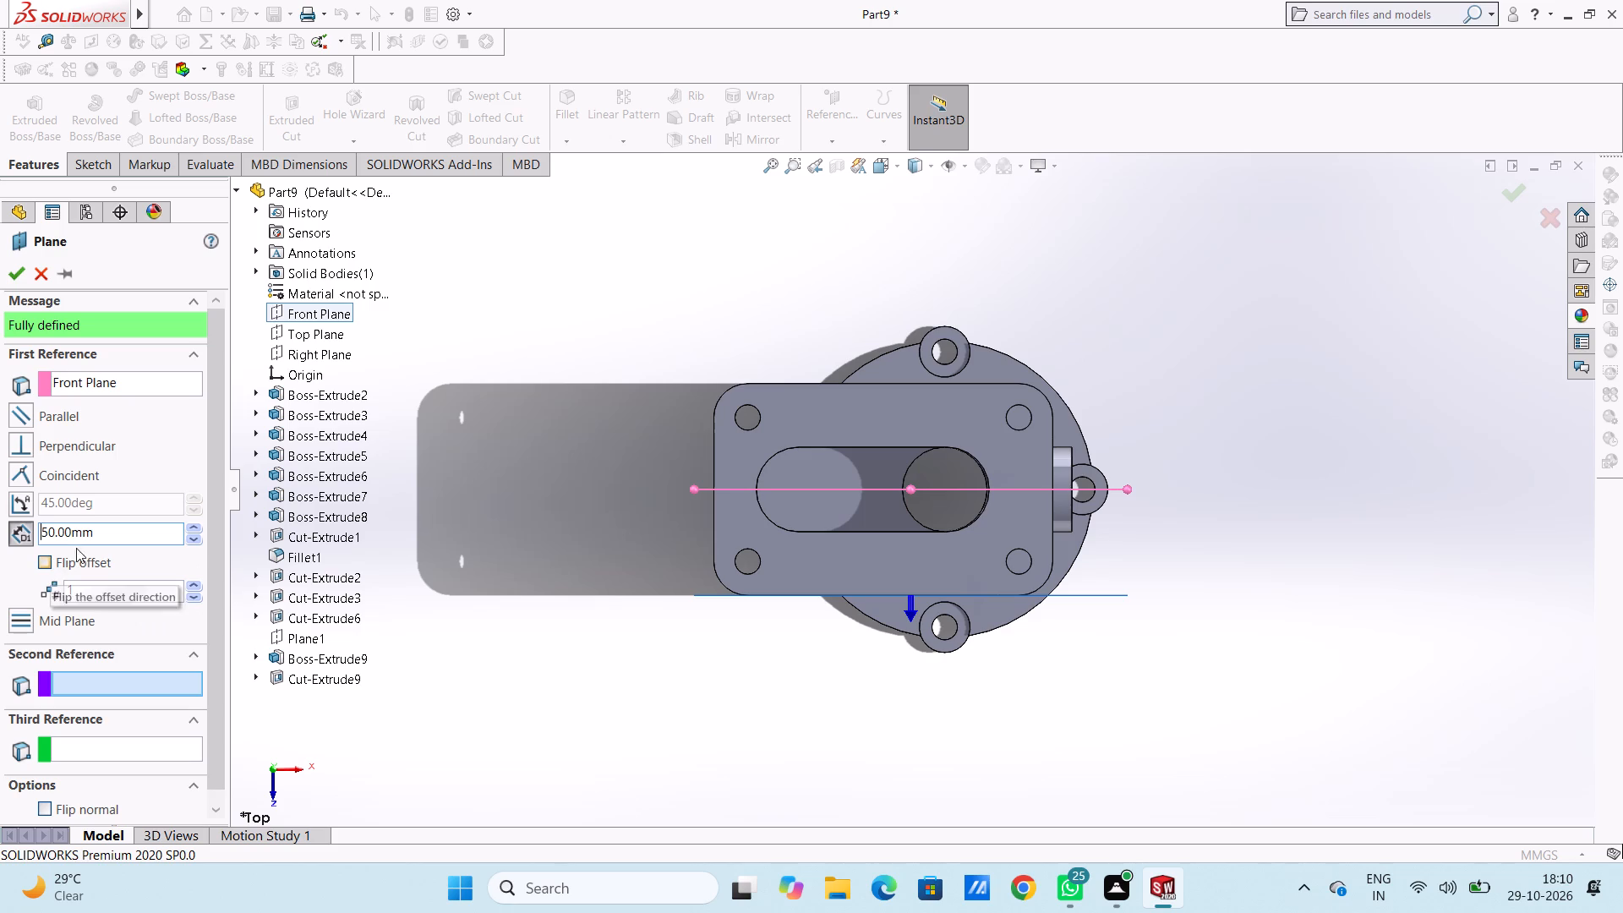
{"action": "double_click", "coordinate": [110, 531]}
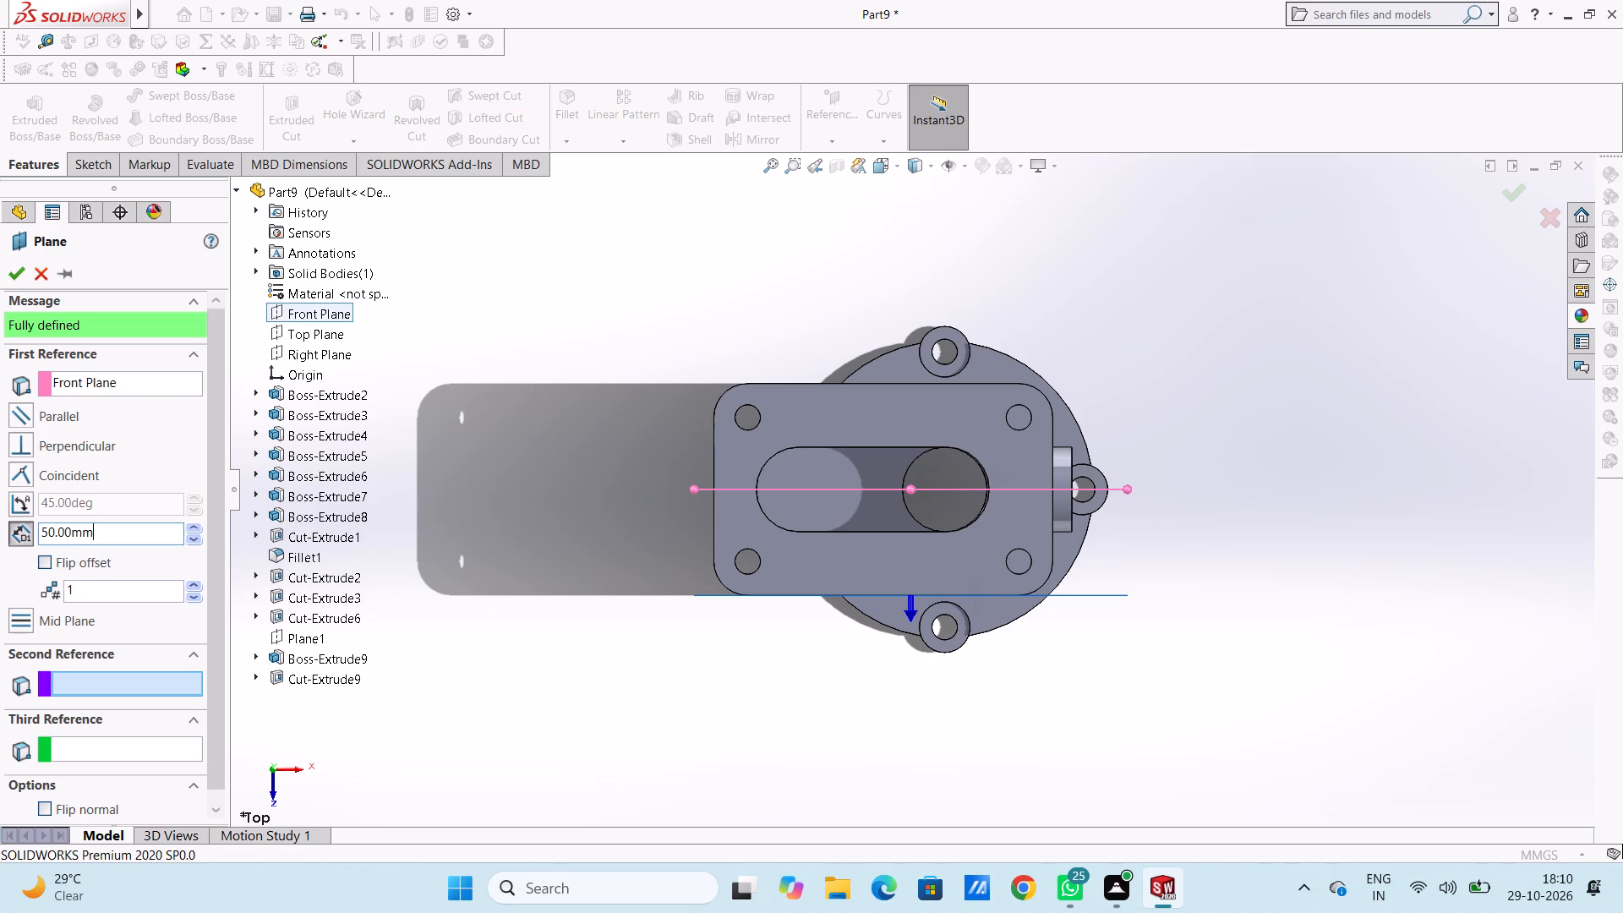
{"action": "type", "text": "50"}
{"action": "key", "text": "period"}
{"action": "key", "text": "BackSpace"}
{"action": "key", "text": "plus"}
{"action": "type", "text": "32-6"}
{"action": "key", "text": "Return"}
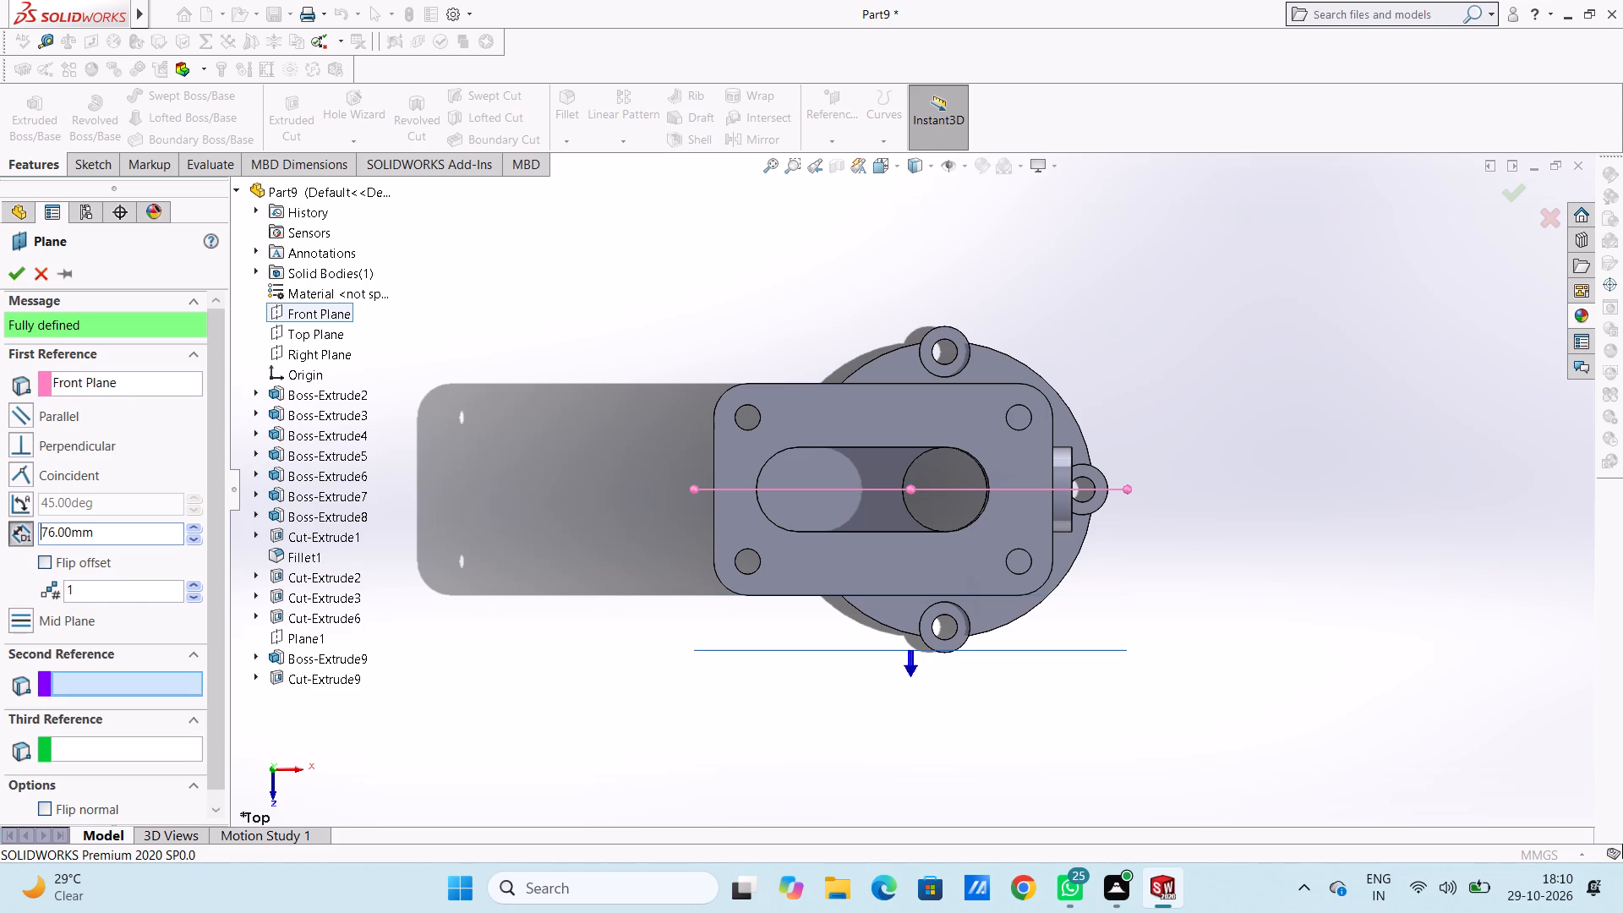
{"action": "left_click", "coordinate": [17, 271]}
{"action": "left_click", "coordinate": [474, 360]}
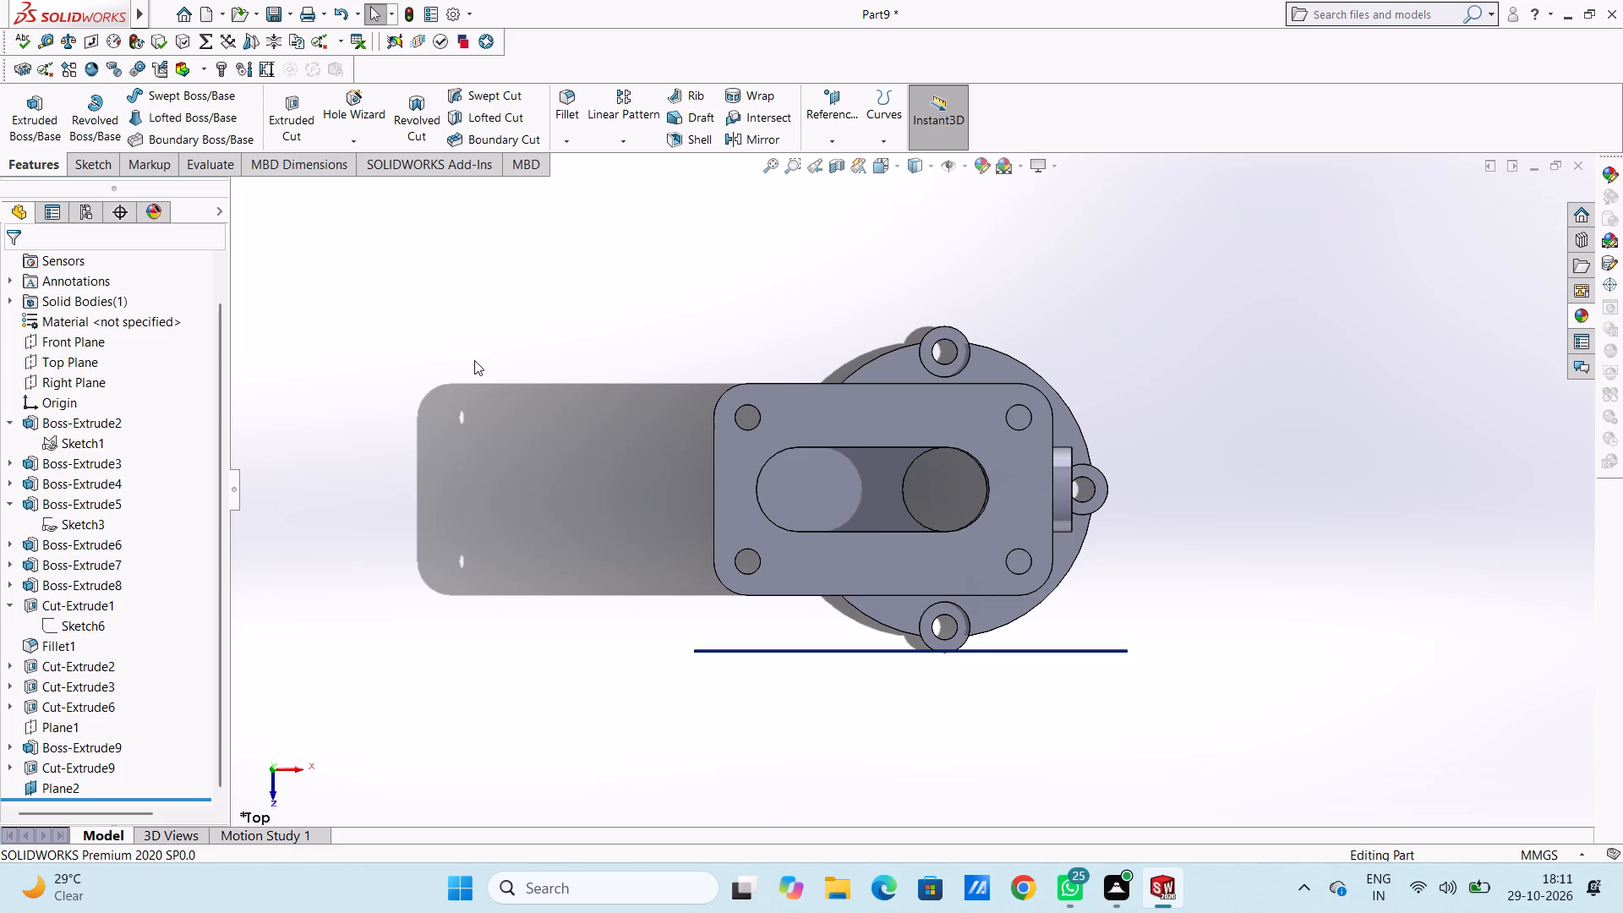
Start a sketch on the new offset plane and draw an 18 mm radius circle centred over the box's front face.
{"action": "key", "text": "ctrl+1"}
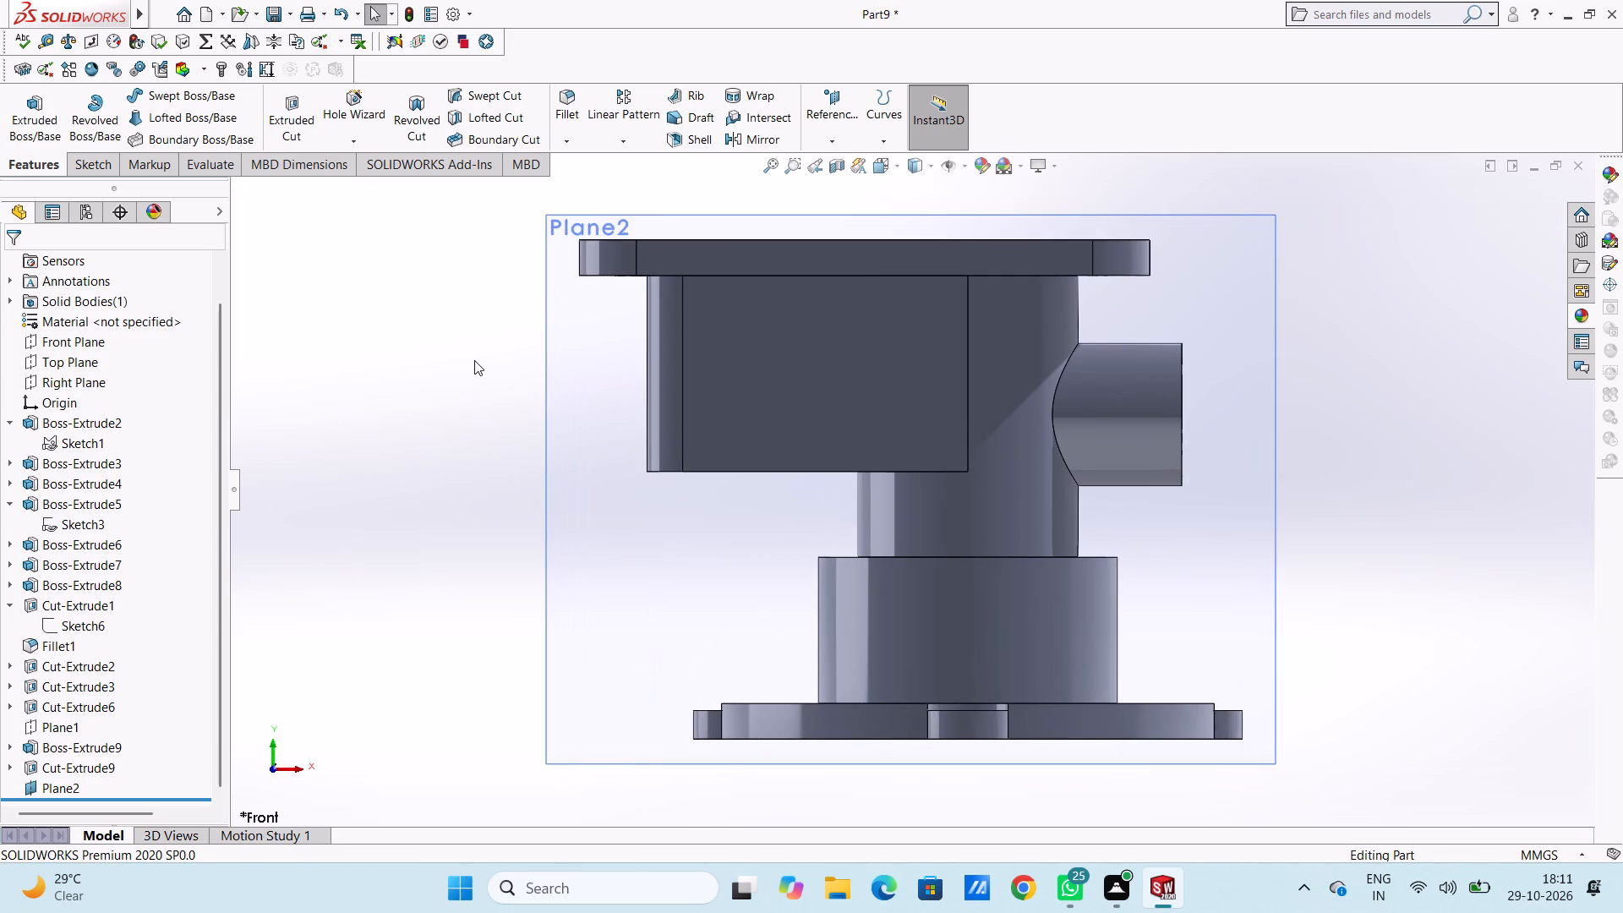
{"action": "left_click", "coordinate": [637, 544]}
{"action": "left_click", "coordinate": [711, 502]}
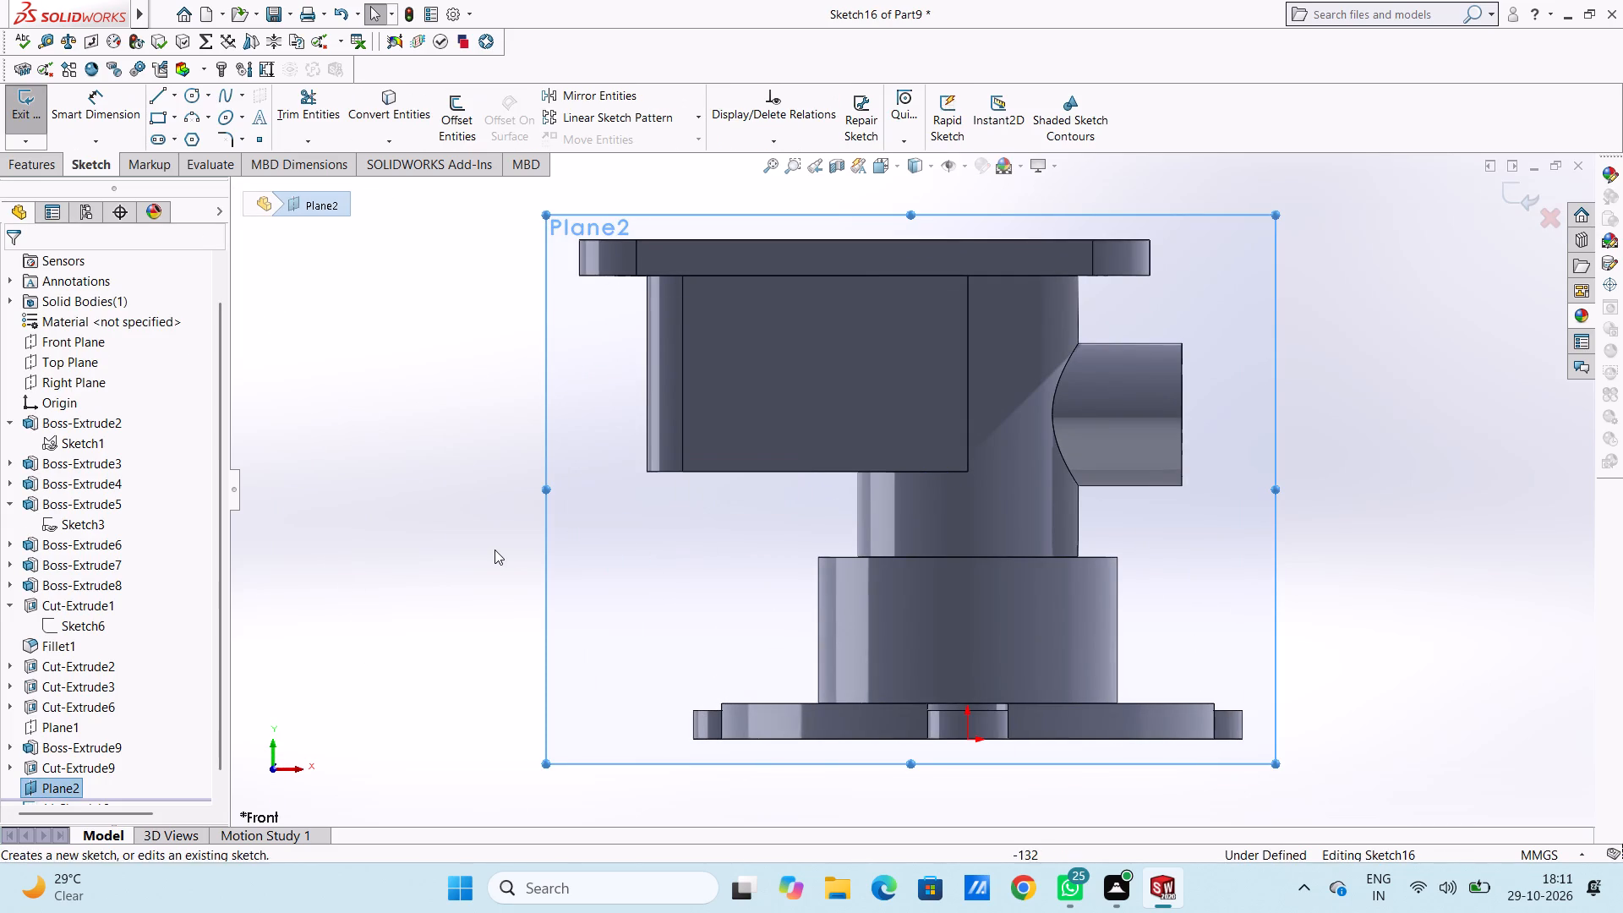
{"action": "left_click", "coordinate": [495, 549]}
{"action": "scroll", "coordinate": [495, 549], "scroll_direction": "up", "scroll_amount": 2}
{"action": "scroll", "coordinate": [742, 453], "scroll_direction": "down", "scroll_amount": 1}
{"action": "scroll", "coordinate": [791, 381], "scroll_direction": "up", "scroll_amount": 2}
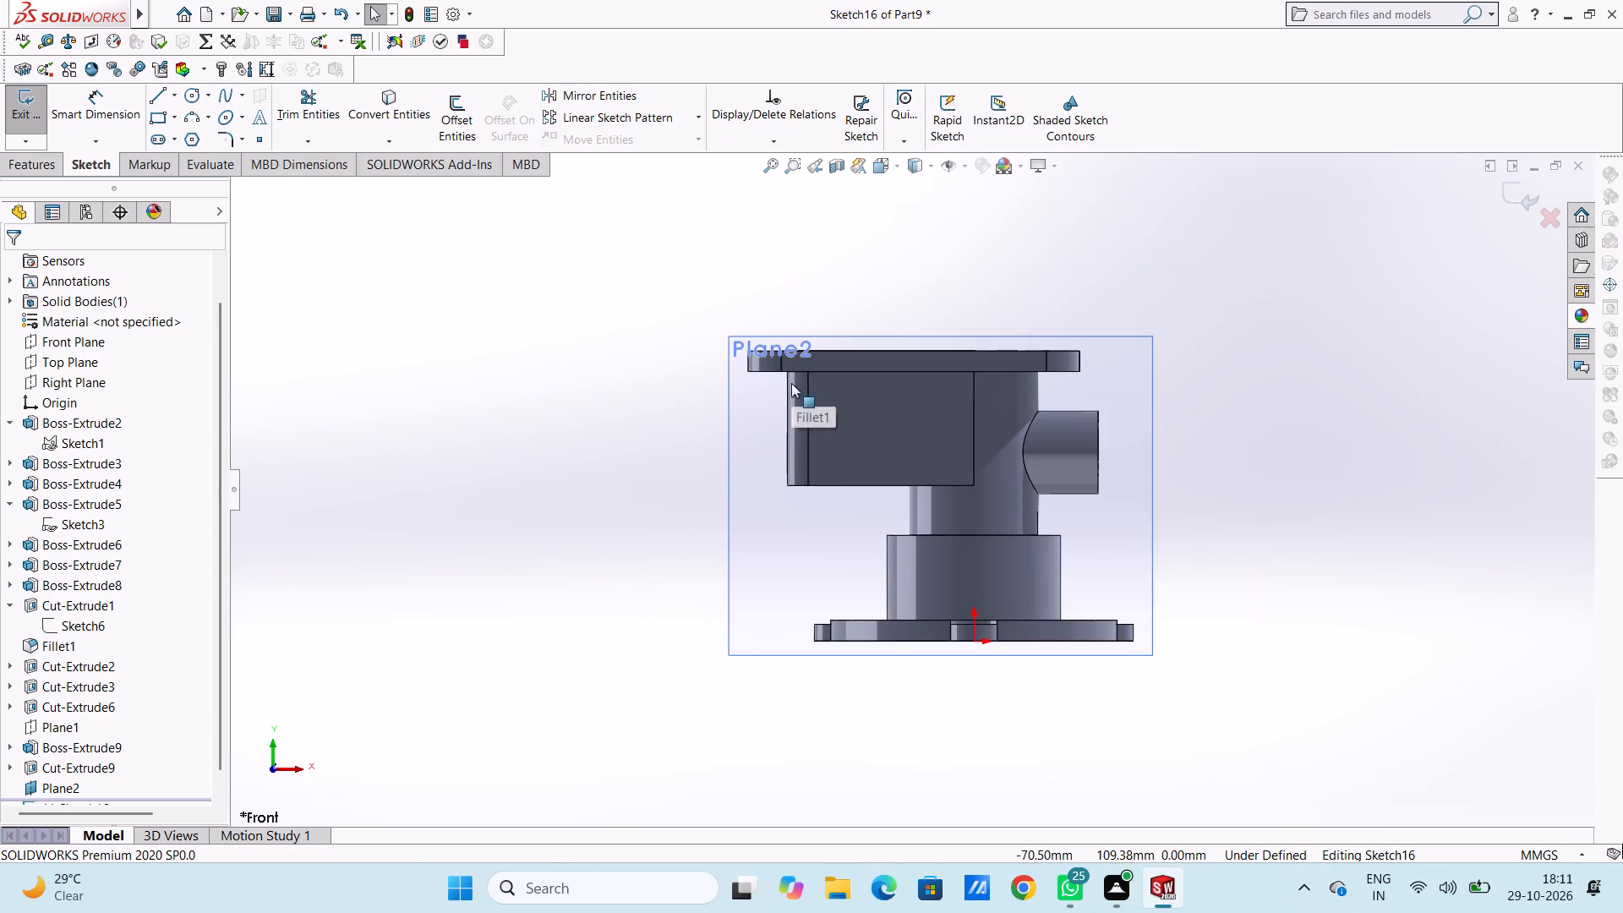
{"action": "scroll", "coordinate": [916, 404], "scroll_direction": "down", "scroll_amount": 1}
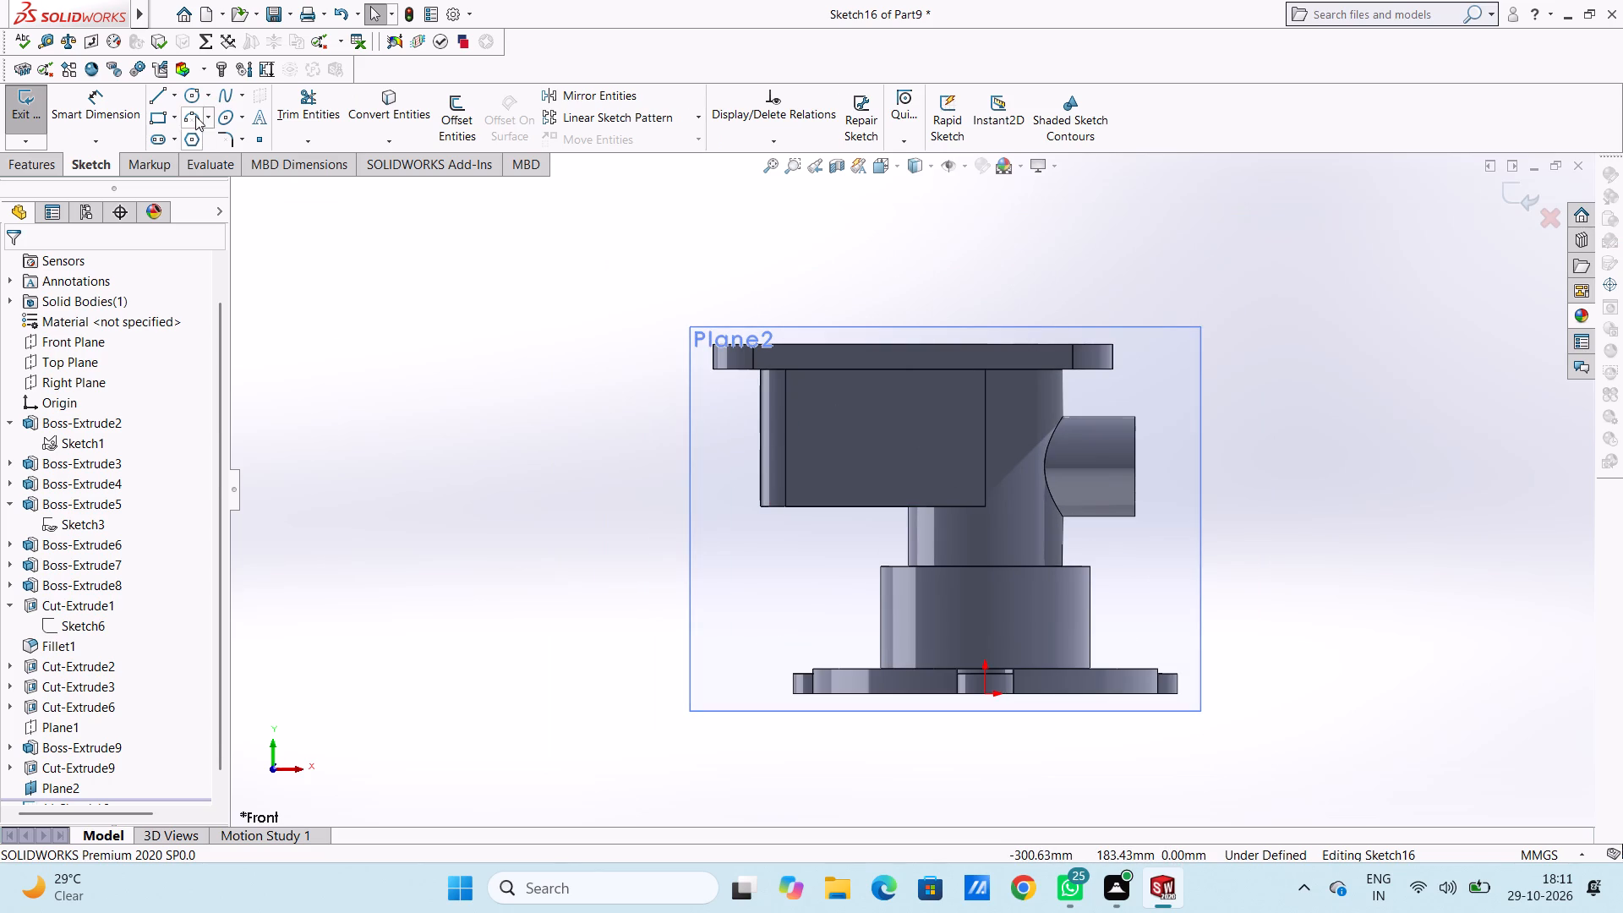
{"action": "left_click", "coordinate": [187, 98]}
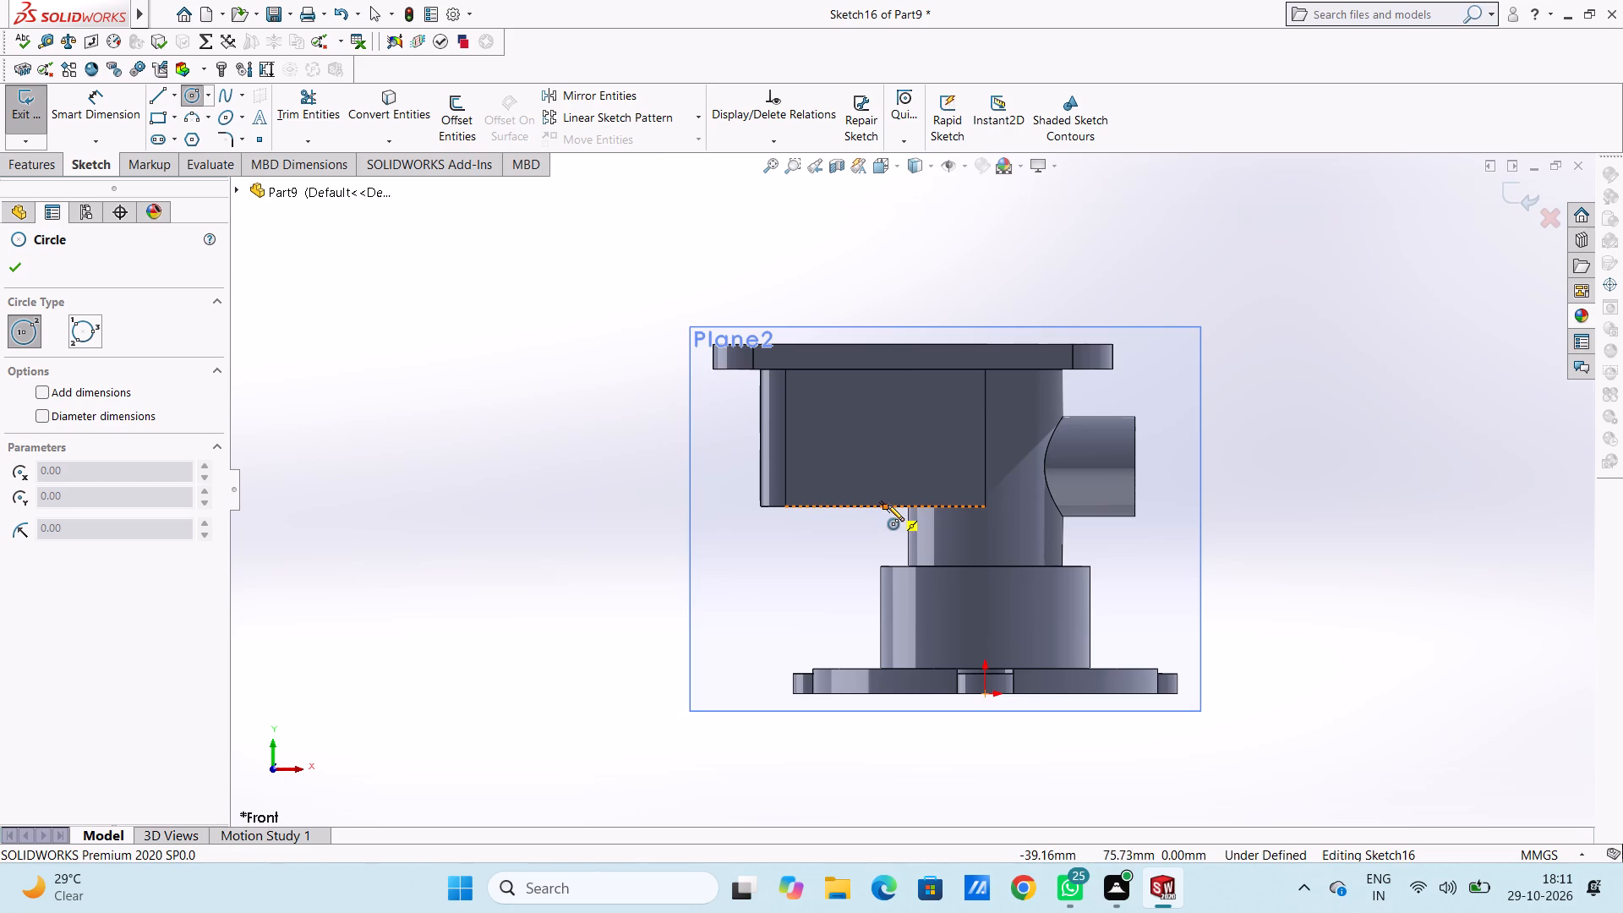
{"action": "left_click", "coordinate": [888, 439]}
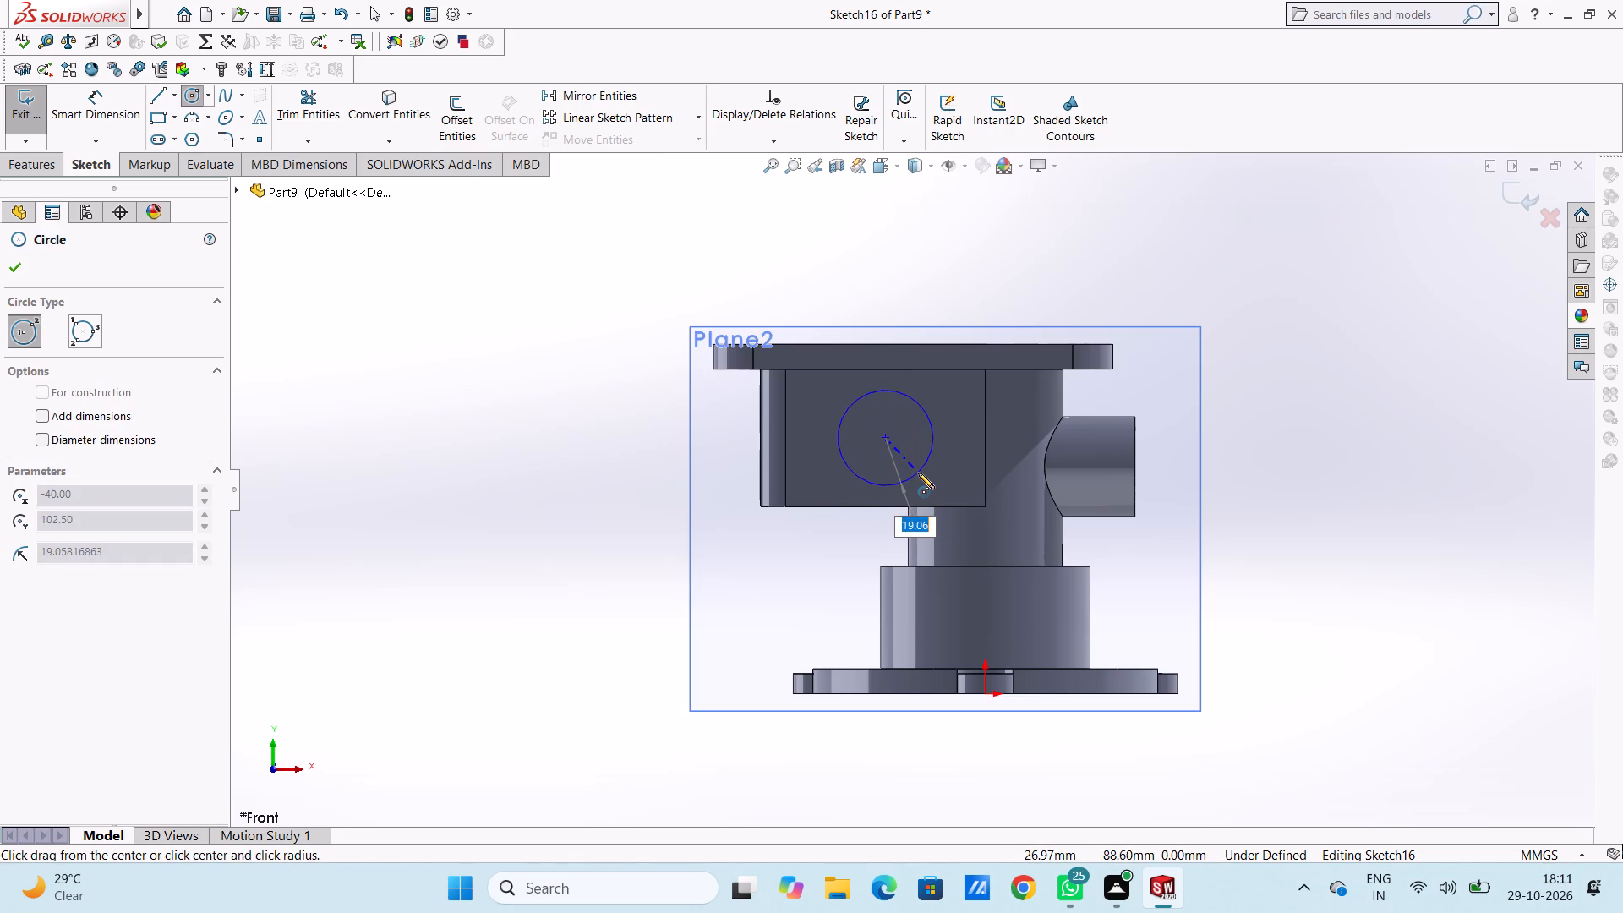
{"action": "type", "text": "18"}
{"action": "key", "text": "Return"}
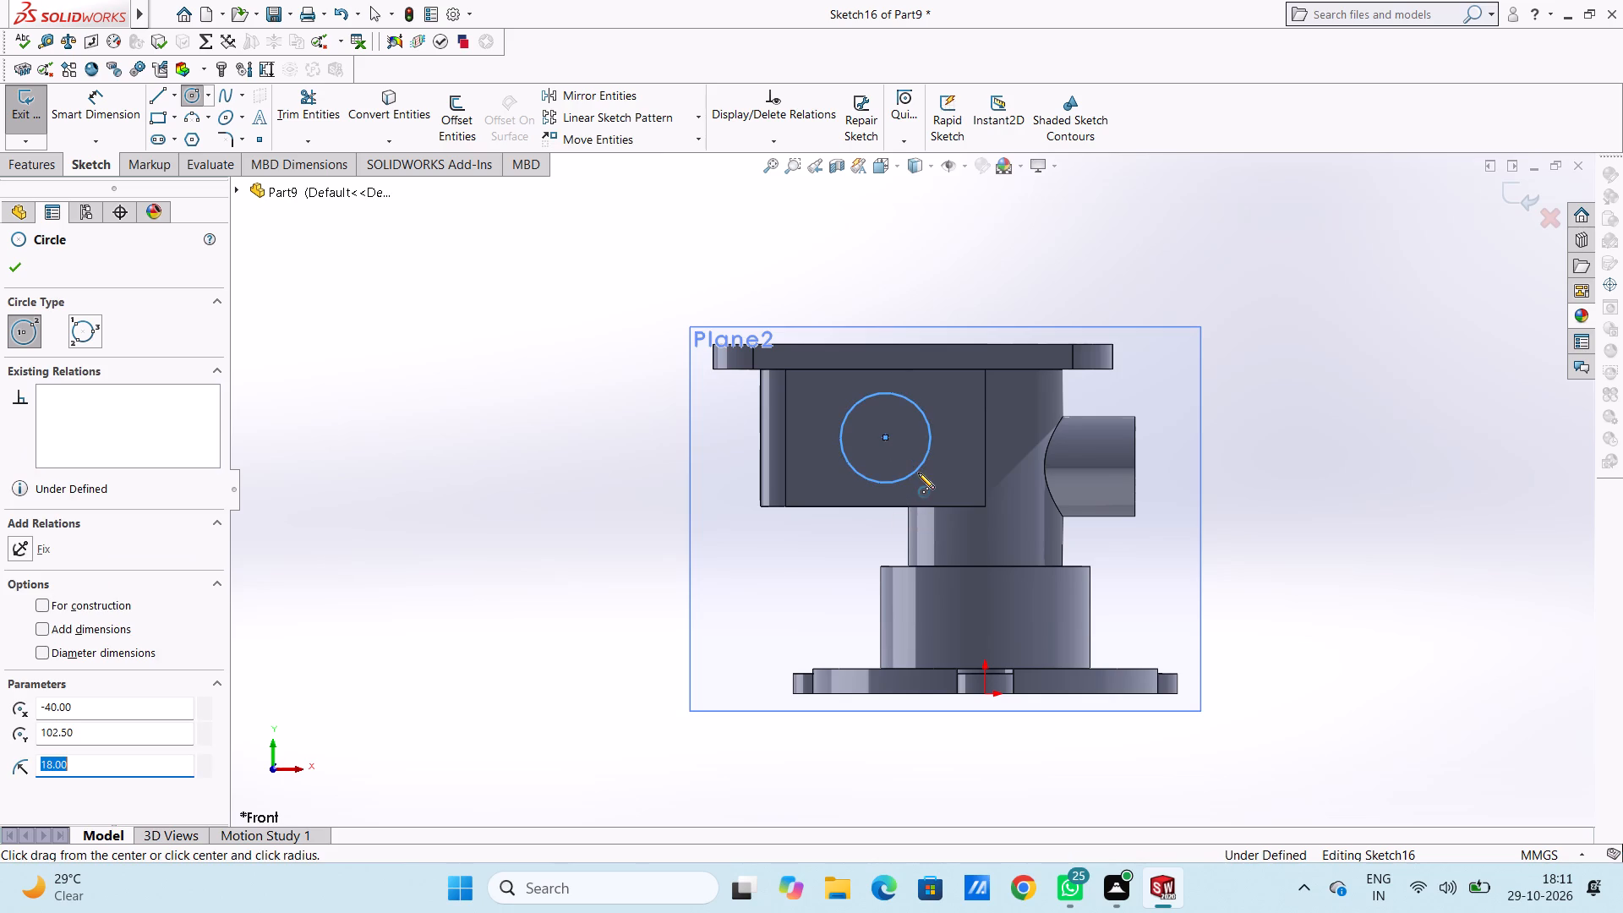
Draw two circles of 10 mm radius level with the large circle's centre, one on each side of it.
{"action": "left_click", "coordinate": [803, 440]}
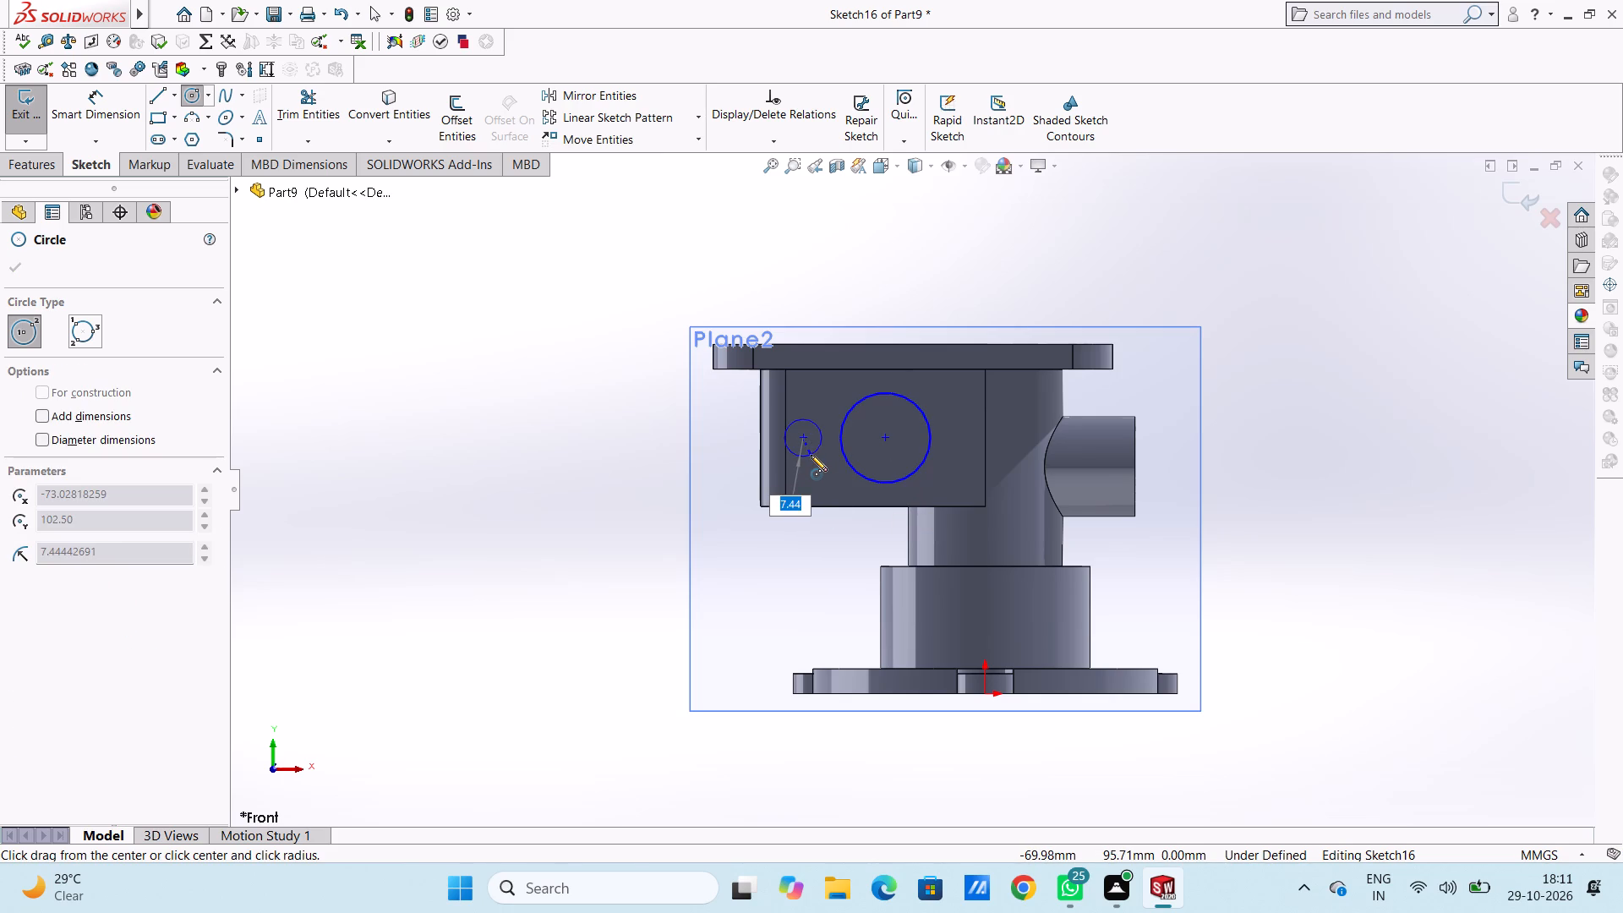
{"action": "type", "text": "10"}
{"action": "key", "text": "Return"}
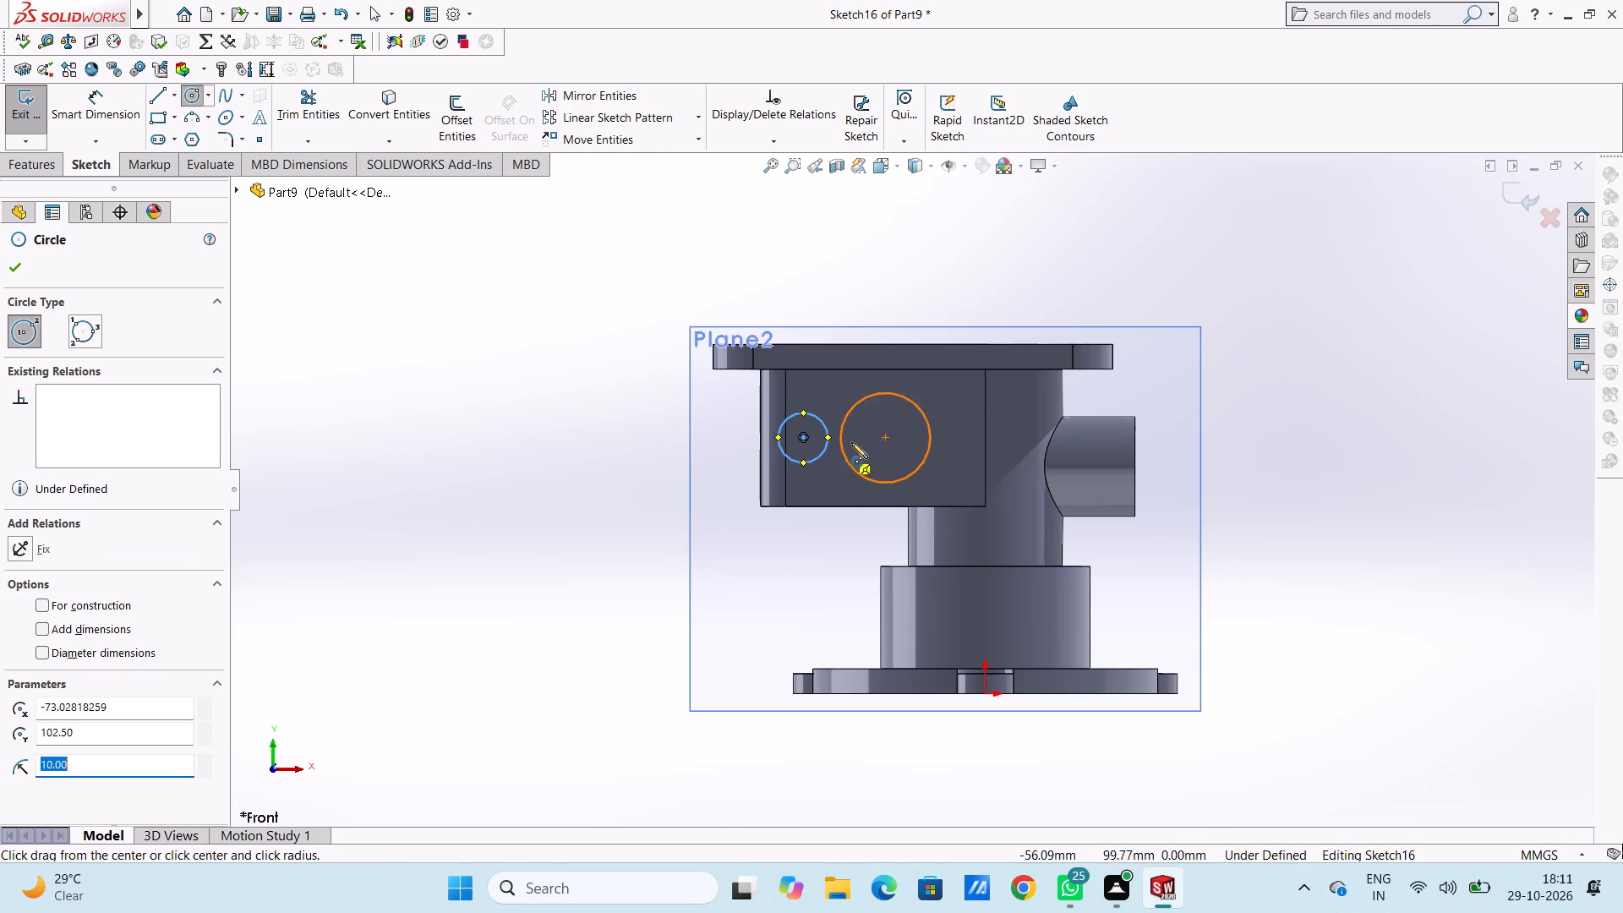
{"action": "left_click", "coordinate": [968, 441]}
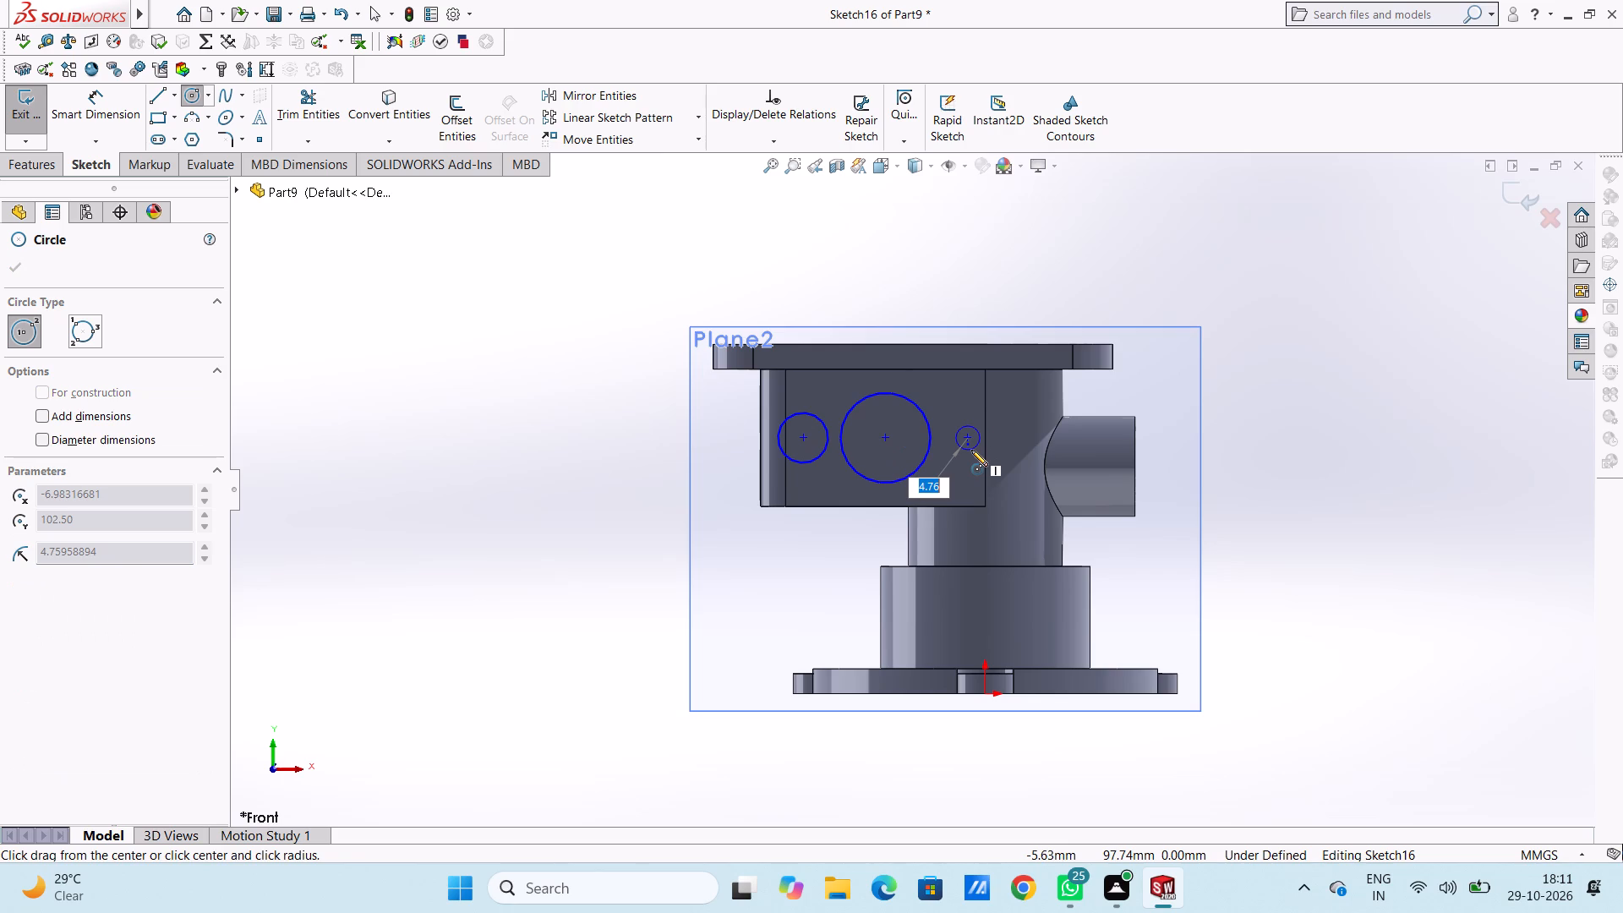
{"action": "type", "text": "10"}
{"action": "key", "text": "Return"}
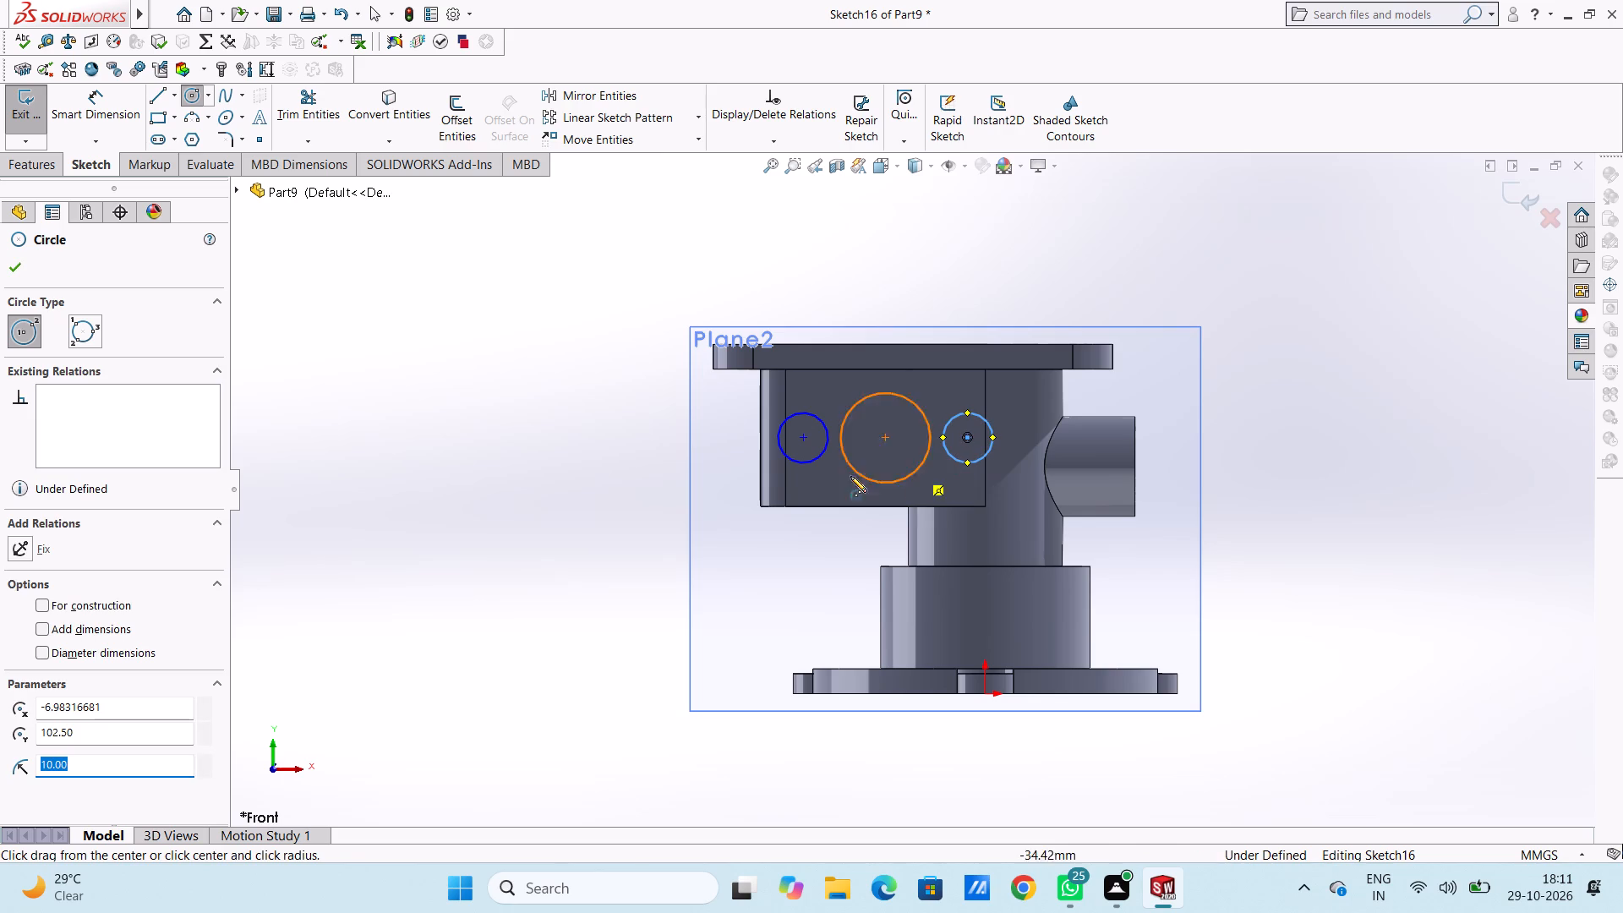
{"action": "left_click", "coordinate": [27, 263]}
{"action": "left_click", "coordinate": [455, 379]}
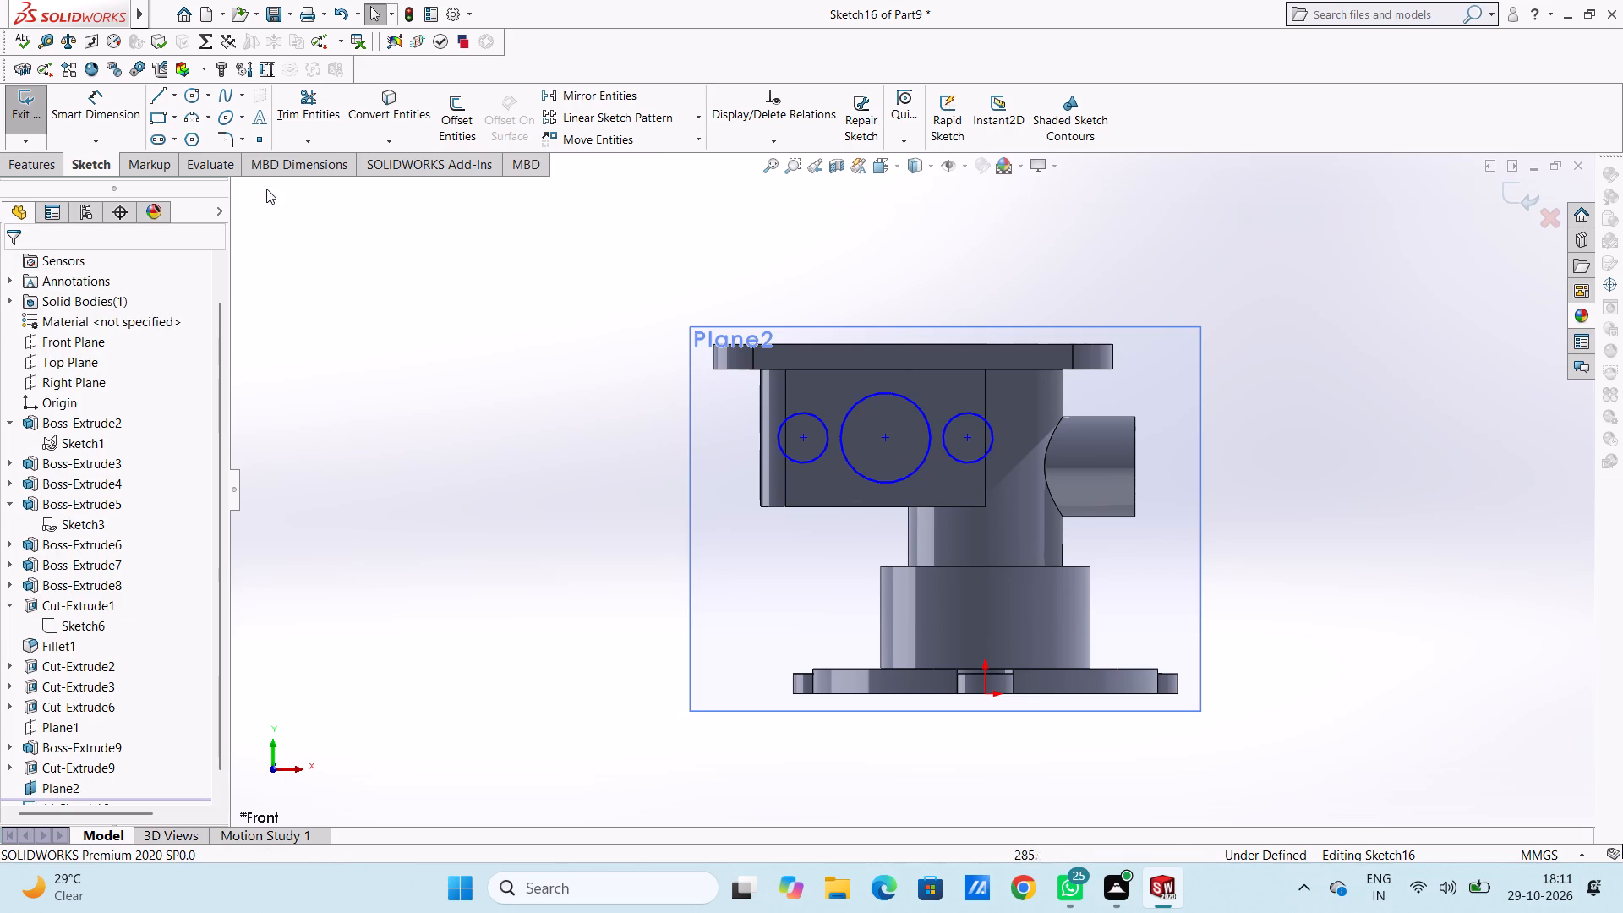
Add diameter dimensions to the two small circles and the large circle, keeping their drawn sizes.
{"action": "left_click_drag", "start_coordinate": [112, 100], "coordinate": [127, 115]}
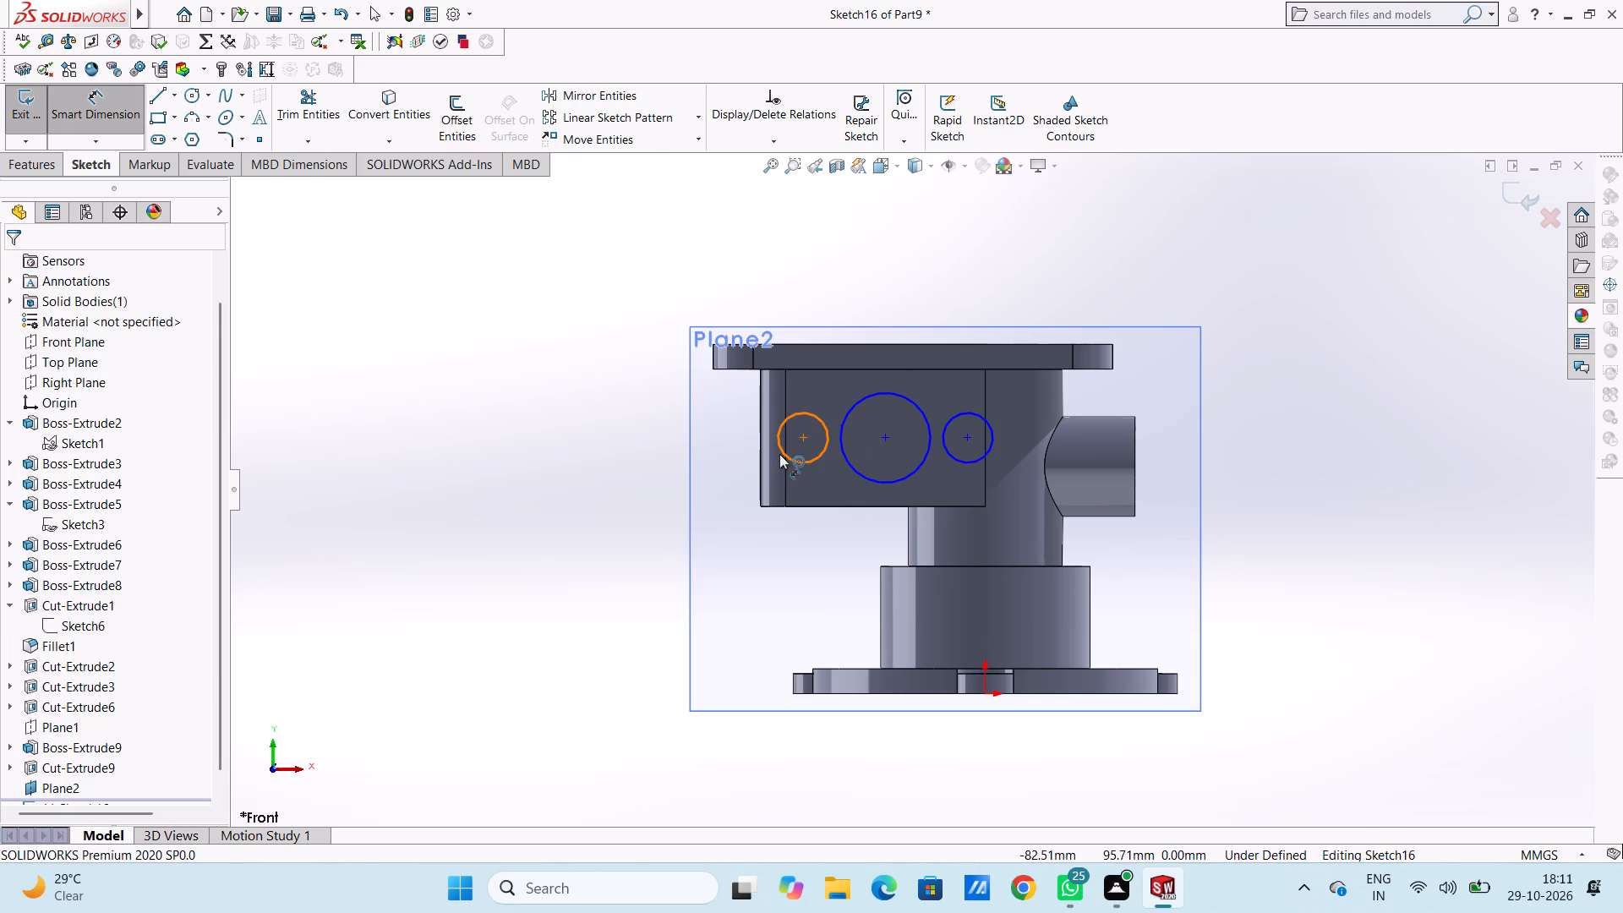
{"action": "left_click", "coordinate": [779, 454]}
{"action": "left_click", "coordinate": [342, 621]}
{"action": "key", "text": "Return"}
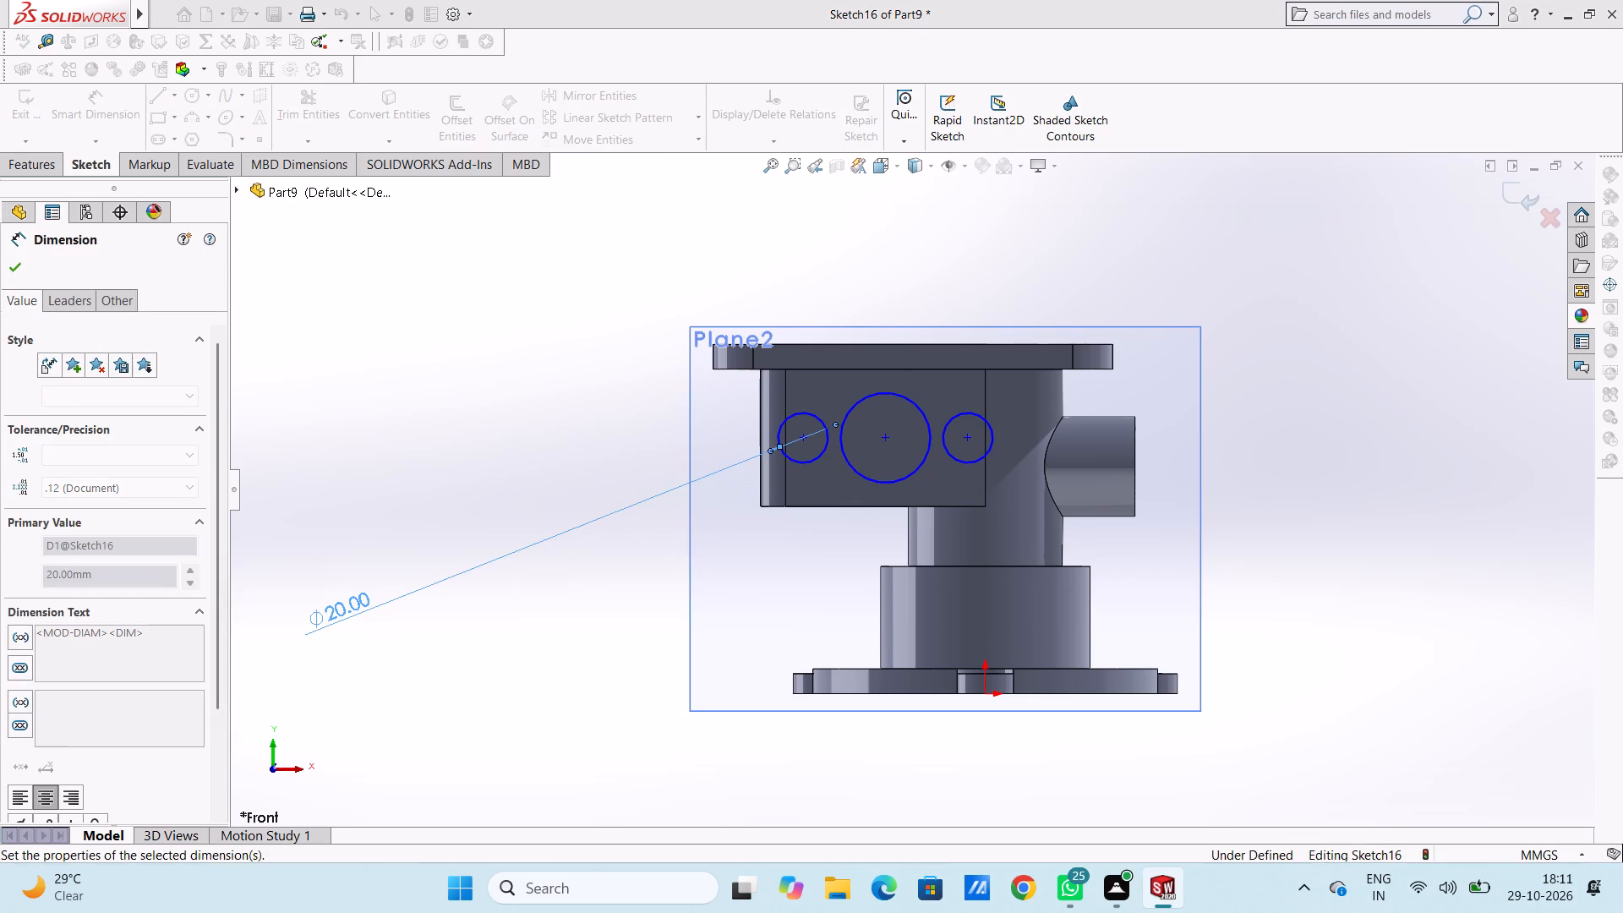
{"action": "left_click", "coordinate": [467, 440]}
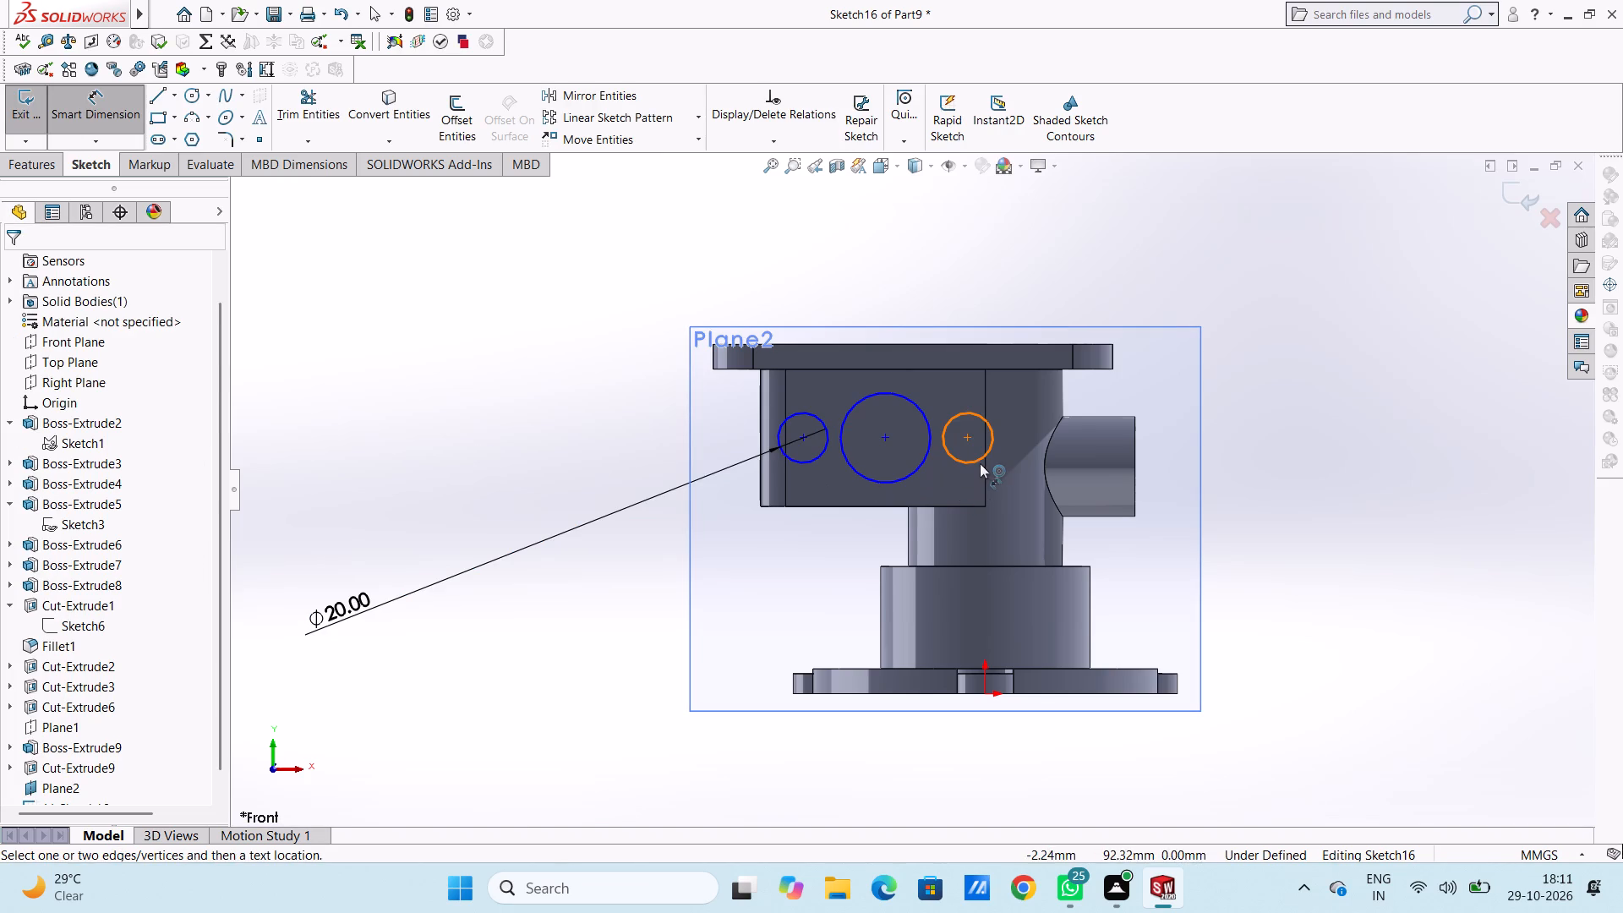
{"action": "left_click", "coordinate": [980, 462]}
{"action": "left_click", "coordinate": [1325, 661]}
{"action": "left_click", "coordinate": [1249, 632]}
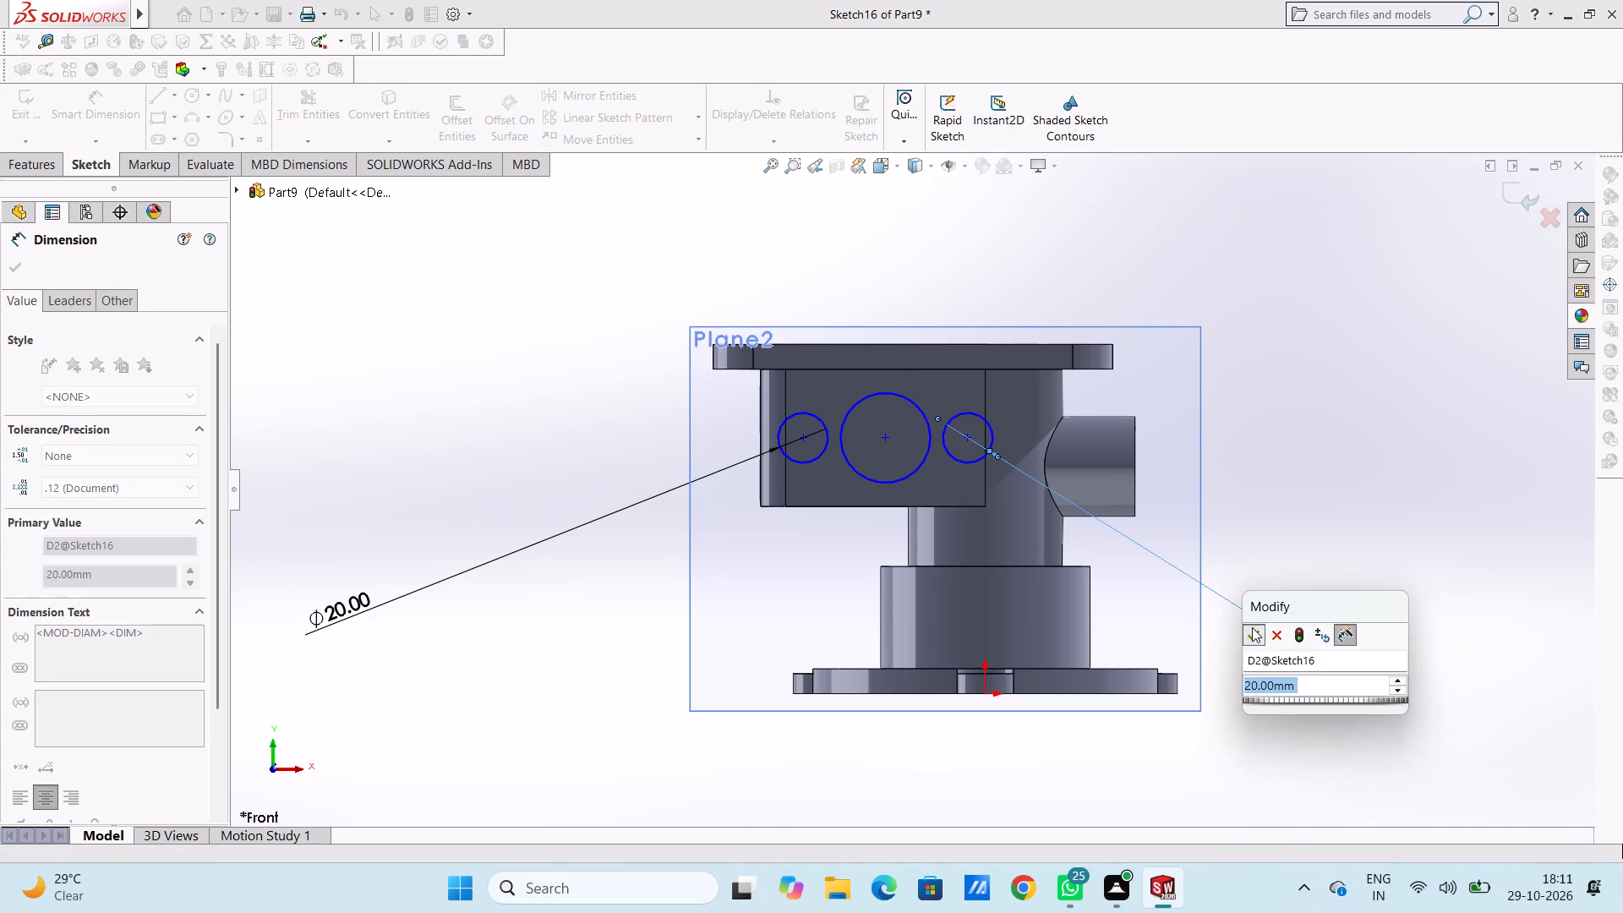
{"action": "left_click", "coordinate": [1295, 540]}
{"action": "left_click", "coordinate": [886, 479]}
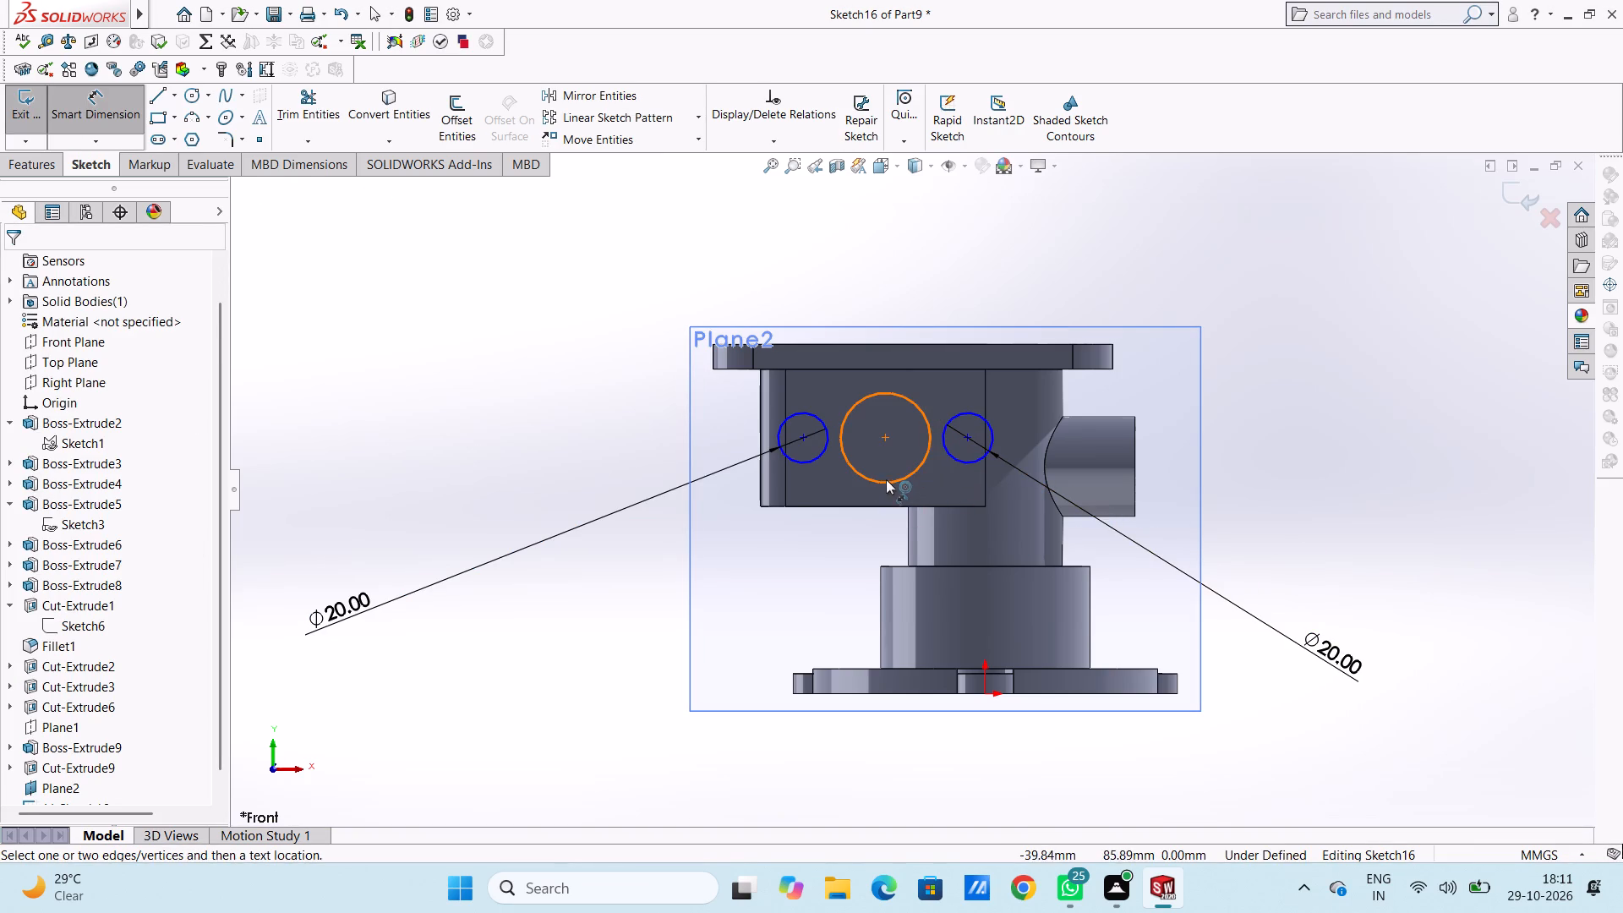
{"action": "left_click", "coordinate": [536, 685]}
{"action": "left_click", "coordinate": [462, 653]}
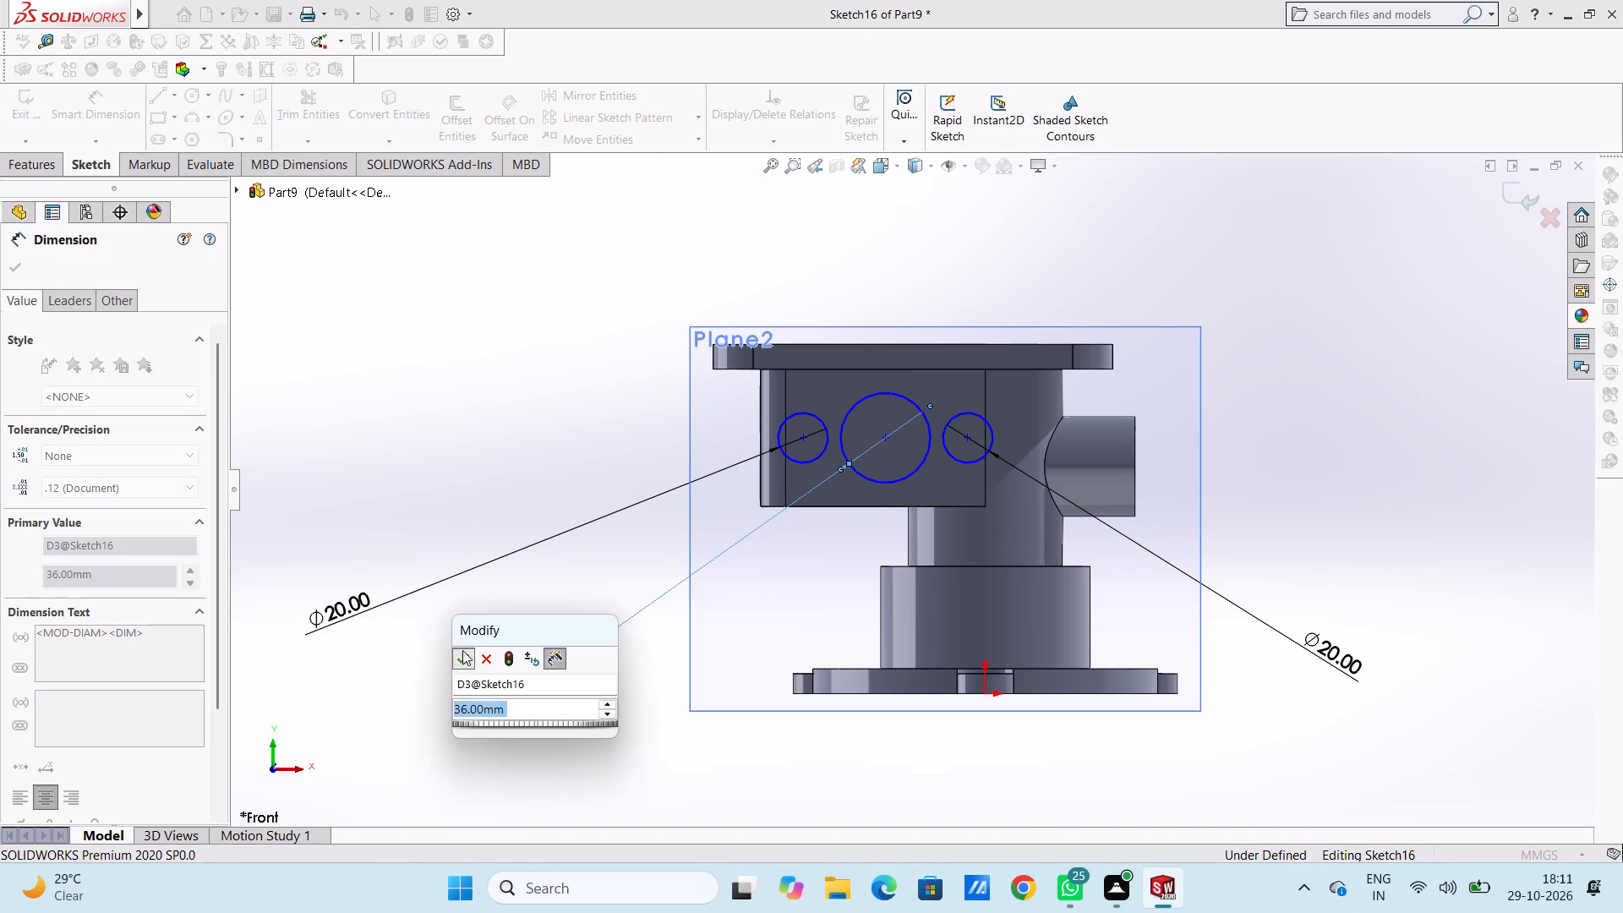
{"action": "left_click", "coordinate": [463, 621]}
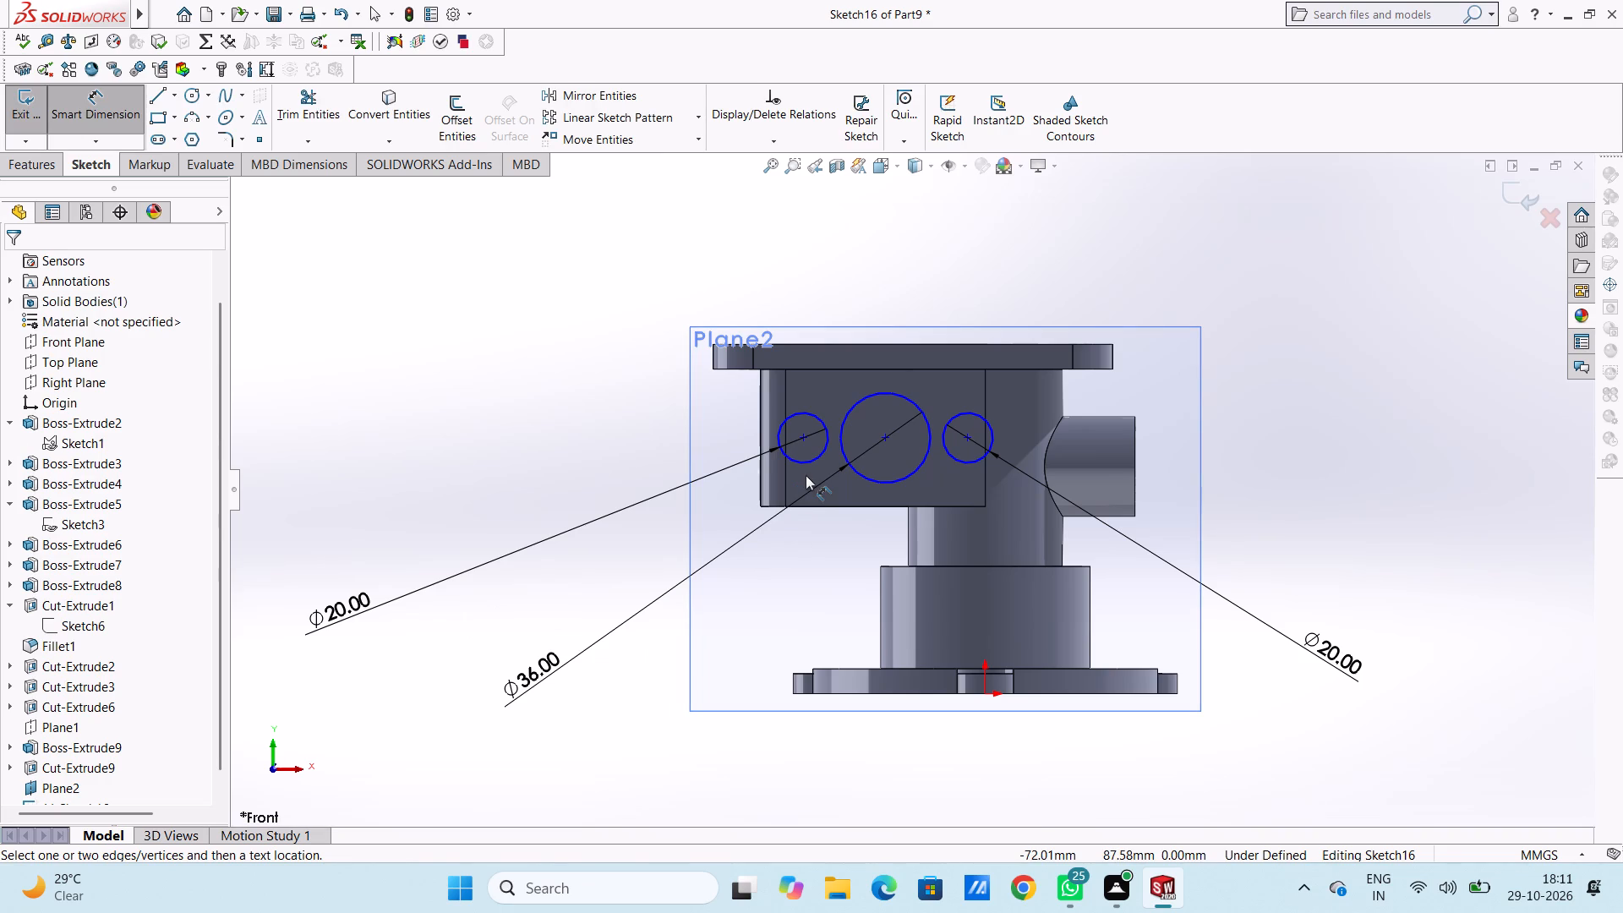
Dimension the distance between the centres of the two small circles and set it to 46 mm.
{"action": "left_click", "coordinate": [775, 439]}
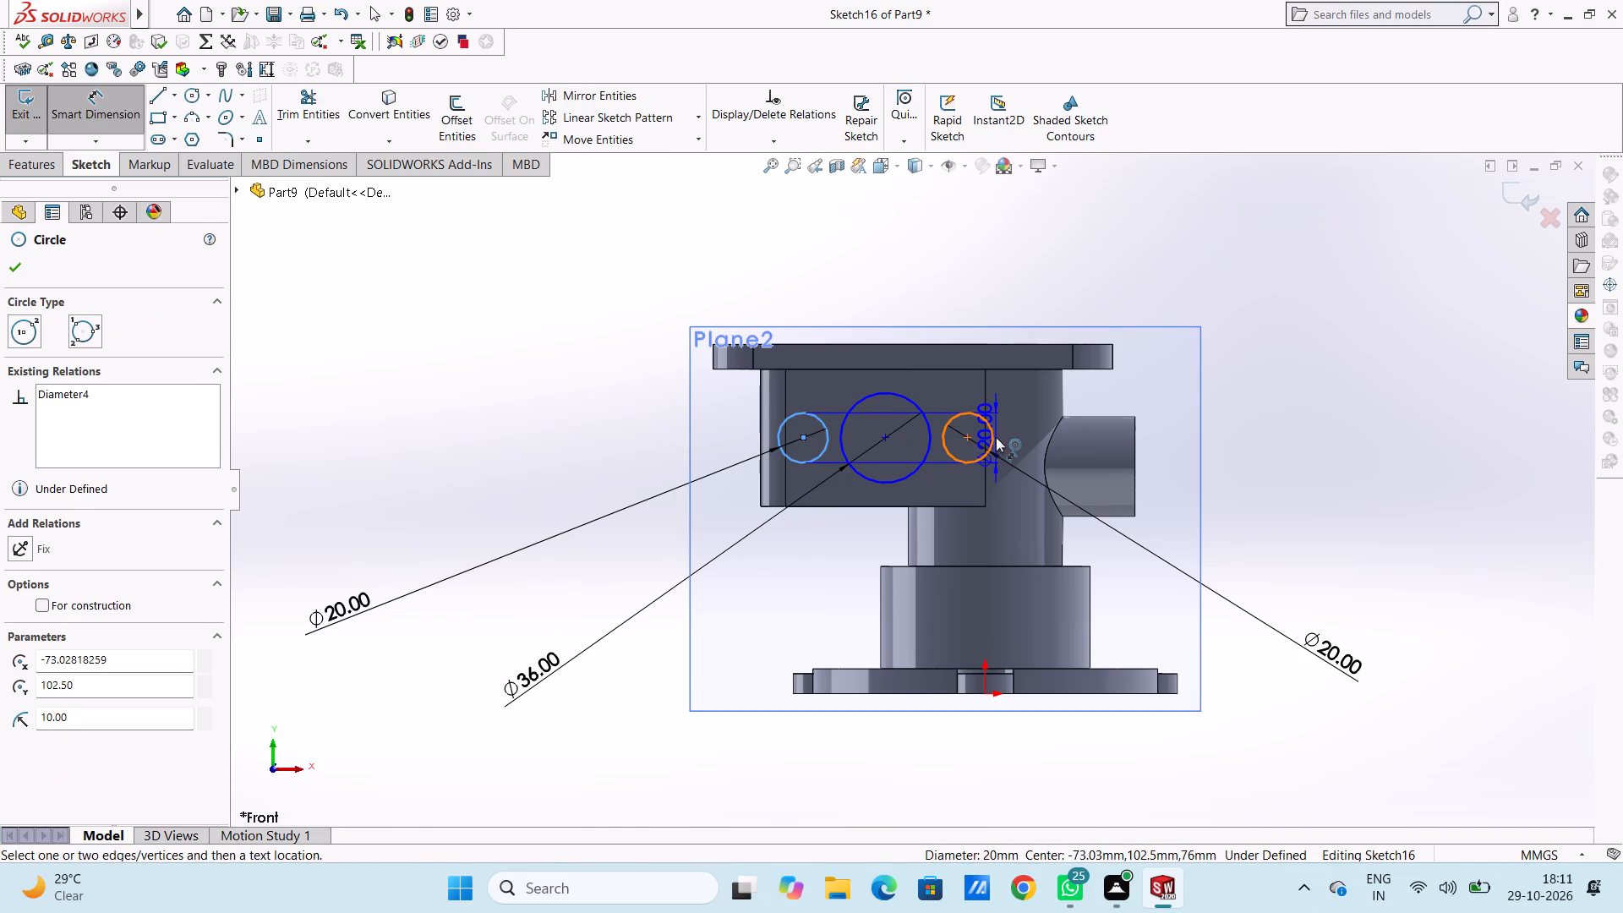
{"action": "left_click", "coordinate": [996, 437]}
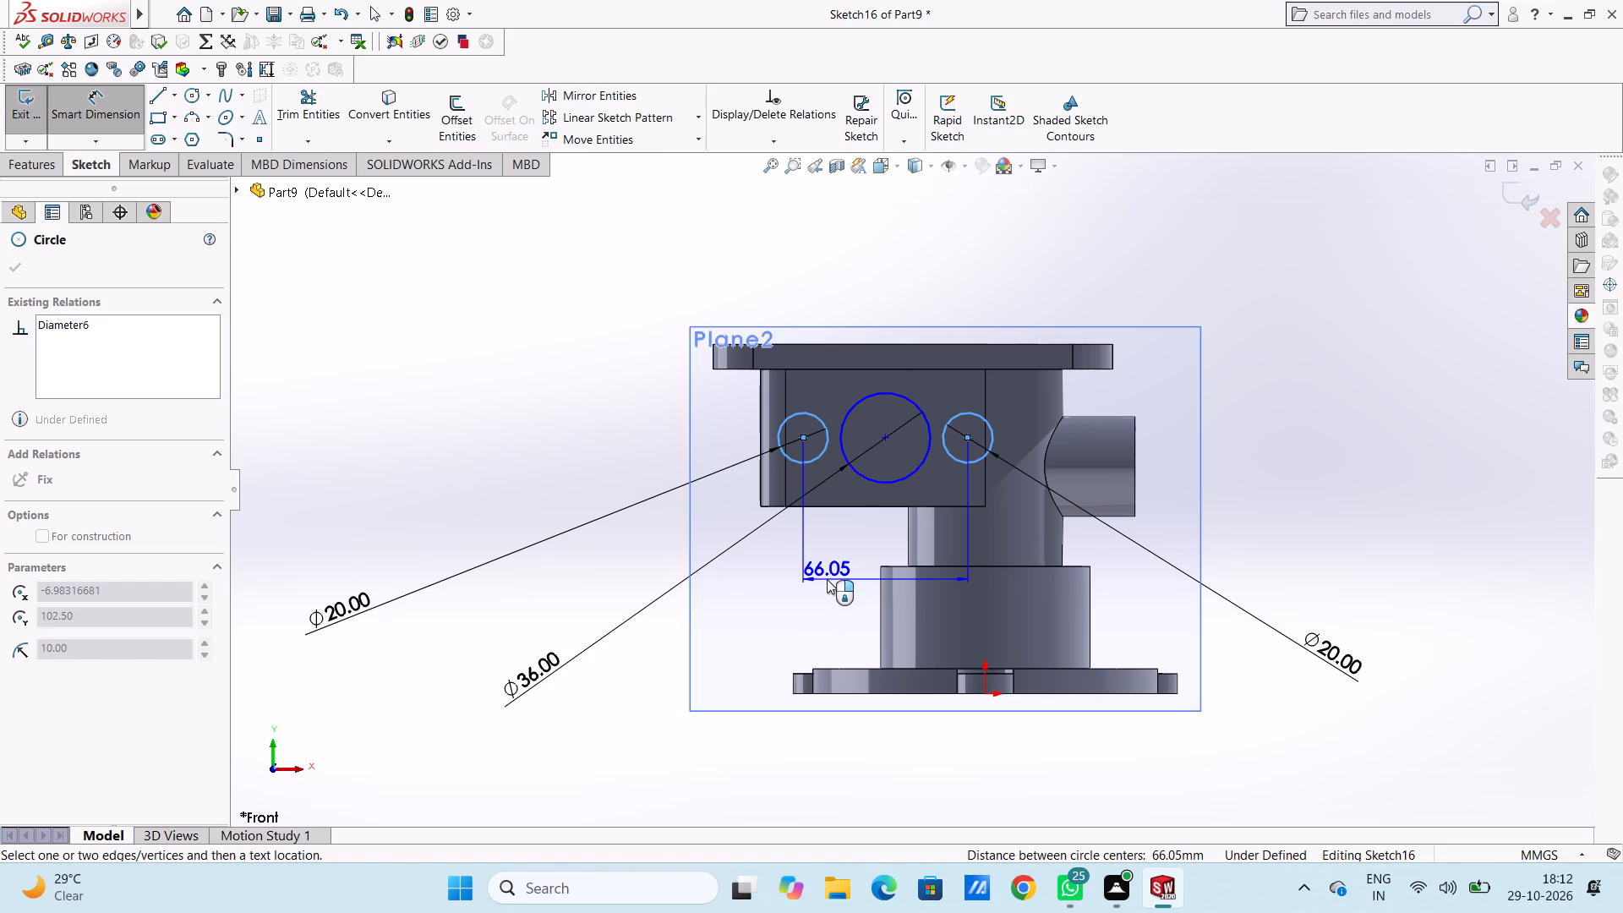
{"action": "type", "text": "46"}
{"action": "key", "text": "Return"}
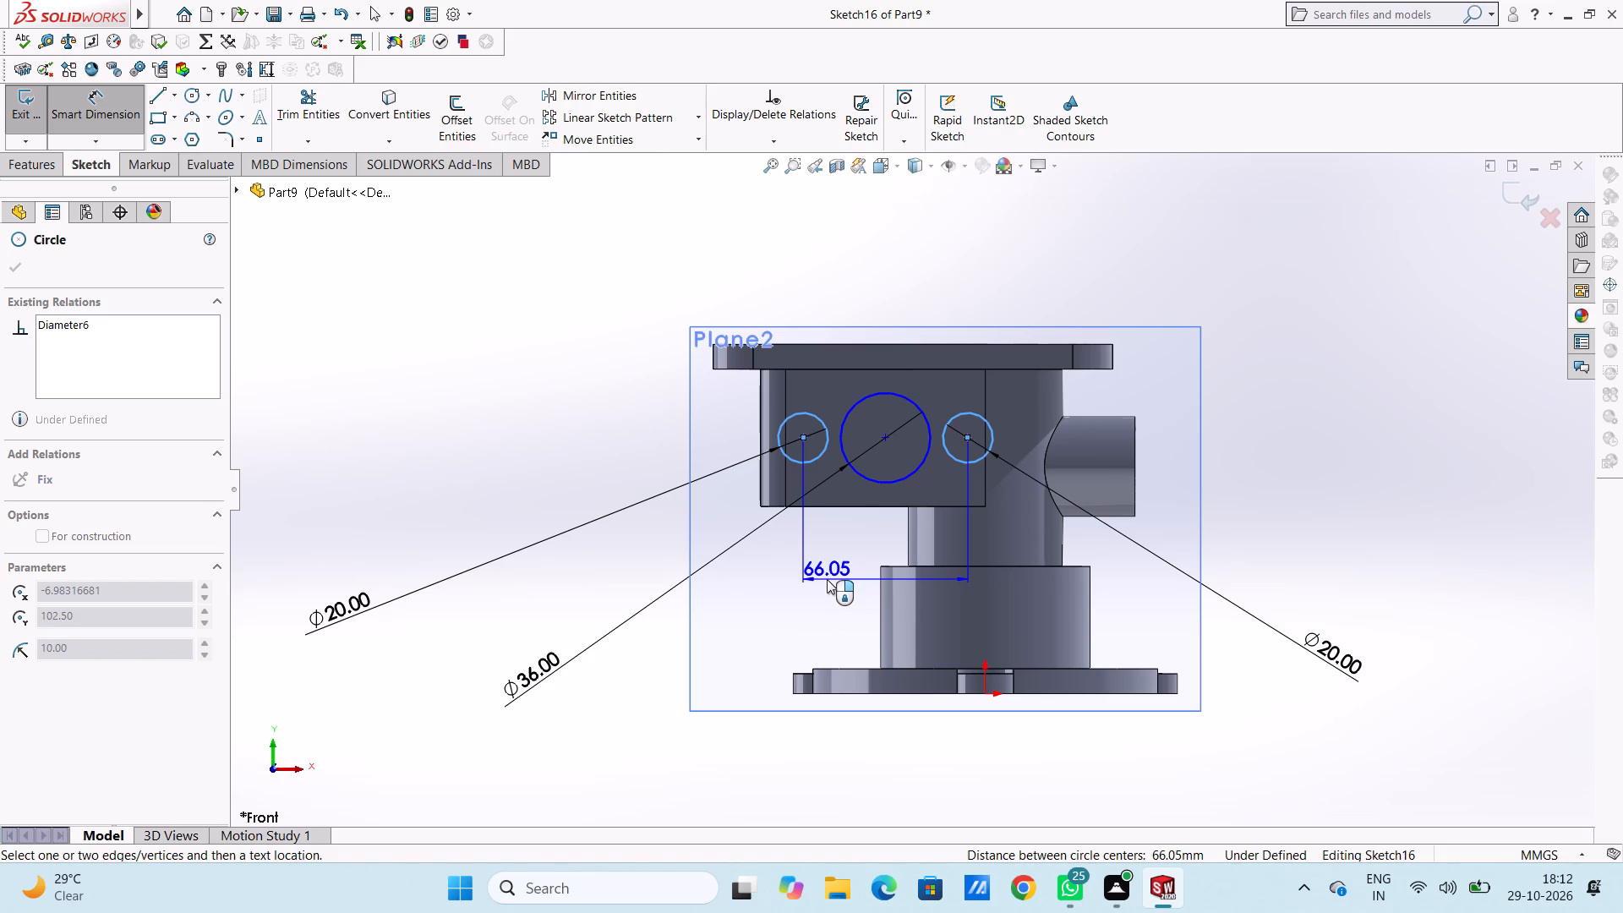
{"action": "left_click", "coordinate": [827, 579]}
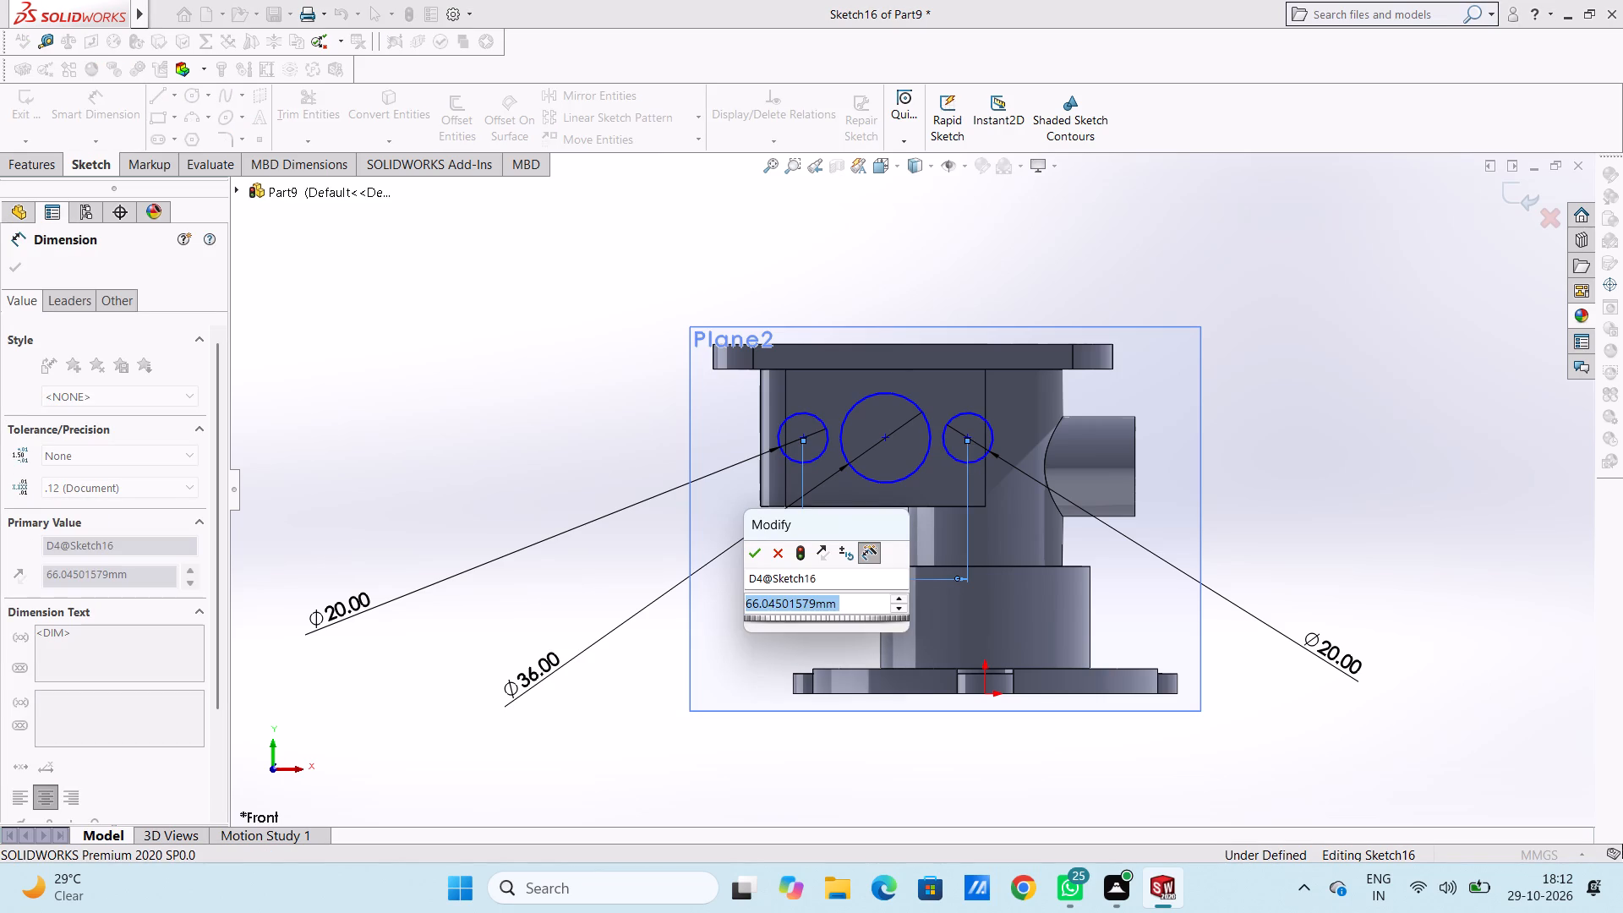
{"action": "type", "text": "46"}
{"action": "key", "text": "Return"}
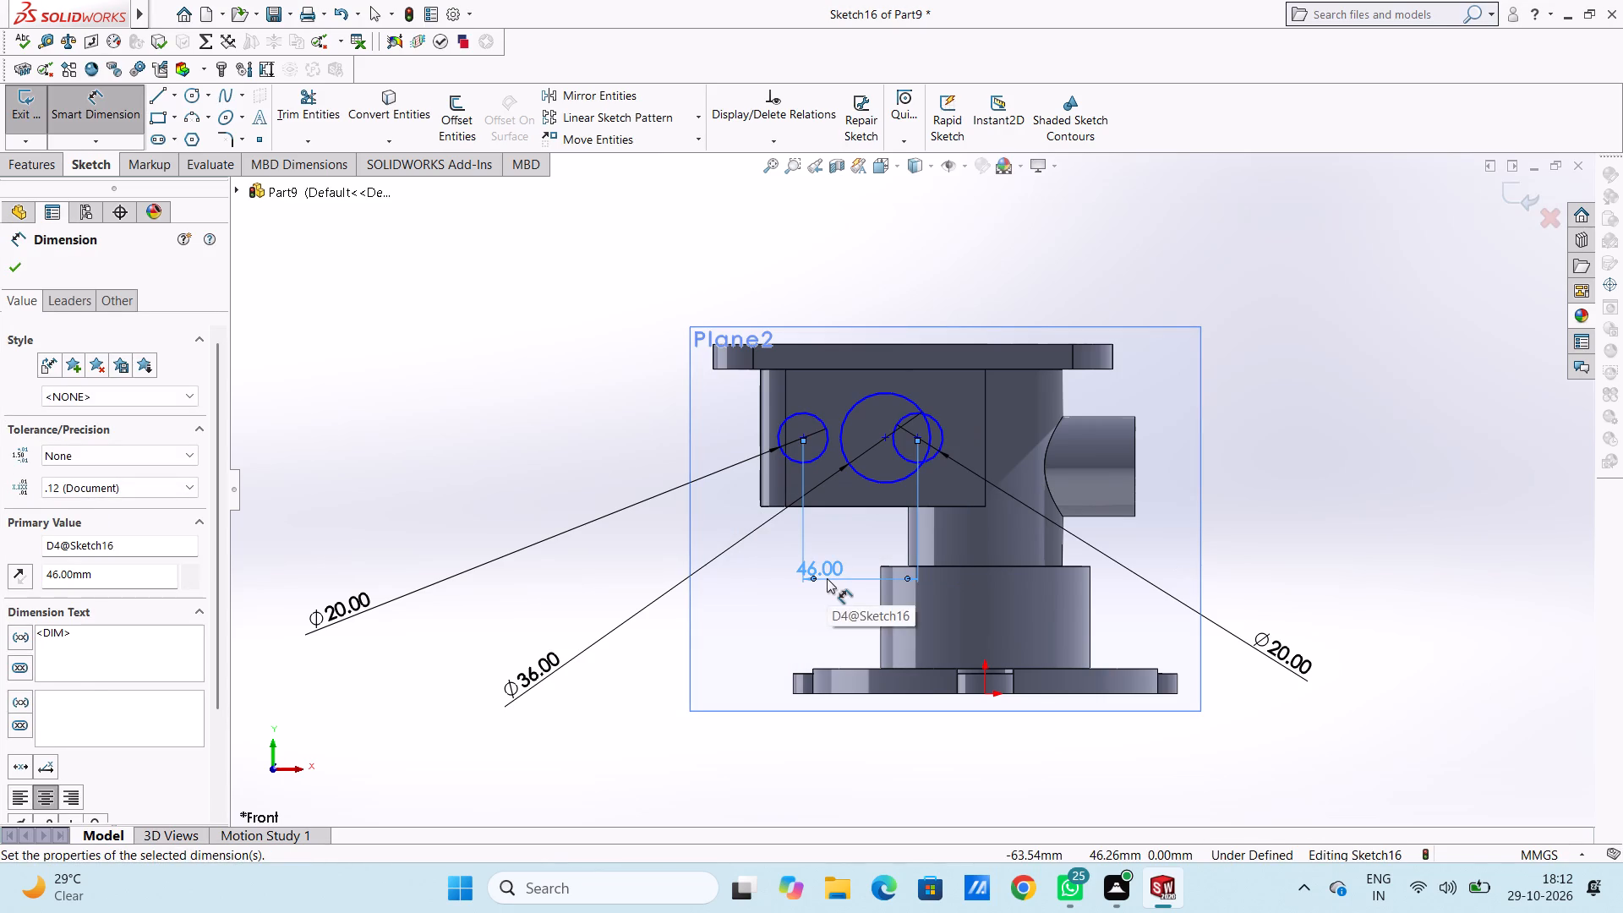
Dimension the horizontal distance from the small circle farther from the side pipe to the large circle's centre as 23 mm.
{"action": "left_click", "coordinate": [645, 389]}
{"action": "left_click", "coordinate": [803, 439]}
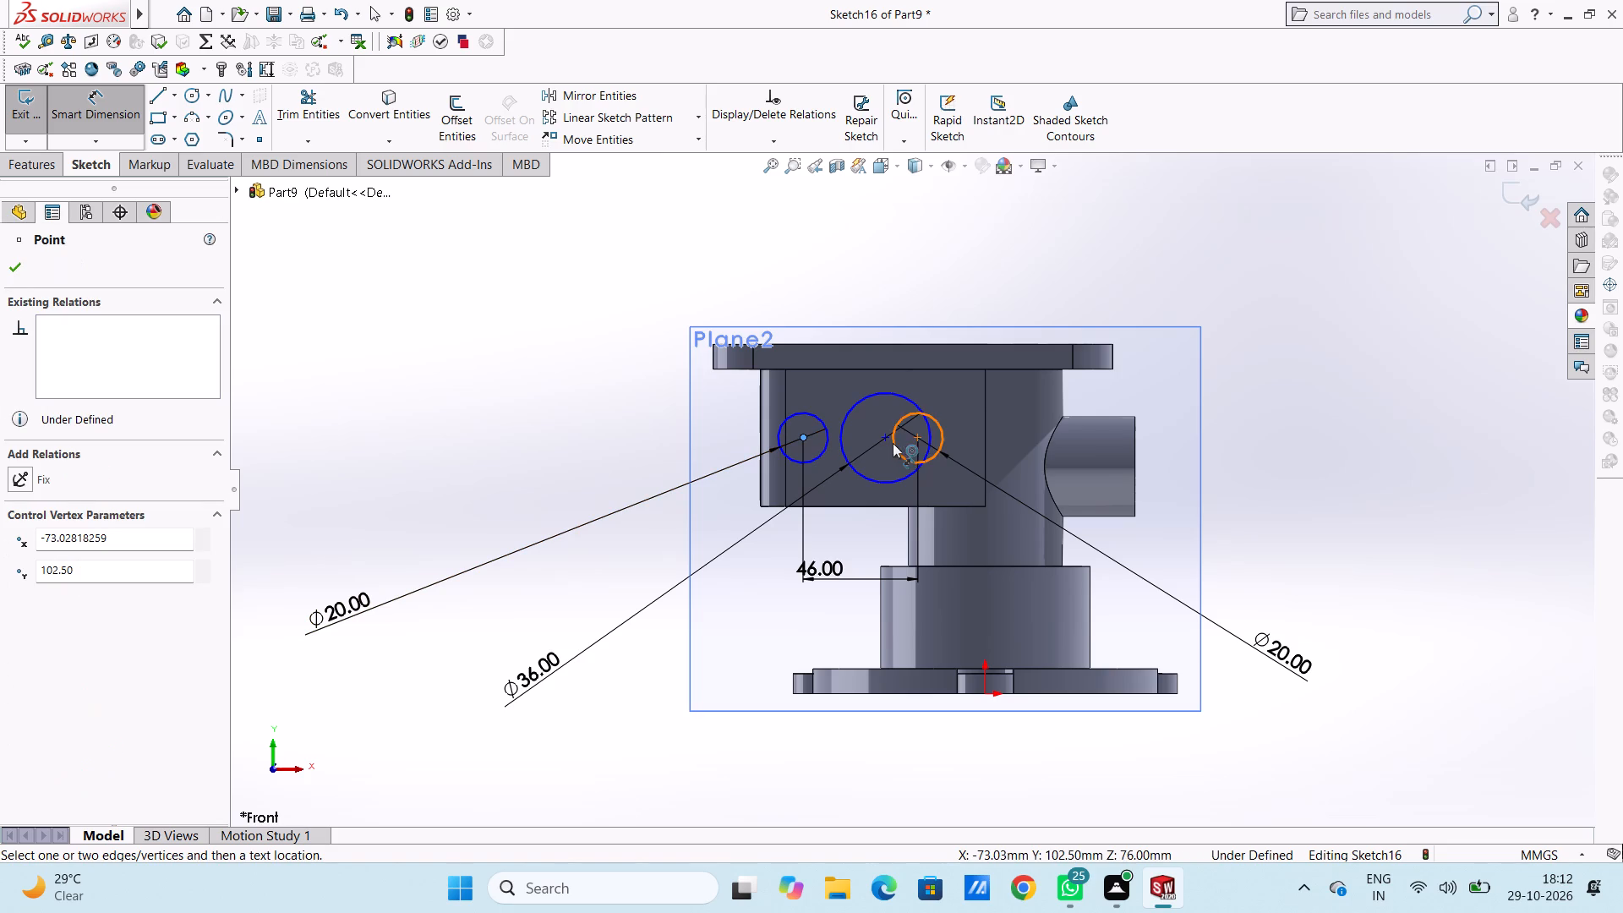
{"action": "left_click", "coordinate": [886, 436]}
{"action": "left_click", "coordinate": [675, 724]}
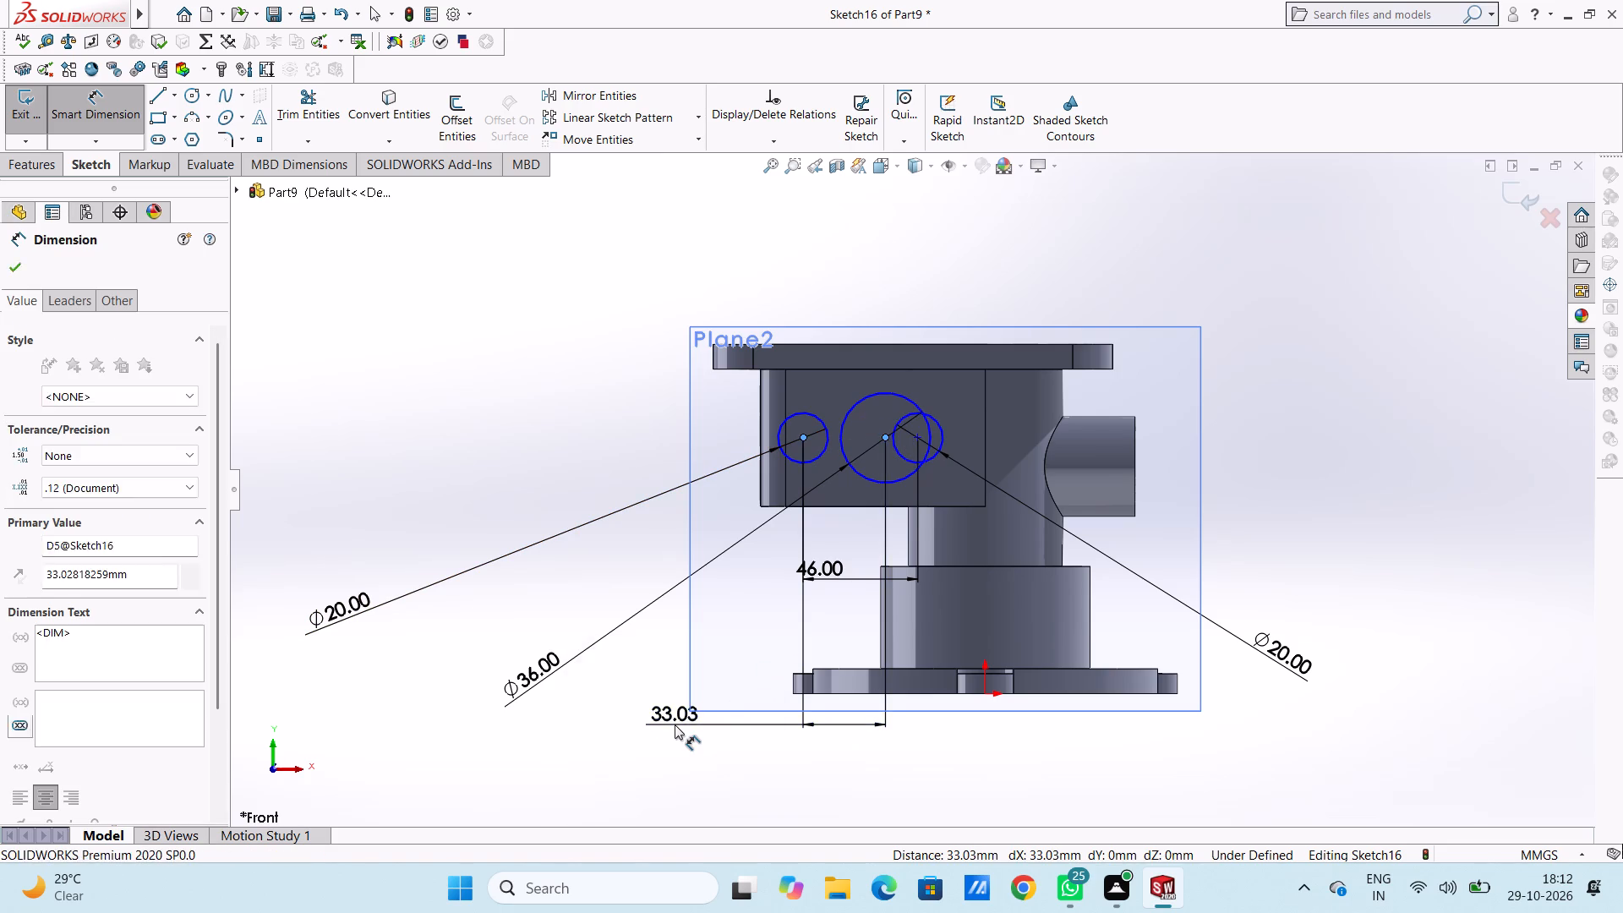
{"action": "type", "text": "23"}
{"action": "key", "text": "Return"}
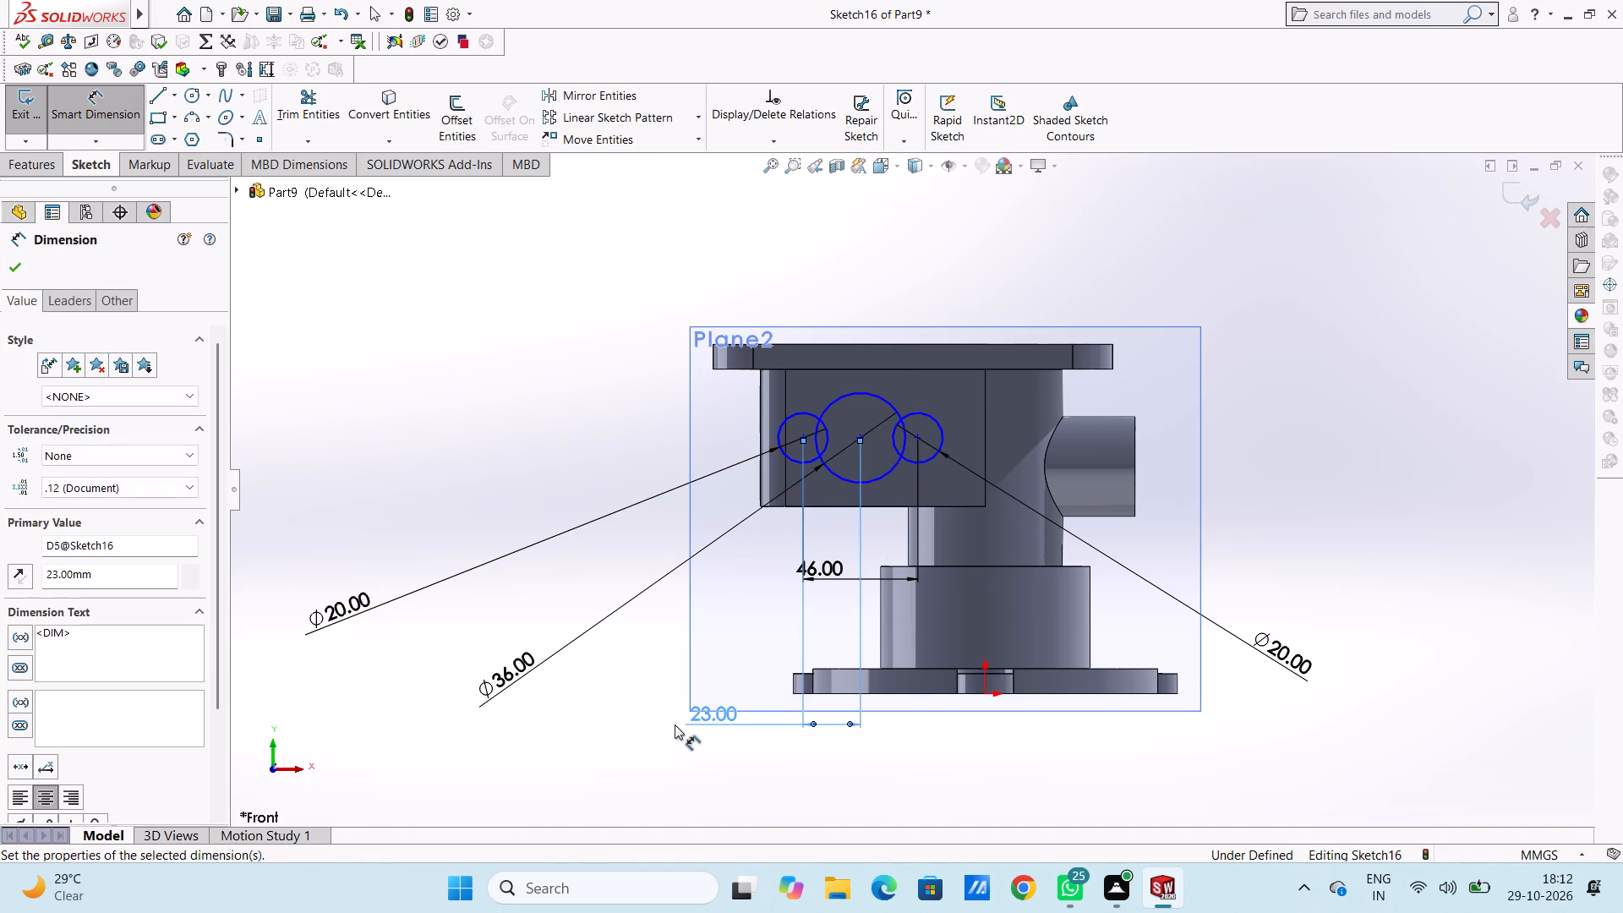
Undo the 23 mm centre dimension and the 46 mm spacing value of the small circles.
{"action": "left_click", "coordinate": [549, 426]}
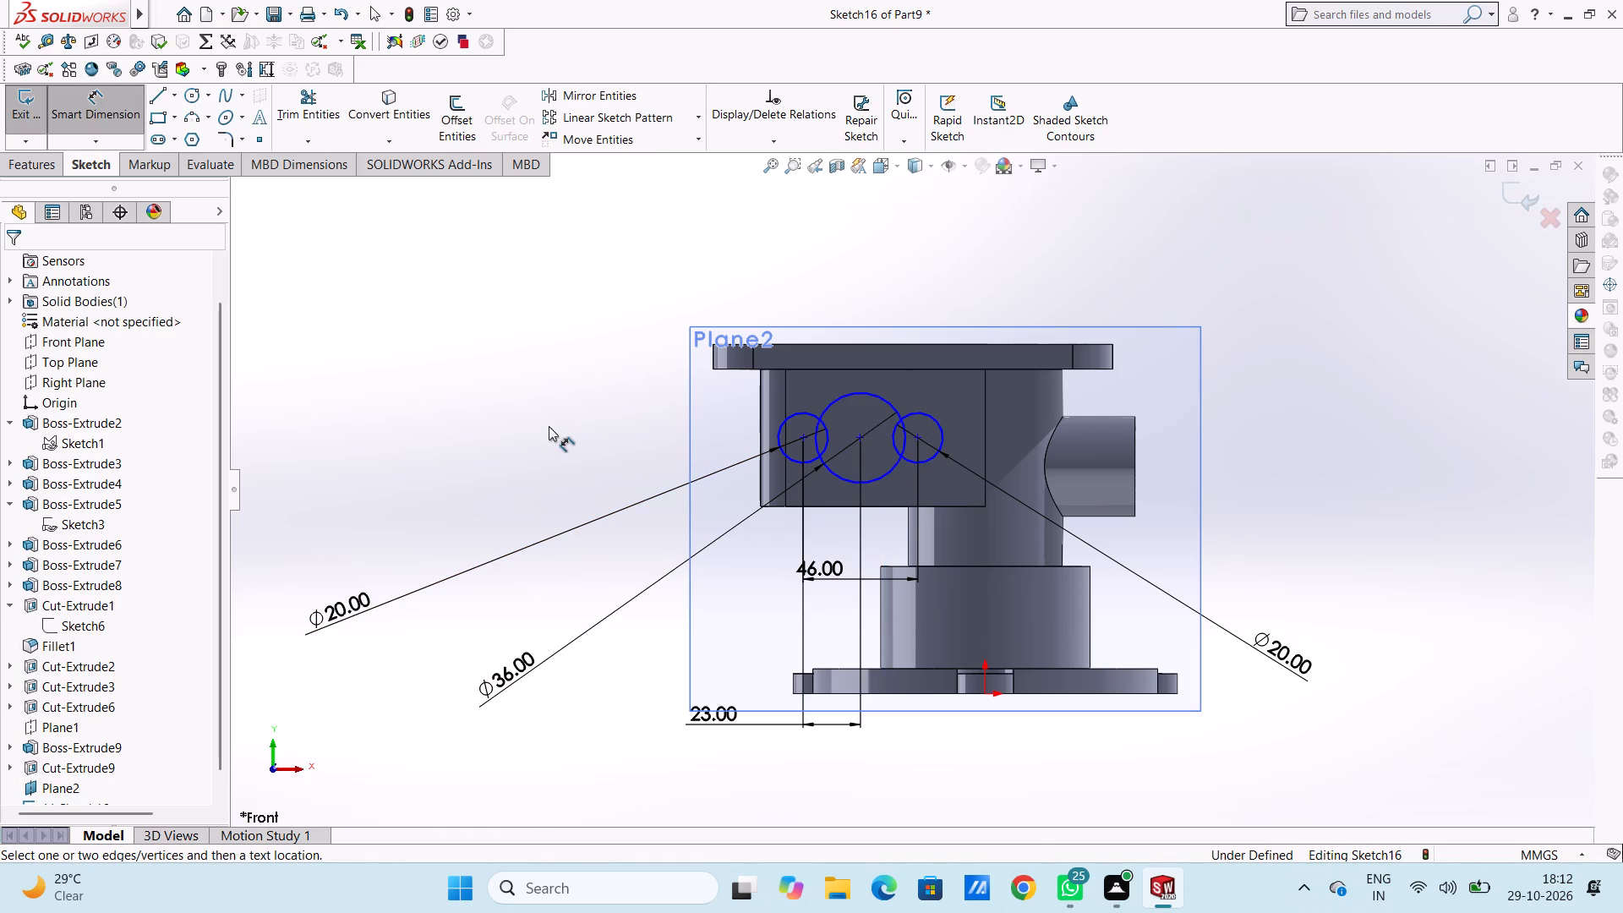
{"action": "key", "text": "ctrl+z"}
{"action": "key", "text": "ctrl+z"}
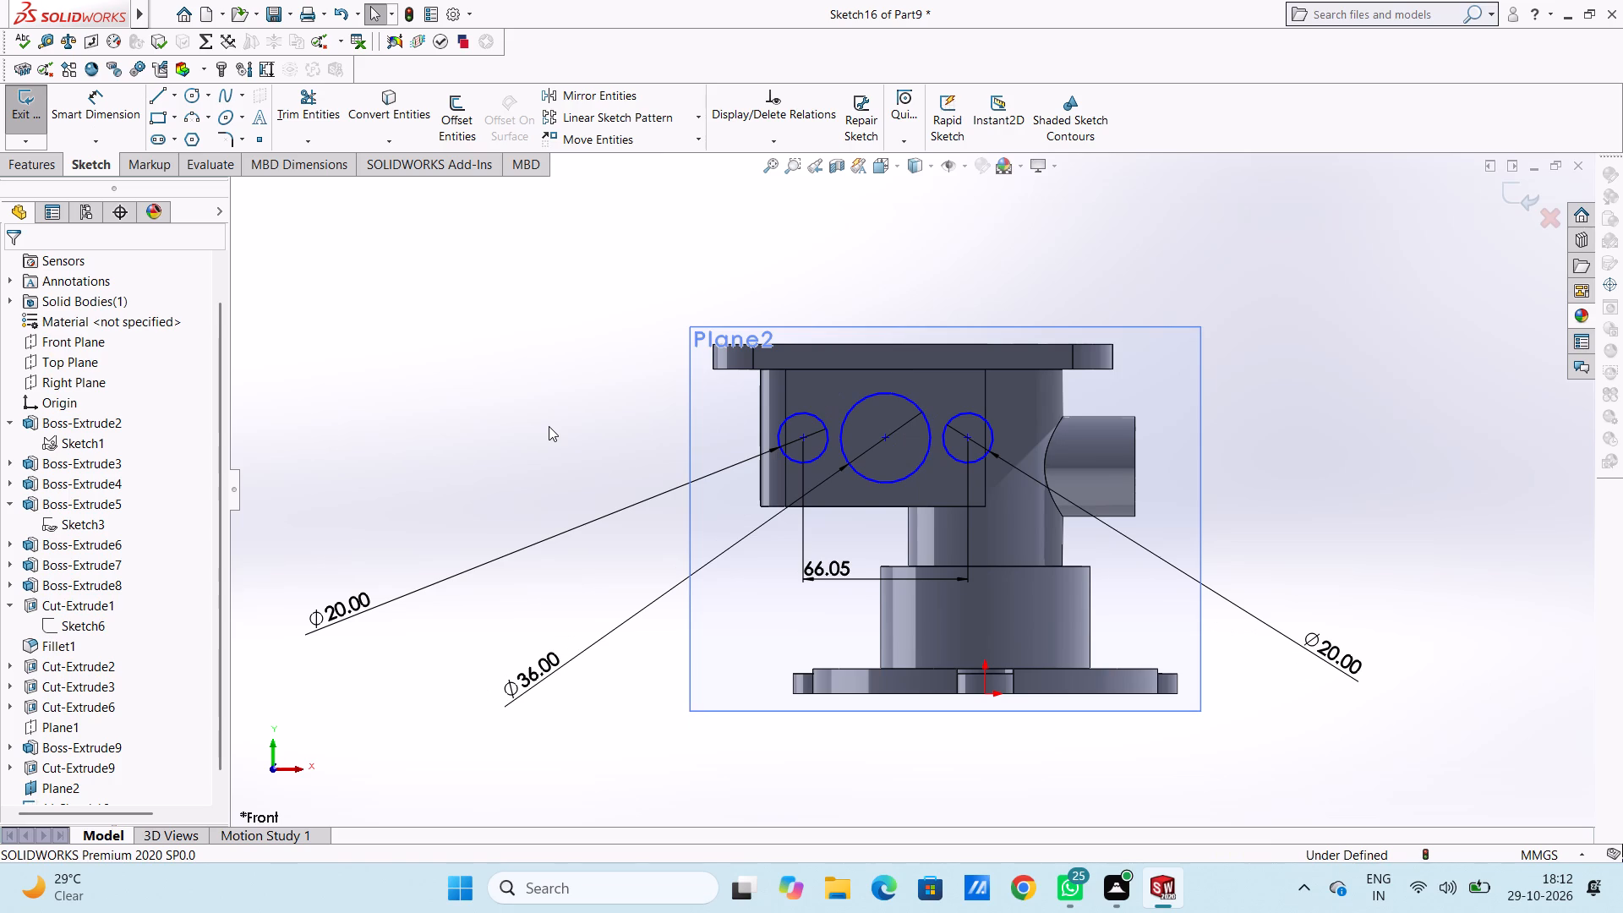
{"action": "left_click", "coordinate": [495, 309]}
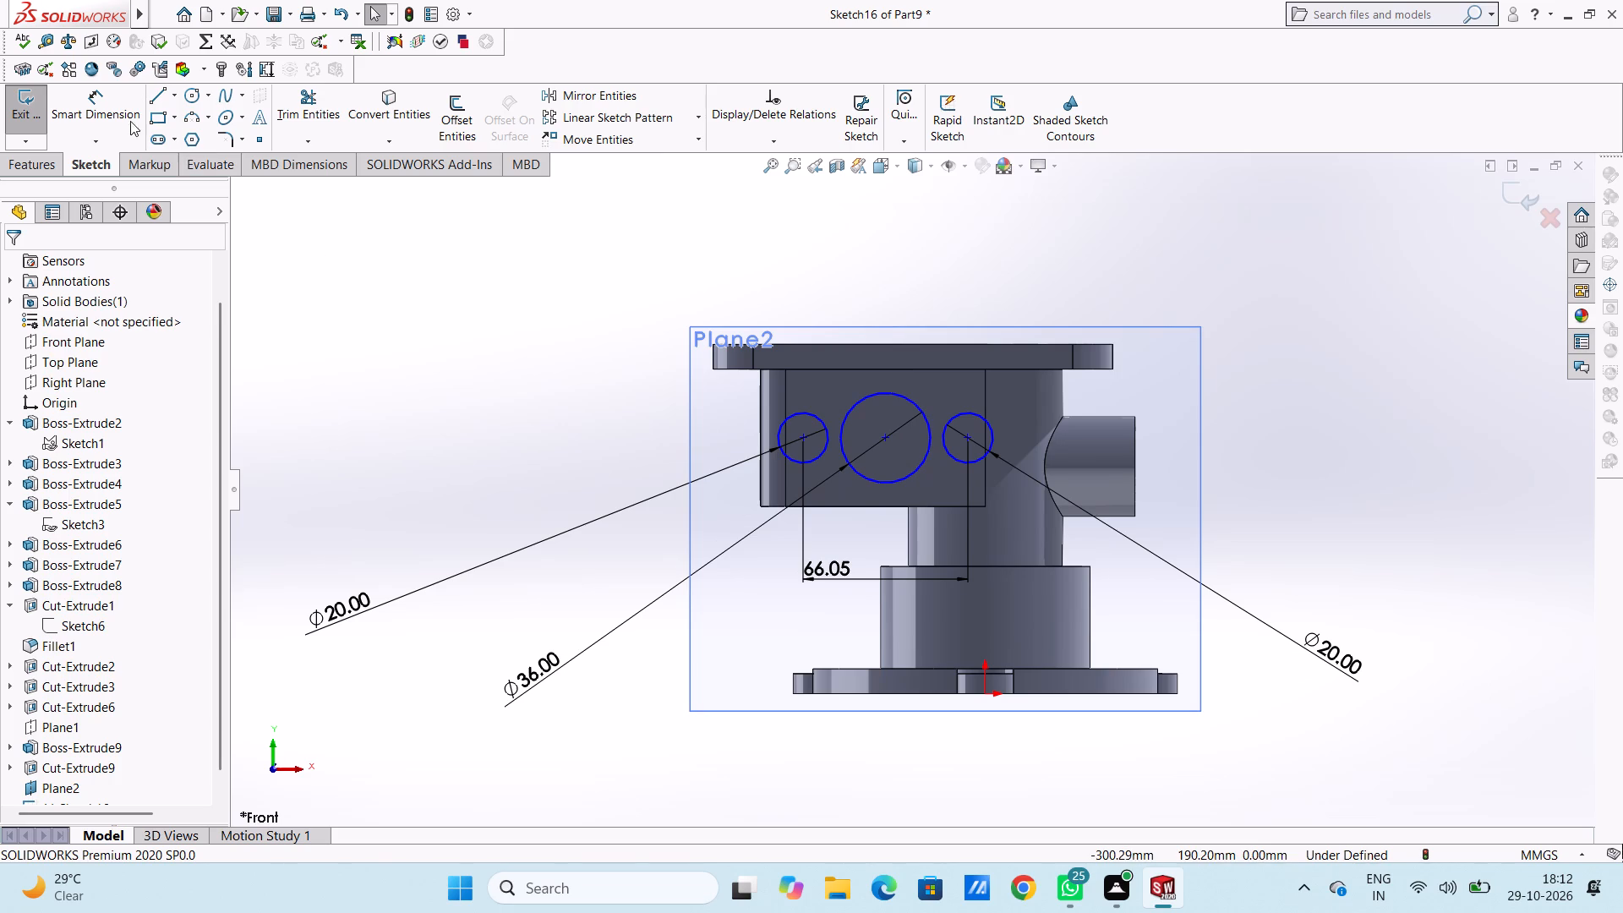
Dimension the large circle's centre horizontally from the origin, keeping the drawn distance.
{"action": "left_click", "coordinate": [125, 115]}
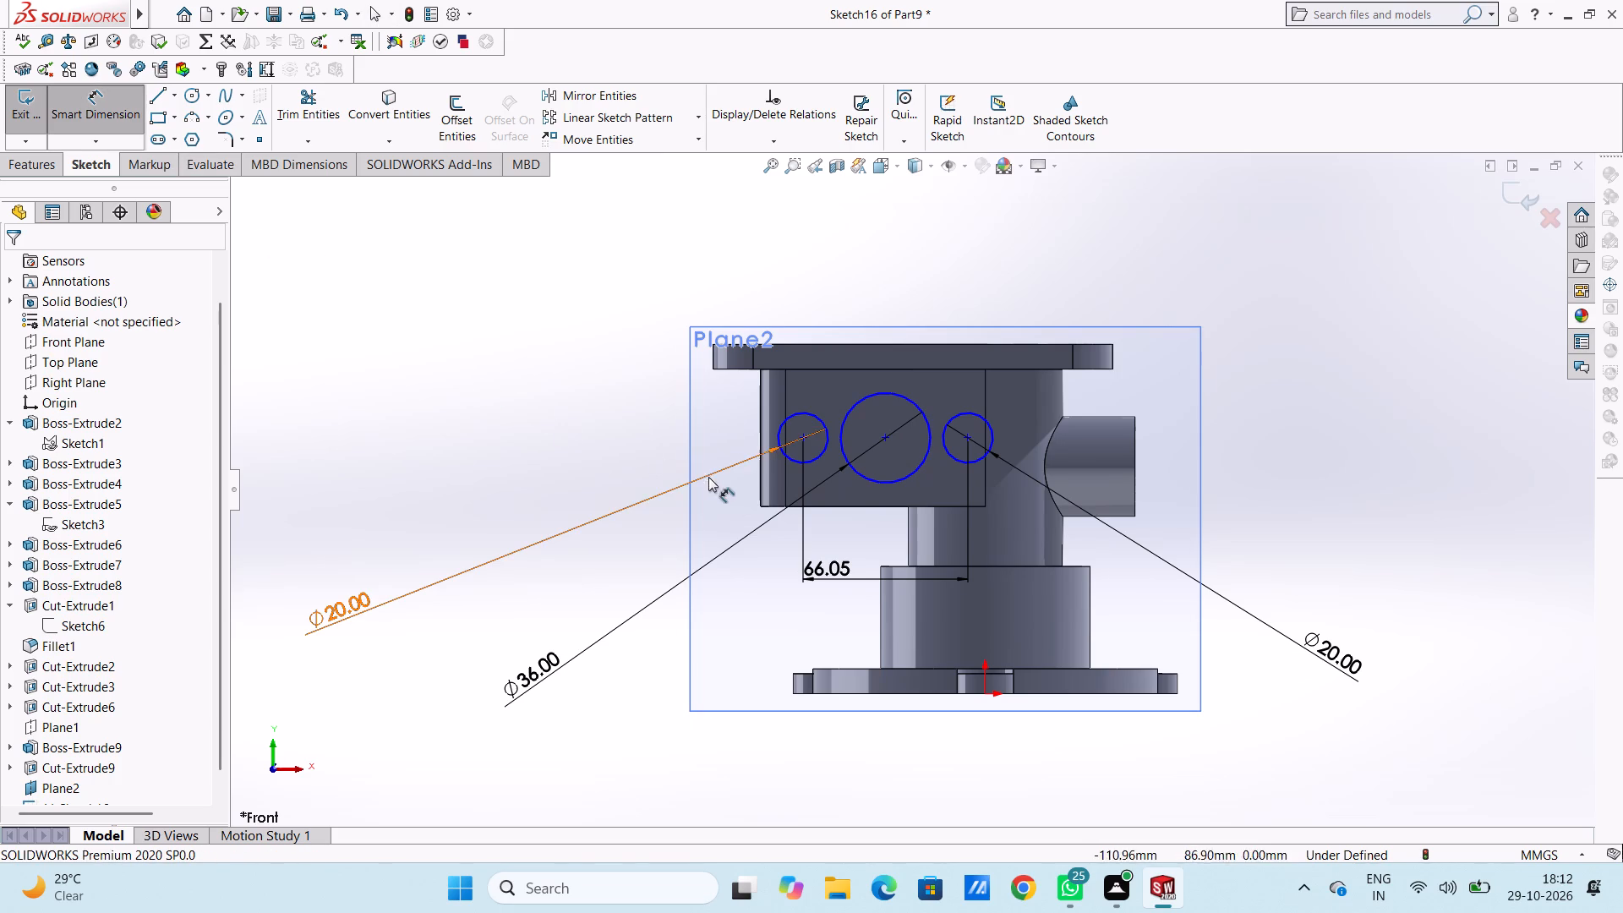
{"action": "left_click", "coordinate": [886, 437]}
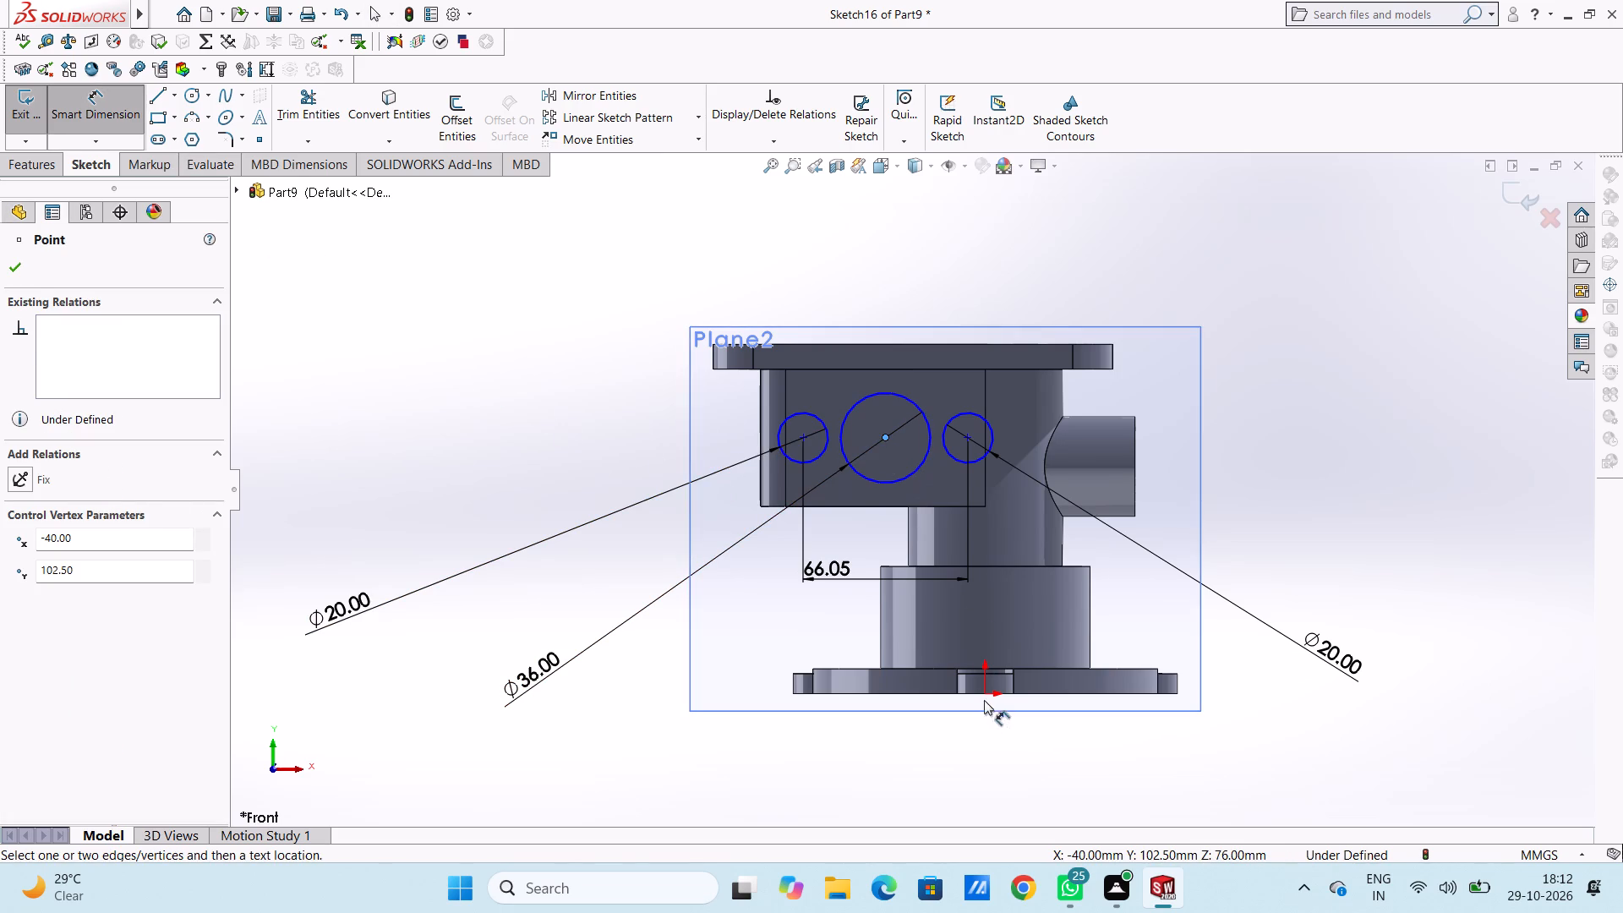
{"action": "left_click", "coordinate": [983, 697]}
{"action": "scroll", "coordinate": [963, 759], "scroll_direction": "up", "scroll_amount": 2}
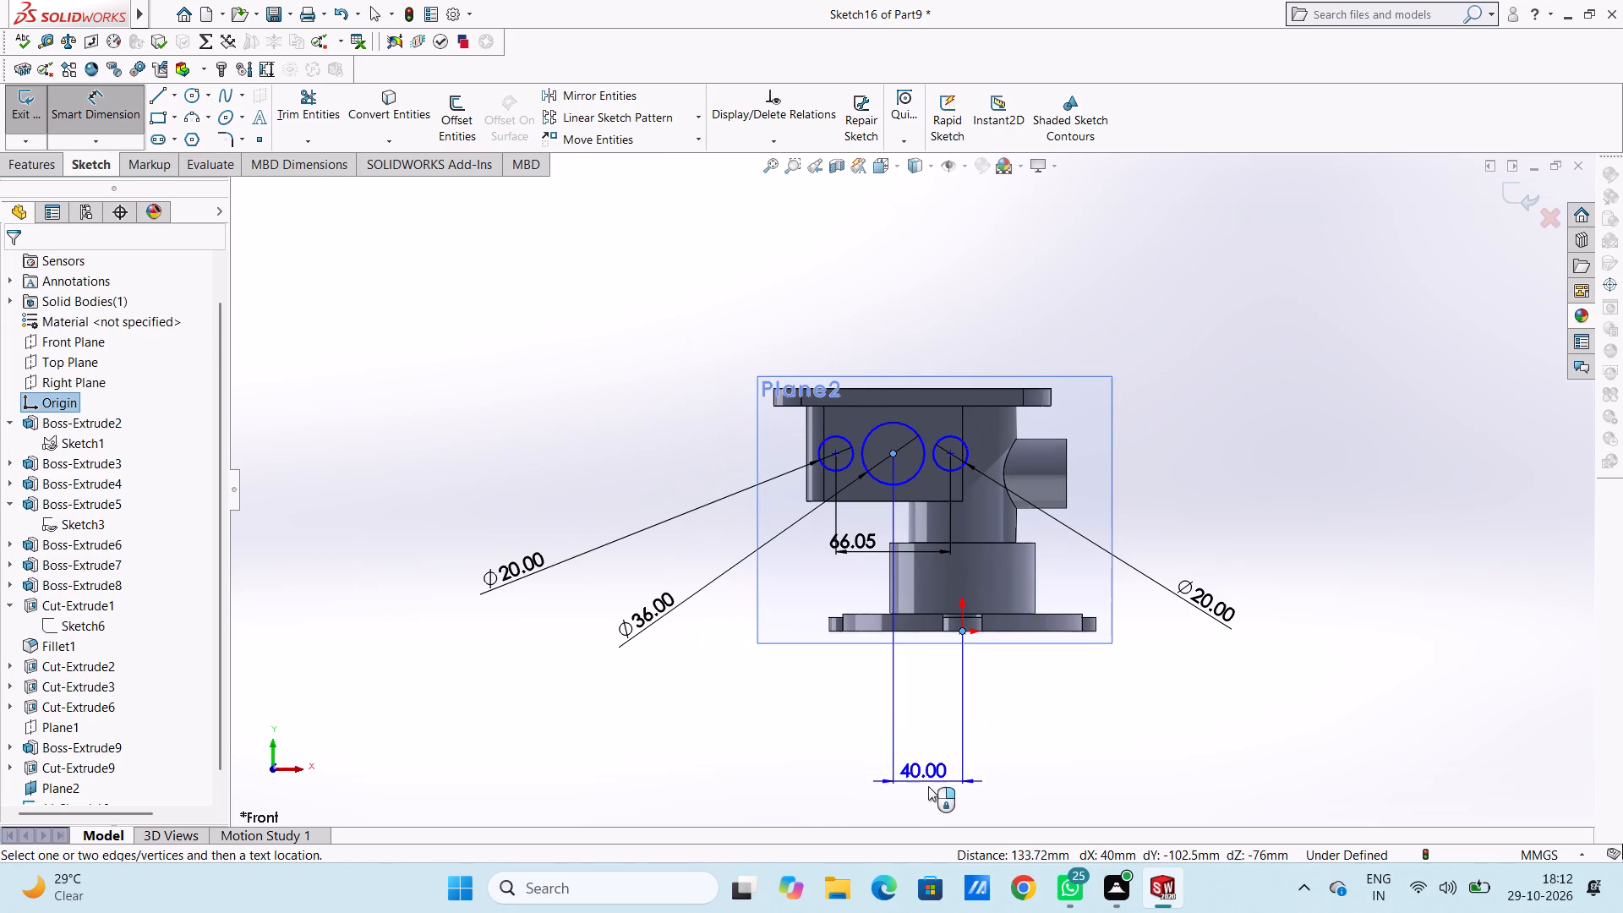
{"action": "left_click", "coordinate": [929, 788]}
{"action": "left_click", "coordinate": [852, 763]}
{"action": "left_click", "coordinate": [829, 762]}
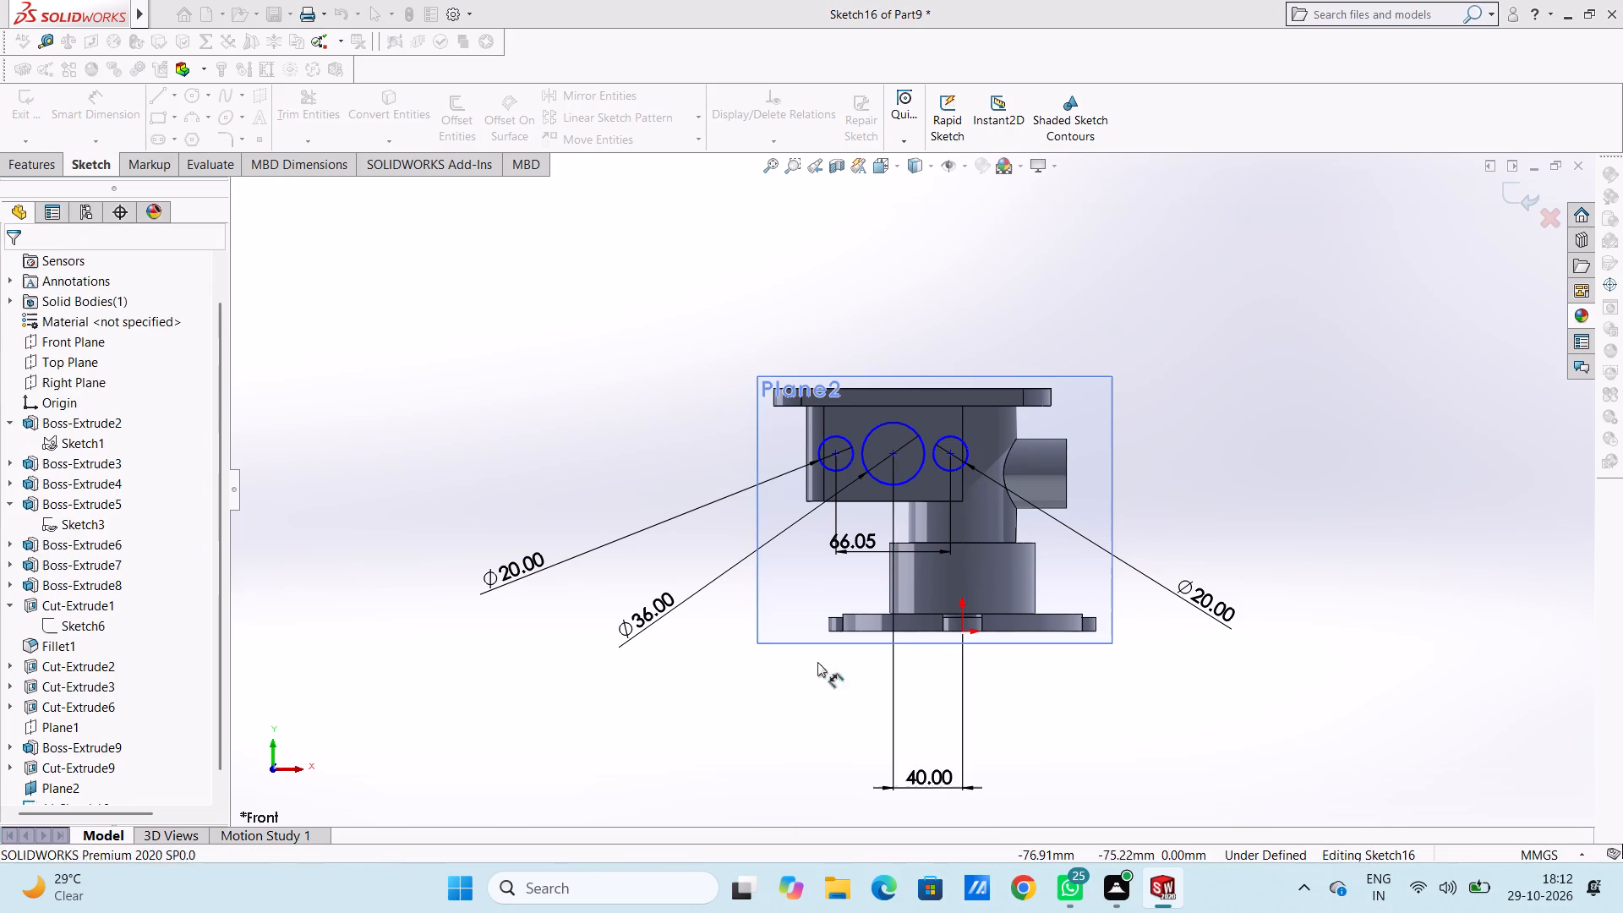
Dimension the large circle's centre vertically from the top flange's upper edge, keeping the drawn distance.
{"action": "left_click", "coordinate": [894, 454]}
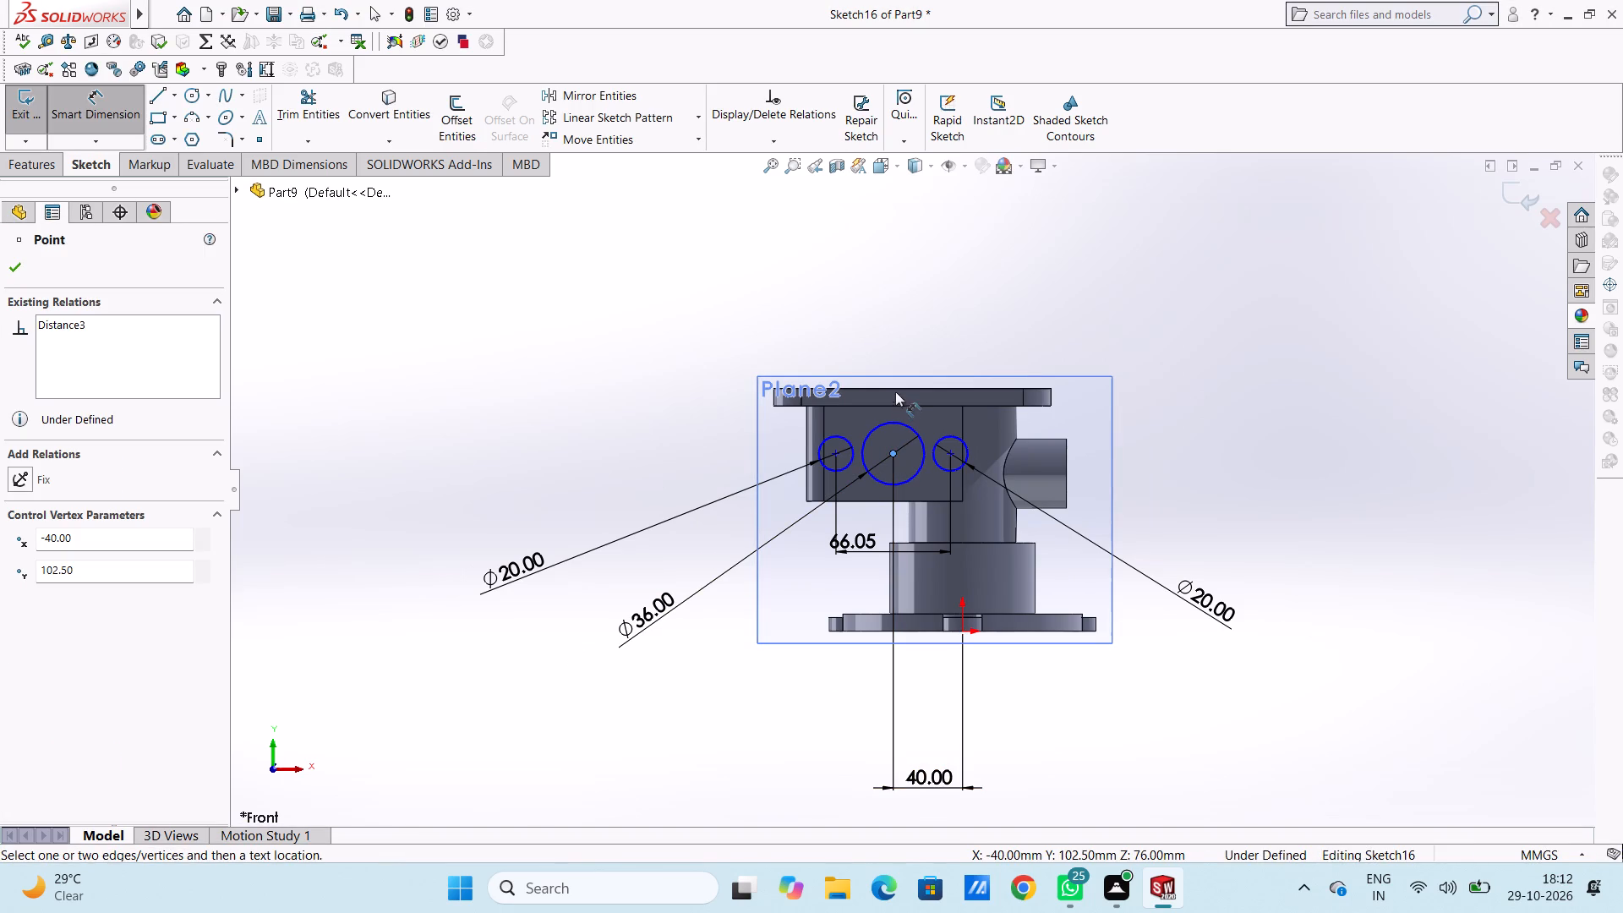
{"action": "left_click", "coordinate": [896, 387]}
{"action": "left_click", "coordinate": [466, 375]}
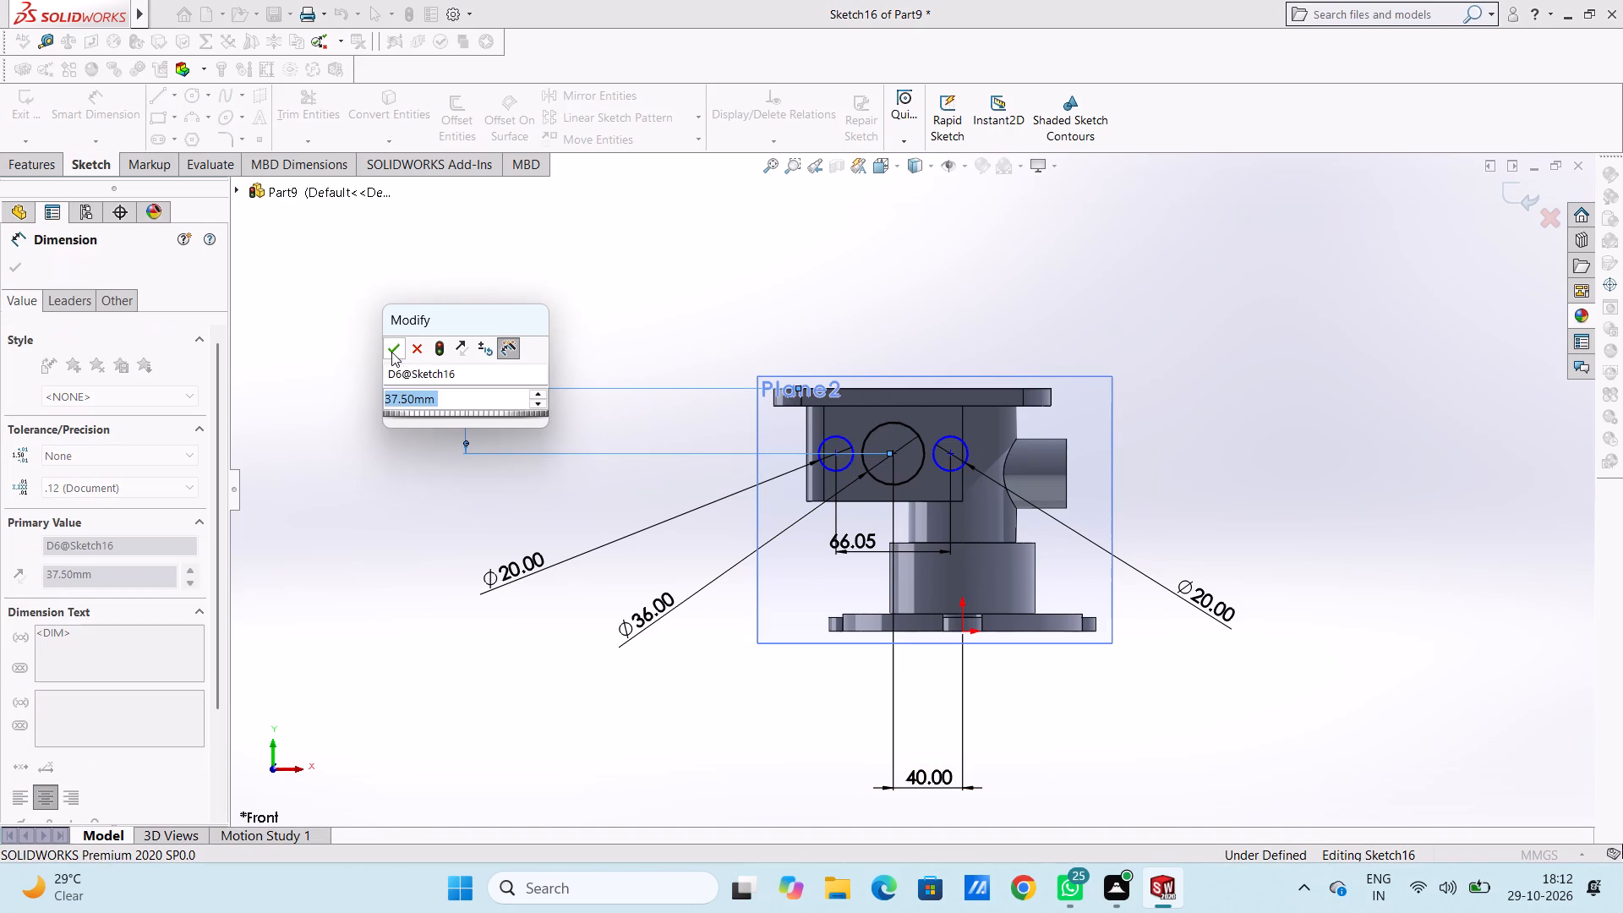
{"action": "double_click", "coordinate": [389, 353]}
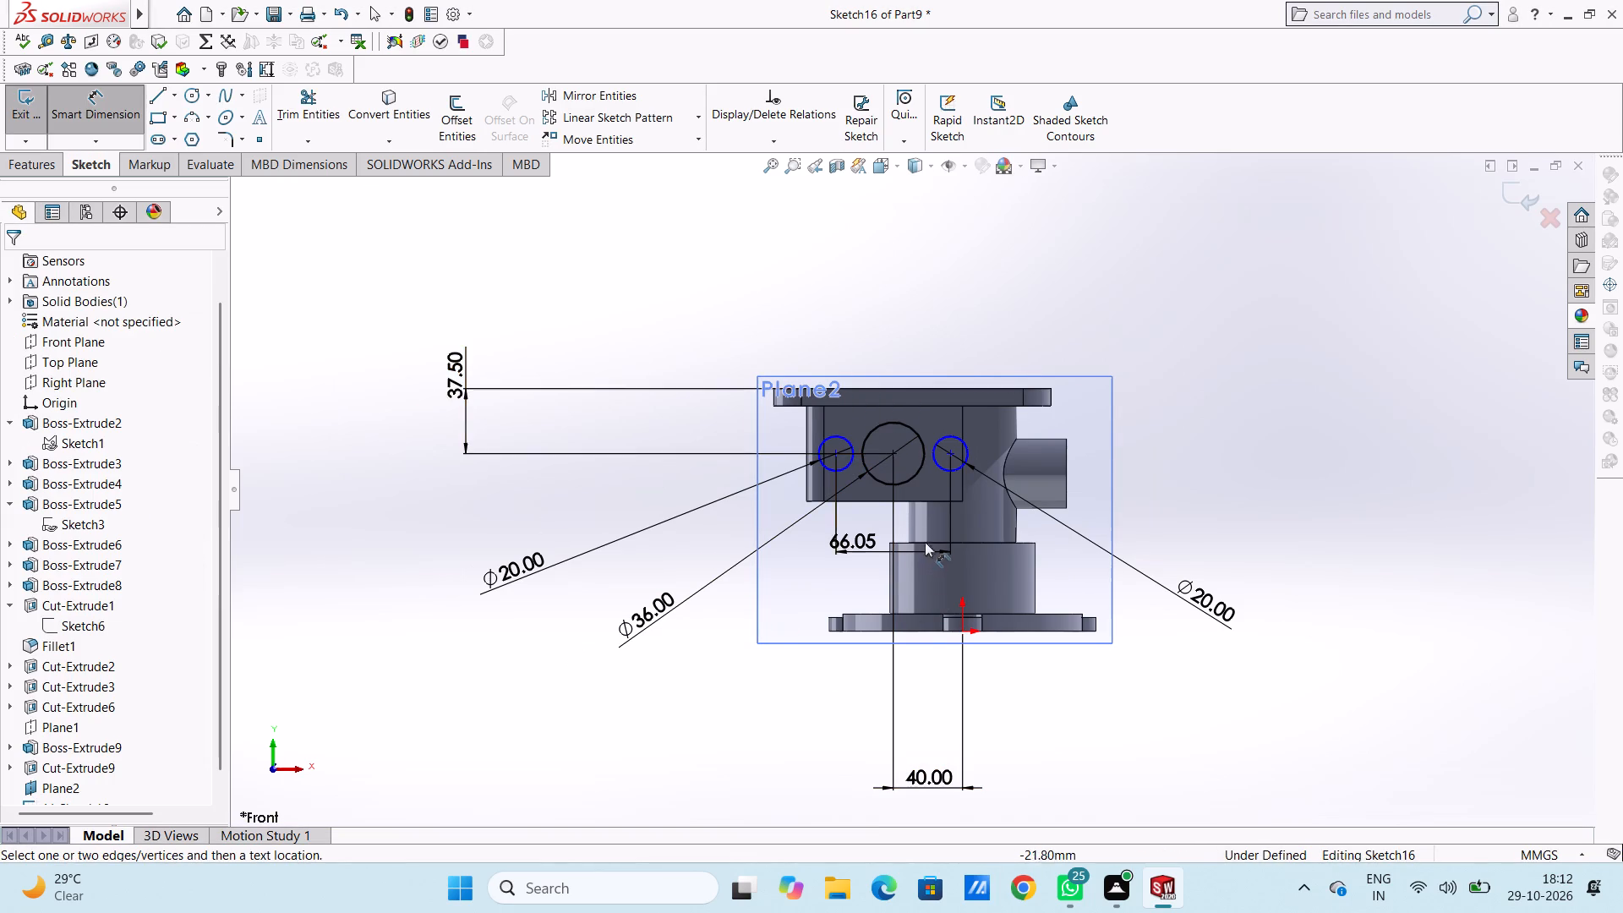
Set the centre distance between the two small circles to 46 mm.
{"action": "scroll", "coordinate": [922, 538], "scroll_direction": "down", "scroll_amount": 2}
{"action": "scroll", "coordinate": [840, 390], "scroll_direction": "down", "scroll_amount": 3}
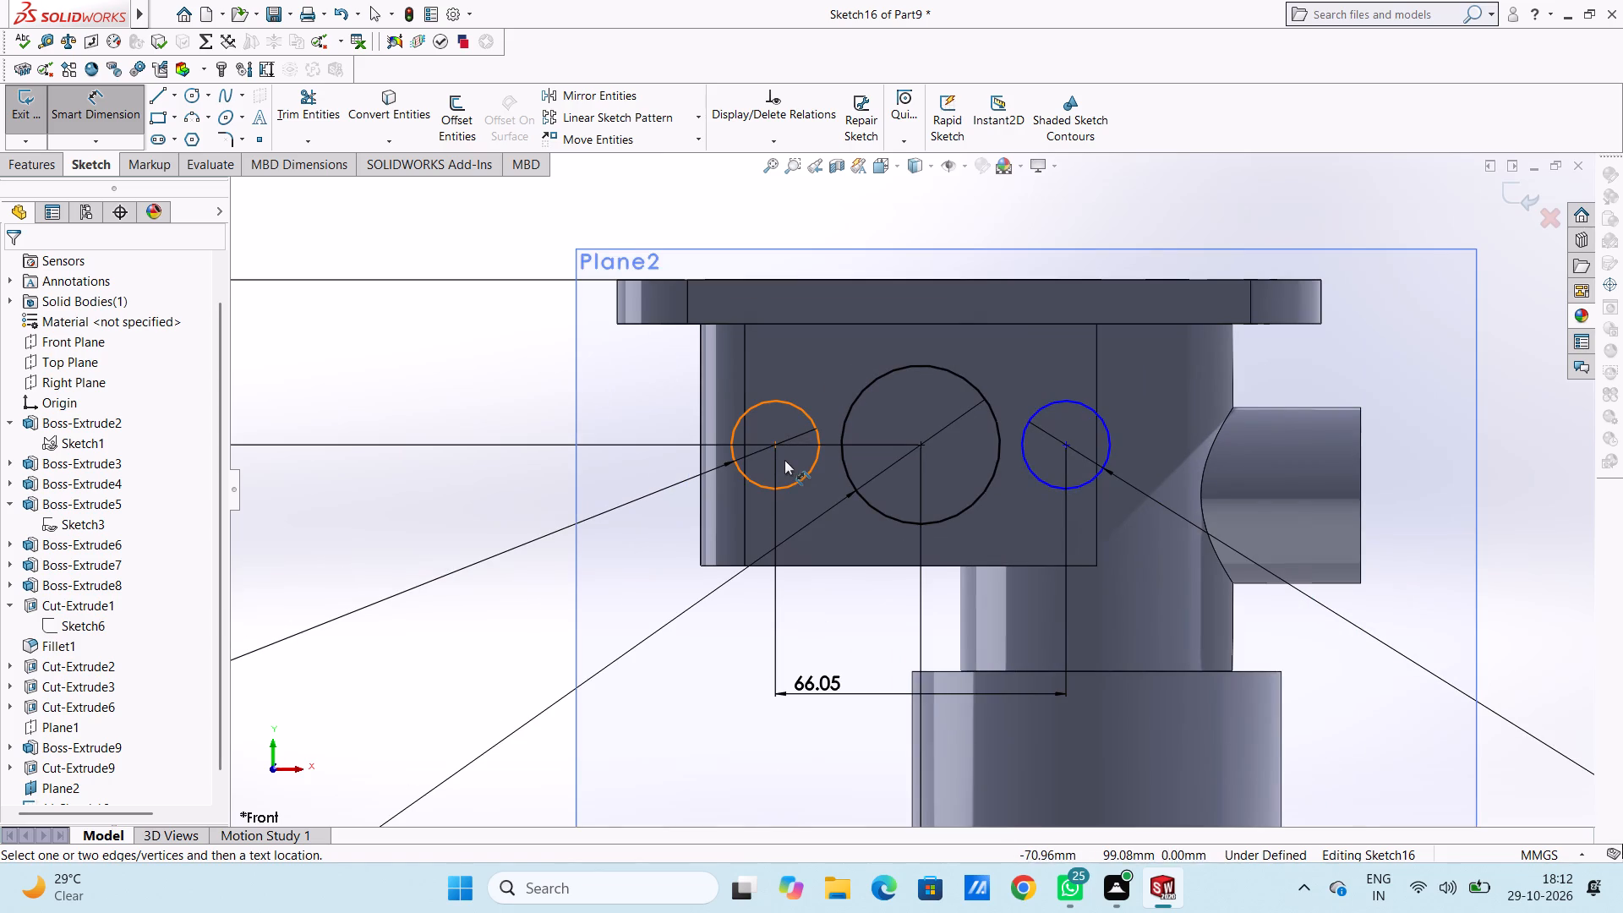
{"action": "scroll", "coordinate": [779, 451], "scroll_direction": "up", "scroll_amount": 3}
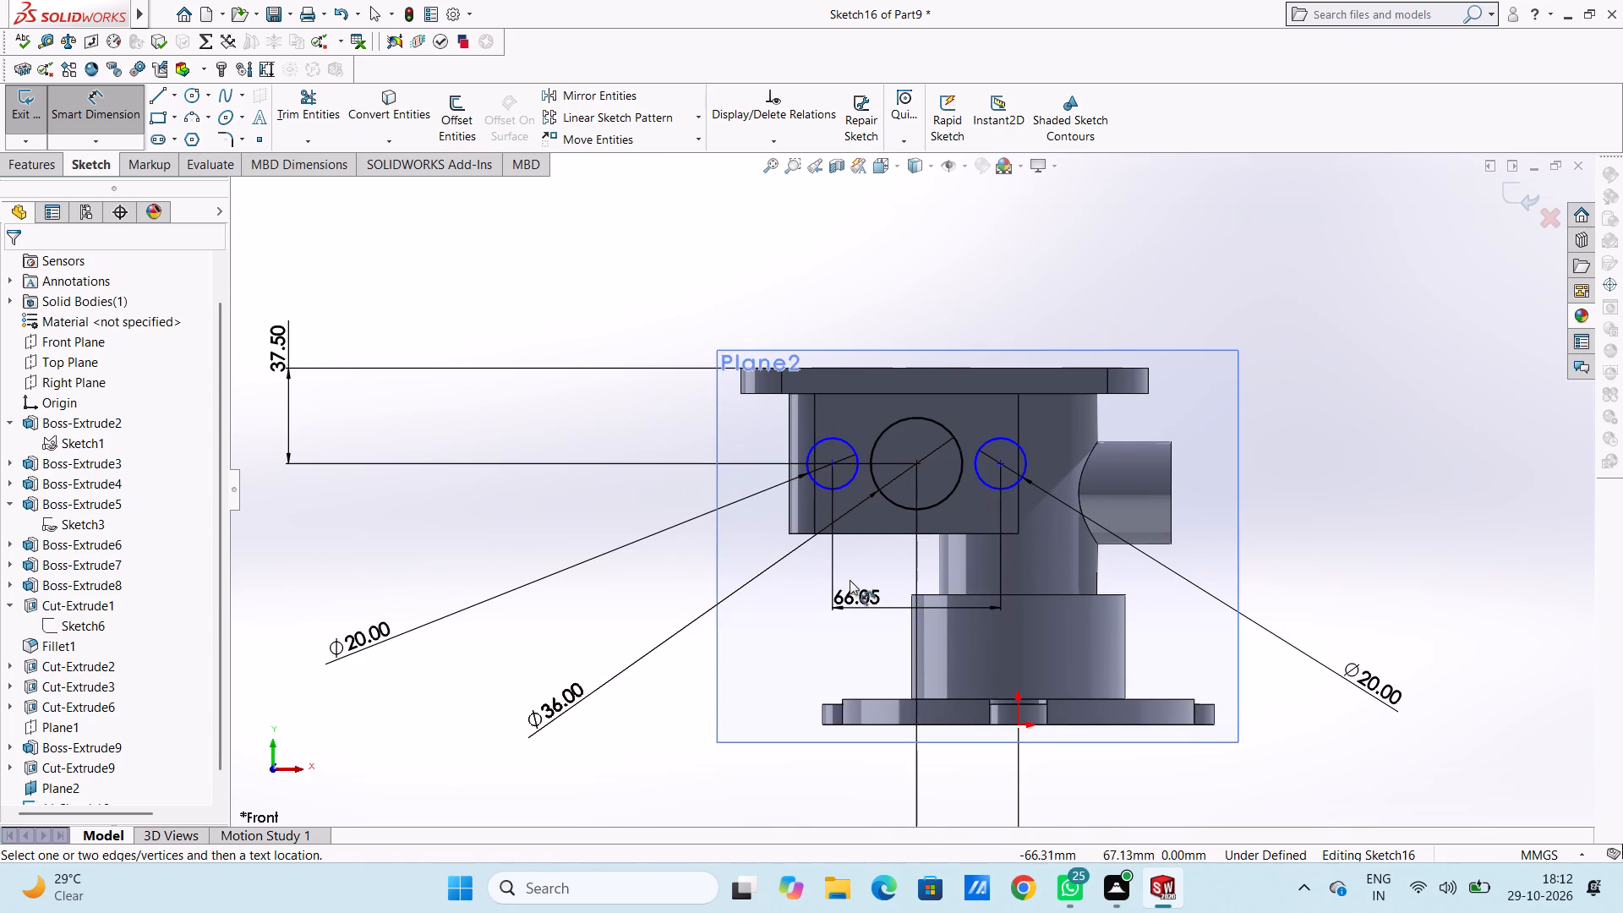
{"action": "left_click", "coordinate": [853, 600]}
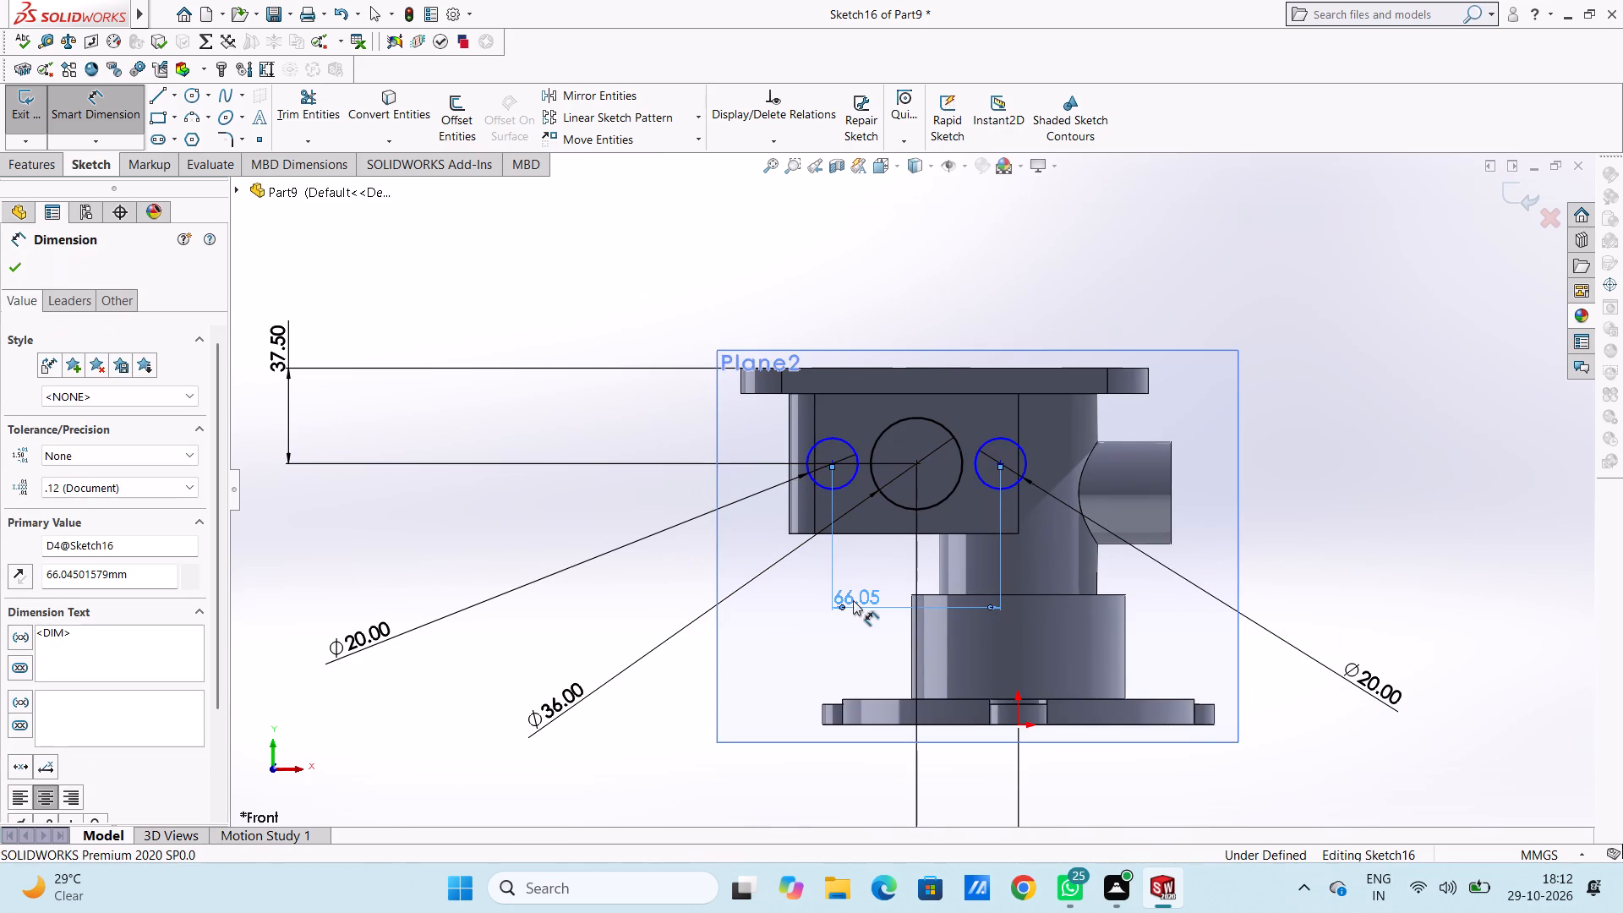
{"action": "left_click", "coordinate": [818, 631]}
{"action": "double_click", "coordinate": [865, 601]}
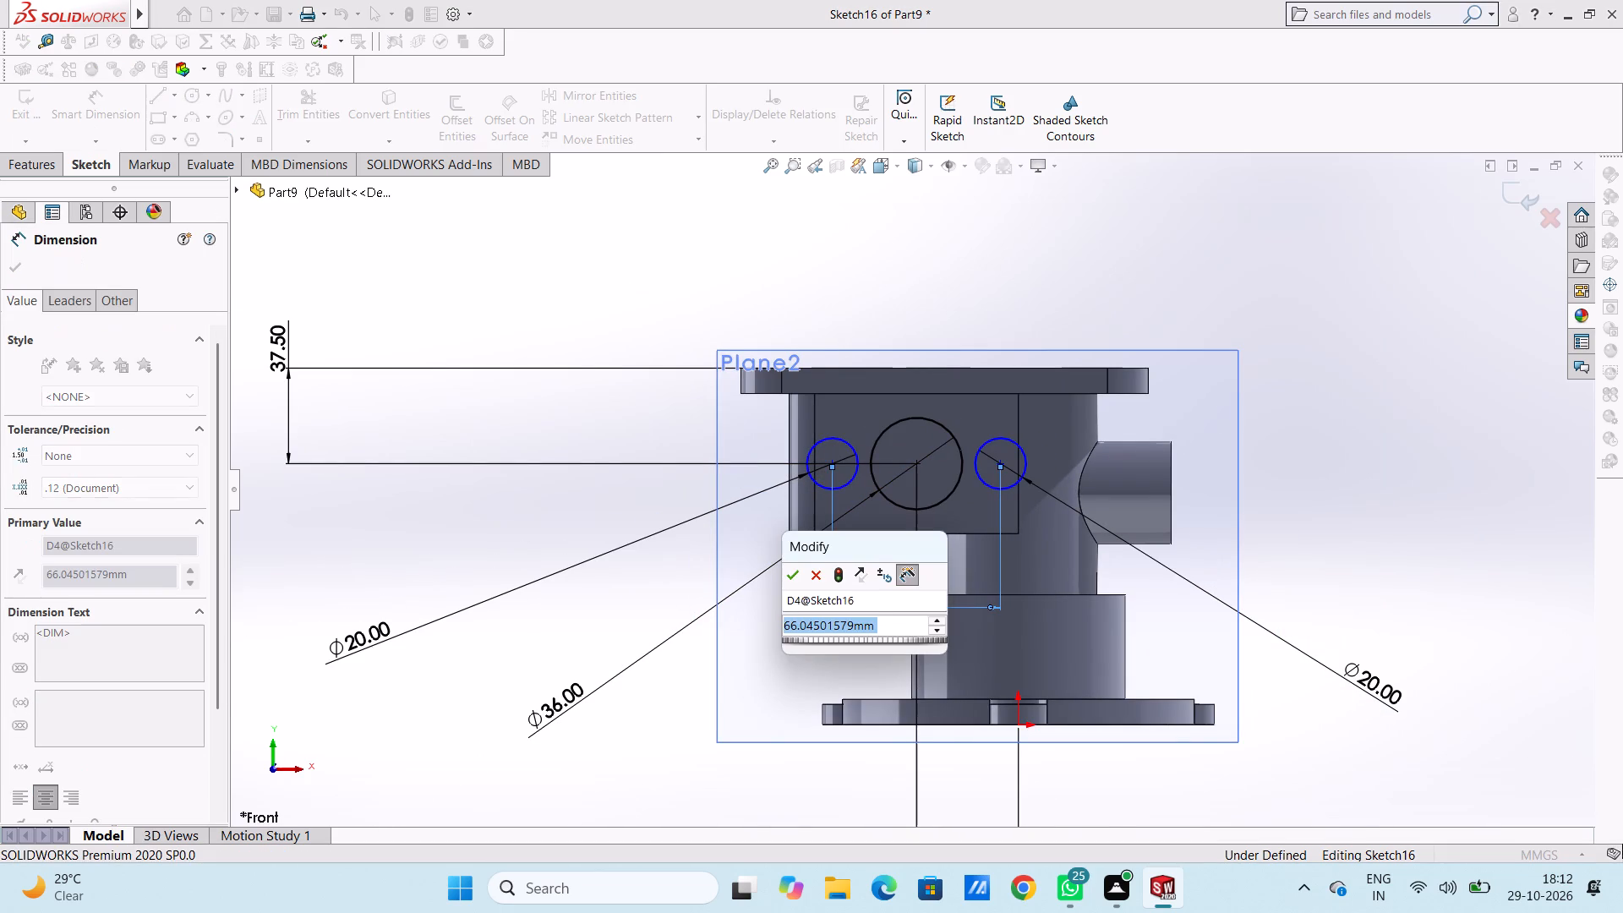
{"action": "type", "text": "46"}
{"action": "key", "text": "Return"}
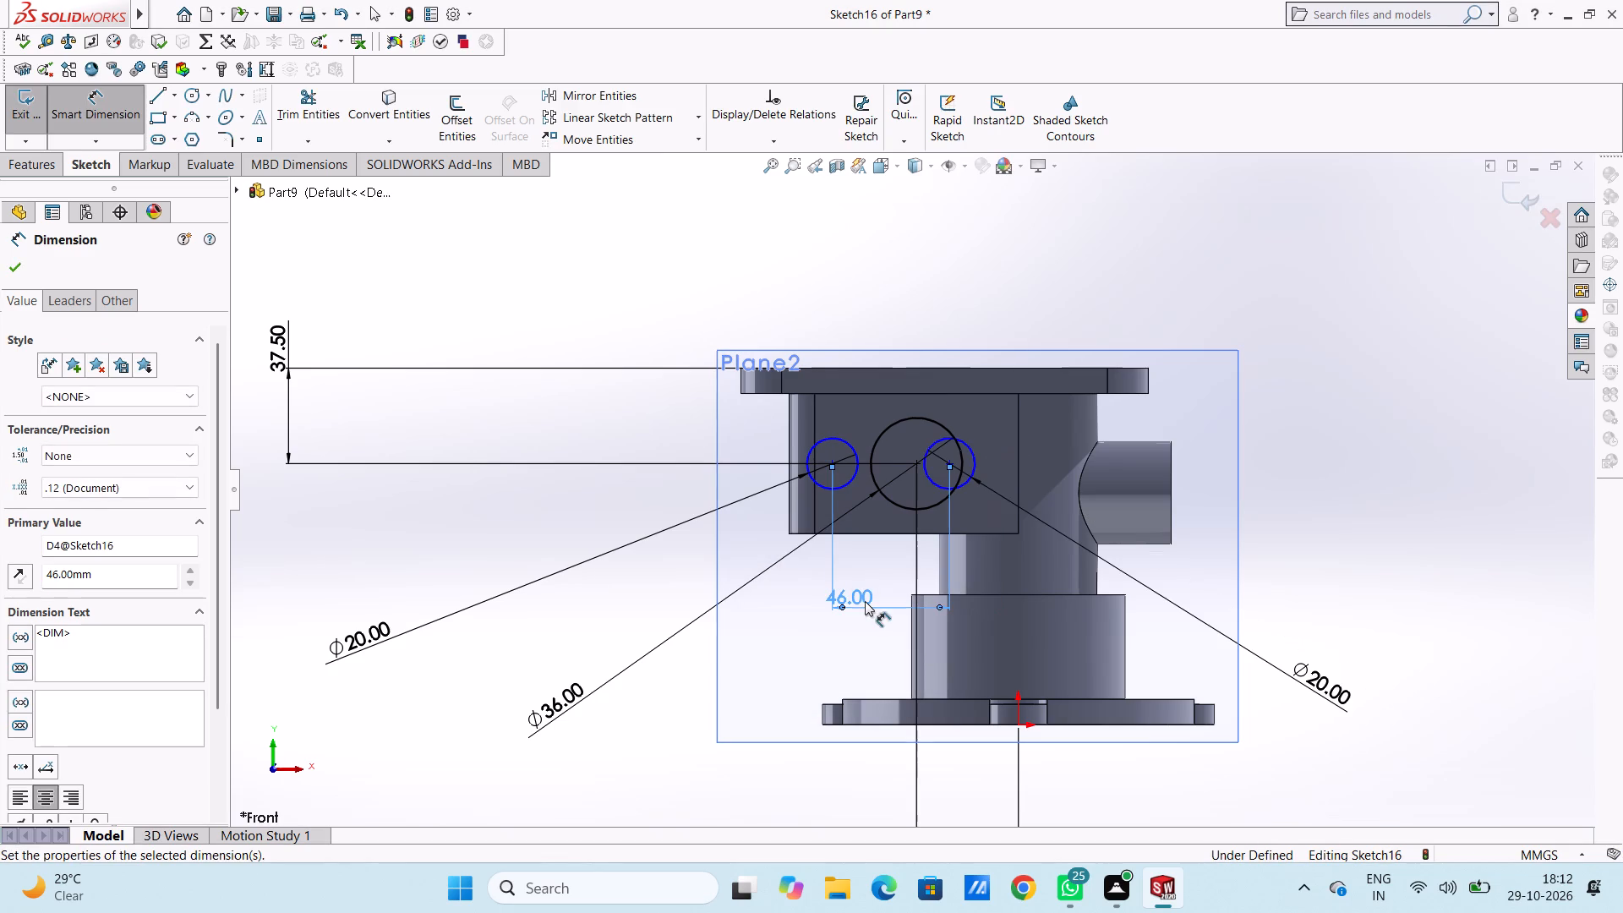
{"action": "left_click", "coordinate": [596, 489]}
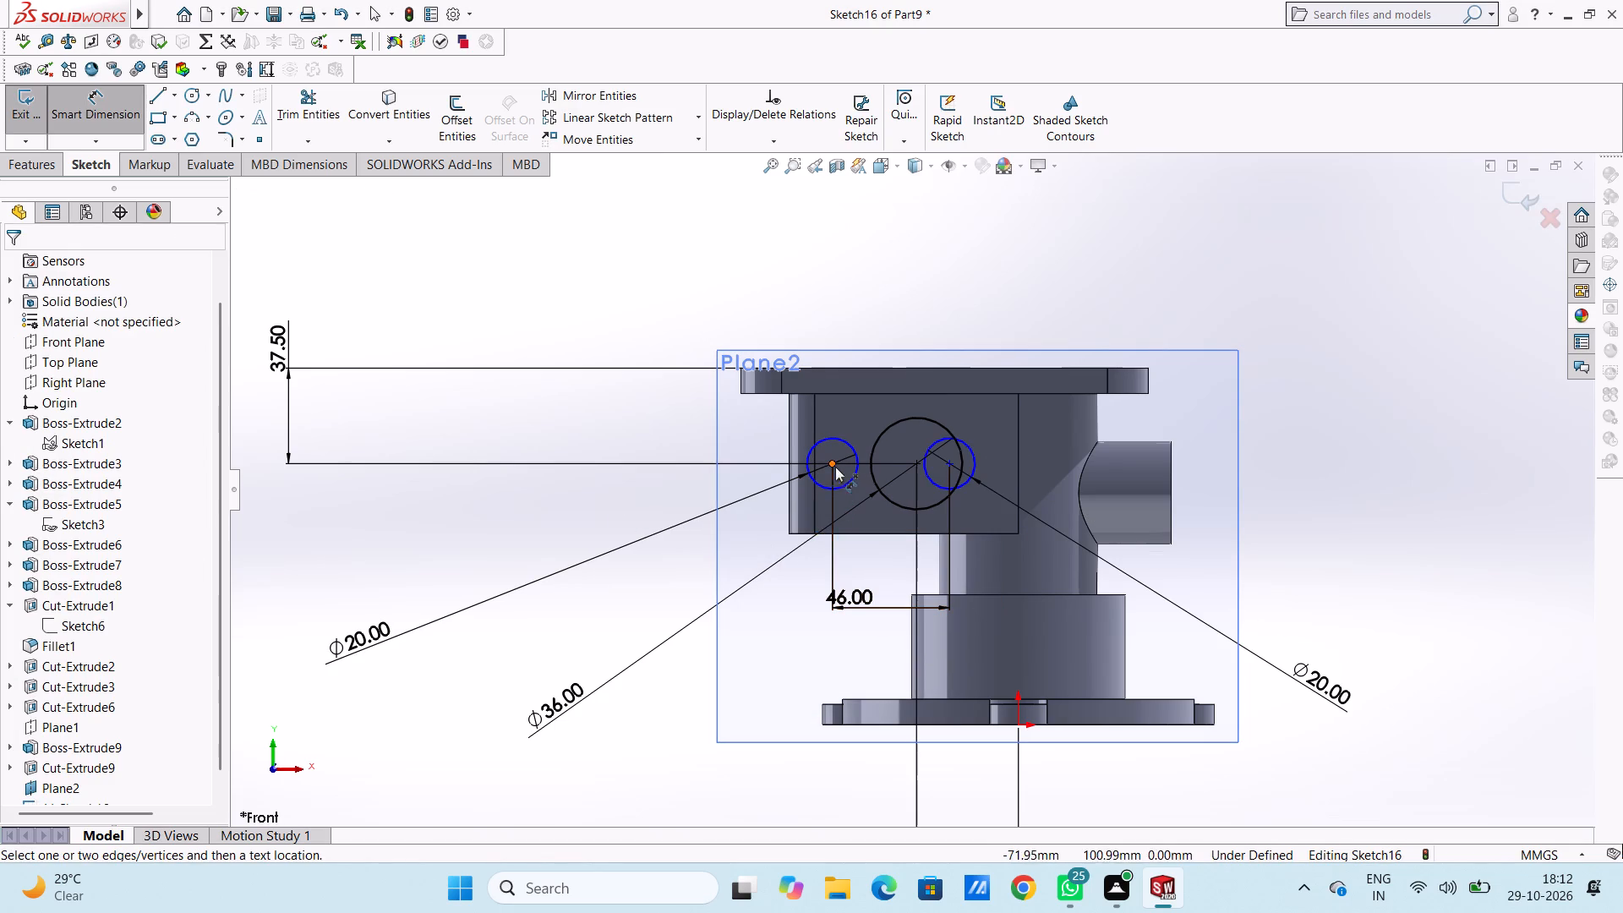
Dimension the small circle farther from the side pipe 23 mm horizontally, centre to centre, from the large circle.
{"action": "left_click", "coordinate": [832, 461]}
{"action": "left_click", "coordinate": [918, 461]}
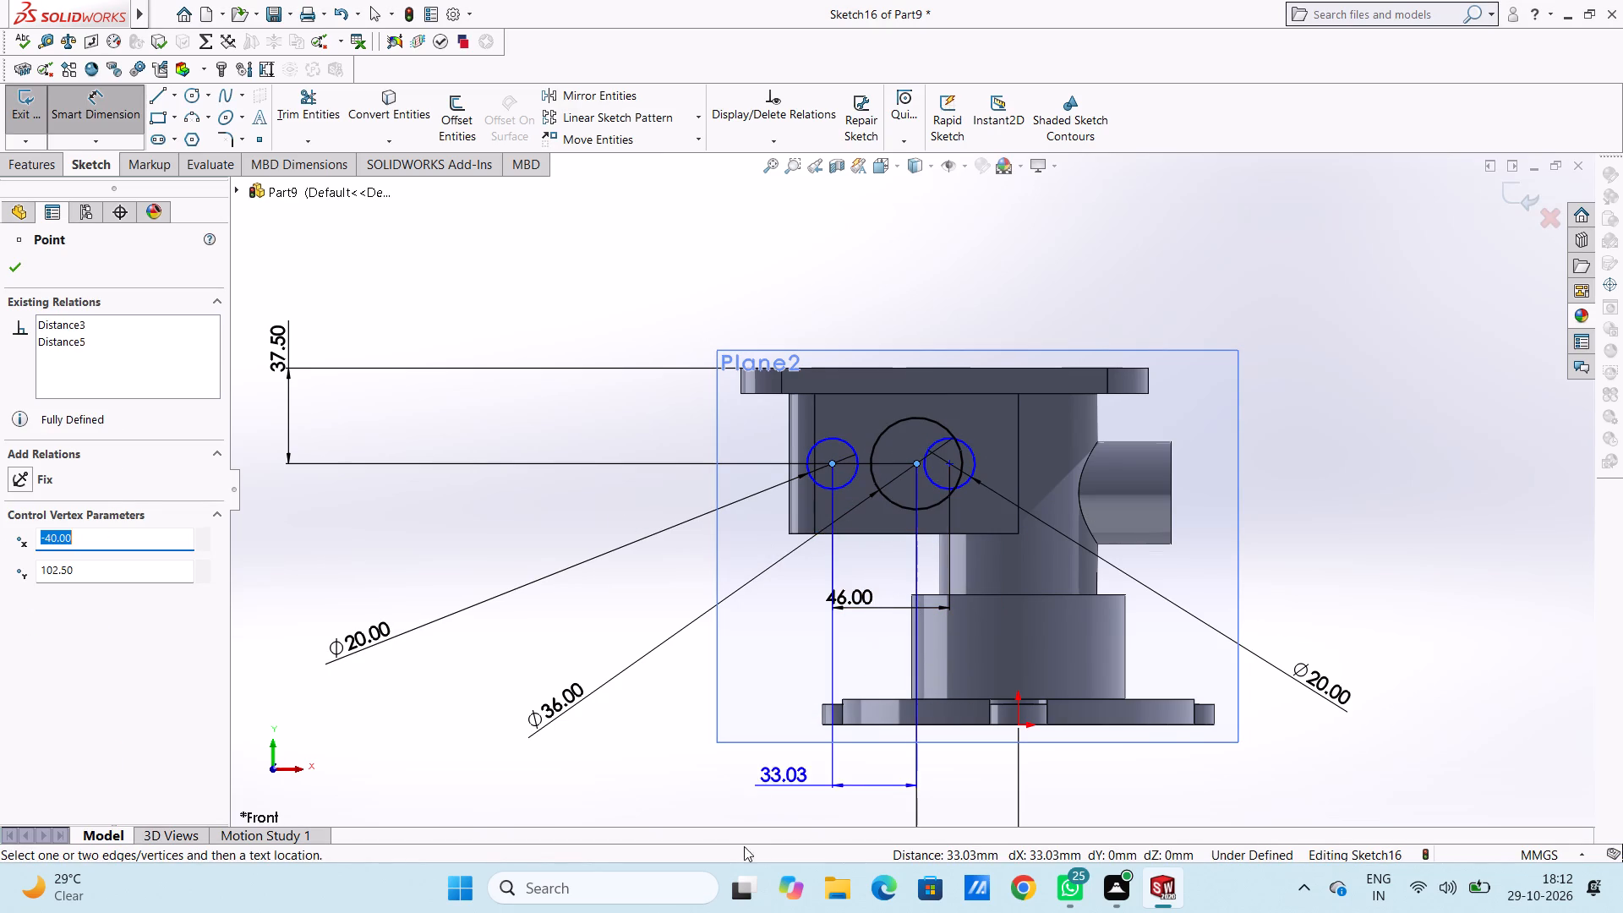
{"action": "left_click", "coordinate": [729, 783]}
{"action": "type", "text": "23"}
{"action": "key", "text": "Return"}
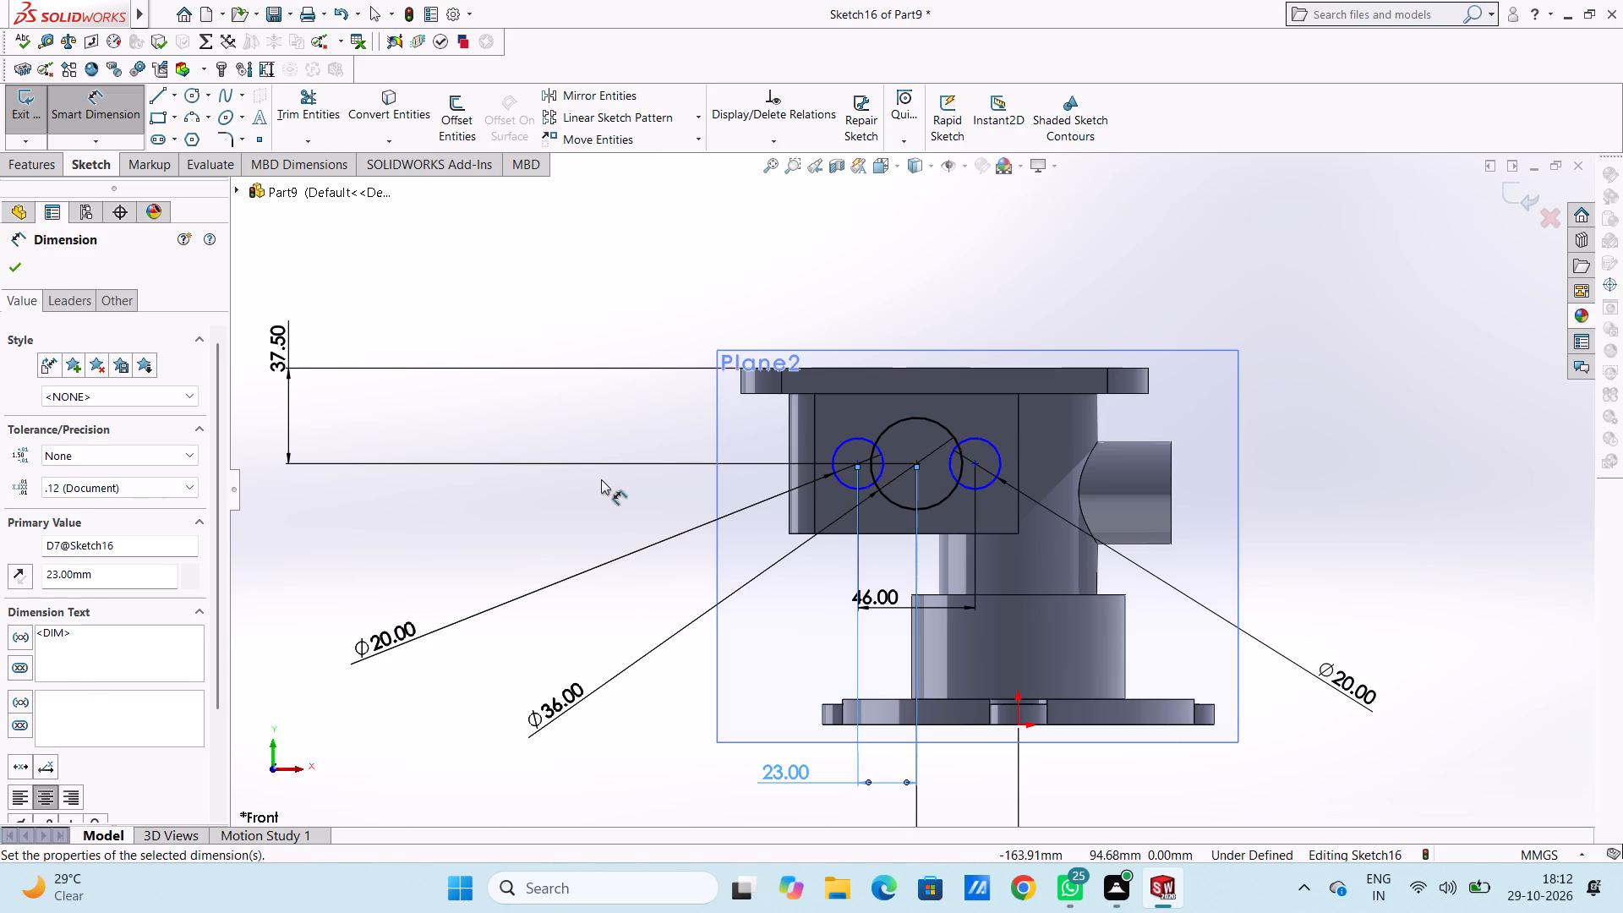
{"action": "left_click", "coordinate": [601, 479]}
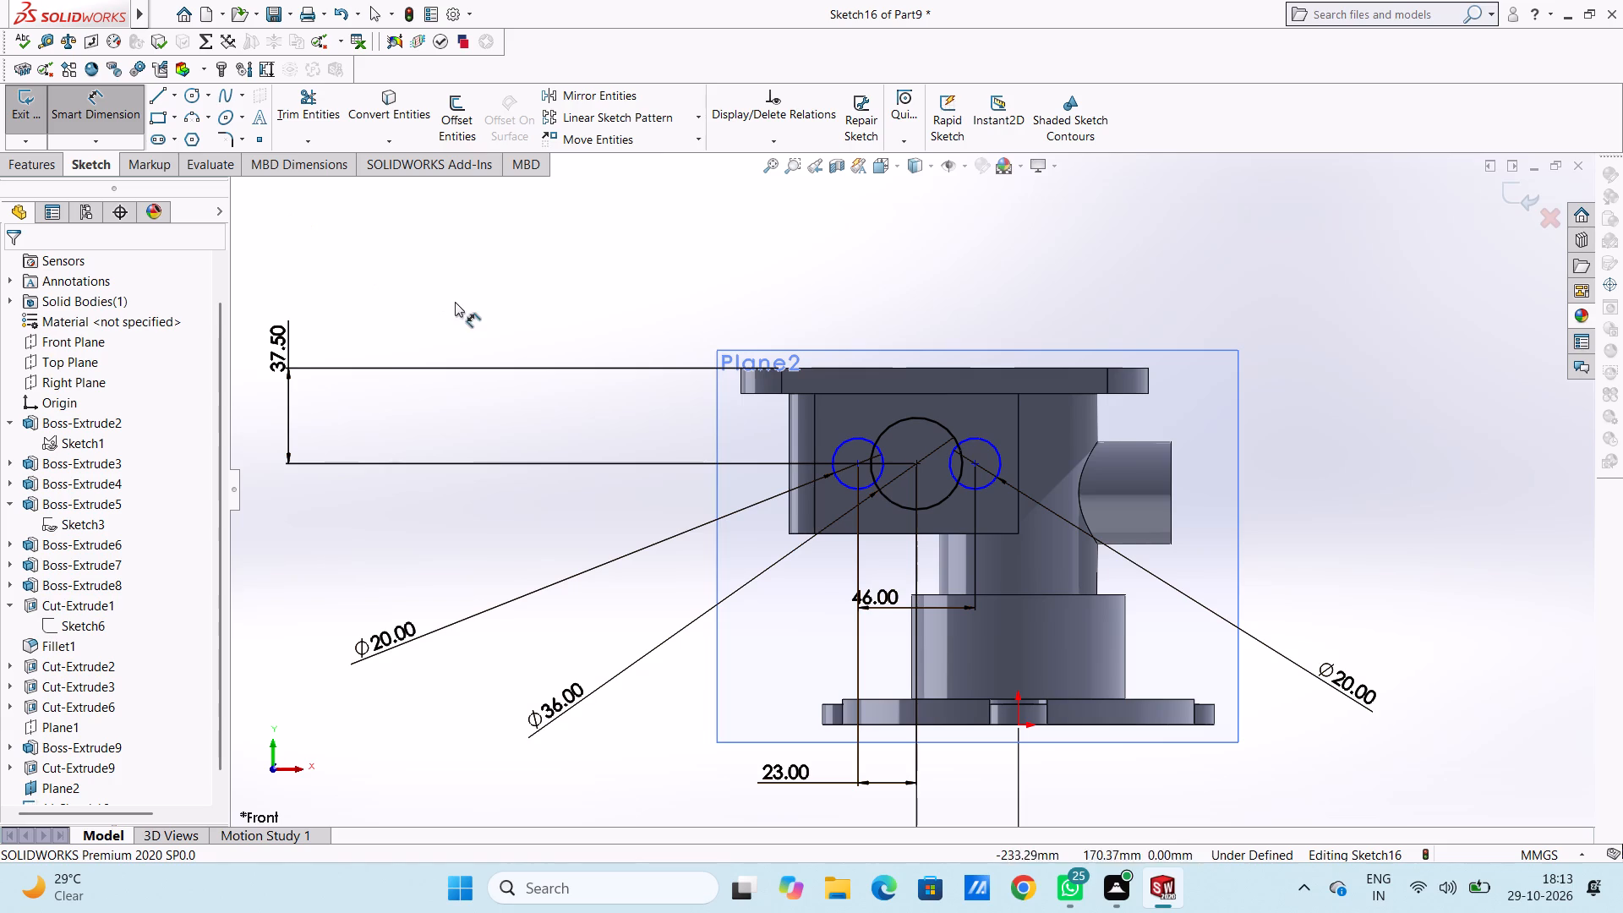
Dimension that small circle's centre vertically from the top flange's upper edge, keeping the drawn distance.
{"action": "left_click", "coordinate": [860, 467]}
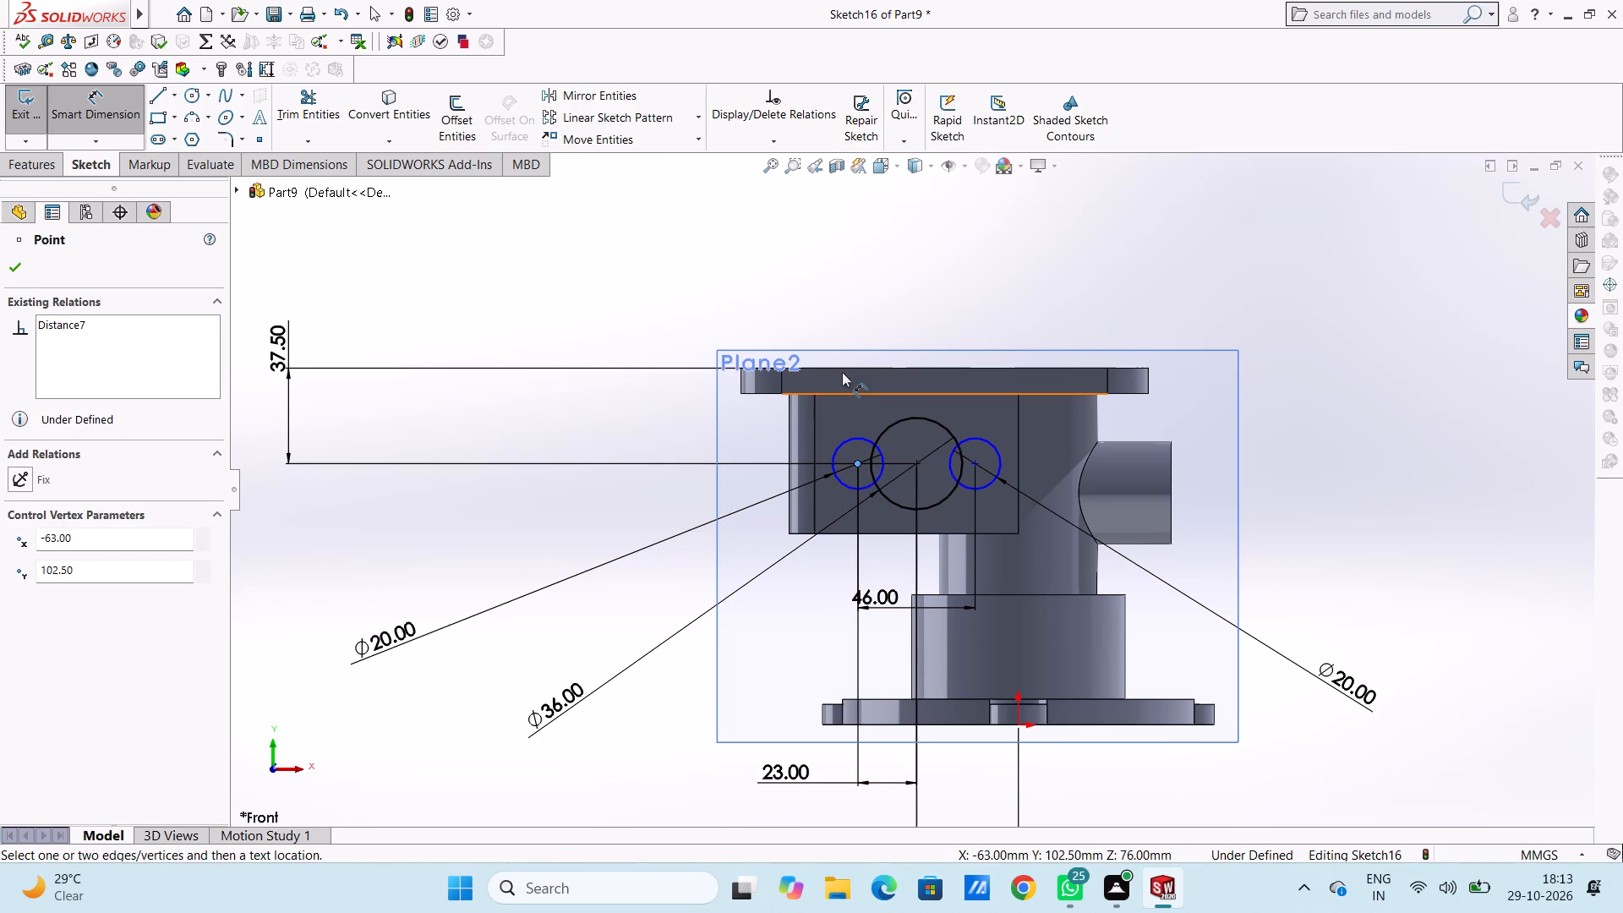
{"action": "left_click", "coordinate": [844, 369]}
{"action": "left_click", "coordinate": [456, 396]}
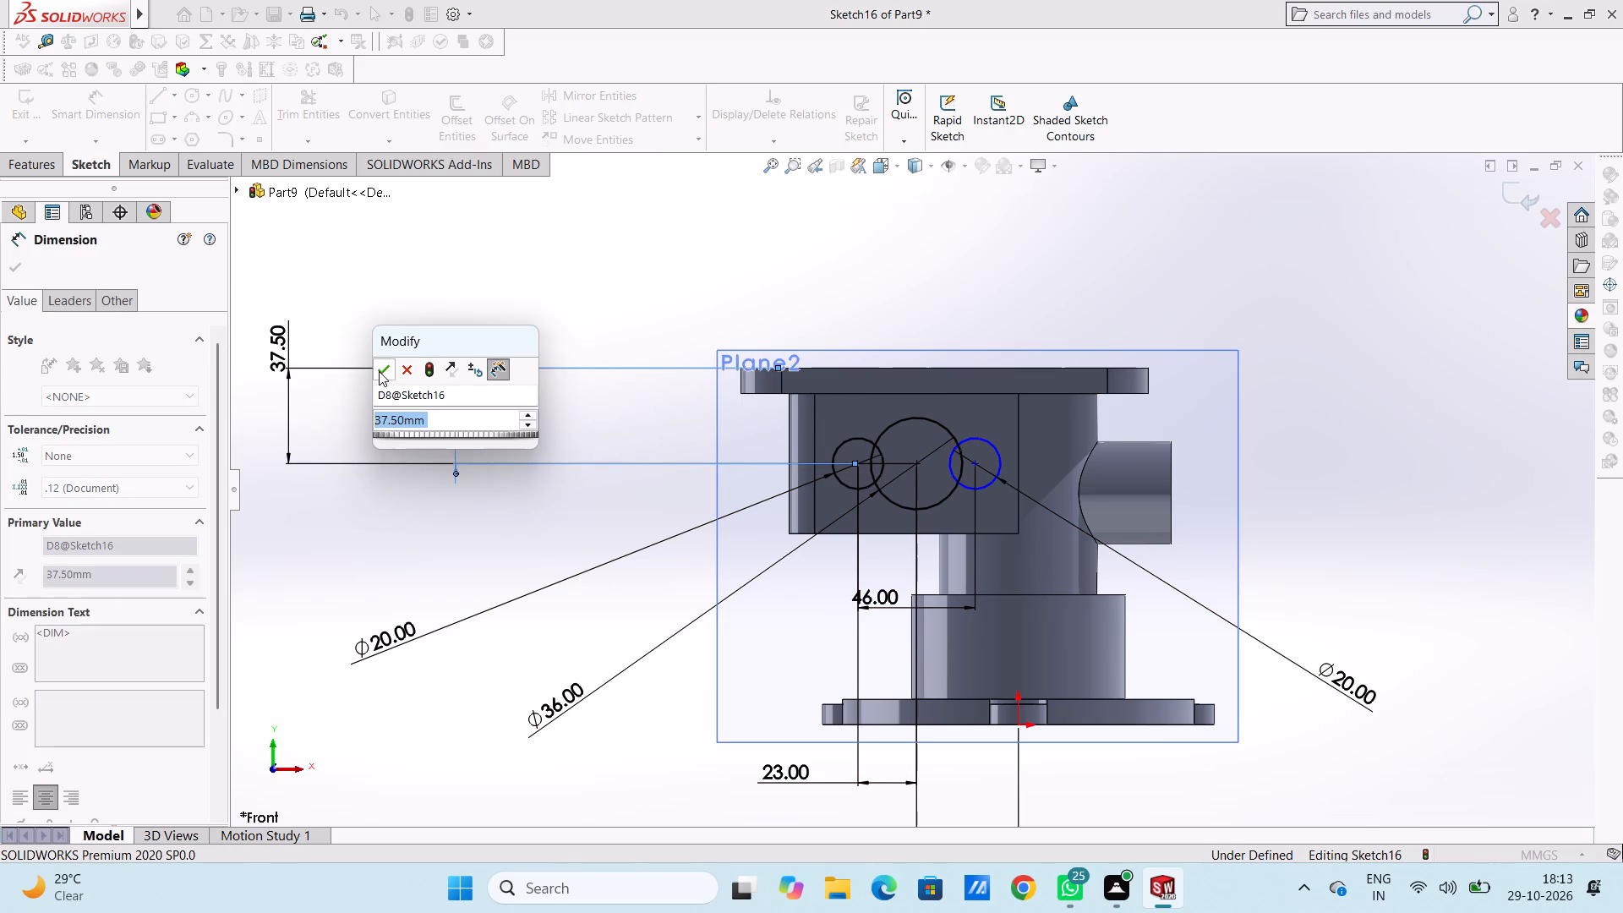
{"action": "left_click", "coordinate": [378, 371]}
{"action": "left_click", "coordinate": [432, 281]}
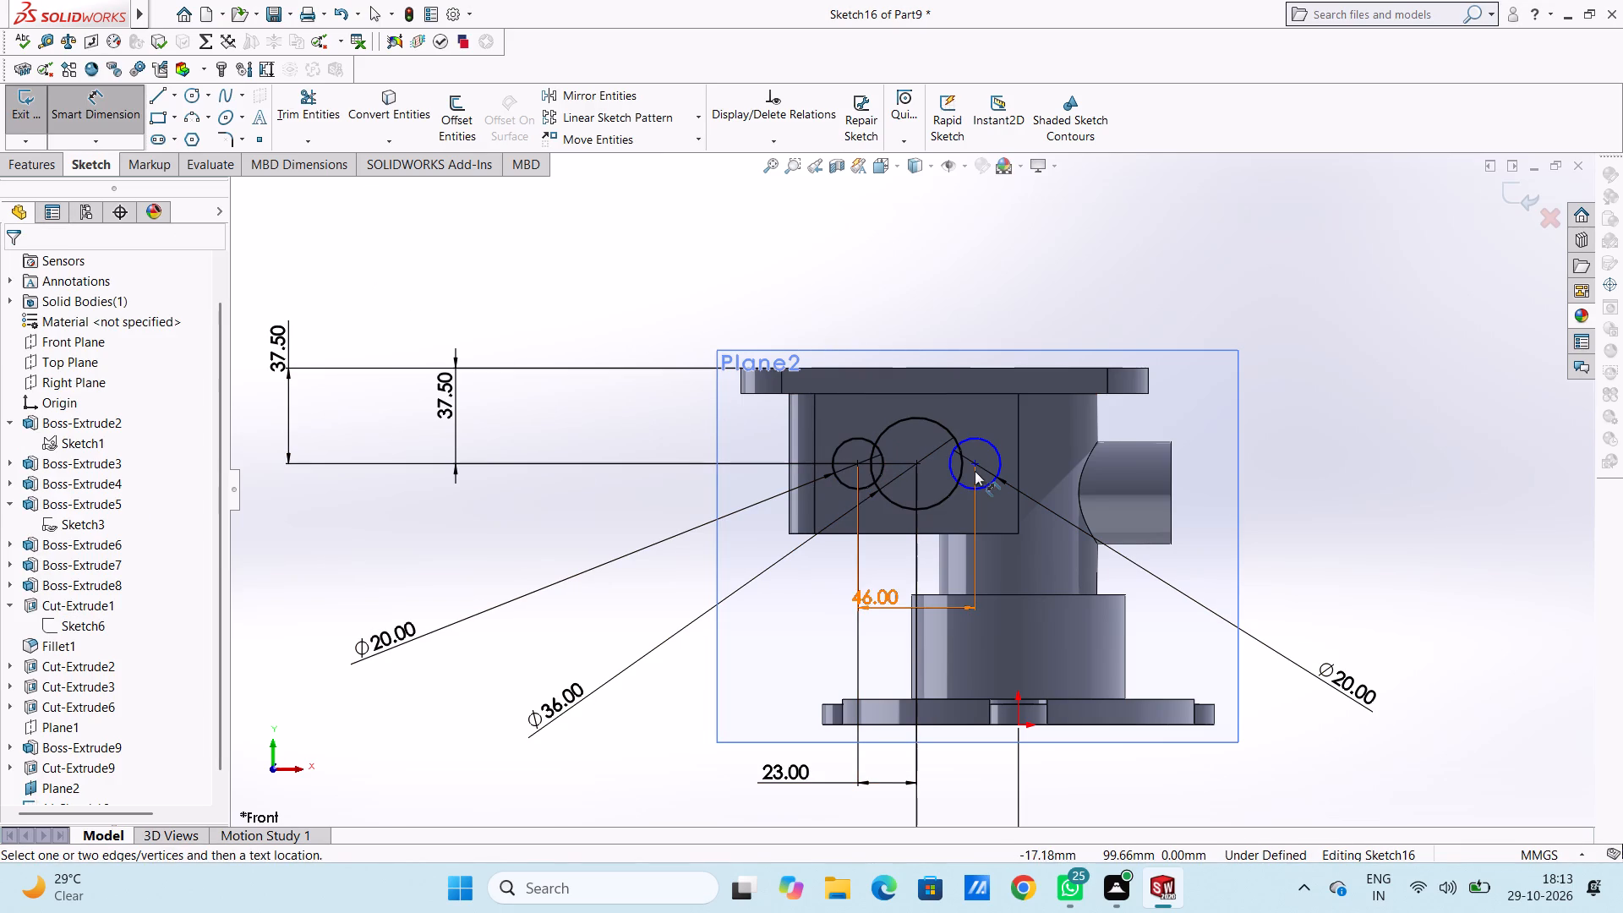
Dimension the centre of the small circle nearer the side pipe vertically from the top flange's upper edge, keeping the drawn distance.
{"action": "left_click", "coordinate": [975, 471]}
{"action": "left_click", "coordinate": [992, 289]}
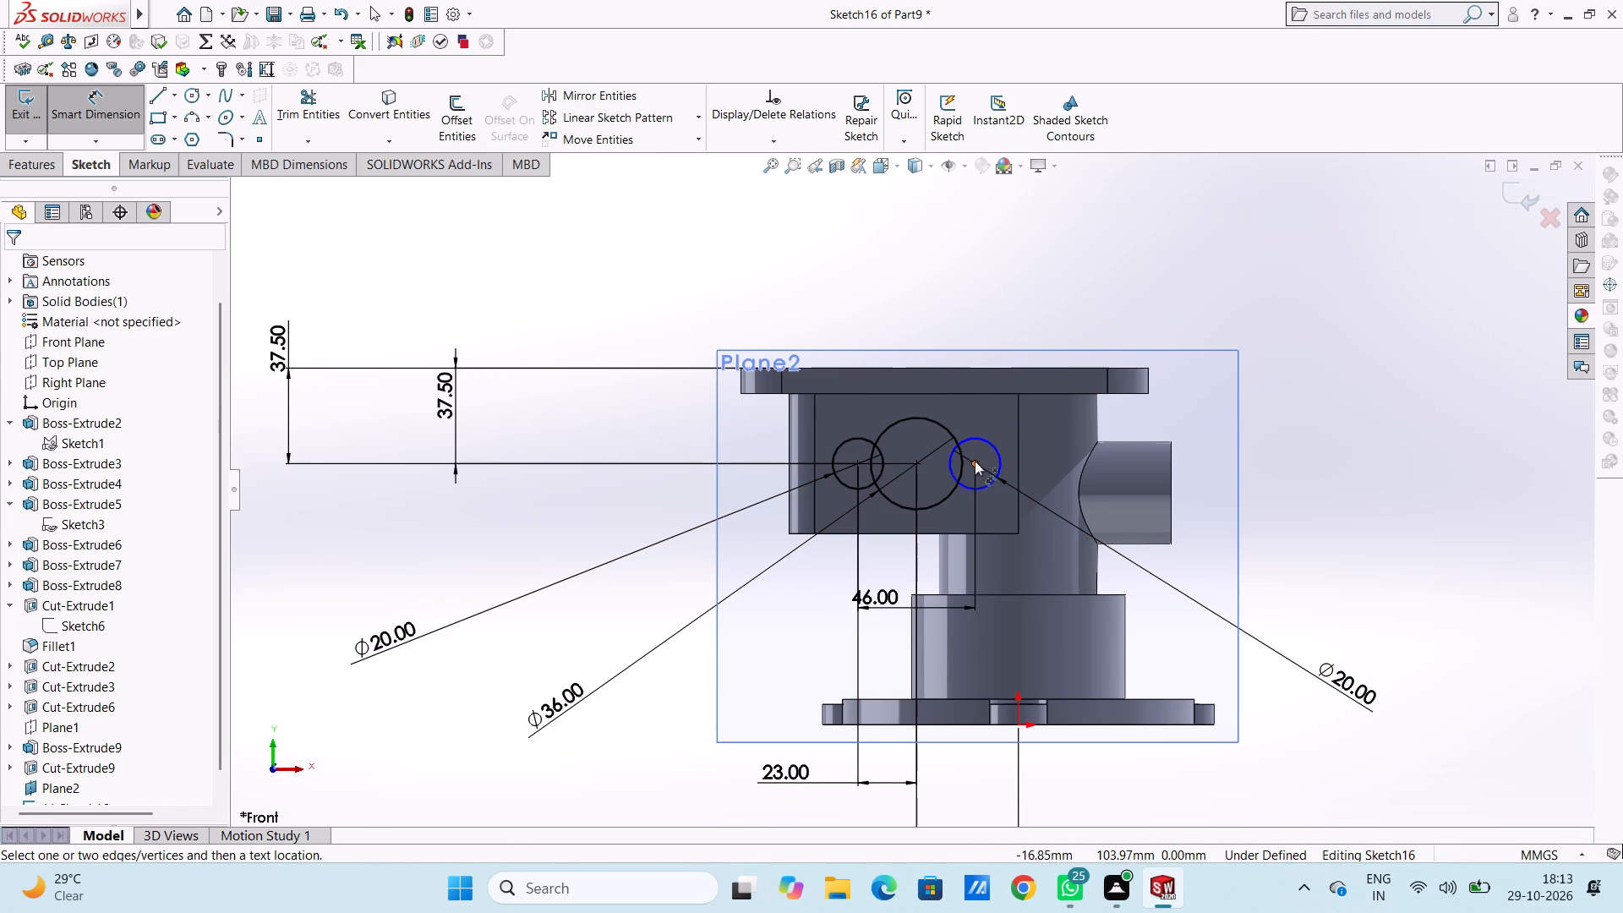
{"action": "left_click", "coordinate": [975, 461]}
{"action": "left_click", "coordinate": [980, 367]}
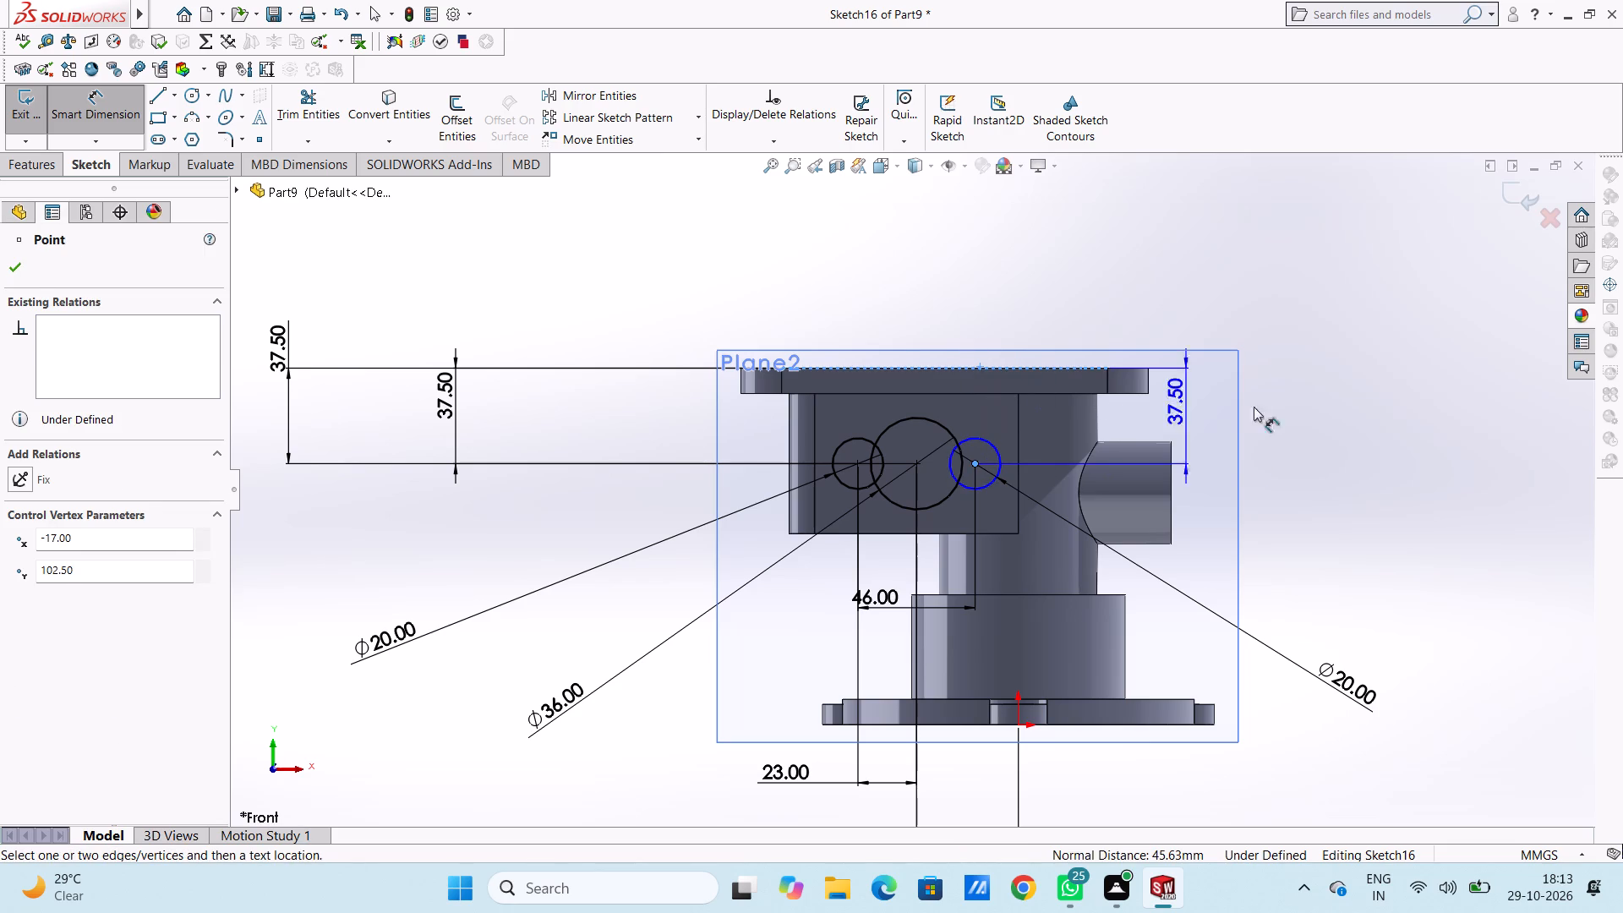
{"action": "left_click", "coordinate": [1418, 413]}
{"action": "left_click", "coordinate": [1337, 382]}
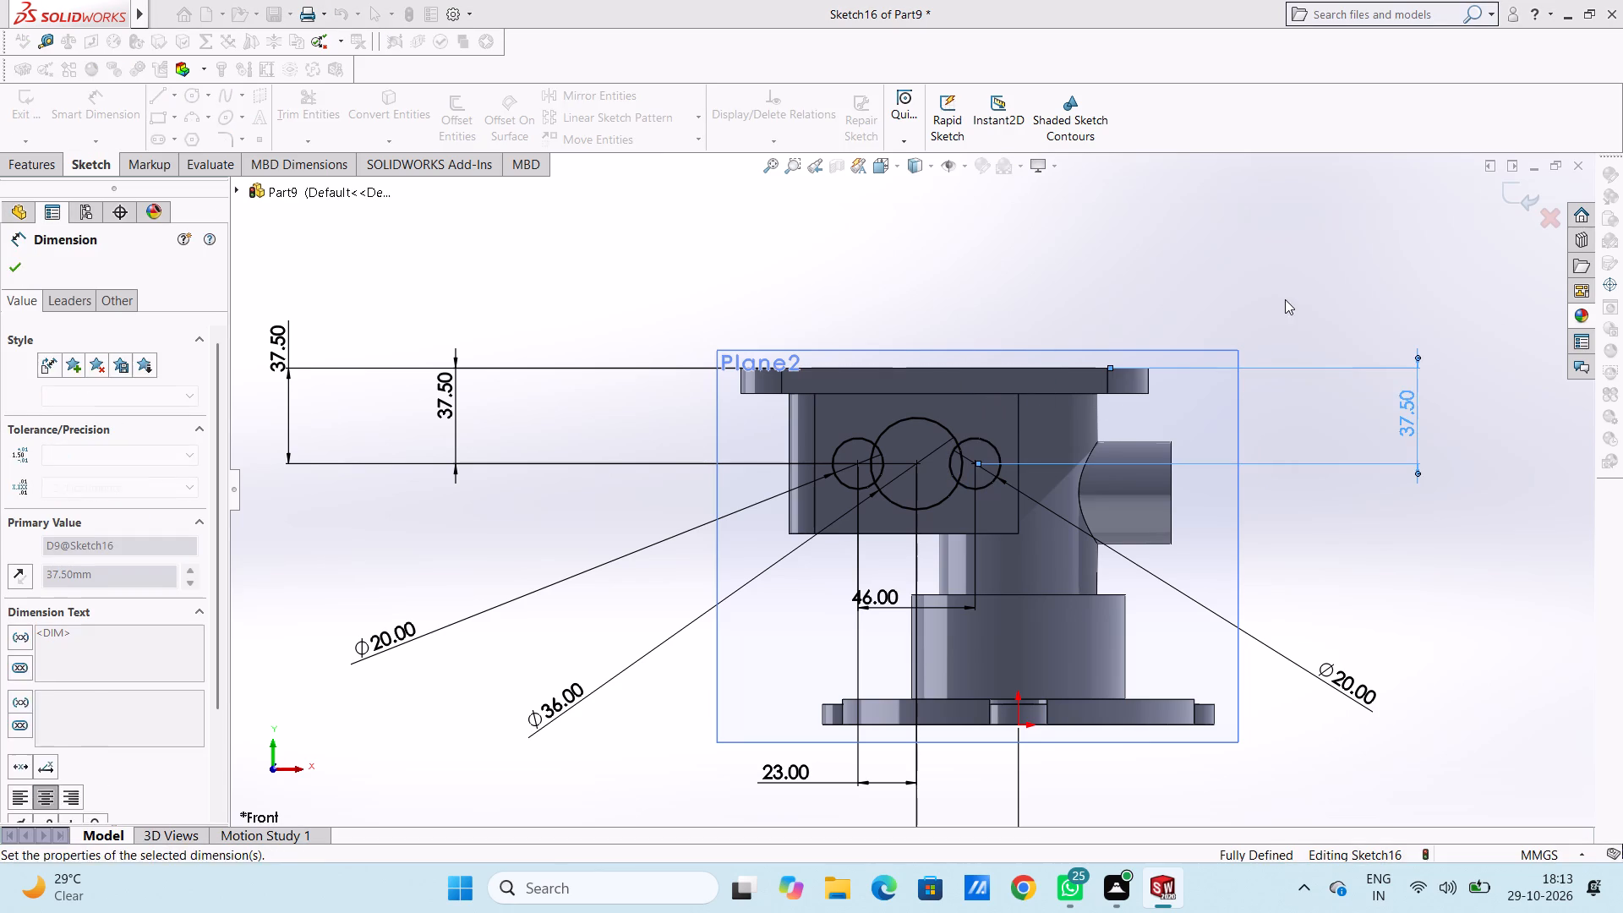
{"action": "left_click", "coordinate": [1285, 298]}
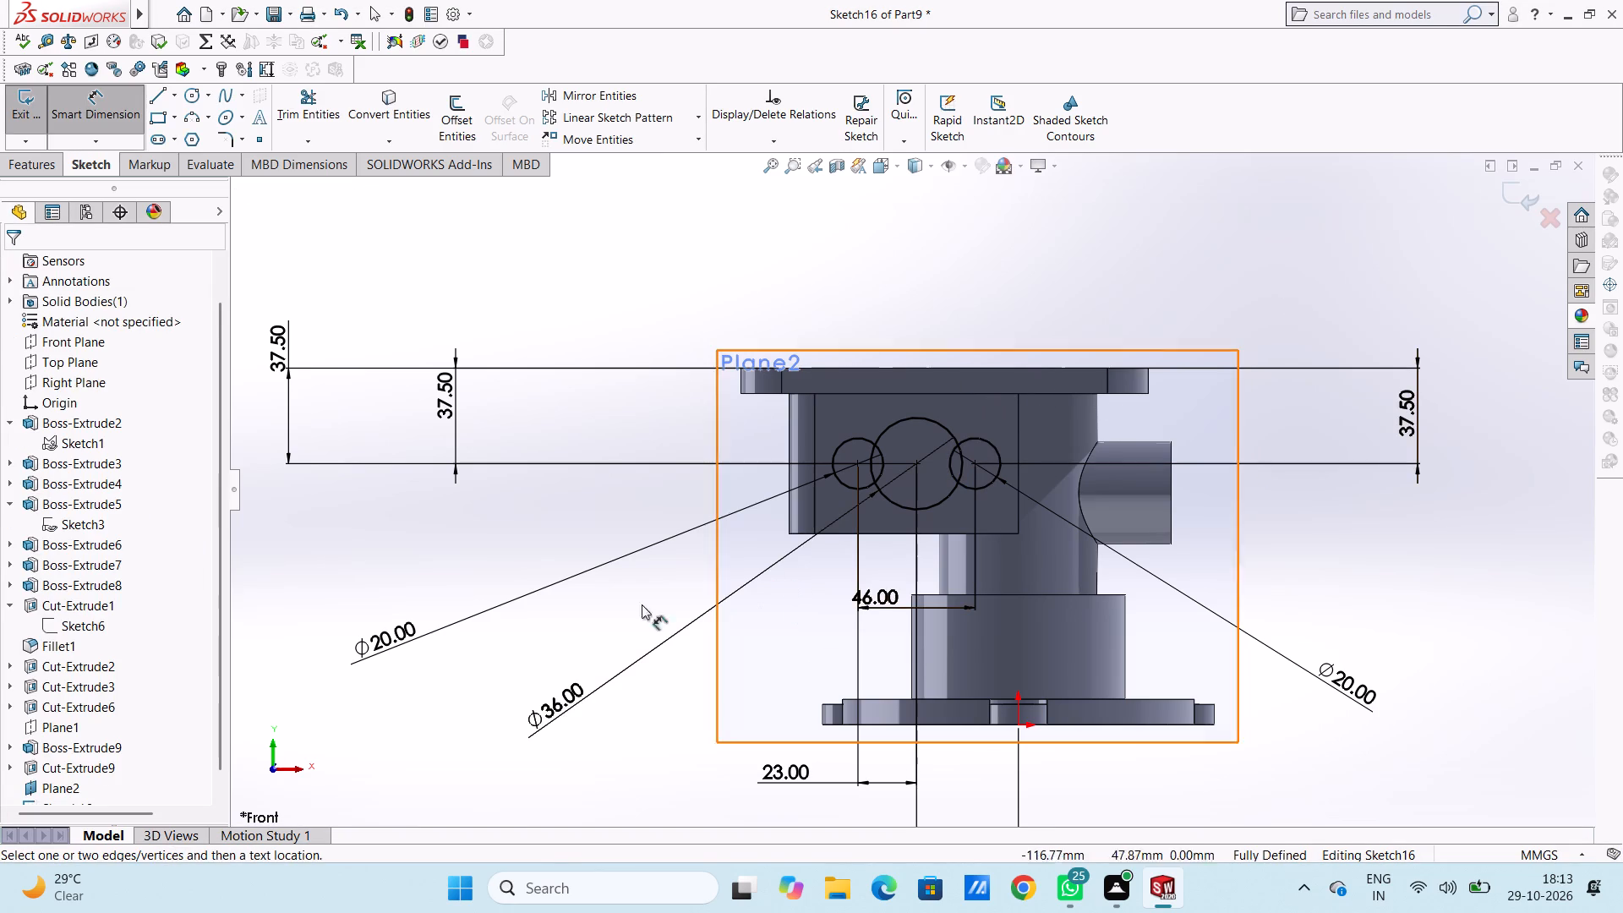
{"action": "scroll", "coordinate": [1050, 511], "scroll_direction": "down", "scroll_amount": 3}
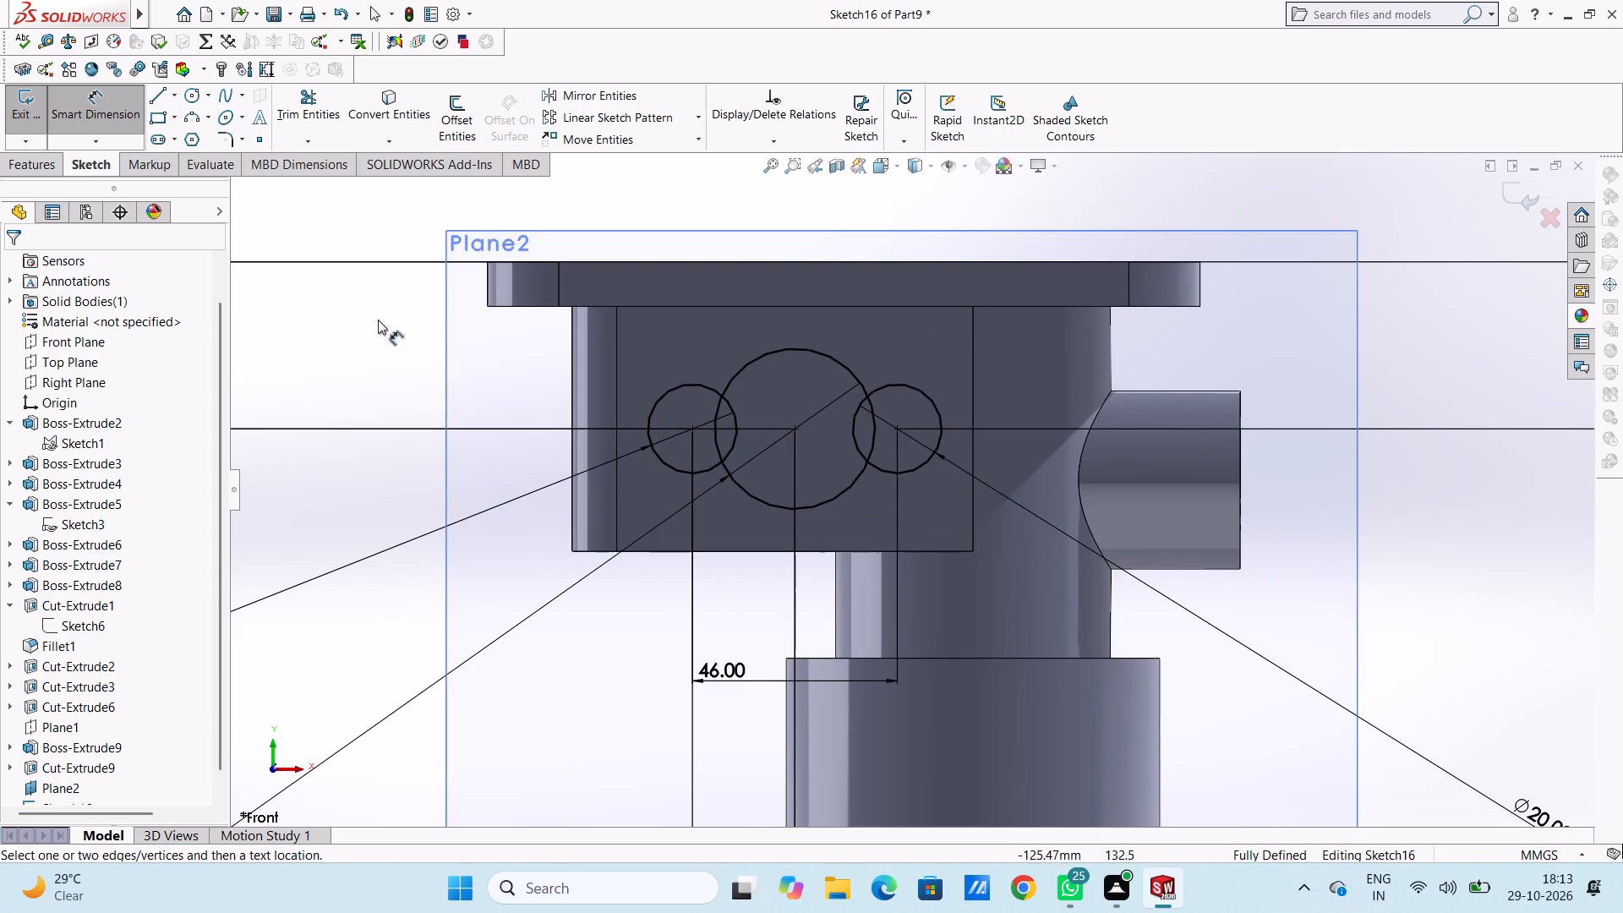
Draw an upper tangent line about 21.6 mm long from the small circle farther from the side pipe to the large circle.
{"action": "left_click", "coordinate": [361, 321]}
{"action": "left_click", "coordinate": [117, 84]}
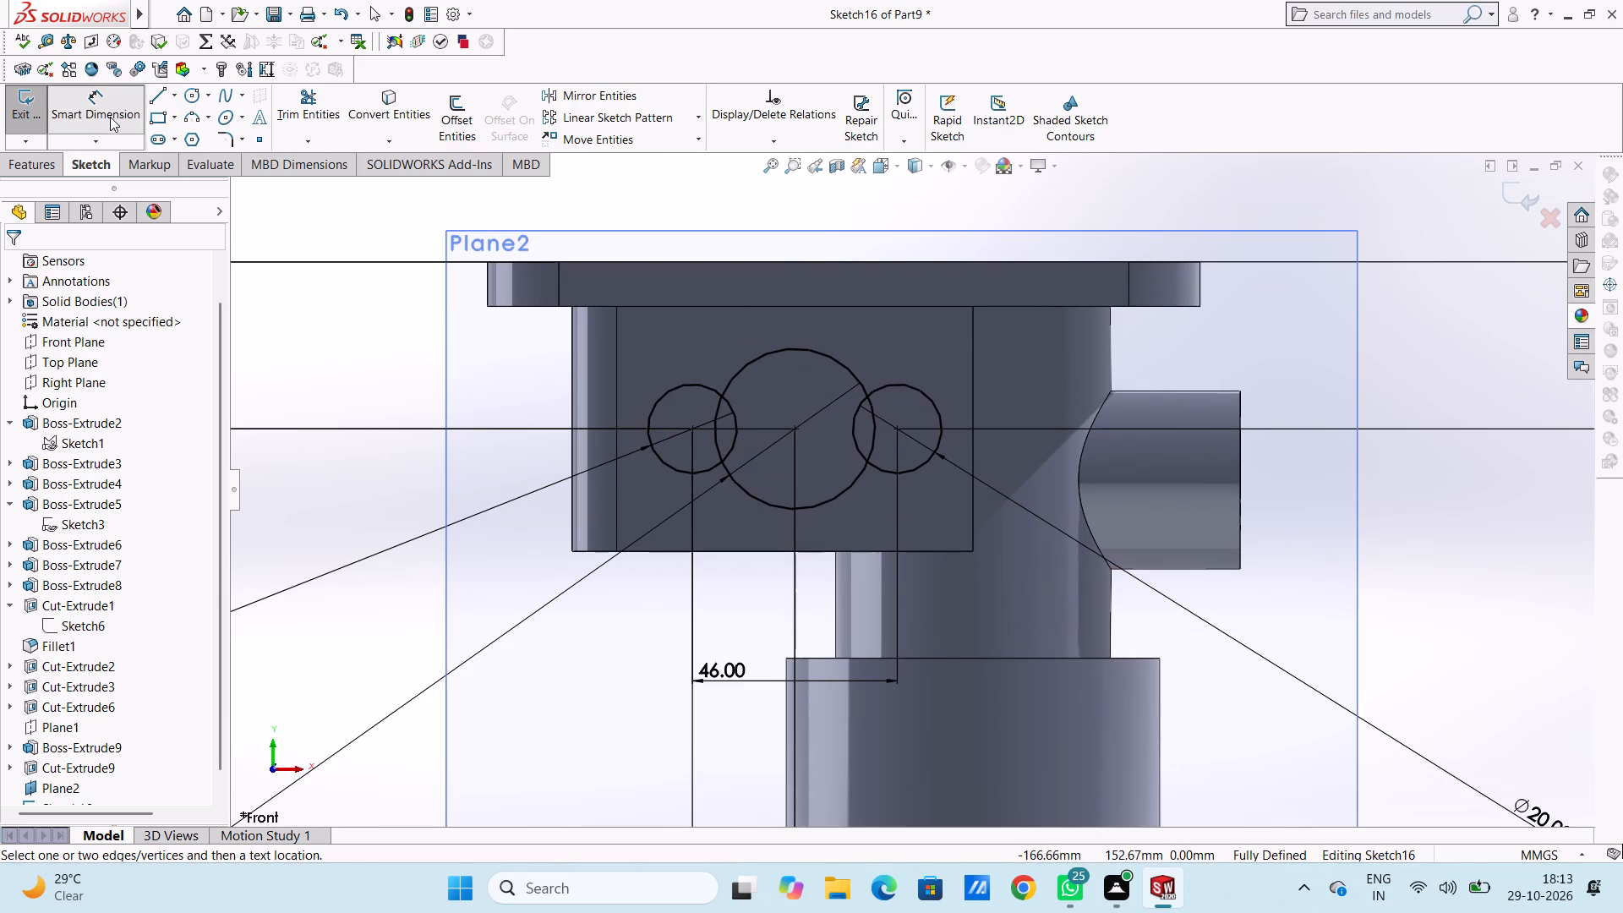
{"action": "left_click", "coordinate": [110, 117]}
{"action": "left_click", "coordinate": [160, 97]}
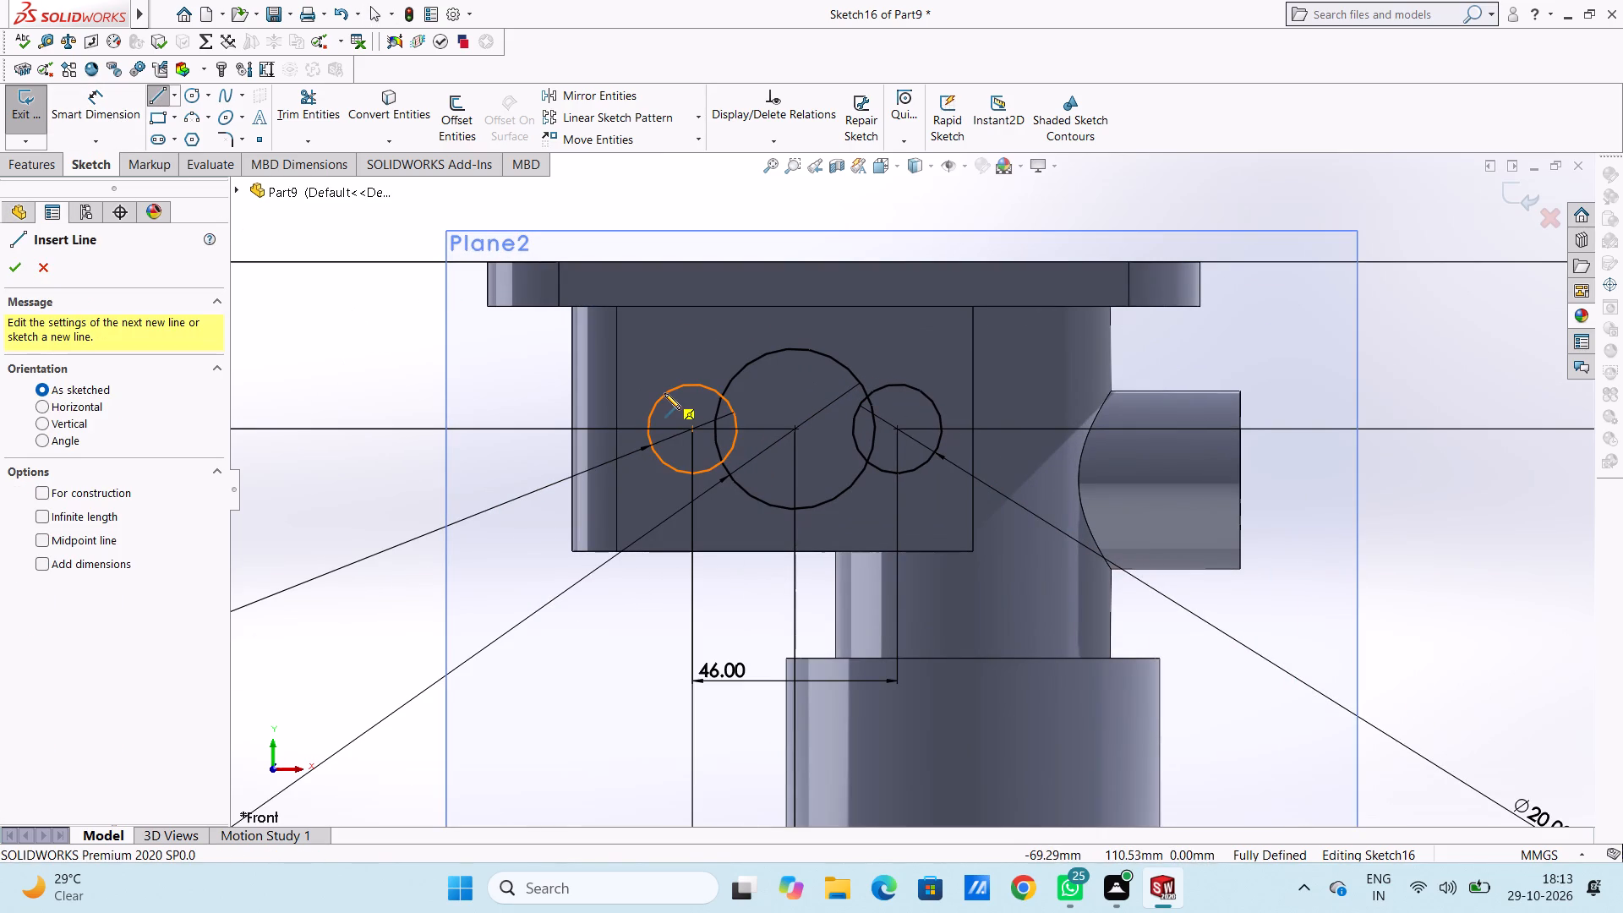
{"action": "left_click", "coordinate": [671, 389]}
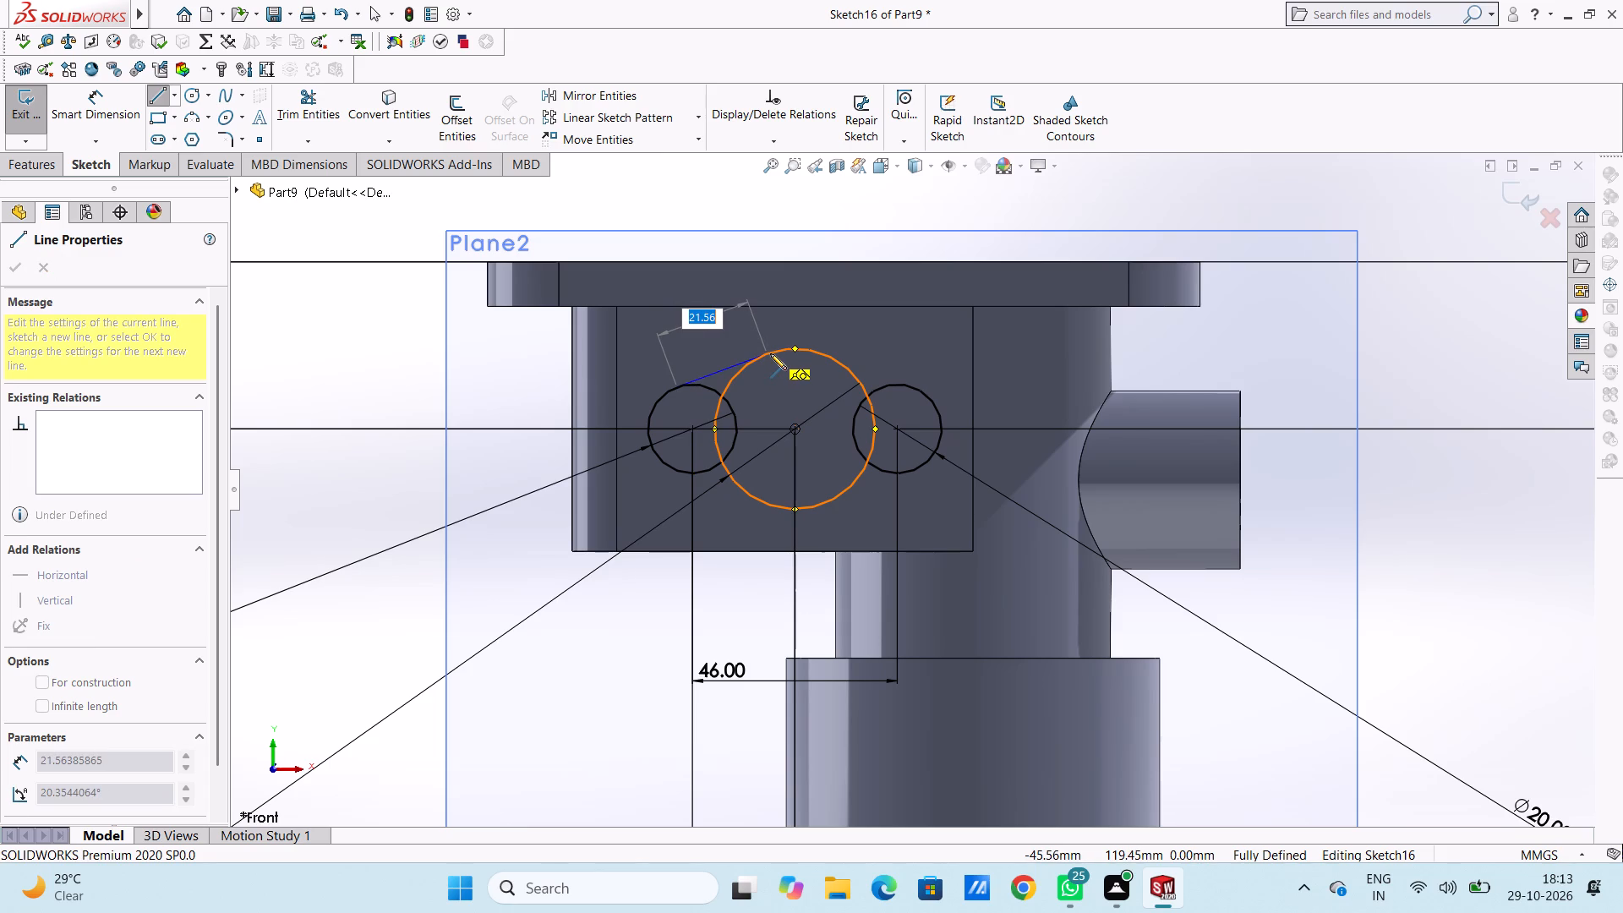
{"action": "left_click", "coordinate": [770, 353]}
{"action": "scroll", "coordinate": [759, 221], "scroll_direction": "up", "scroll_amount": 4}
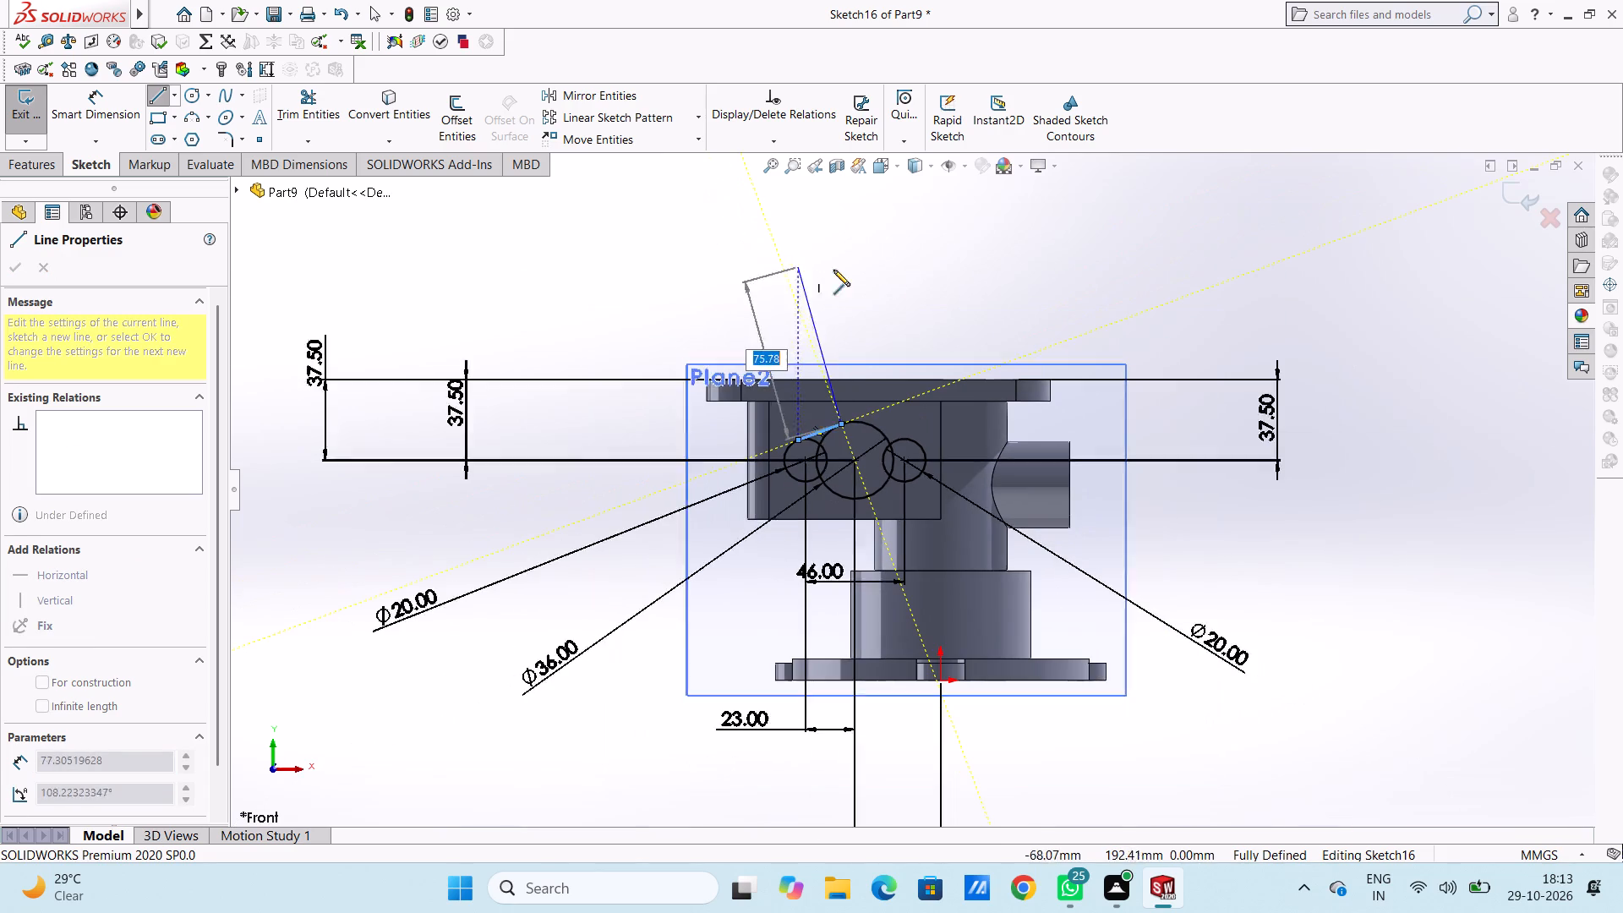
{"action": "right_click", "coordinate": [905, 265]}
{"action": "left_click", "coordinate": [920, 278]}
{"action": "left_click", "coordinate": [907, 275]}
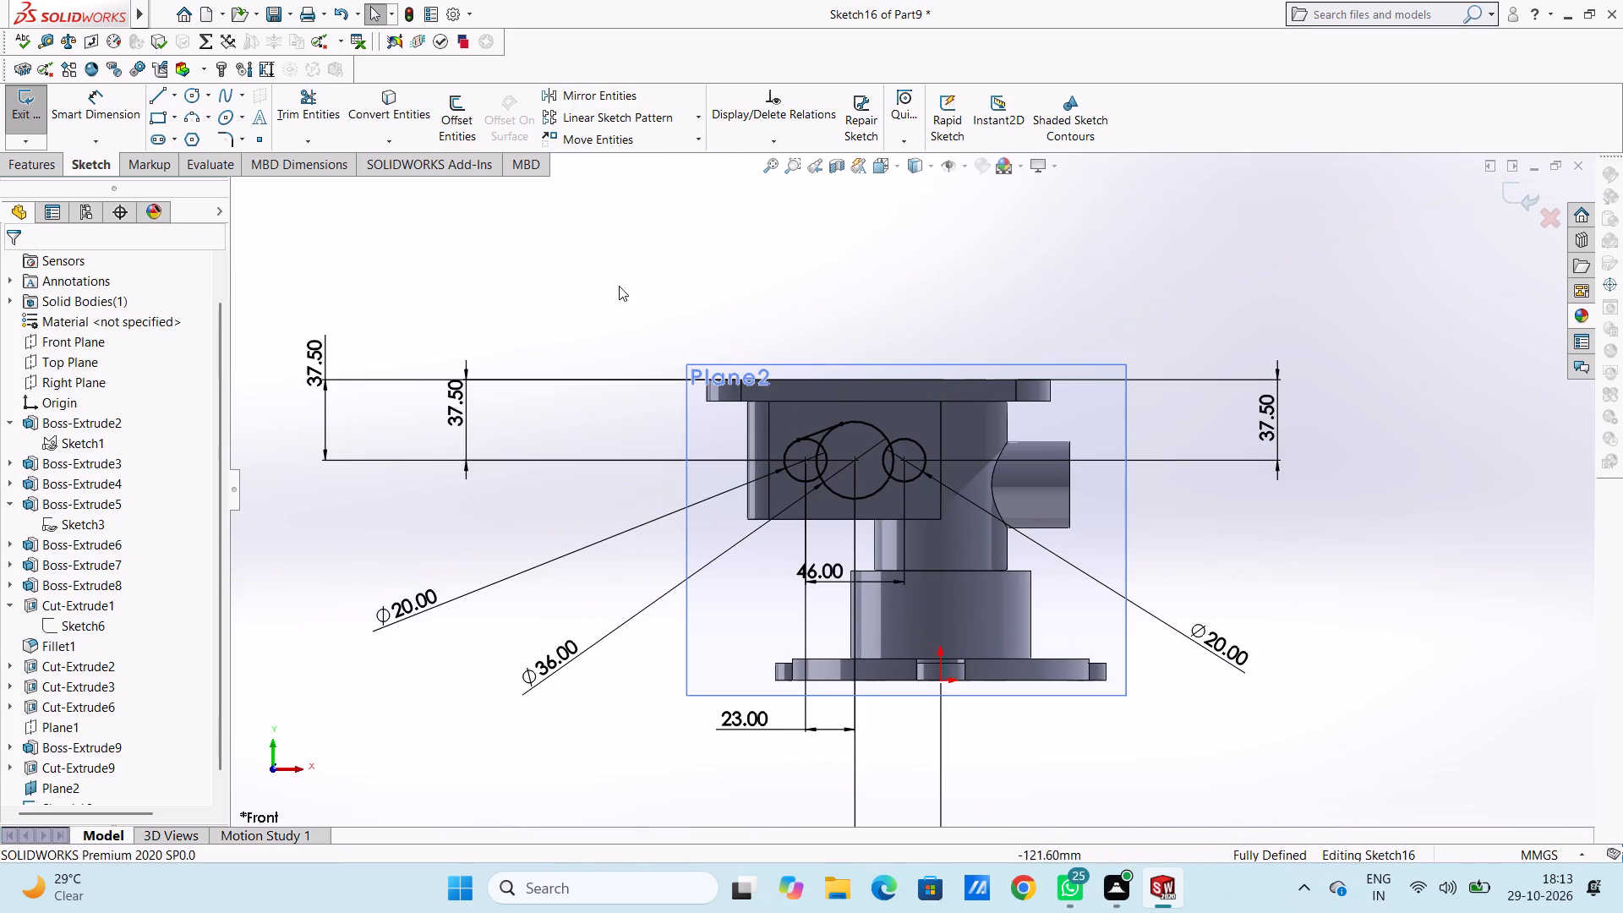
Draw an upper tangent line about 21.6 mm long from the small circle nearer the side pipe to the large circle.
{"action": "left_click", "coordinate": [162, 96]}
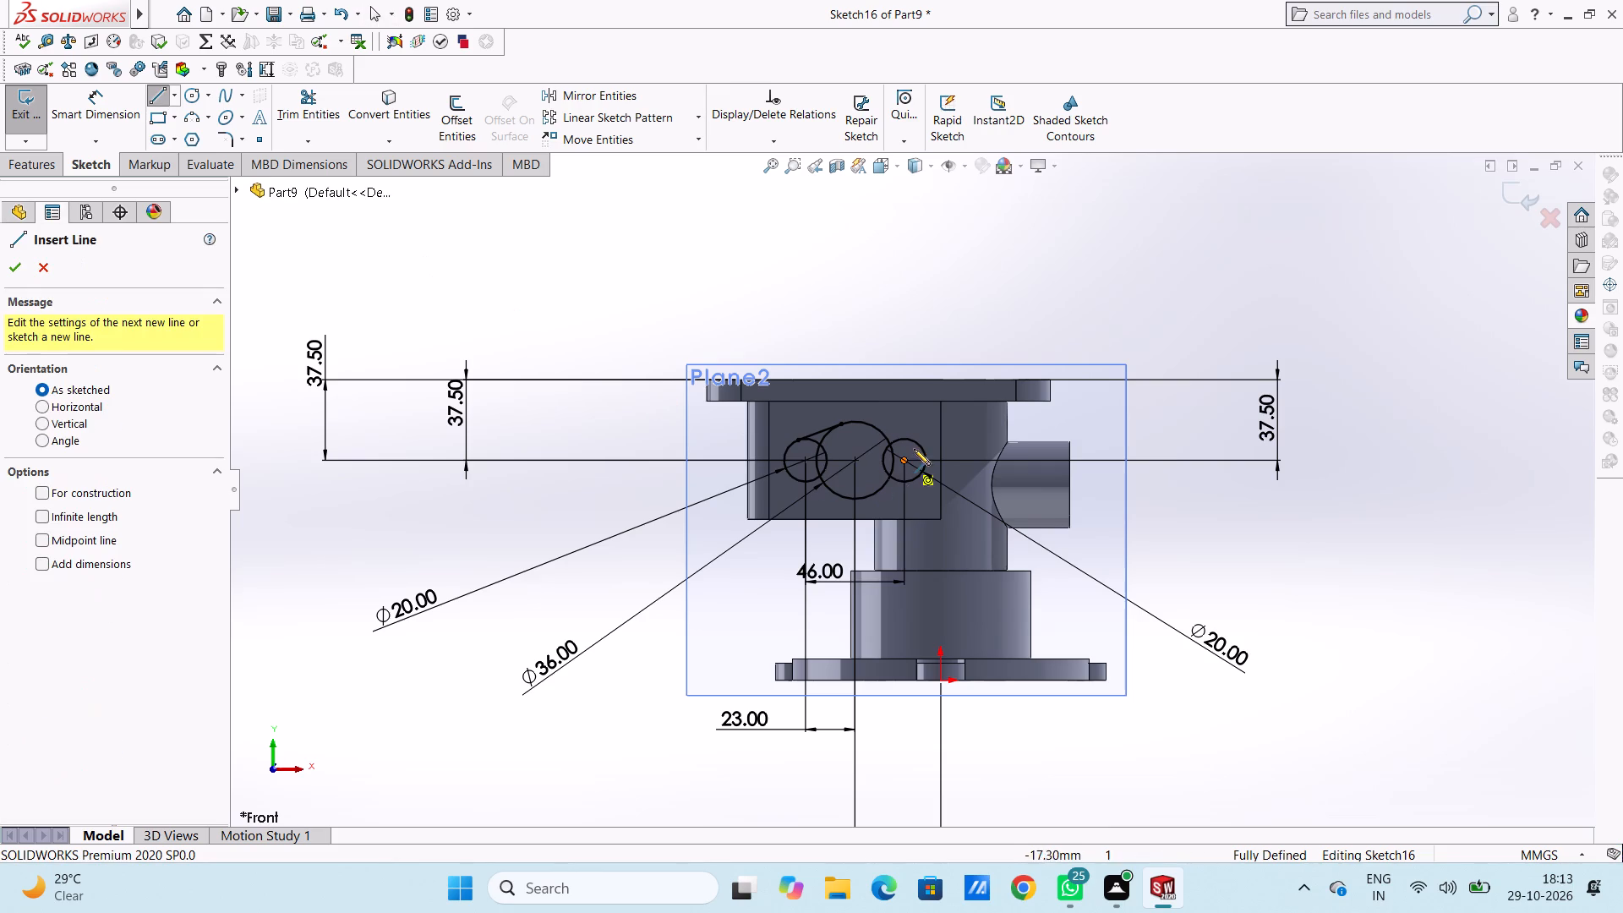
{"action": "left_click", "coordinate": [918, 446]}
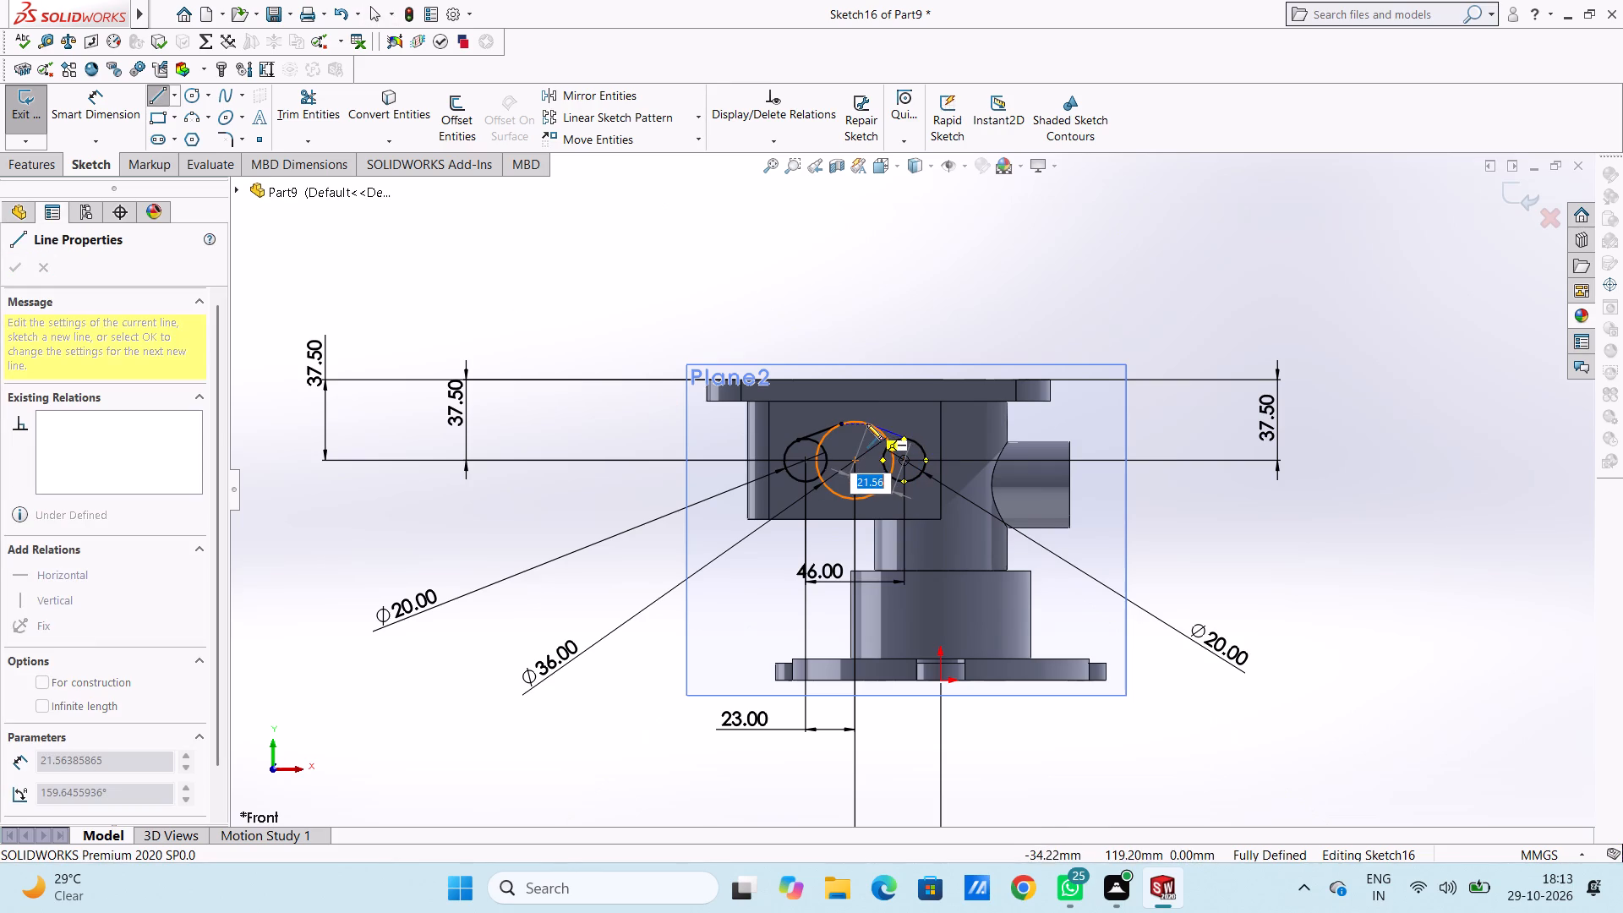
{"action": "left_click", "coordinate": [866, 424]}
{"action": "right_click", "coordinate": [969, 235]}
{"action": "left_click", "coordinate": [983, 243]}
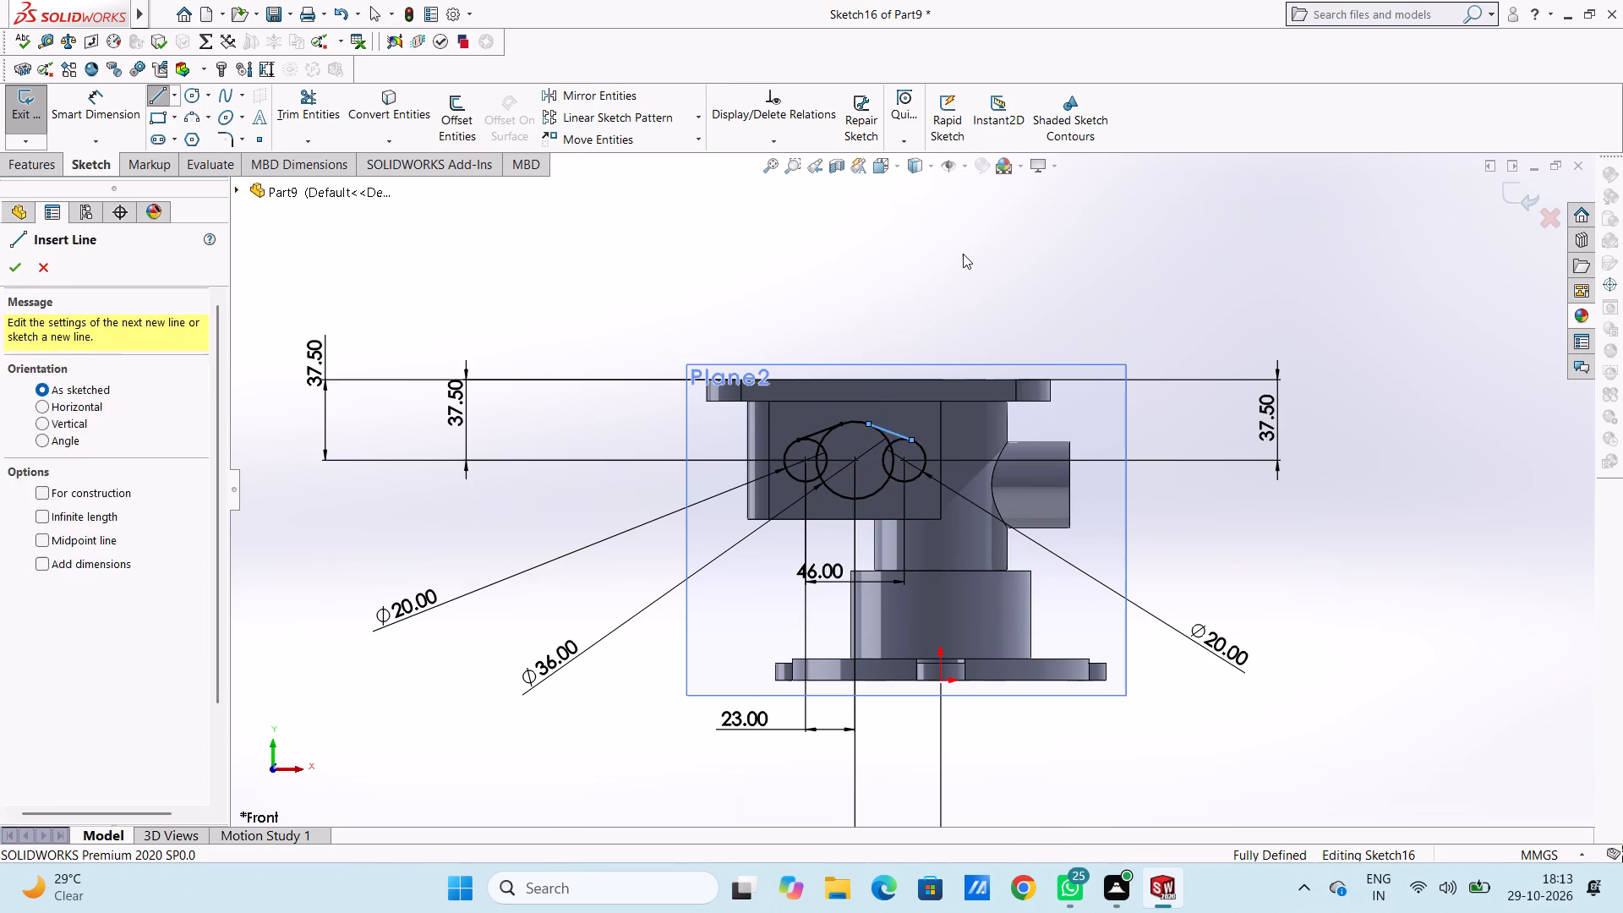
{"action": "left_click", "coordinate": [953, 254]}
Draw a lower tangent line about 21.6 mm long from the small circle farther from the side pipe to the large circle.
{"action": "left_click", "coordinate": [151, 98]}
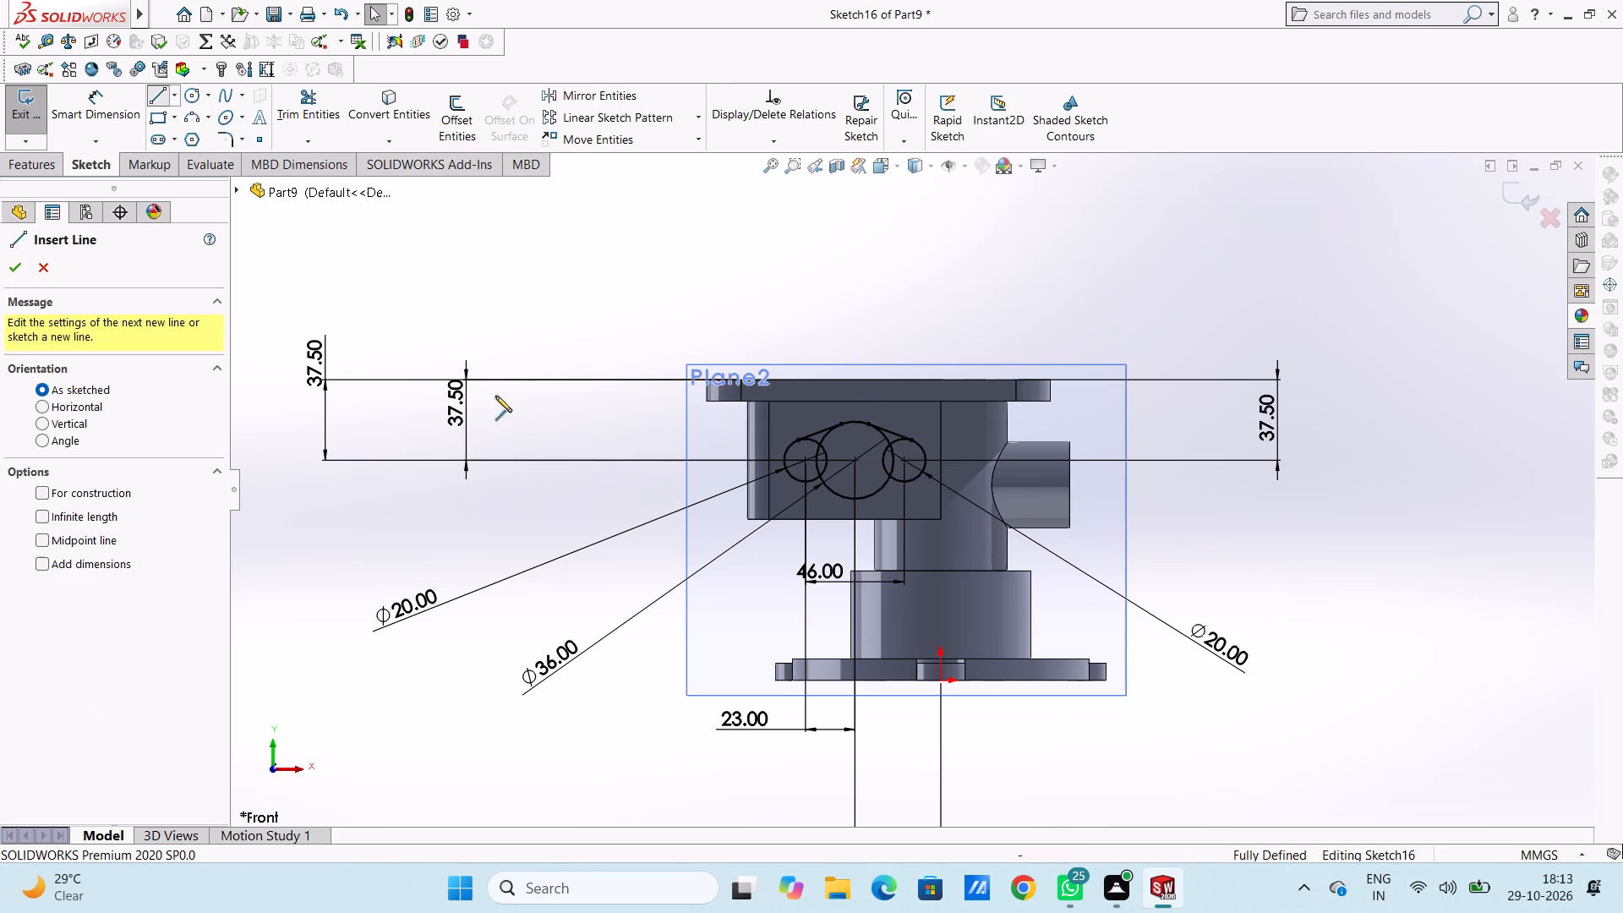
{"action": "scroll", "coordinate": [931, 471], "scroll_direction": "down", "scroll_amount": 3}
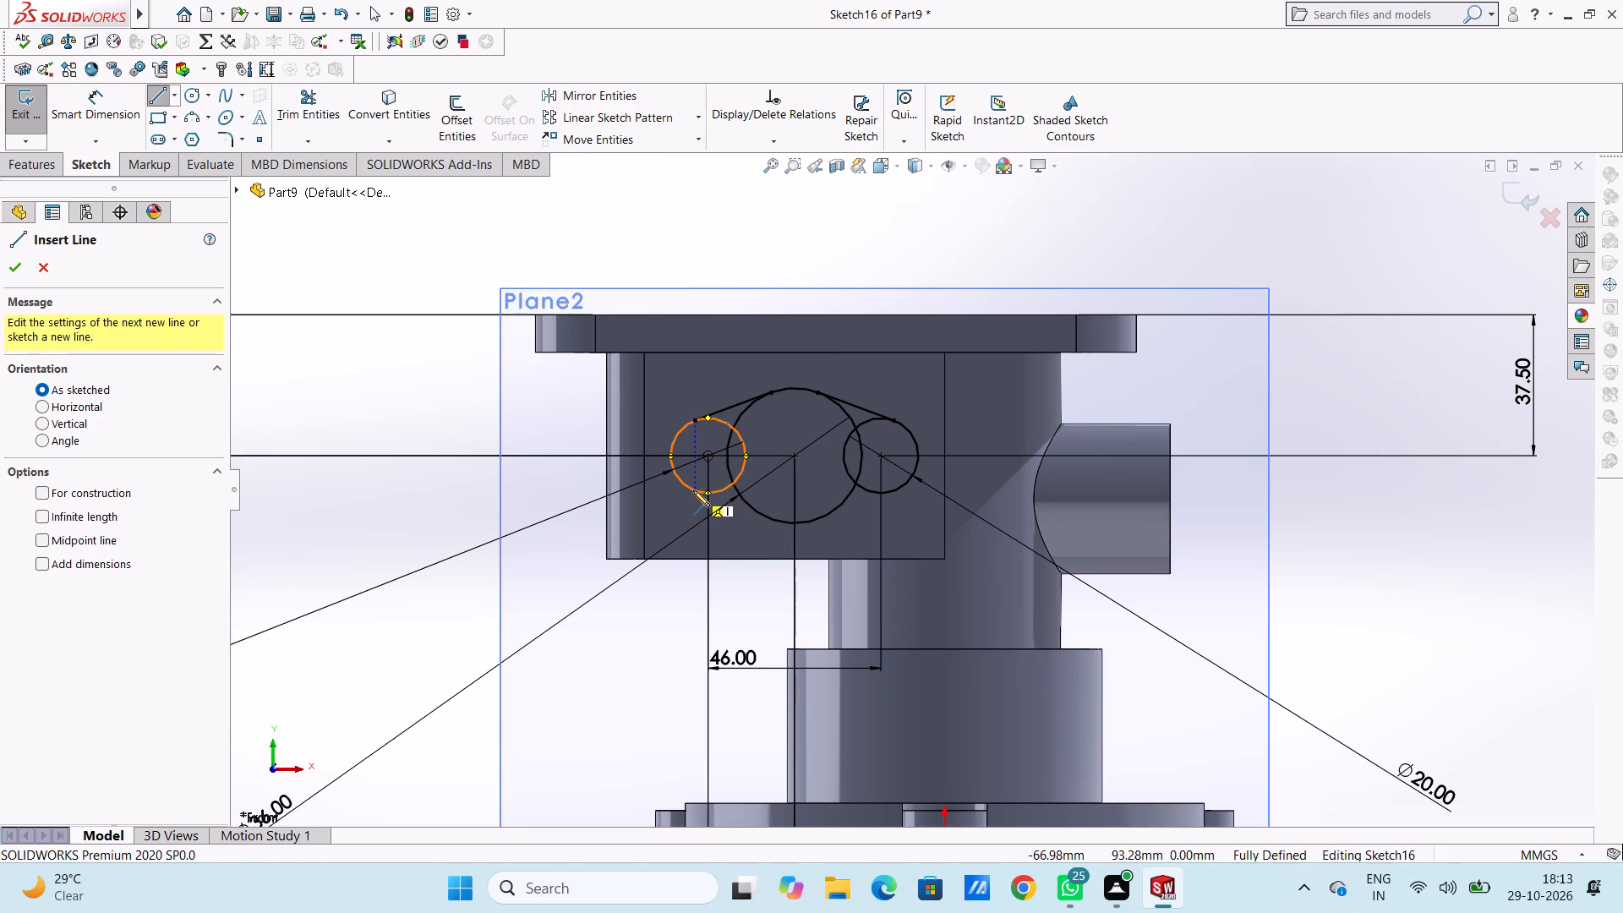
{"action": "left_click", "coordinate": [693, 490]}
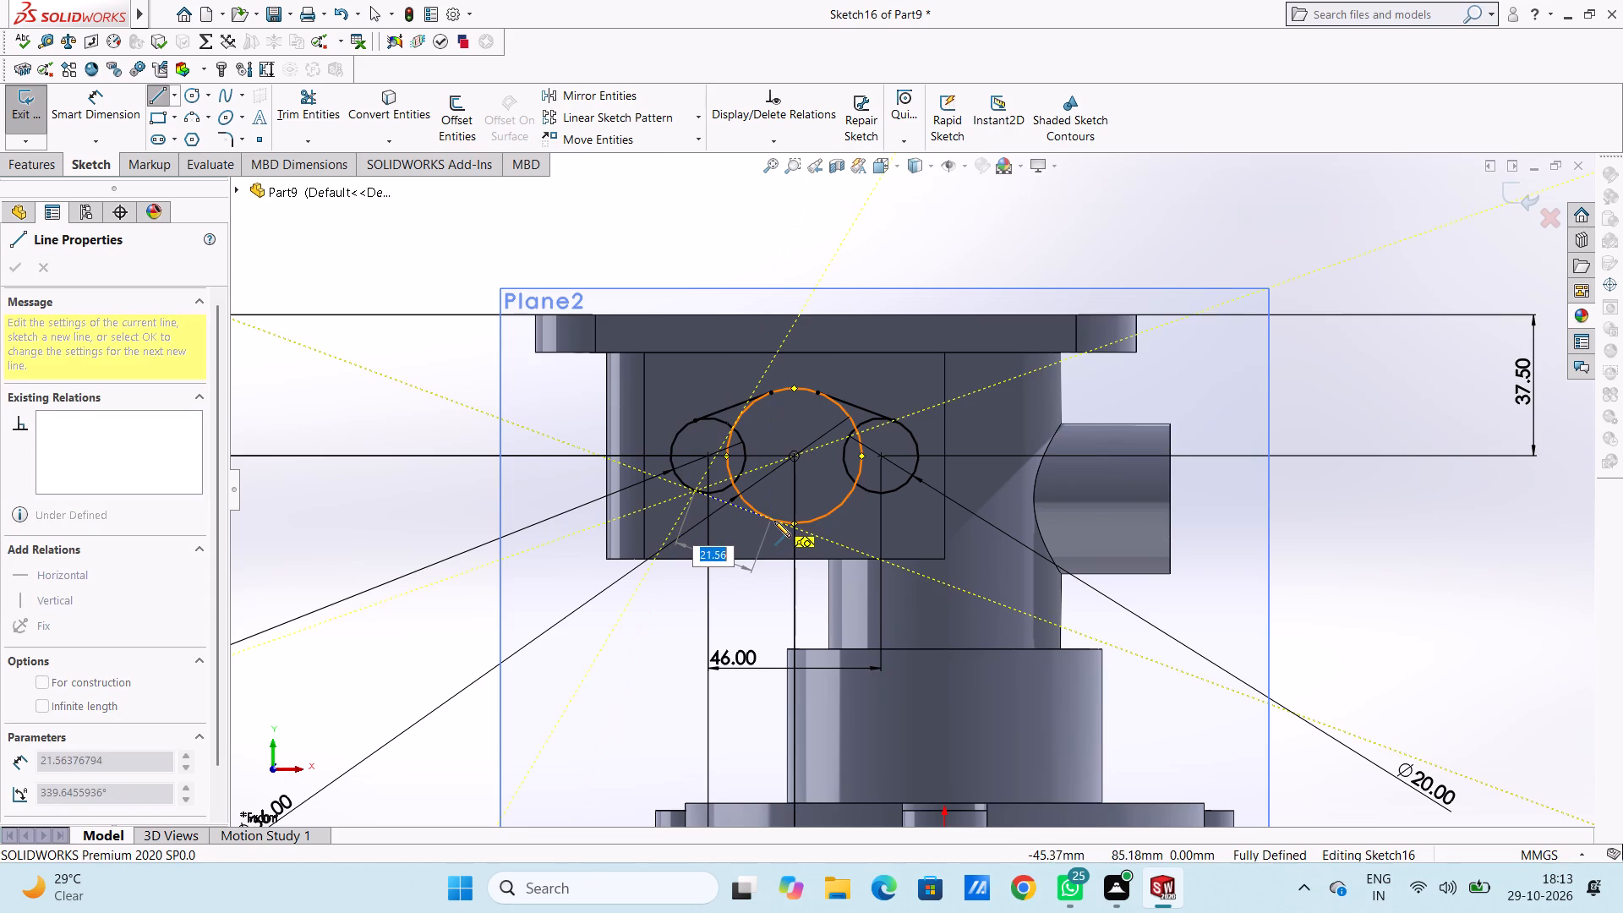
{"action": "left_click", "coordinate": [774, 521]}
{"action": "right_click", "coordinate": [789, 245]}
{"action": "left_click", "coordinate": [804, 256]}
{"action": "left_click", "coordinate": [768, 242]}
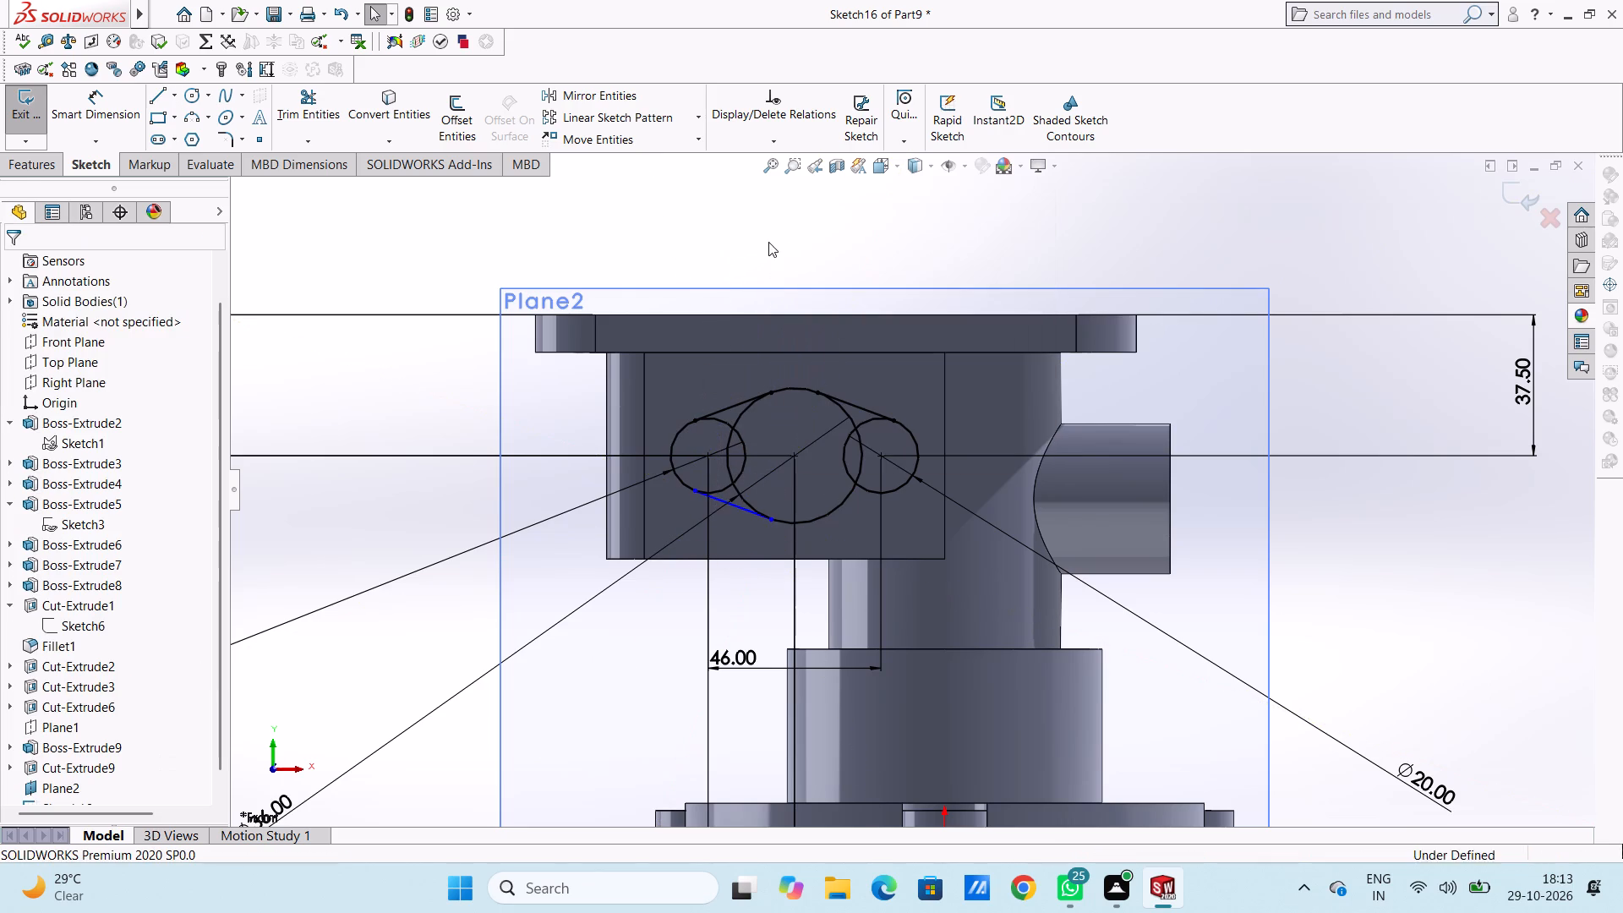
Draw a lower tangent line about 21.6 mm long from the large circle to the small circle nearer the side pipe.
{"action": "left_click", "coordinate": [160, 101]}
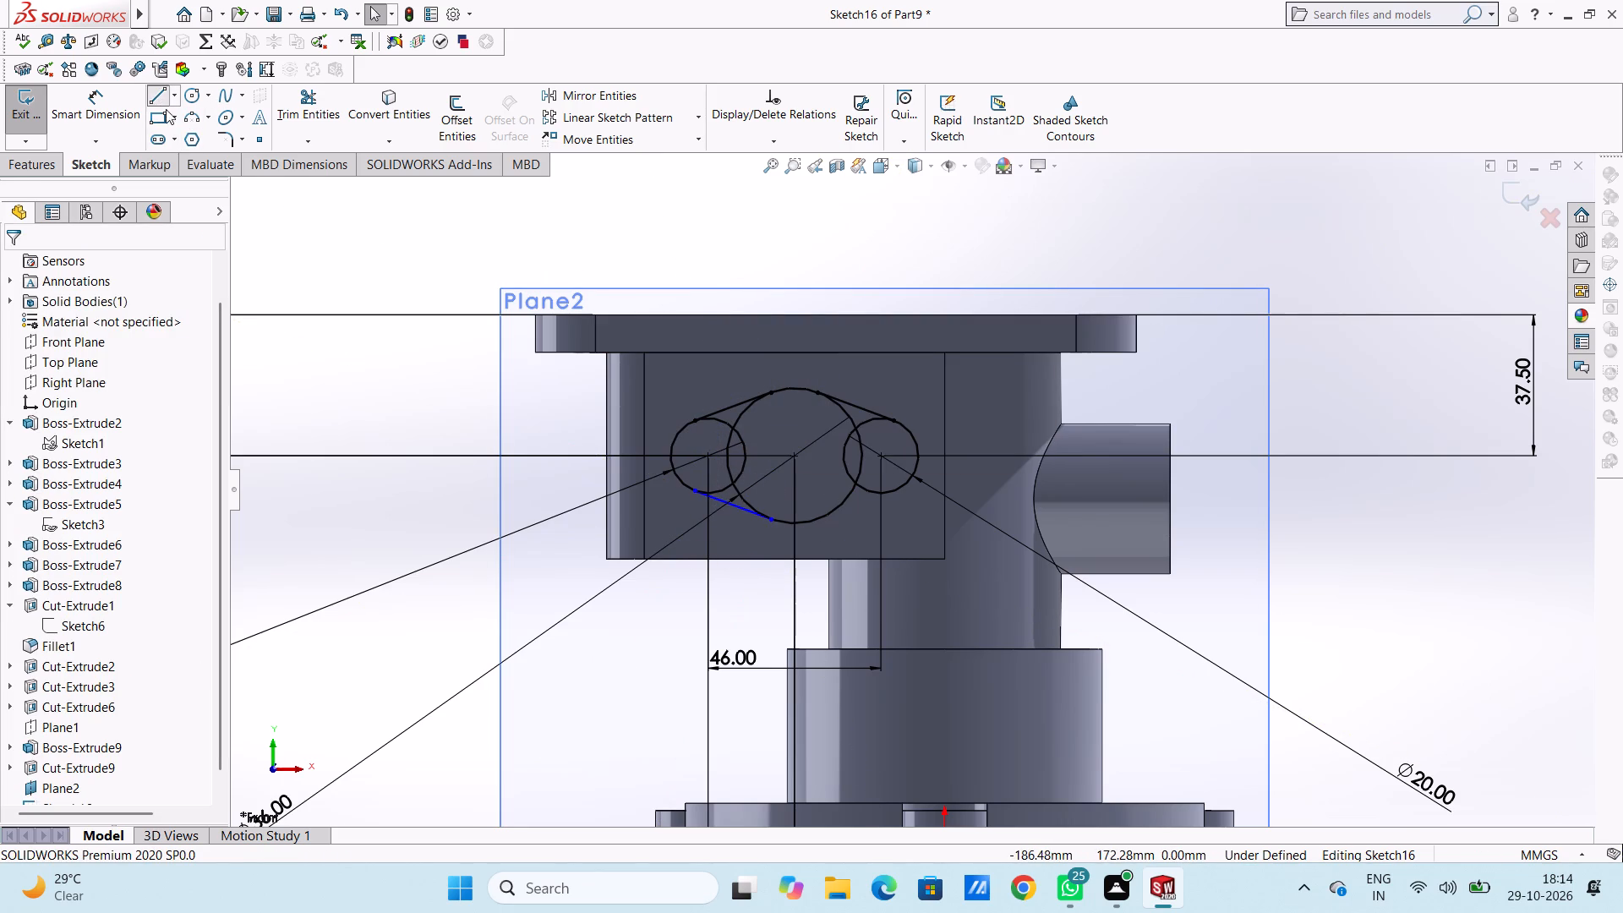
{"action": "left_click", "coordinate": [816, 524]}
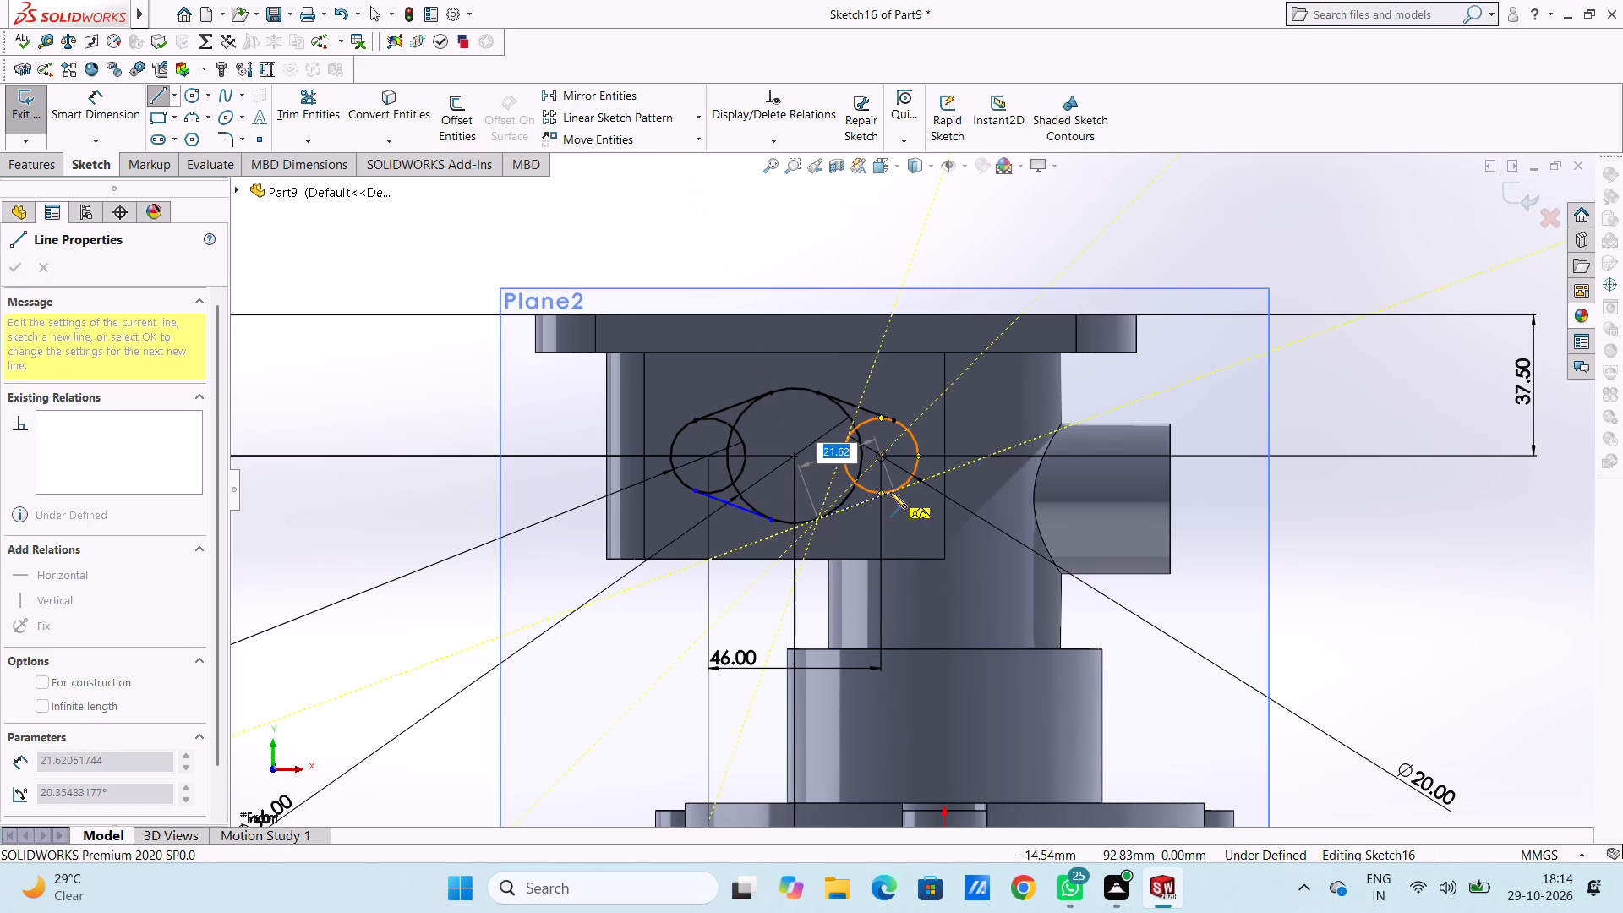
{"action": "left_click", "coordinate": [890, 492]}
{"action": "right_click", "coordinate": [889, 225]}
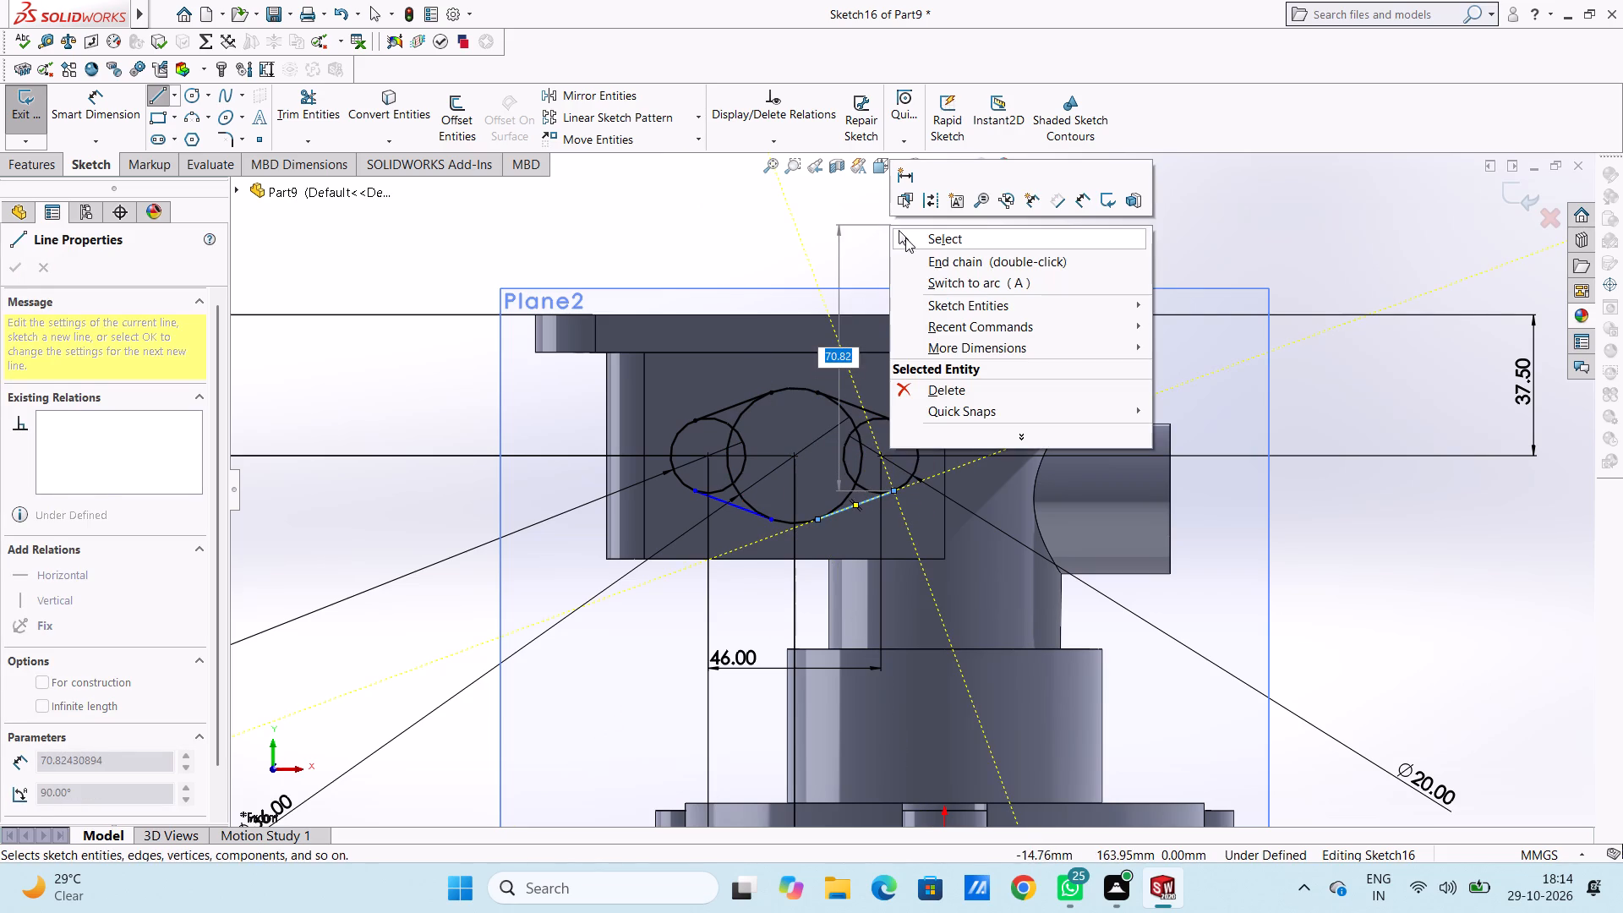
{"action": "left_click", "coordinate": [905, 238]}
{"action": "left_click", "coordinate": [817, 253]}
Trim away the inner arcs of all three circles, leaving only the closed outer outline of the flange profile.
{"action": "left_click", "coordinate": [314, 94]}
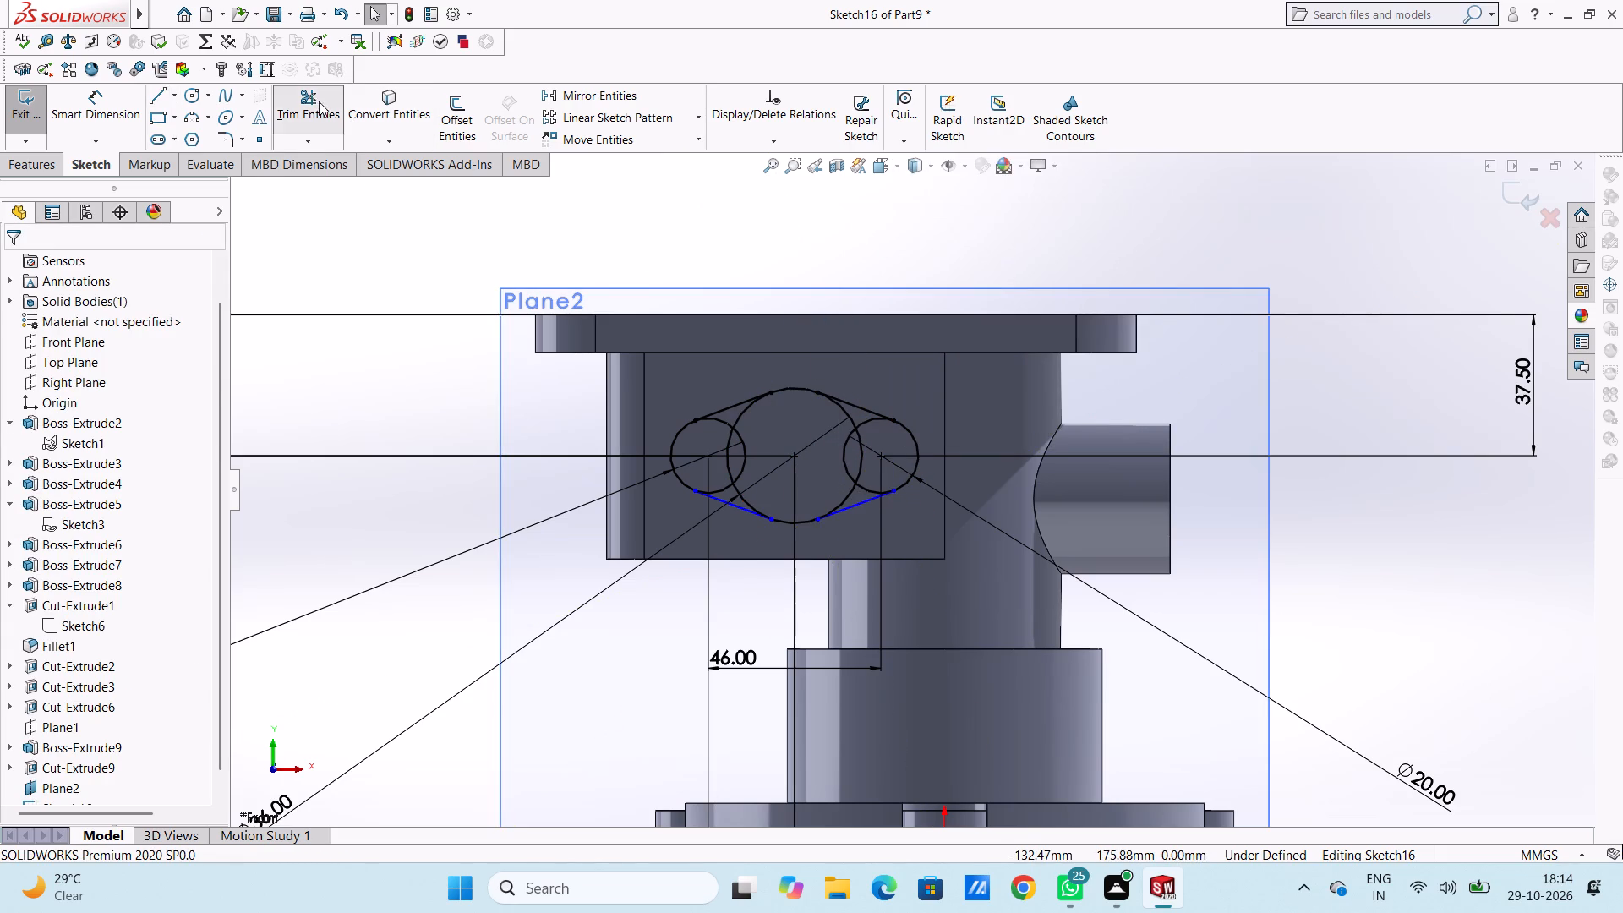
{"action": "left_click", "coordinate": [723, 420]}
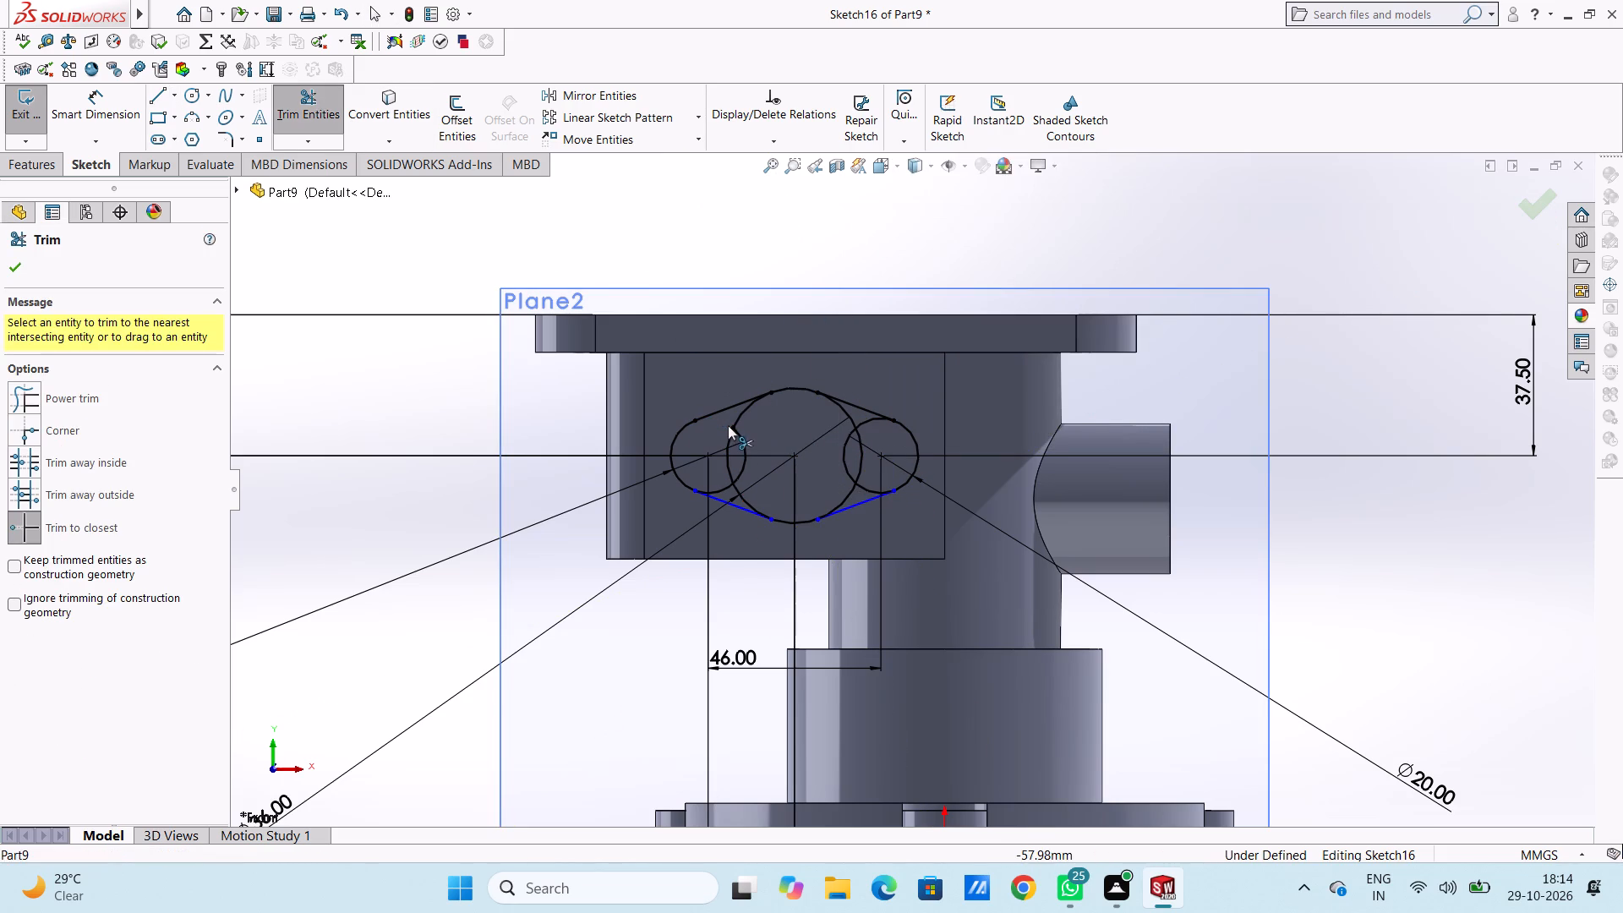
{"action": "left_click", "coordinate": [728, 425]}
{"action": "double_click", "coordinate": [730, 429]}
{"action": "left_click", "coordinate": [738, 435]}
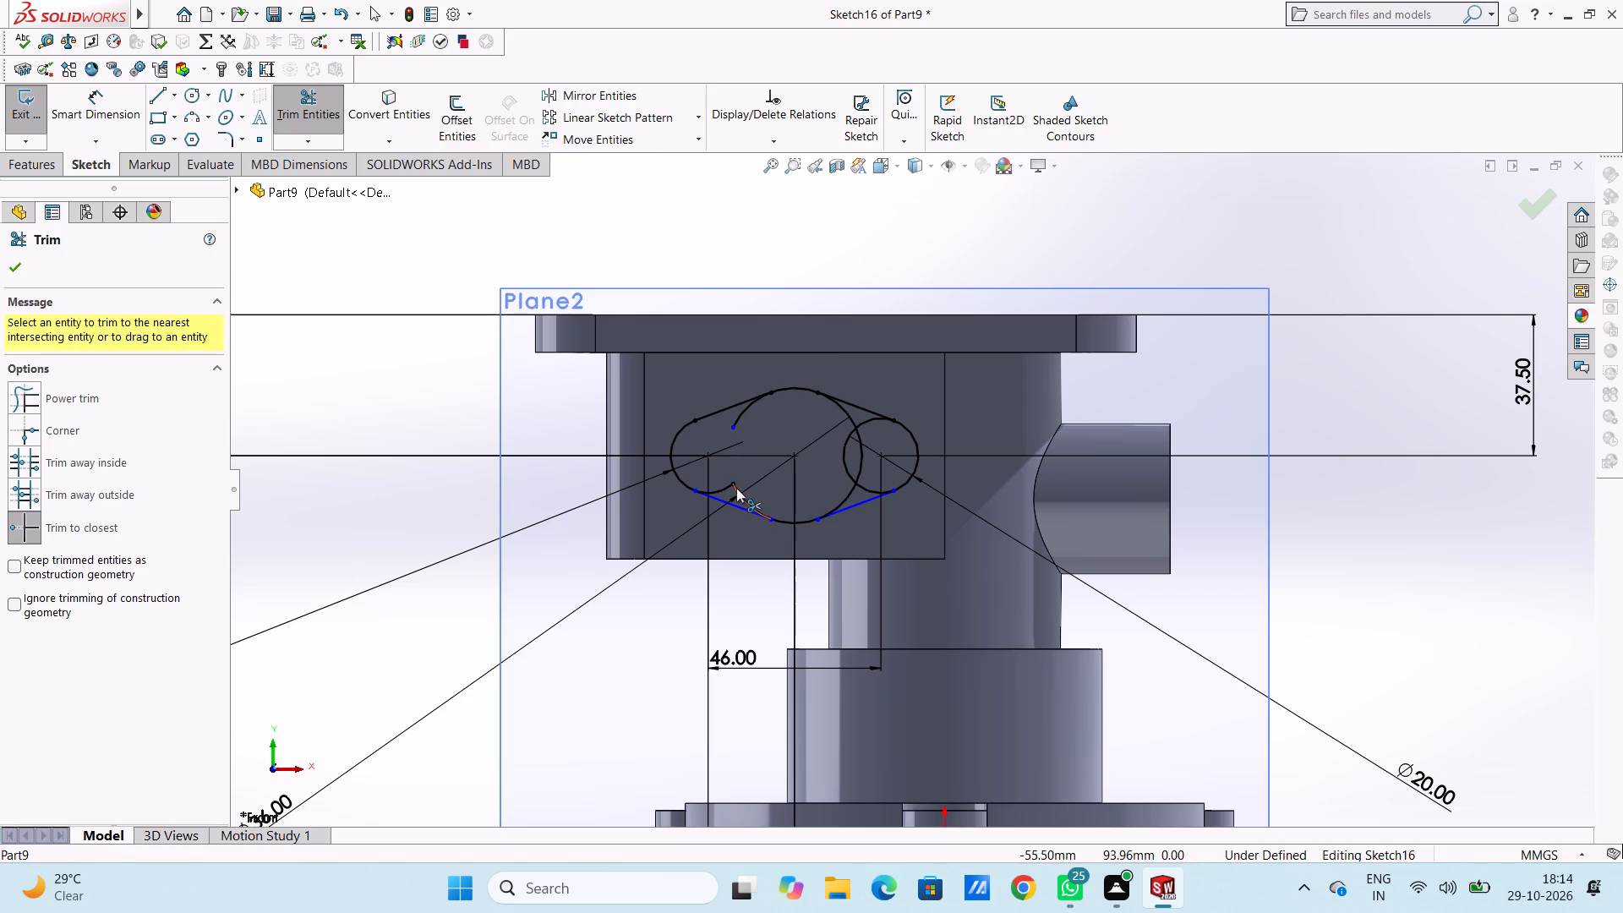
{"action": "left_click", "coordinate": [736, 488]}
{"action": "double_click", "coordinate": [724, 480]}
{"action": "left_click", "coordinate": [744, 495]}
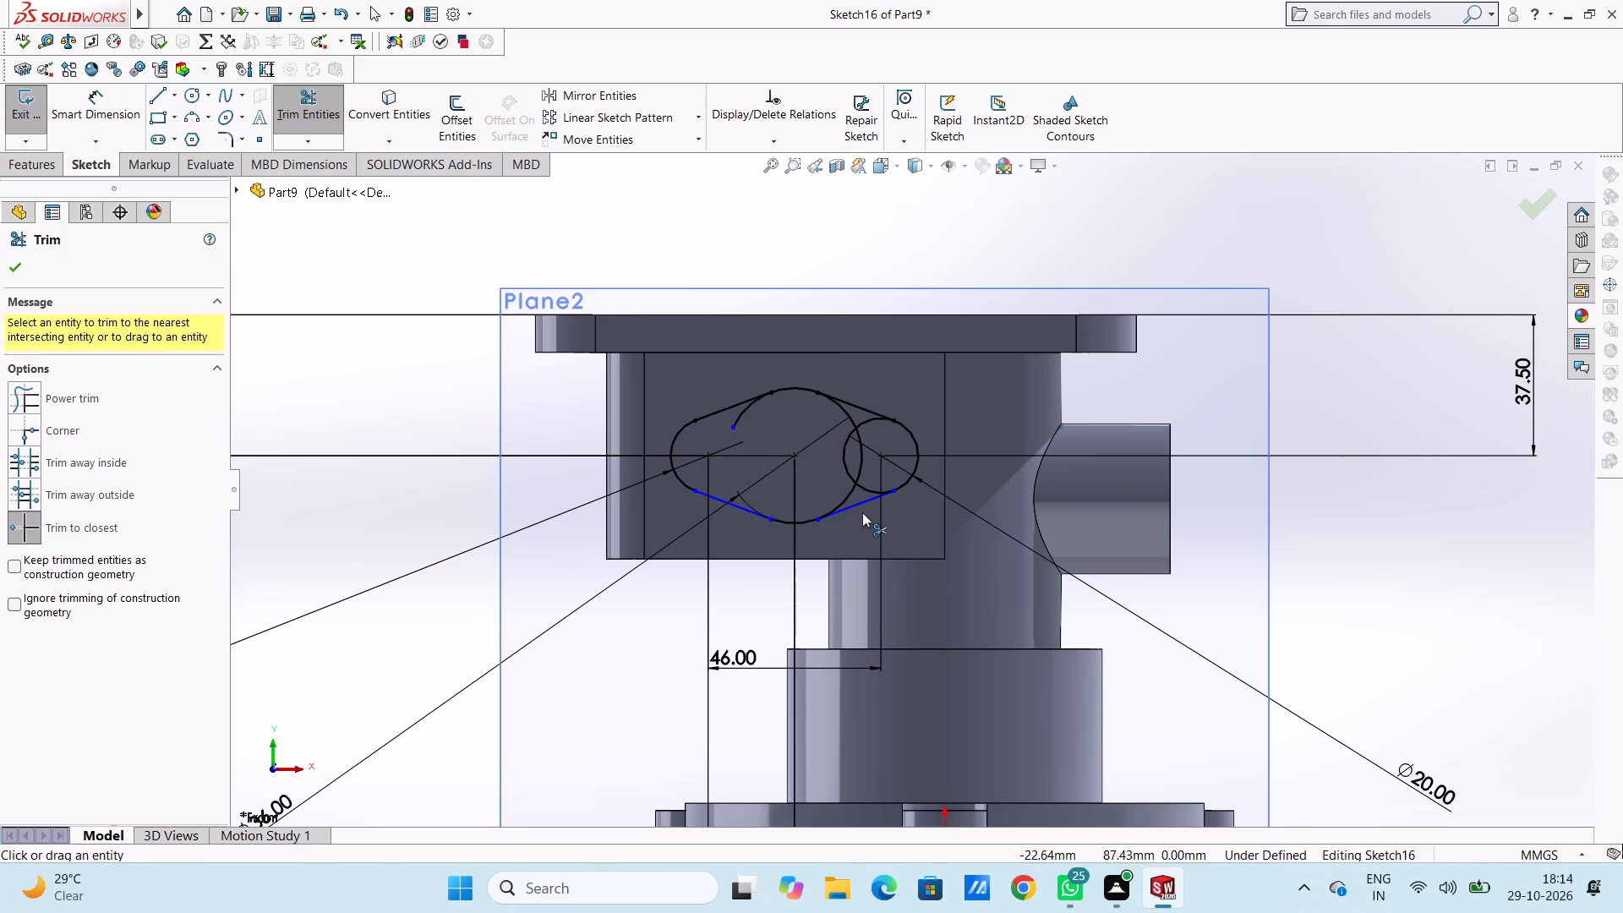
{"action": "left_click", "coordinate": [853, 475]}
{"action": "left_click", "coordinate": [859, 451]}
{"action": "left_click", "coordinate": [848, 412]}
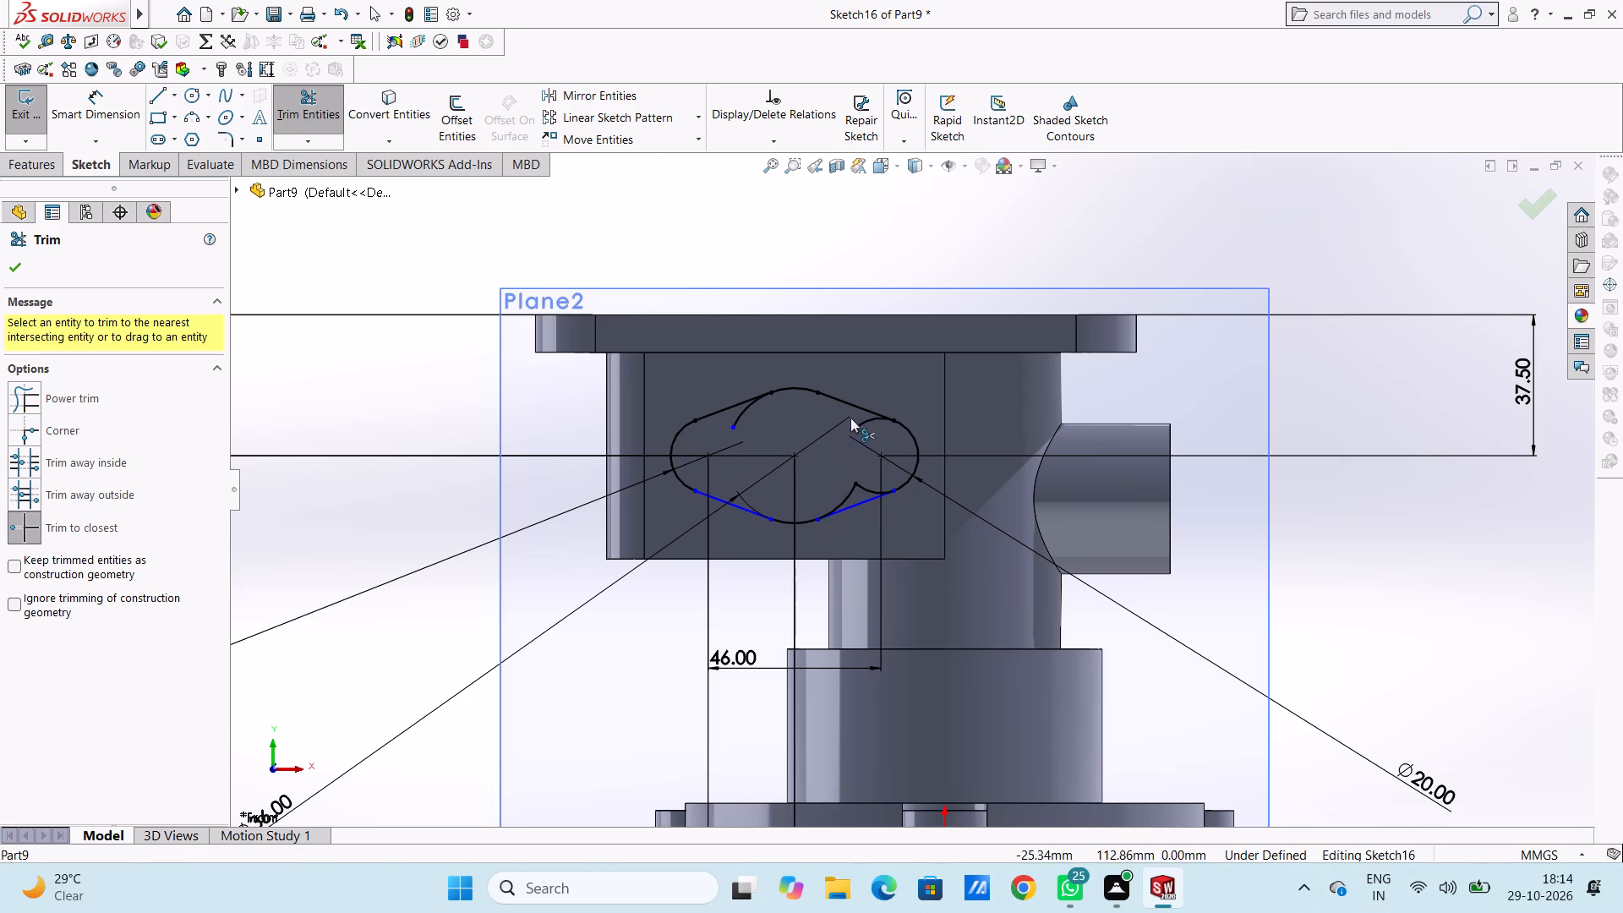
{"action": "left_click", "coordinate": [858, 424]}
{"action": "left_click", "coordinate": [859, 492]}
{"action": "left_click", "coordinate": [853, 492]}
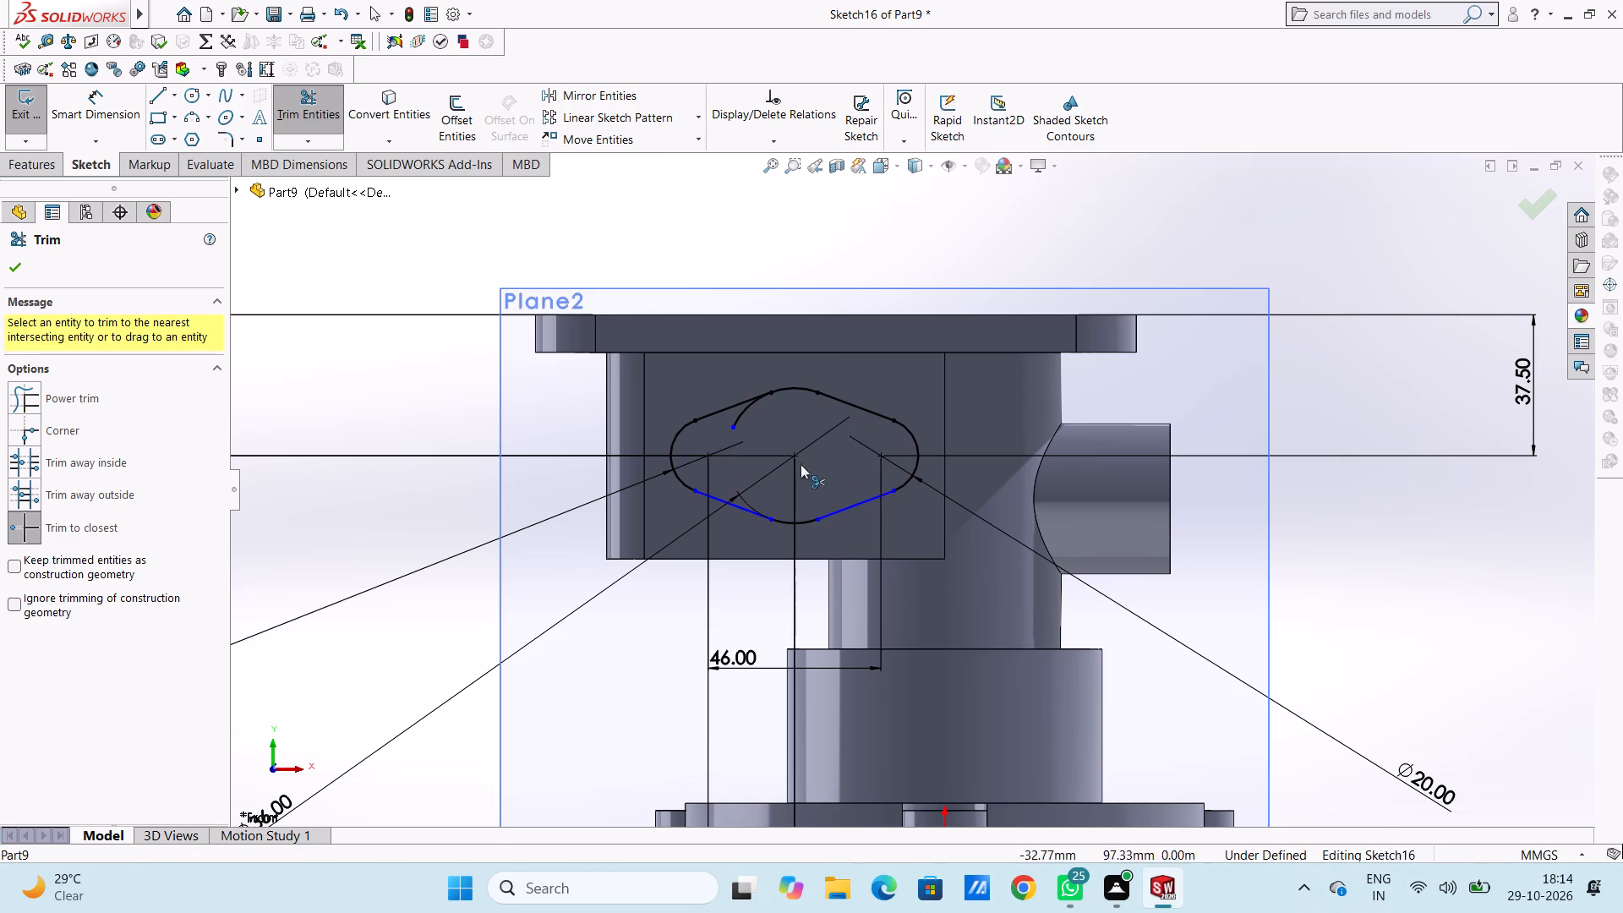
{"action": "left_click", "coordinate": [735, 419]}
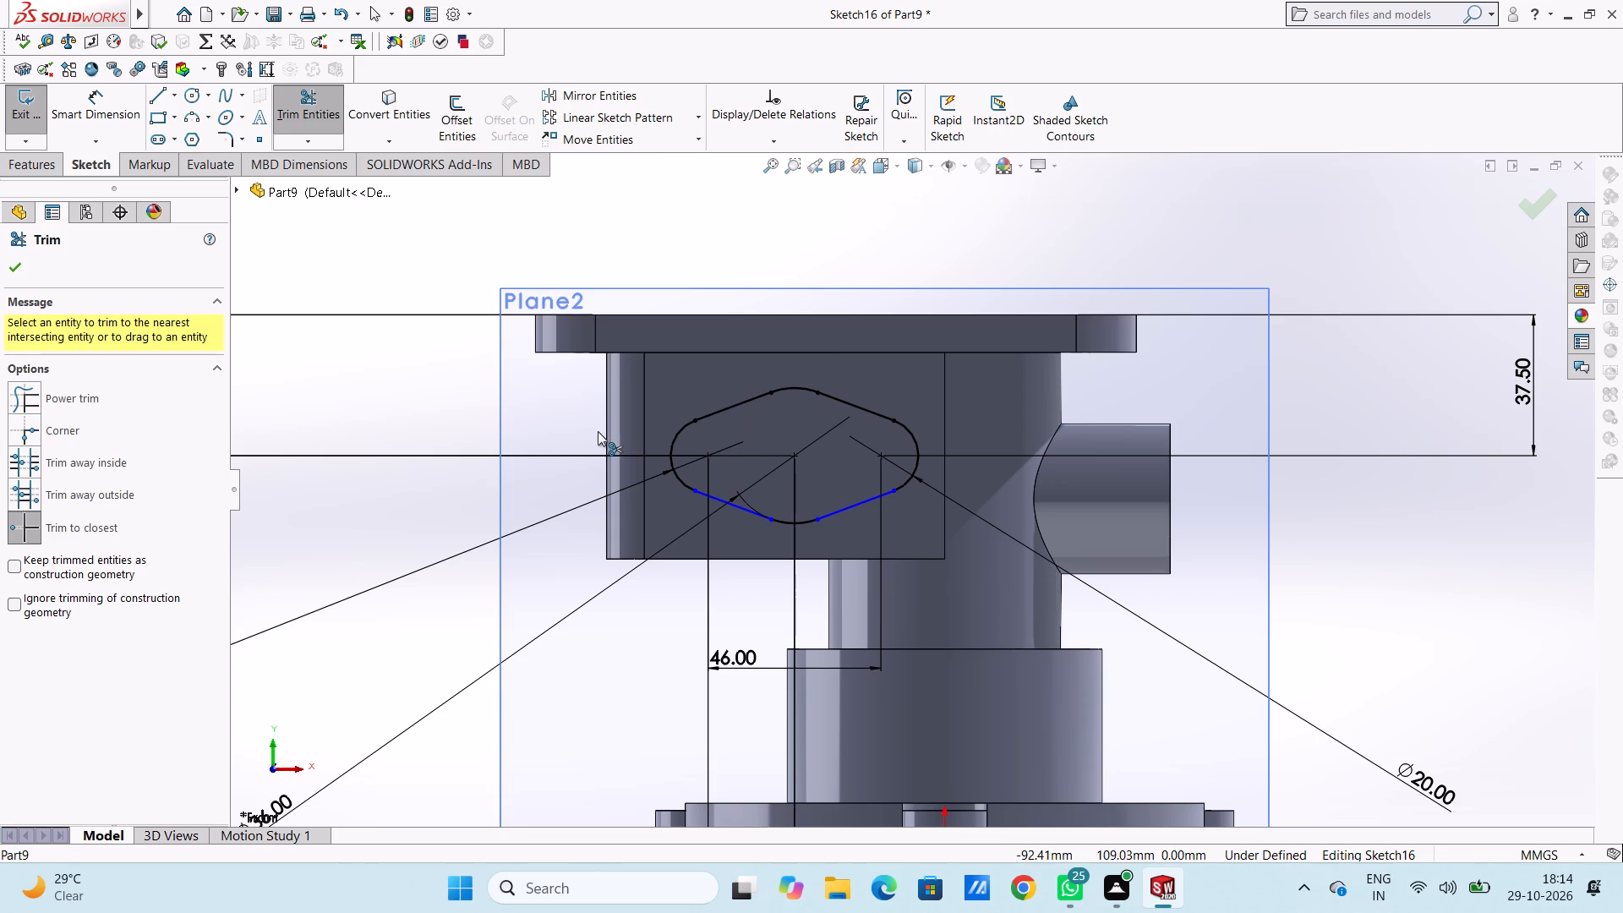
{"action": "left_click", "coordinate": [15, 267]}
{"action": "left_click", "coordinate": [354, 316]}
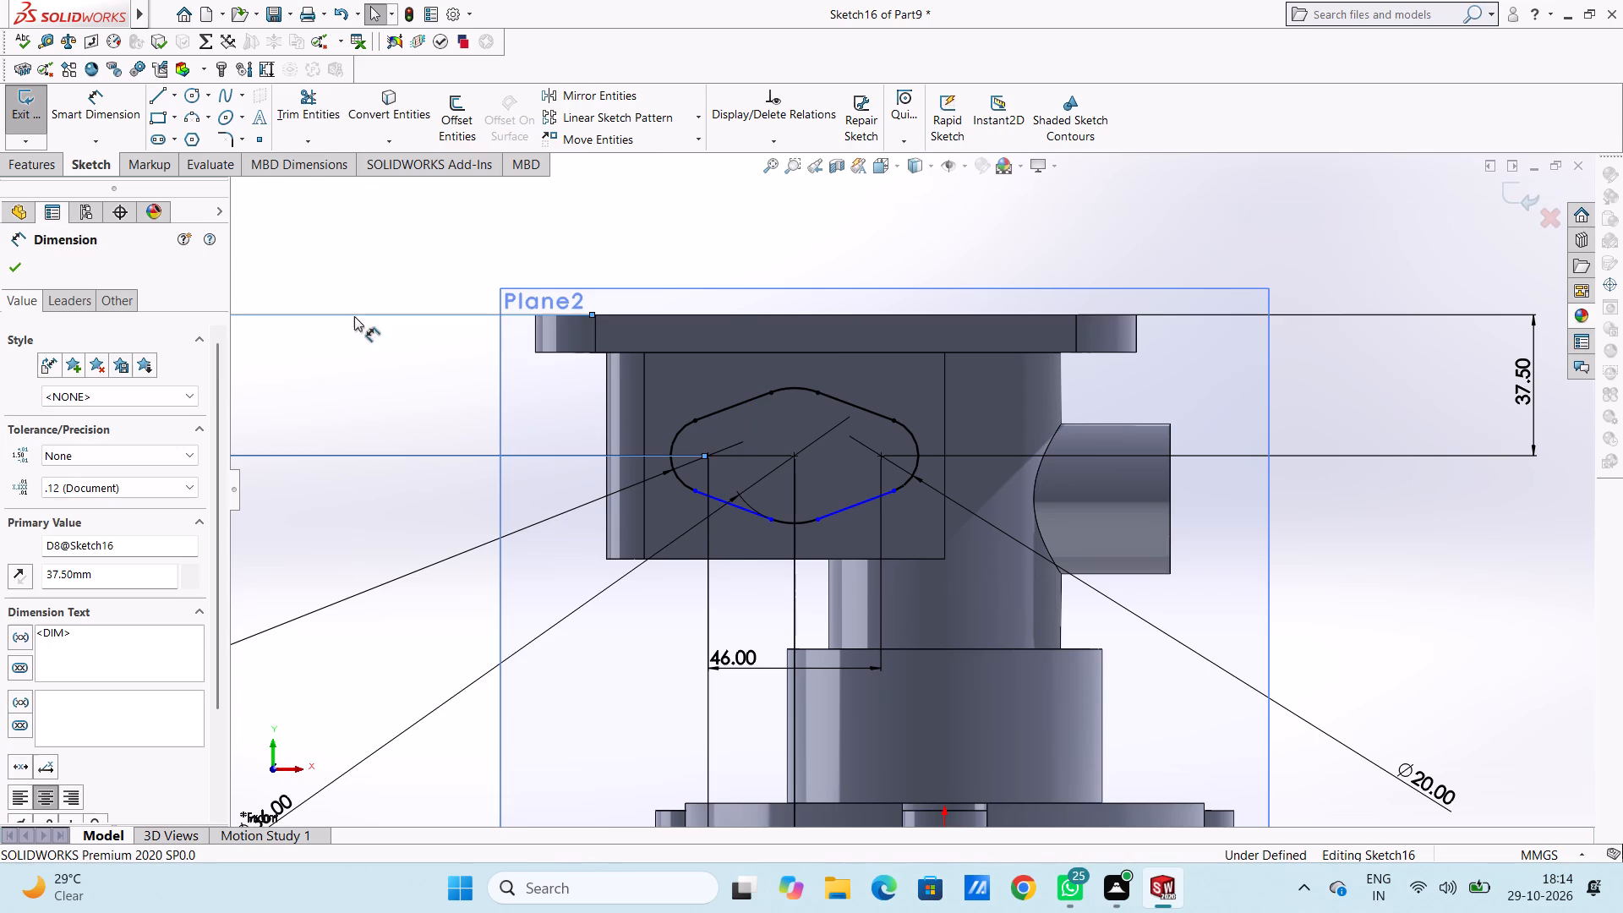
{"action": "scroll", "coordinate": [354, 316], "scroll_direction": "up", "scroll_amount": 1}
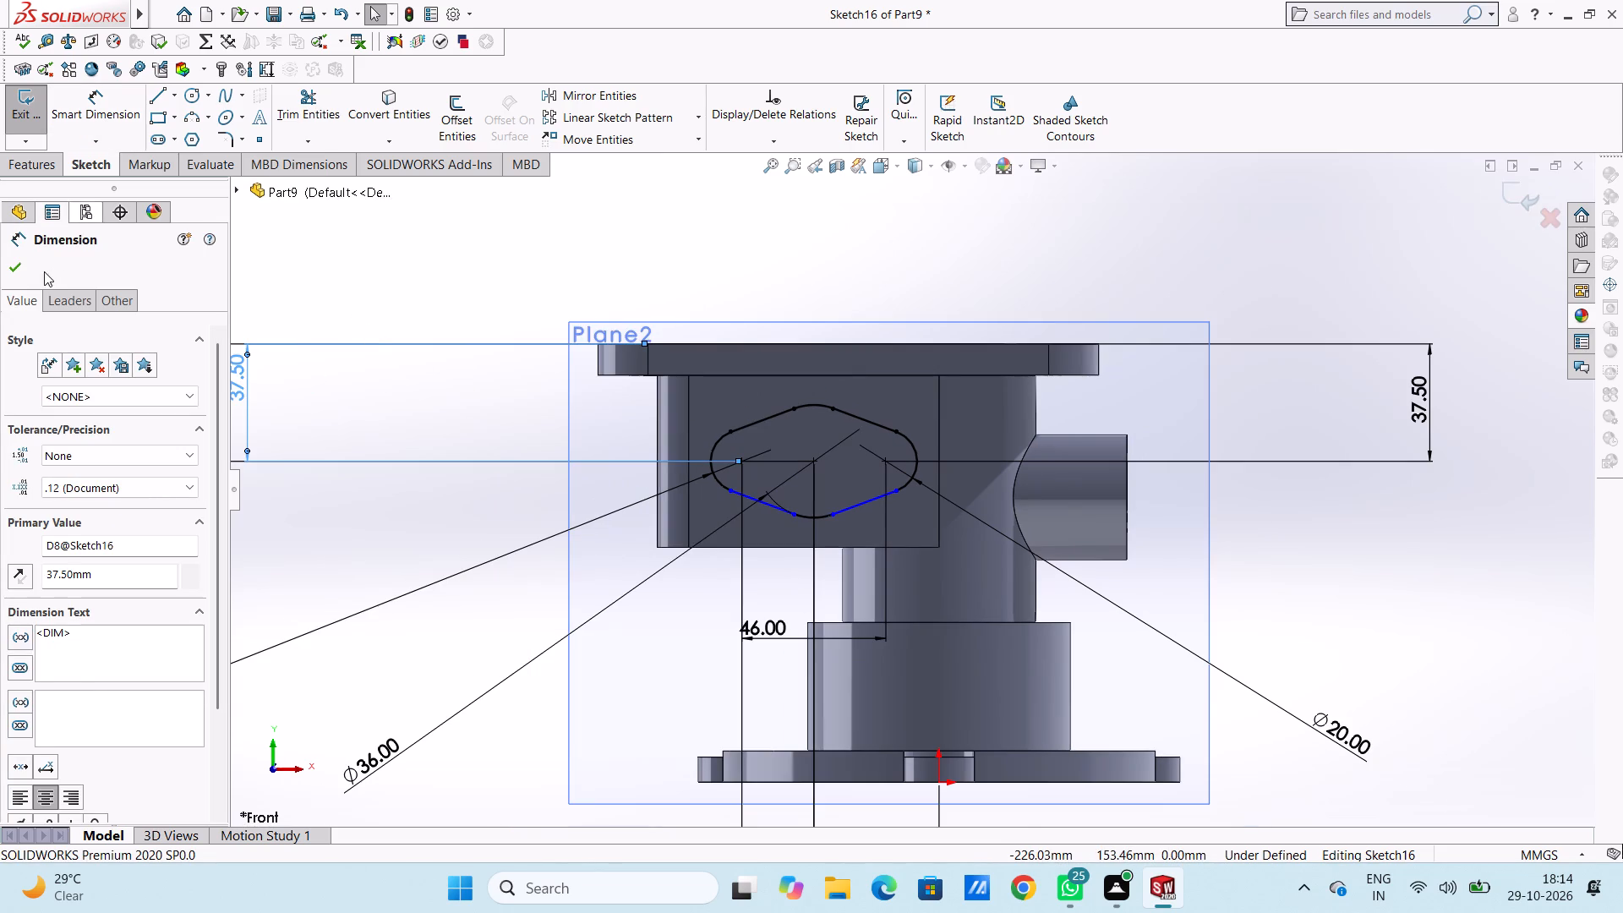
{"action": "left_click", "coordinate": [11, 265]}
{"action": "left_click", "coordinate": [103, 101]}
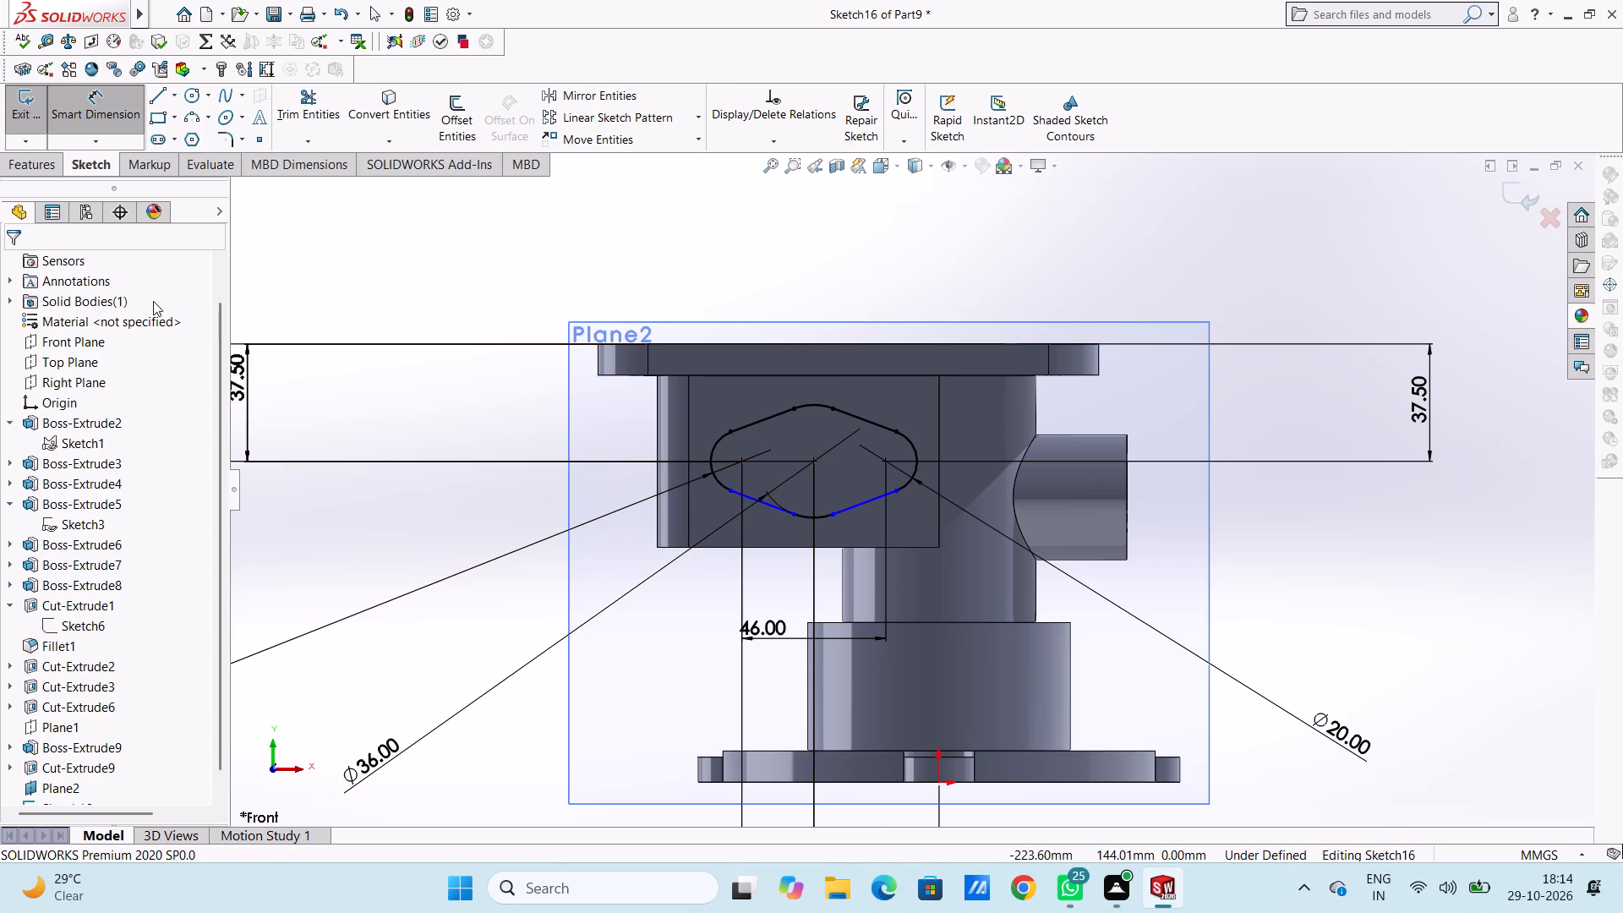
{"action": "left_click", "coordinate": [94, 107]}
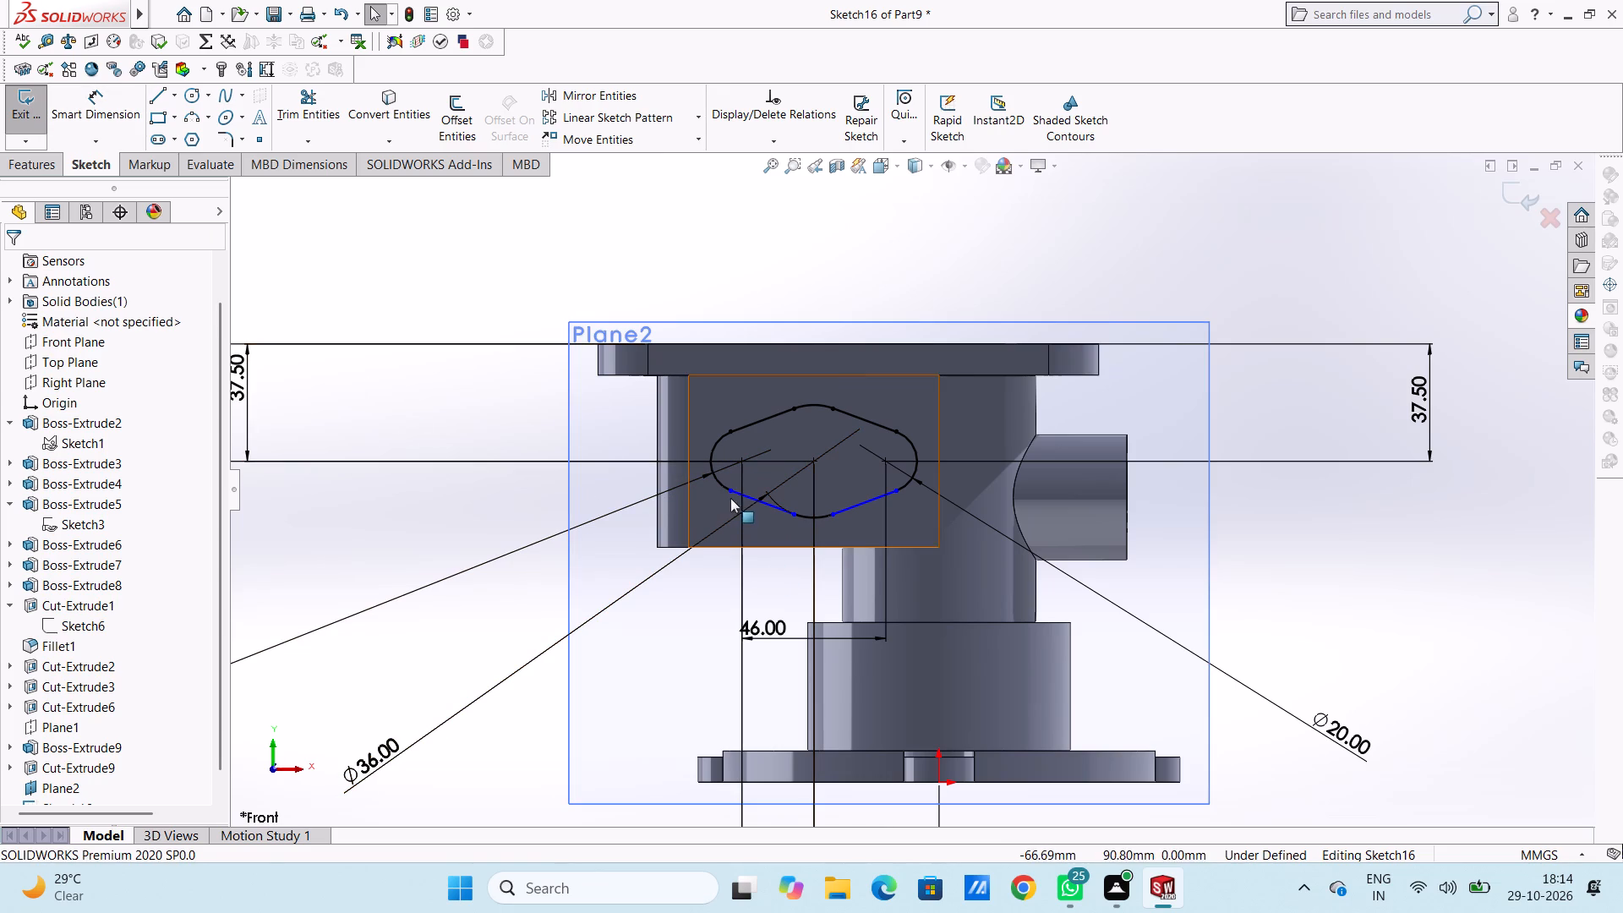
Add a Fix relation to the lower tangent line's endpoint on the small arc farther from the side pipe.
{"action": "left_click", "coordinate": [730, 492]}
{"action": "left_click", "coordinate": [19, 478]}
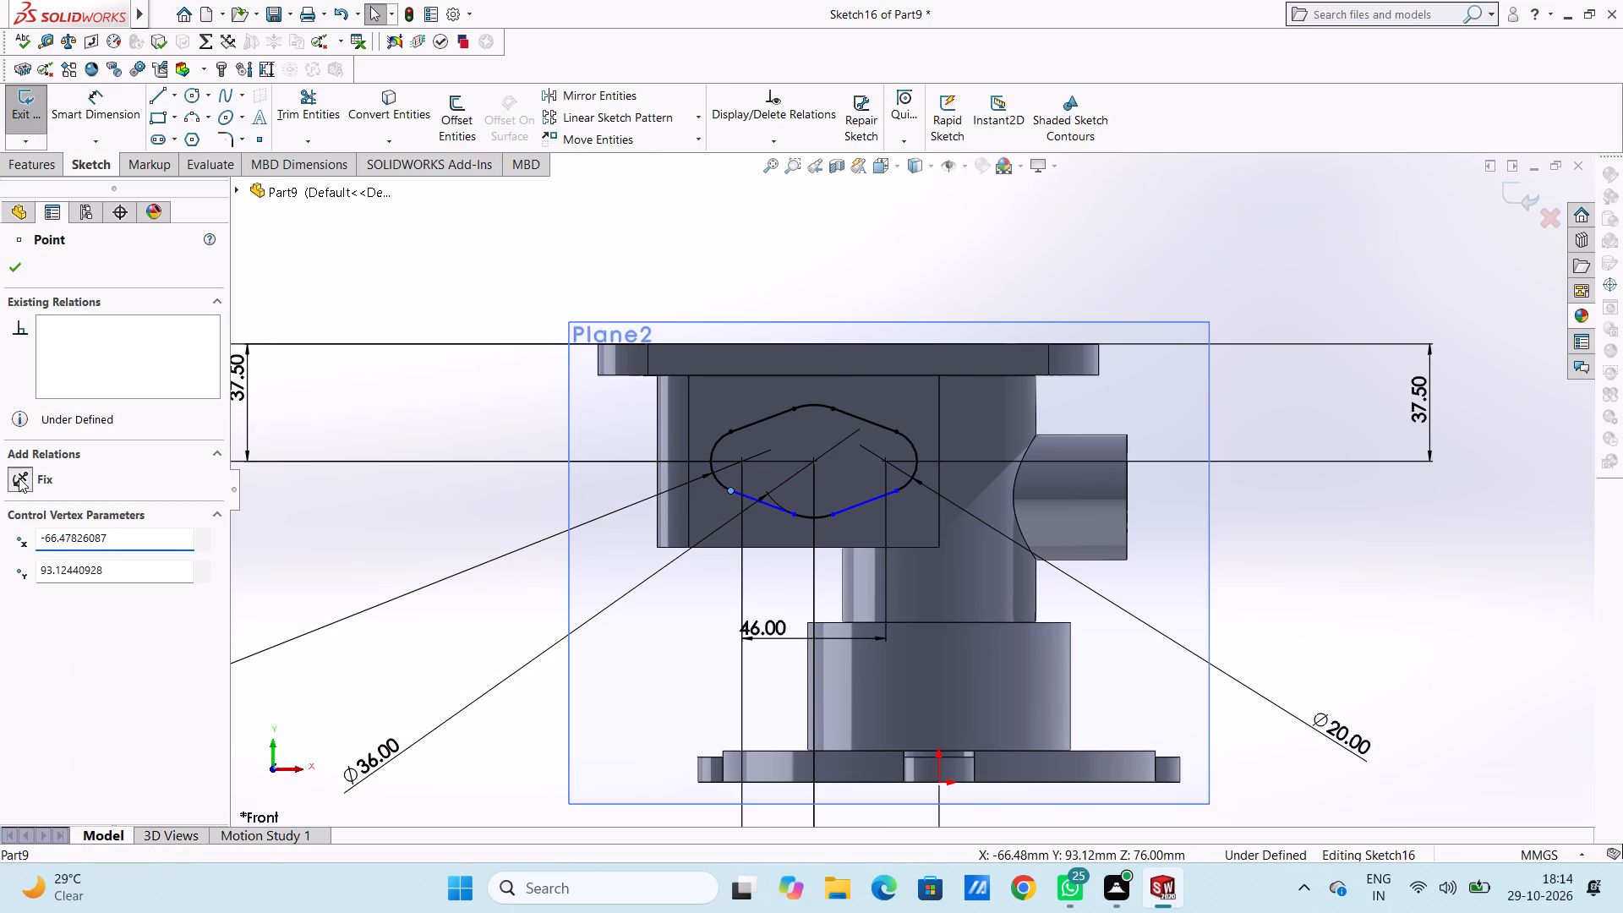
{"action": "left_click", "coordinate": [453, 284]}
Delete the vertical dimension between the top flange's upper edge and the centre of the small arc farther from the side pipe.
{"action": "scroll", "coordinate": [537, 352], "scroll_direction": "up", "scroll_amount": 3}
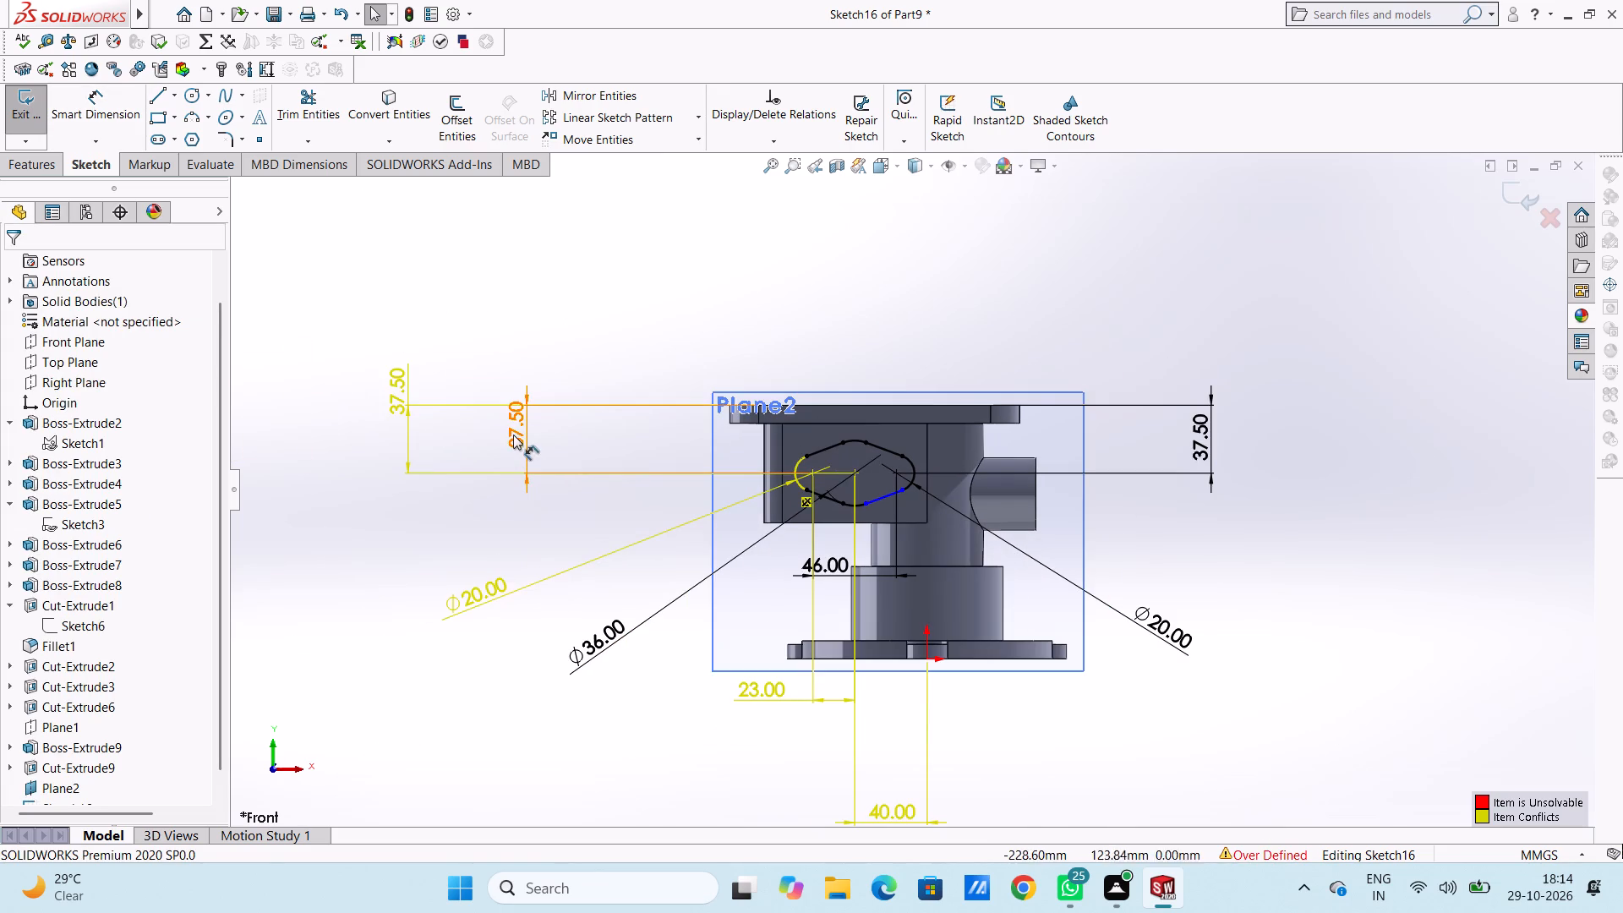
{"action": "left_click", "coordinate": [512, 432]}
{"action": "right_click", "coordinate": [552, 260]}
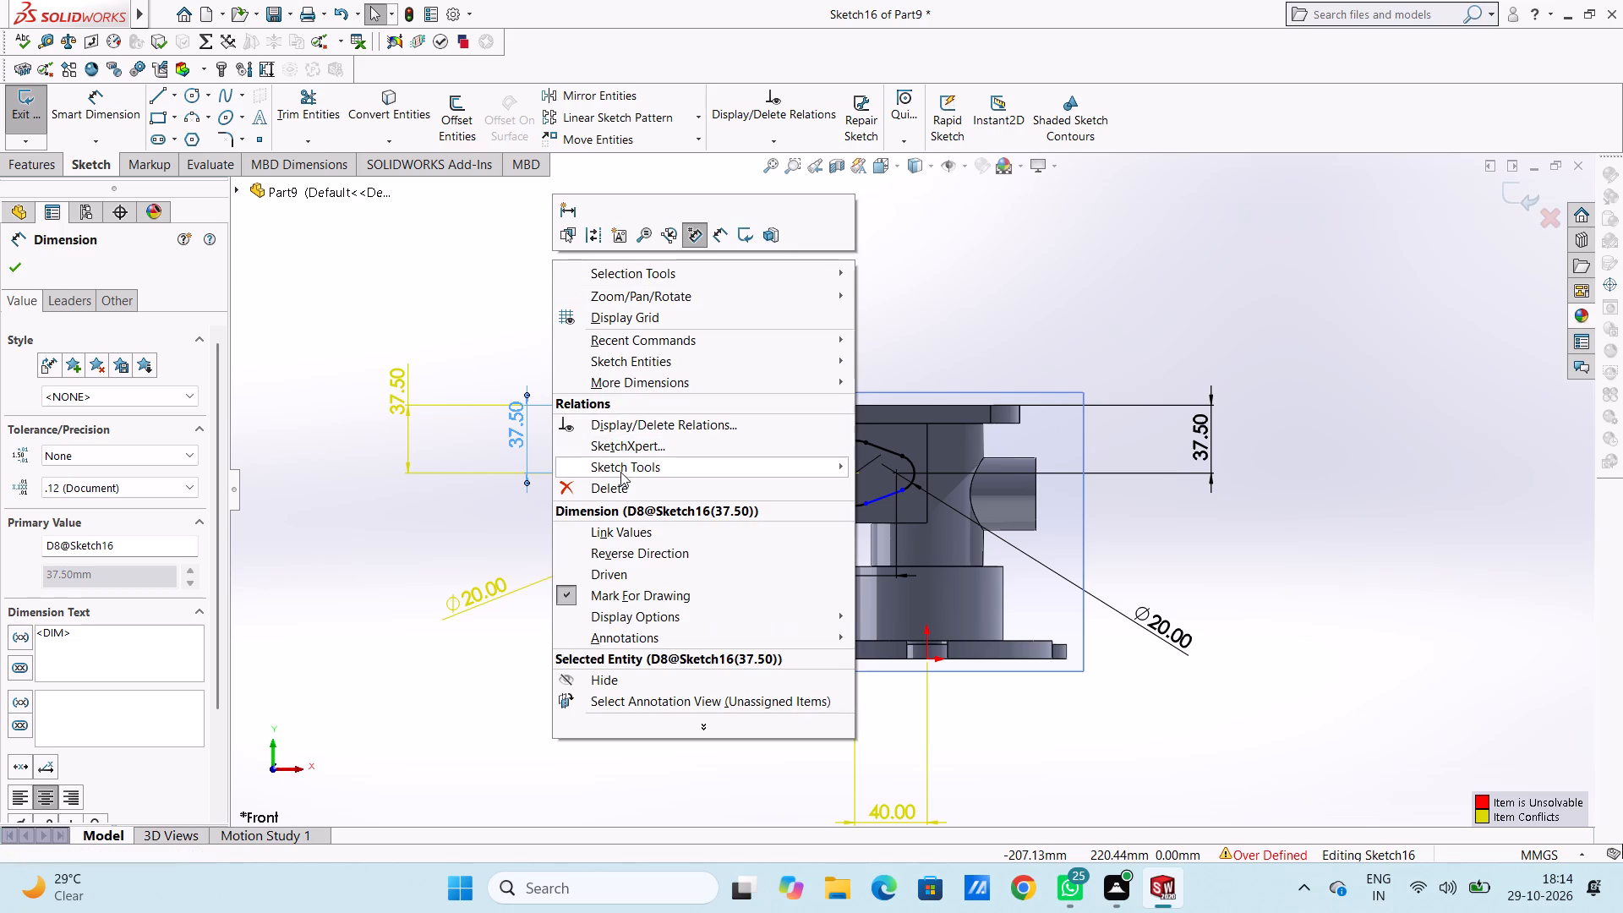
{"action": "left_click", "coordinate": [620, 482]}
{"action": "left_click", "coordinate": [662, 269]}
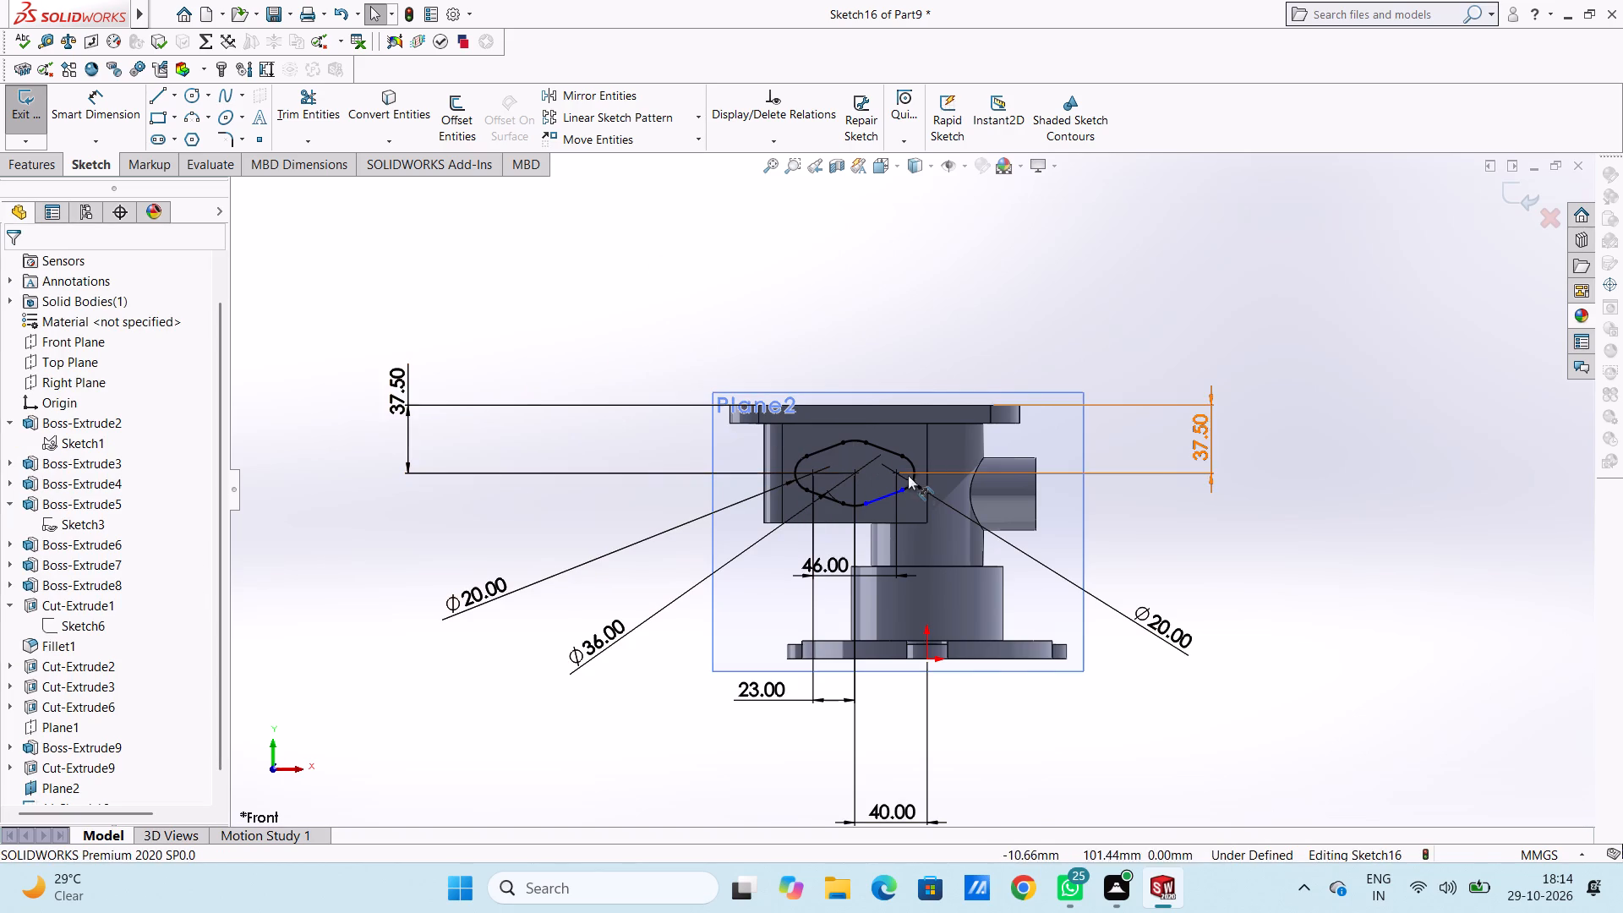
Add a Fix relation to the lower tangent line's endpoint on the small arc nearer the side pipe.
{"action": "left_click", "coordinate": [902, 493]}
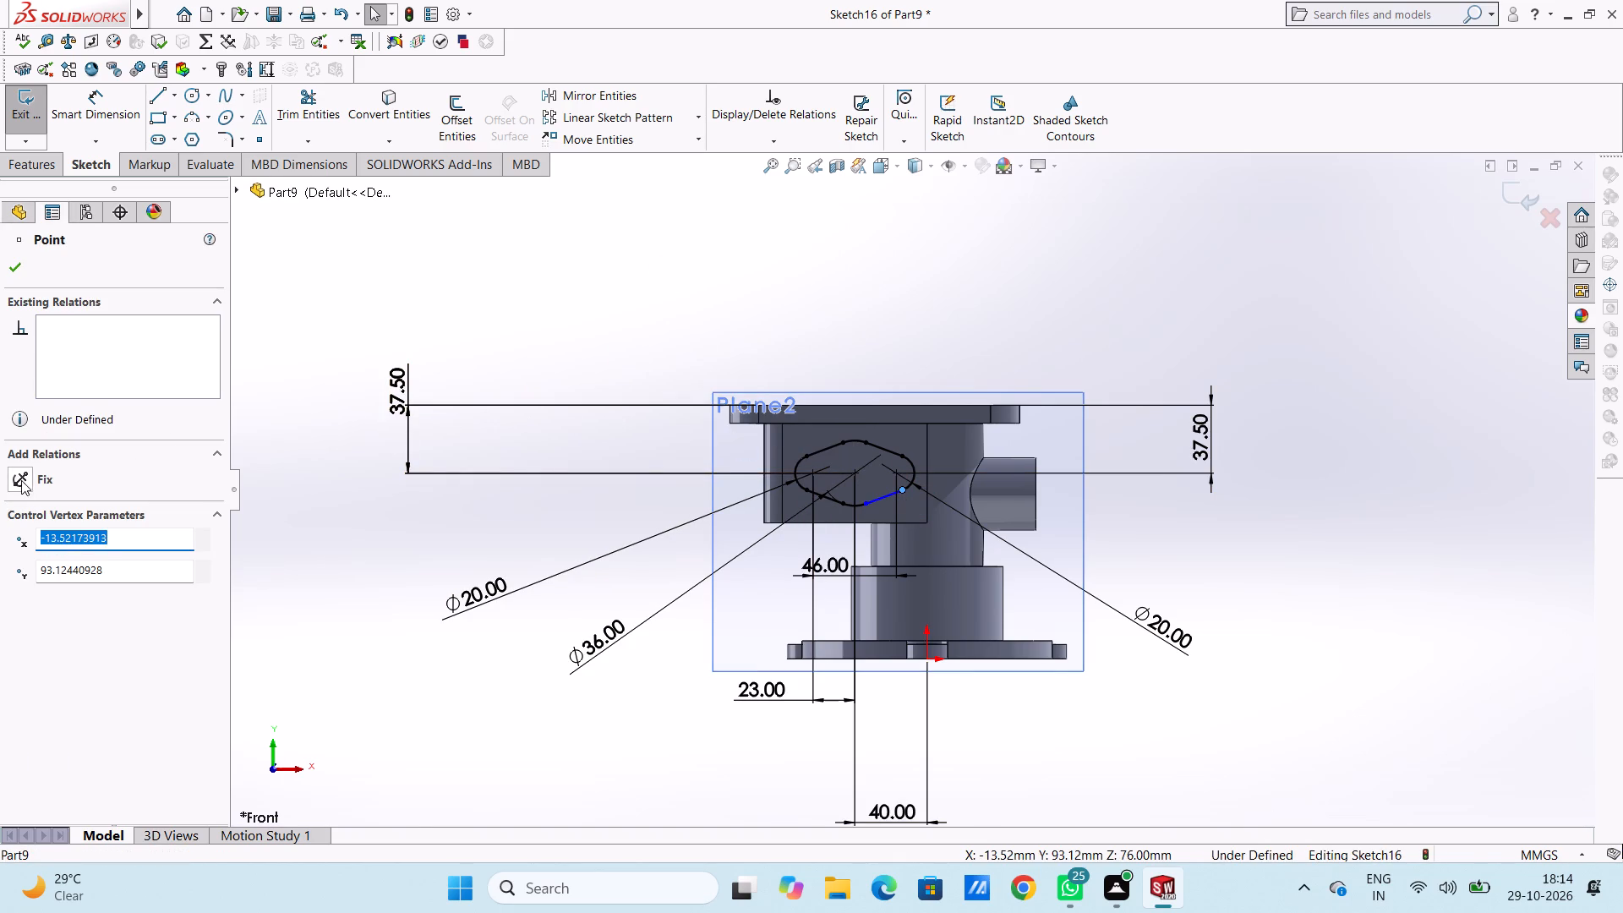
{"action": "left_click", "coordinate": [20, 479]}
{"action": "left_click", "coordinate": [722, 230]}
Delete the diameter dimension of the small arc nearer the side pipe.
{"action": "left_click", "coordinate": [1154, 616]}
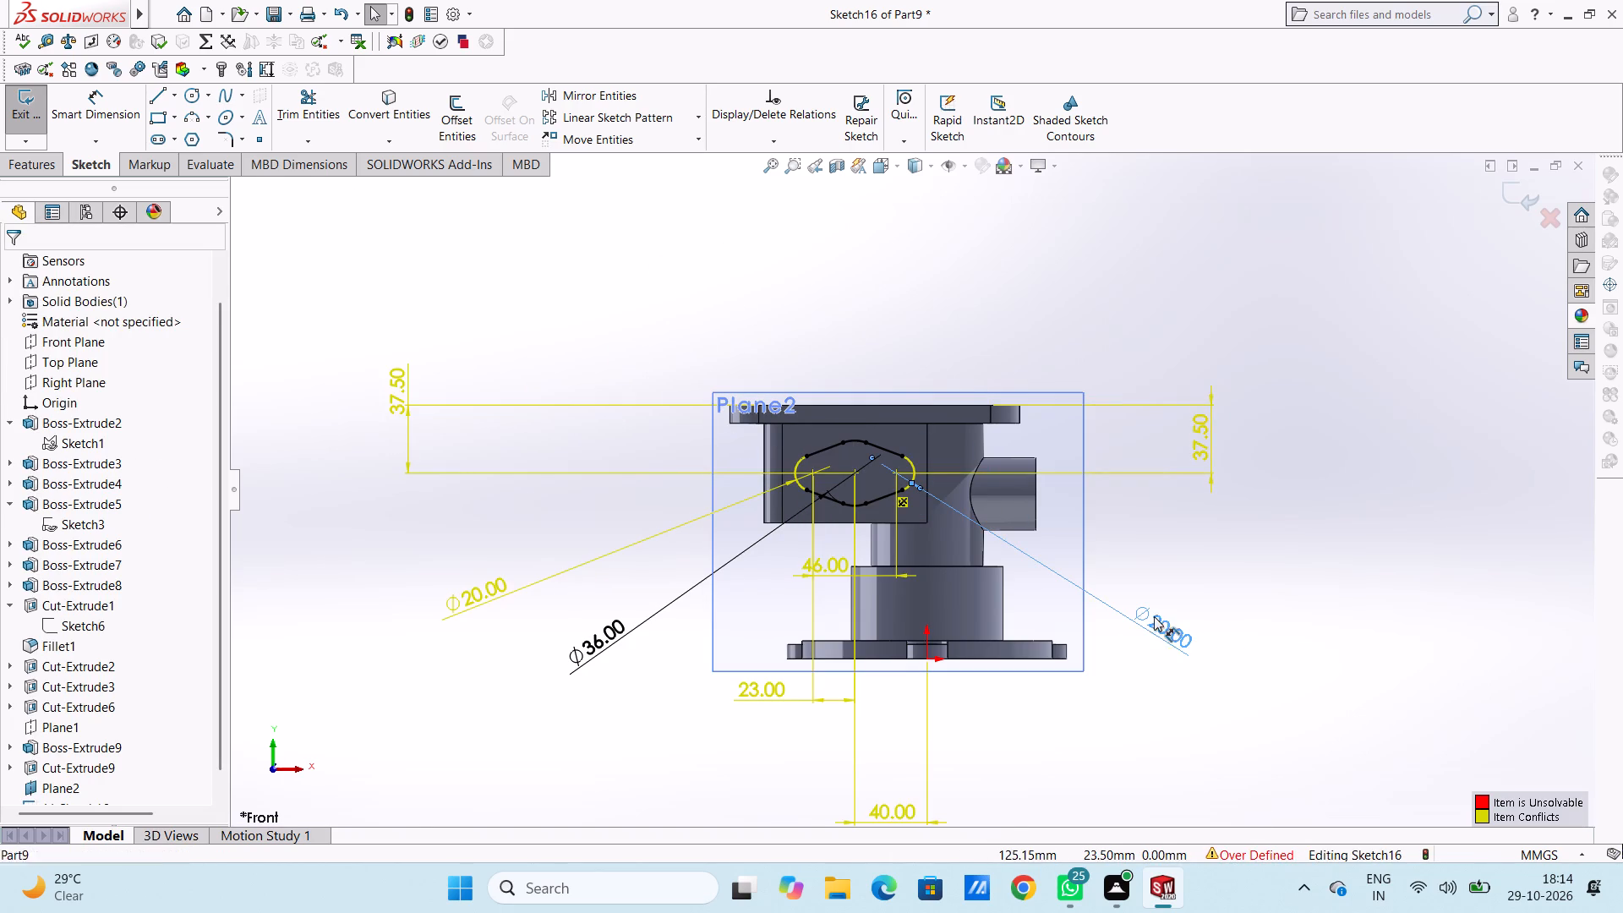
{"action": "right_click", "coordinate": [1160, 337]}
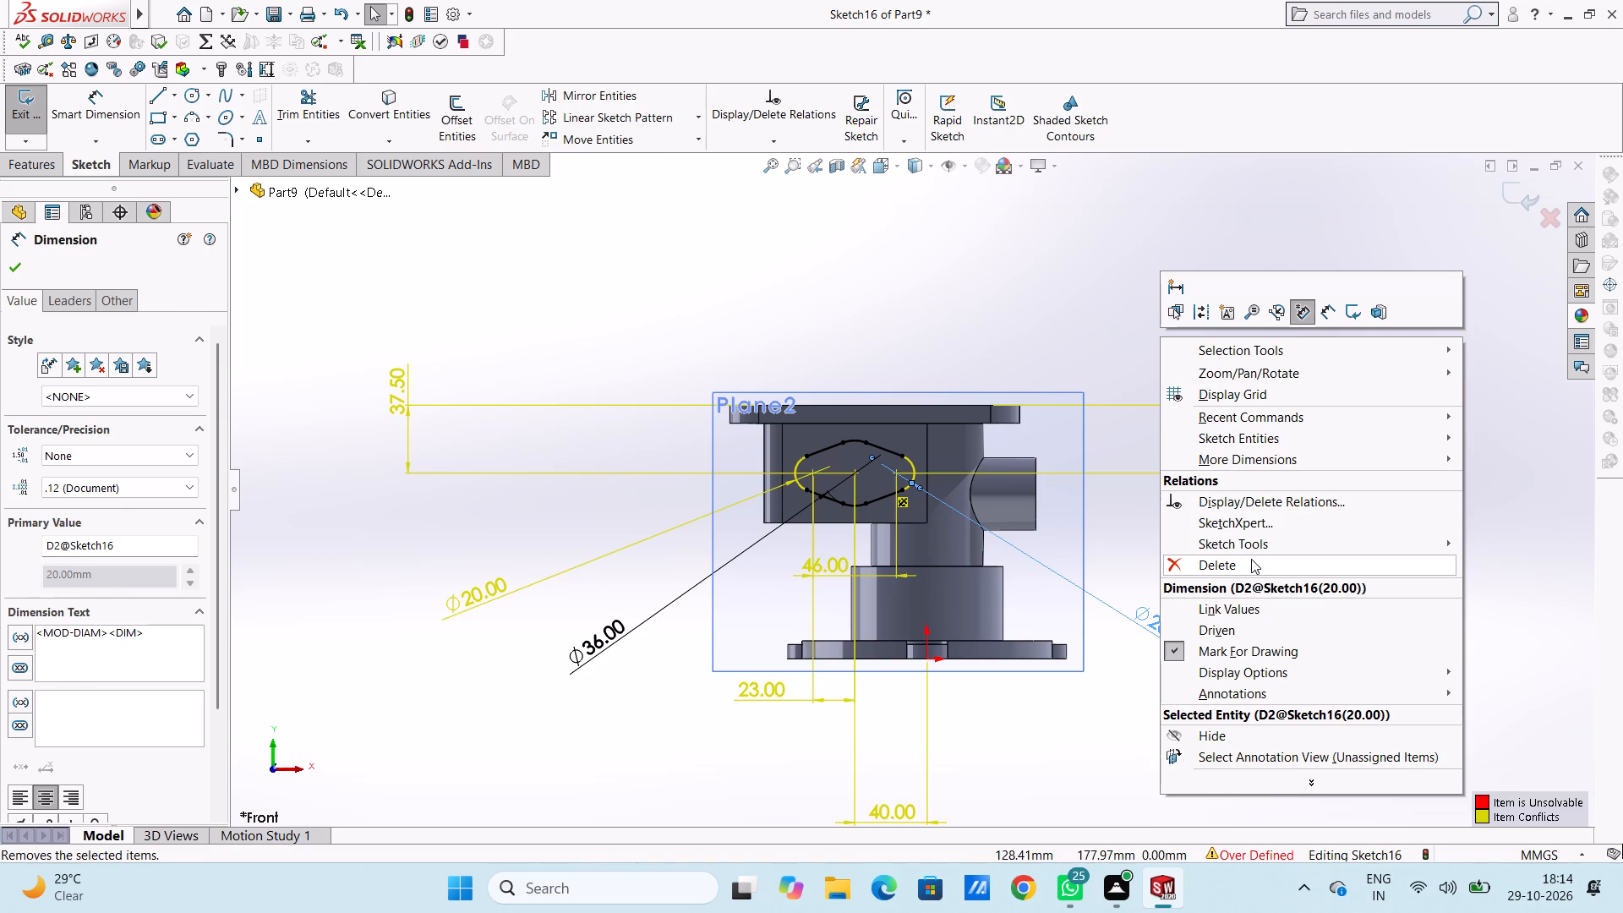
{"action": "left_click", "coordinate": [1251, 559]}
{"action": "left_click", "coordinate": [1262, 517]}
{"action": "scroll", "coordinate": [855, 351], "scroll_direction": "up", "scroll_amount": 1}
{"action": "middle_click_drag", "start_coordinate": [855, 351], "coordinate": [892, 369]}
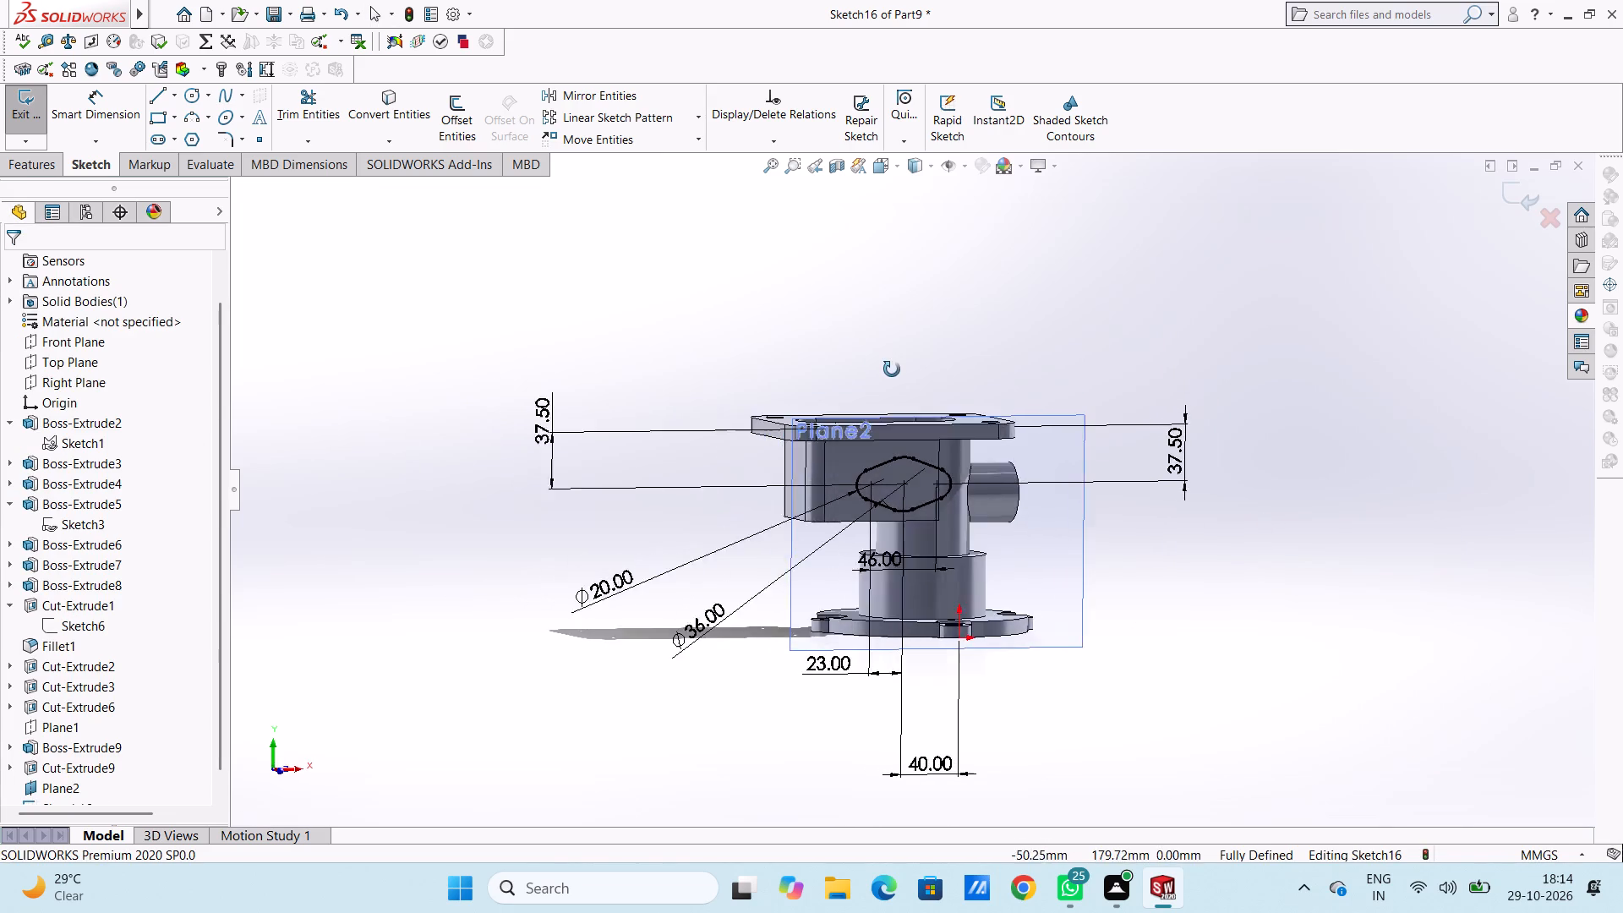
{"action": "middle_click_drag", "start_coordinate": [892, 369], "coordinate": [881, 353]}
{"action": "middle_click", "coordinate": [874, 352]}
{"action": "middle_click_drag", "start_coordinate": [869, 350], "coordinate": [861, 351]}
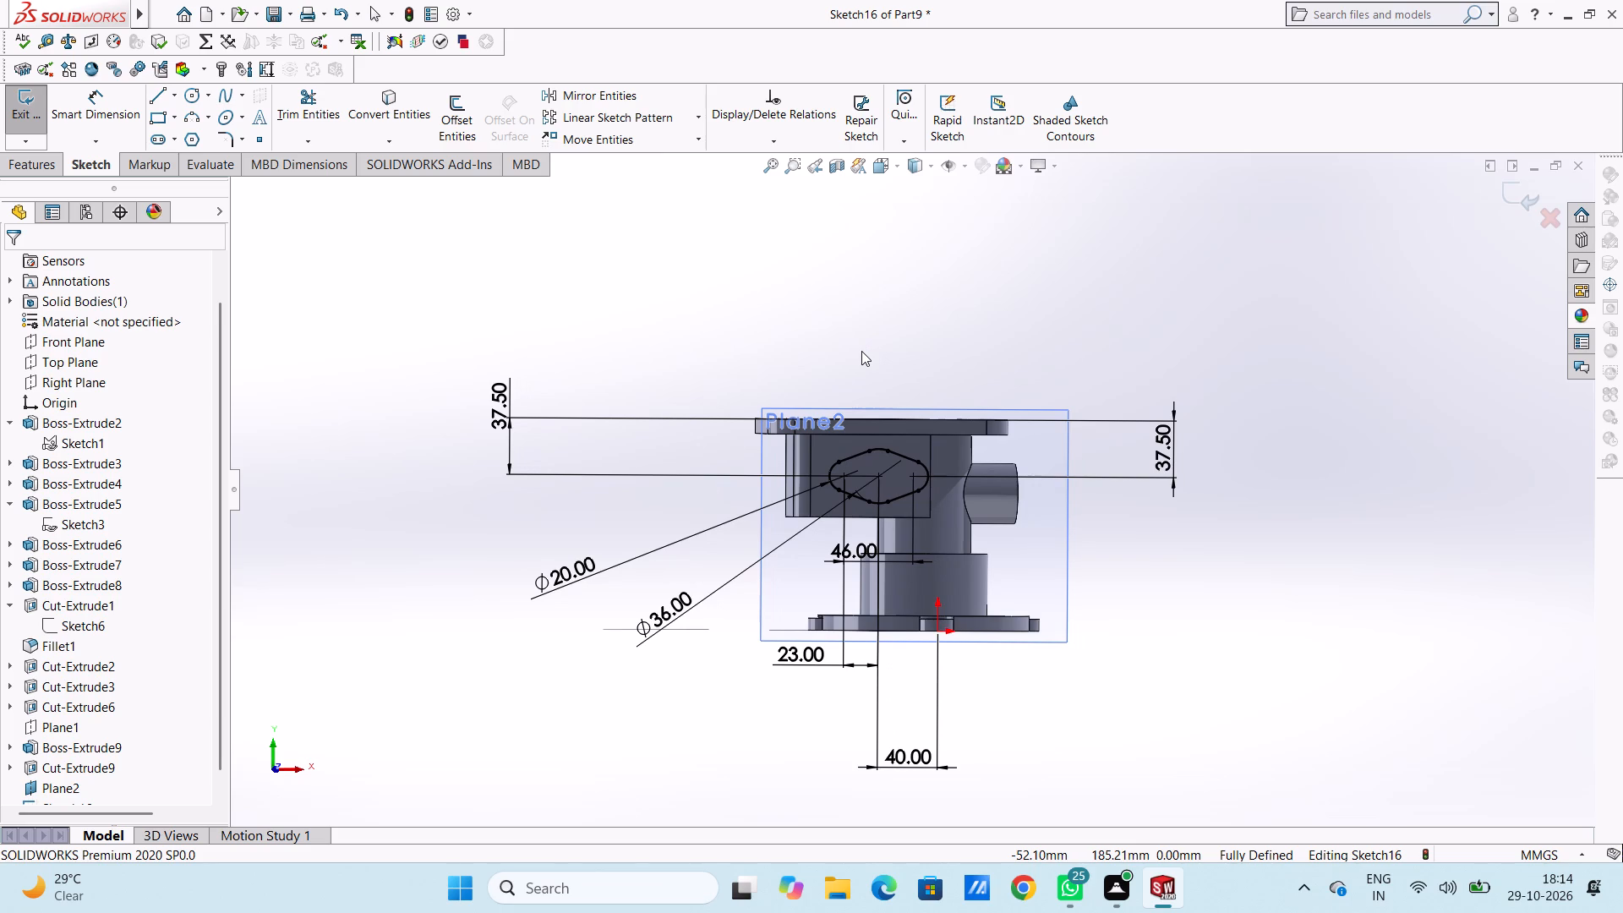
Sketch a circle of radius 18 mm centred on the flange profile's large arc centre.
{"action": "key", "text": "ctrl+1"}
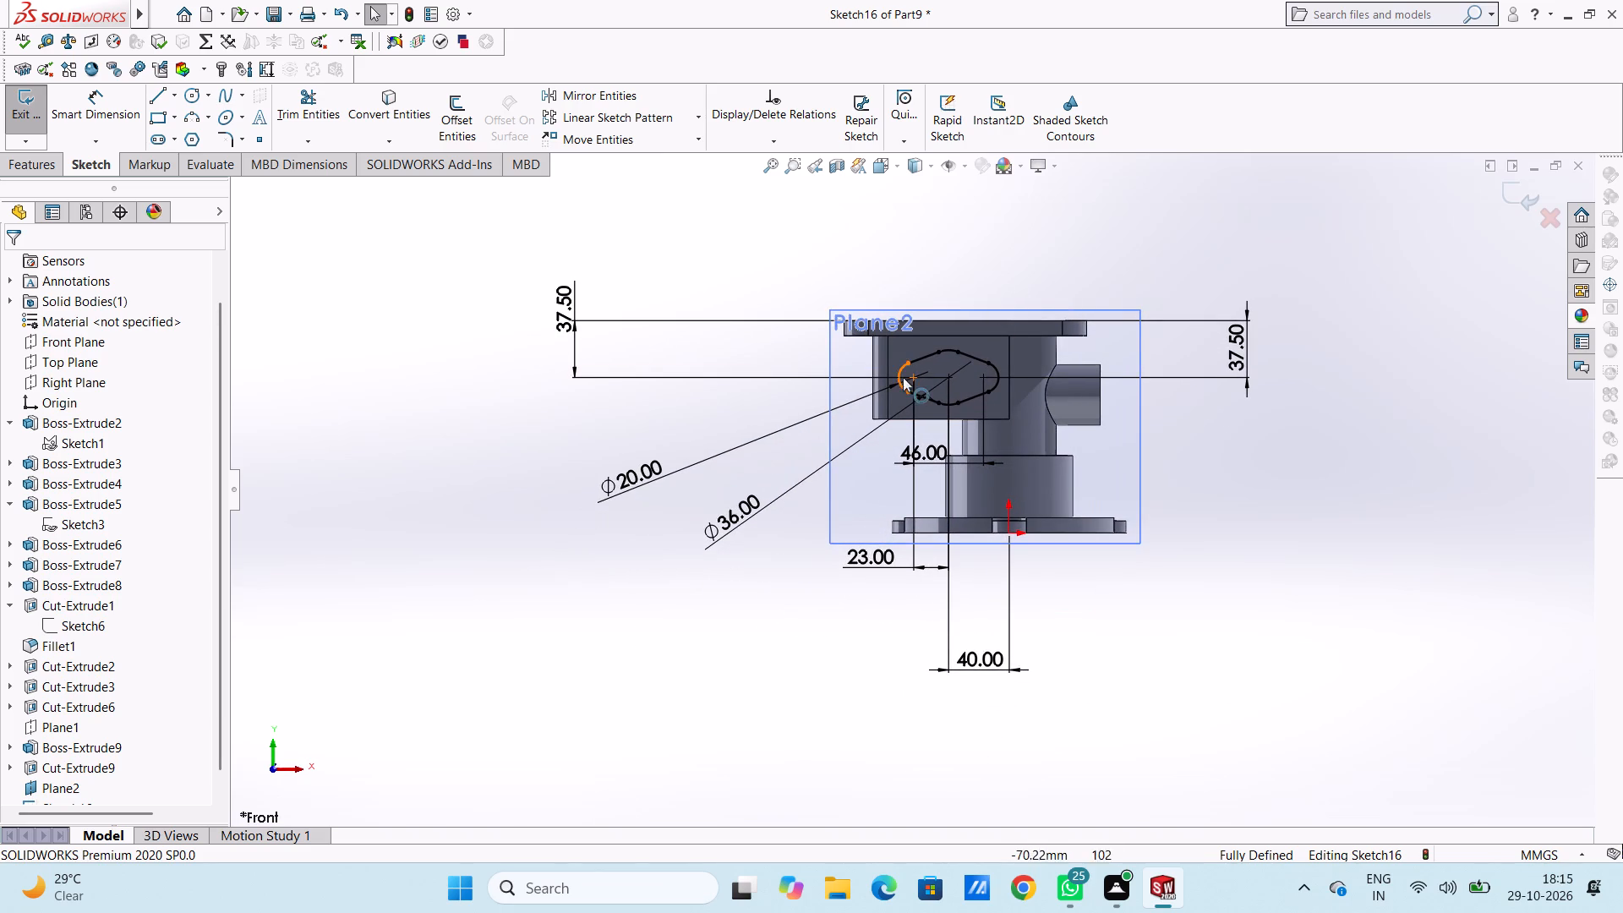
{"action": "scroll", "coordinate": [888, 389], "scroll_direction": "down", "scroll_amount": 4}
{"action": "left_click", "coordinate": [680, 358]}
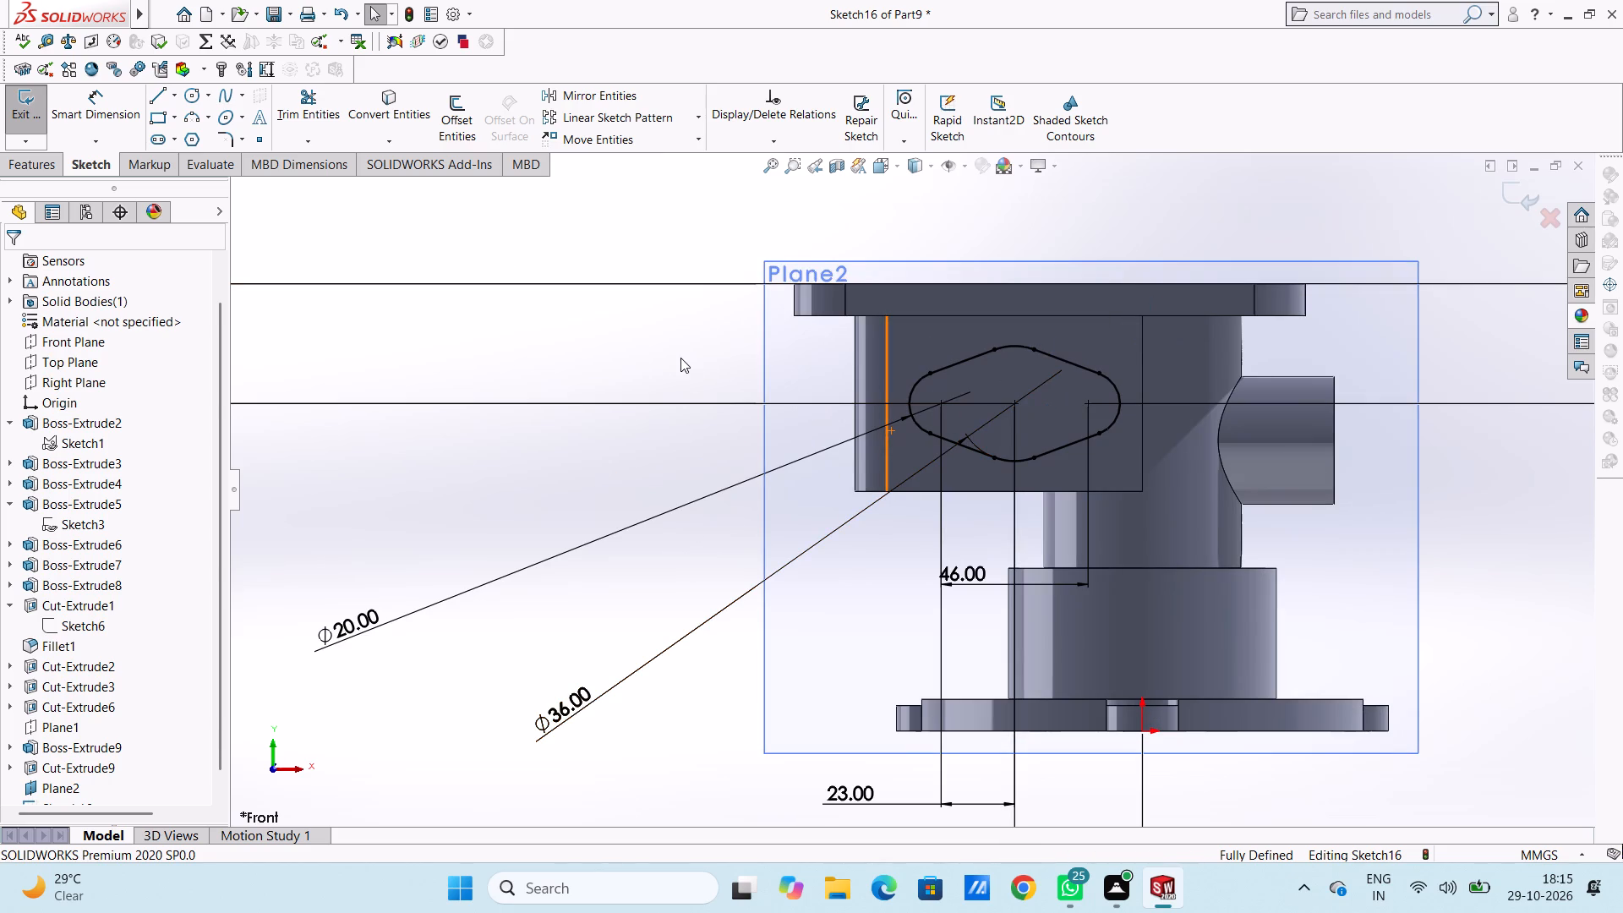
{"action": "left_click", "coordinate": [680, 552]}
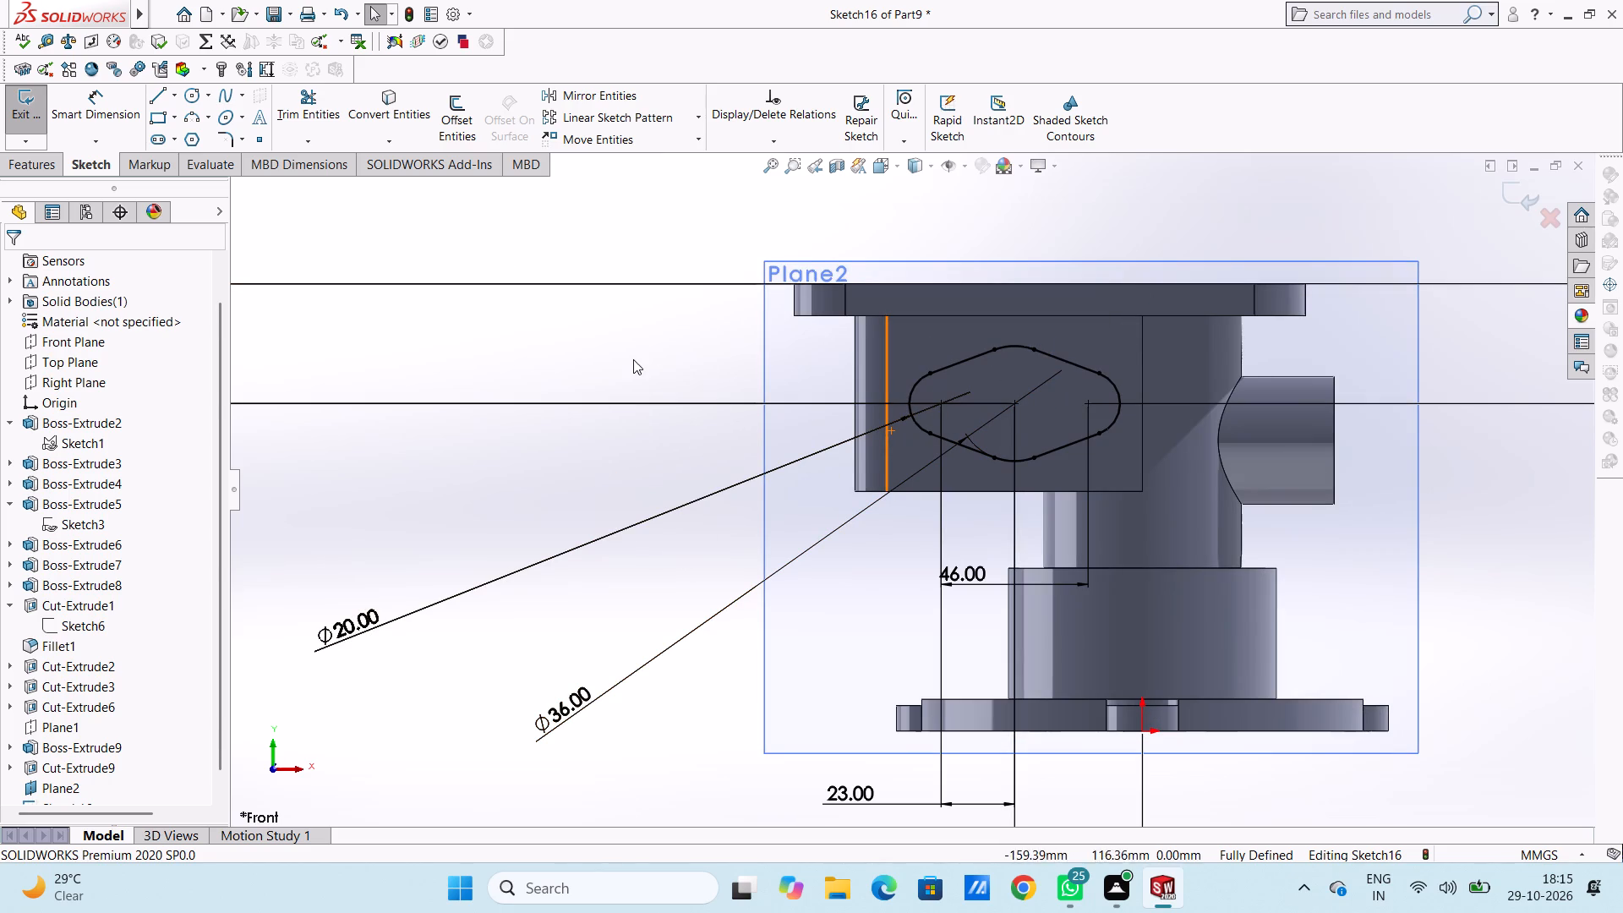
{"action": "left_click", "coordinate": [632, 359]}
{"action": "left_click", "coordinate": [186, 94]}
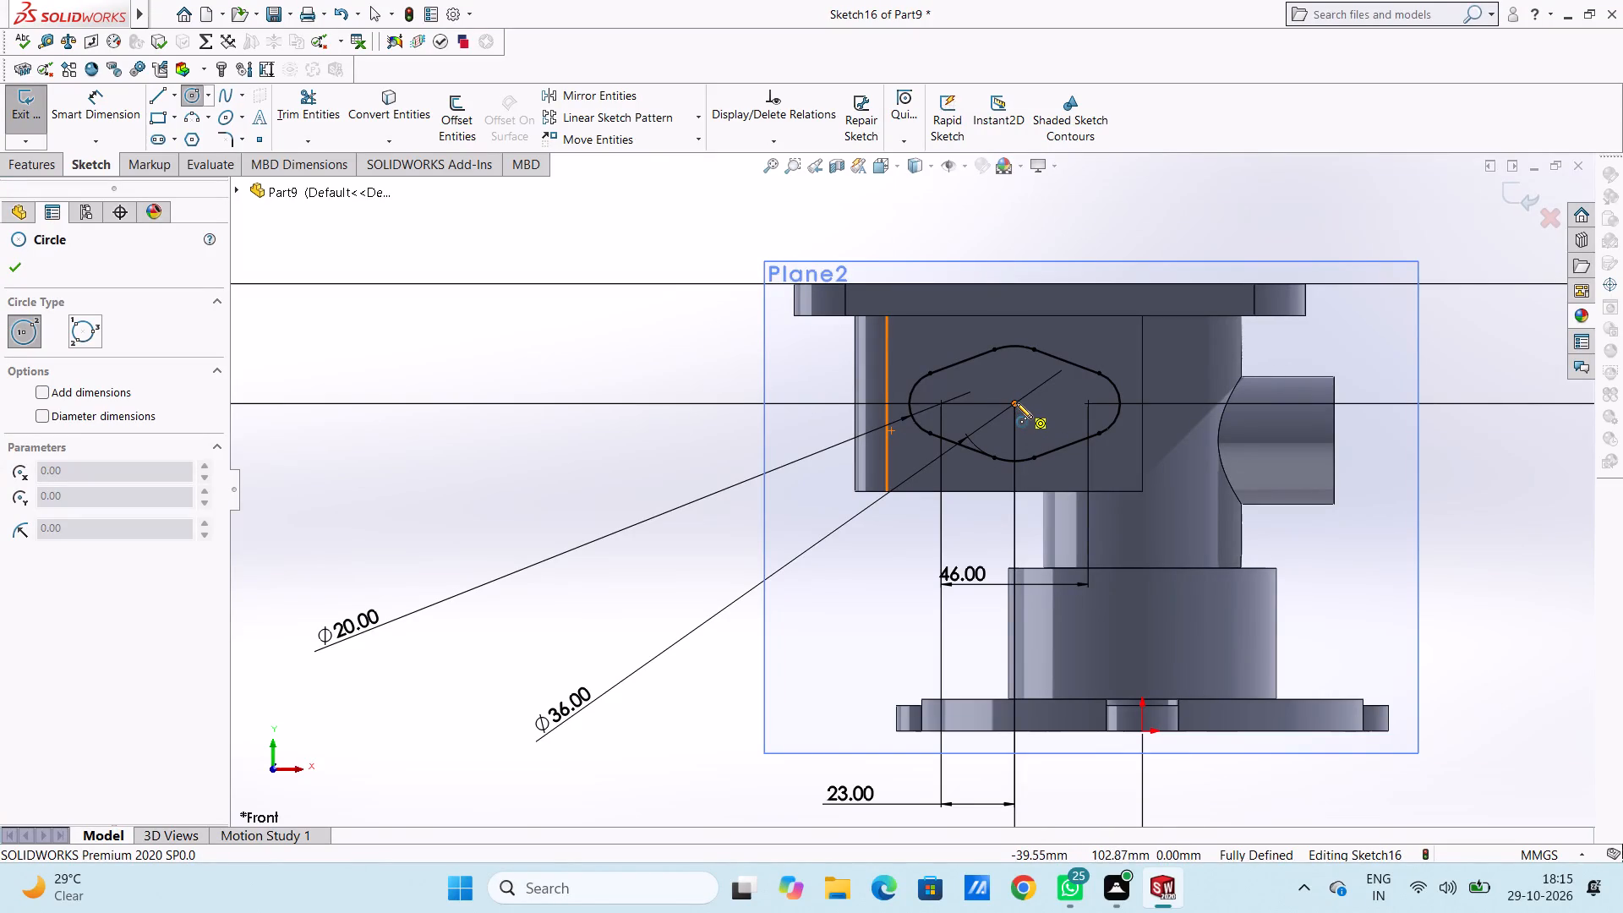
{"action": "left_click", "coordinate": [1016, 402]}
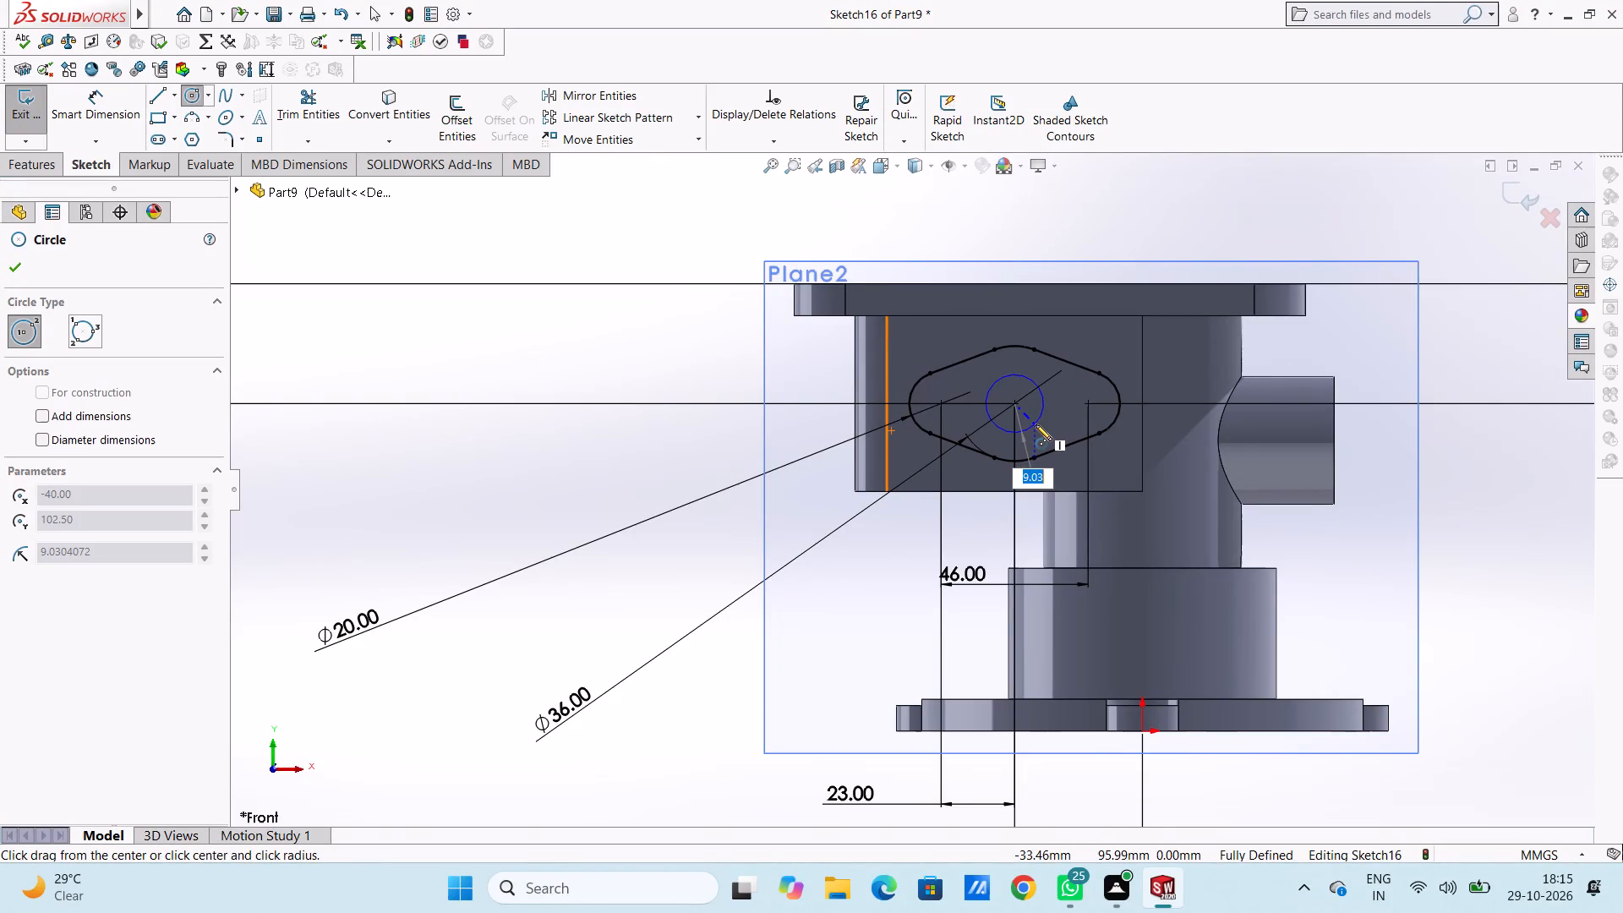
{"action": "type", "text": "18"}
{"action": "key", "text": "Return"}
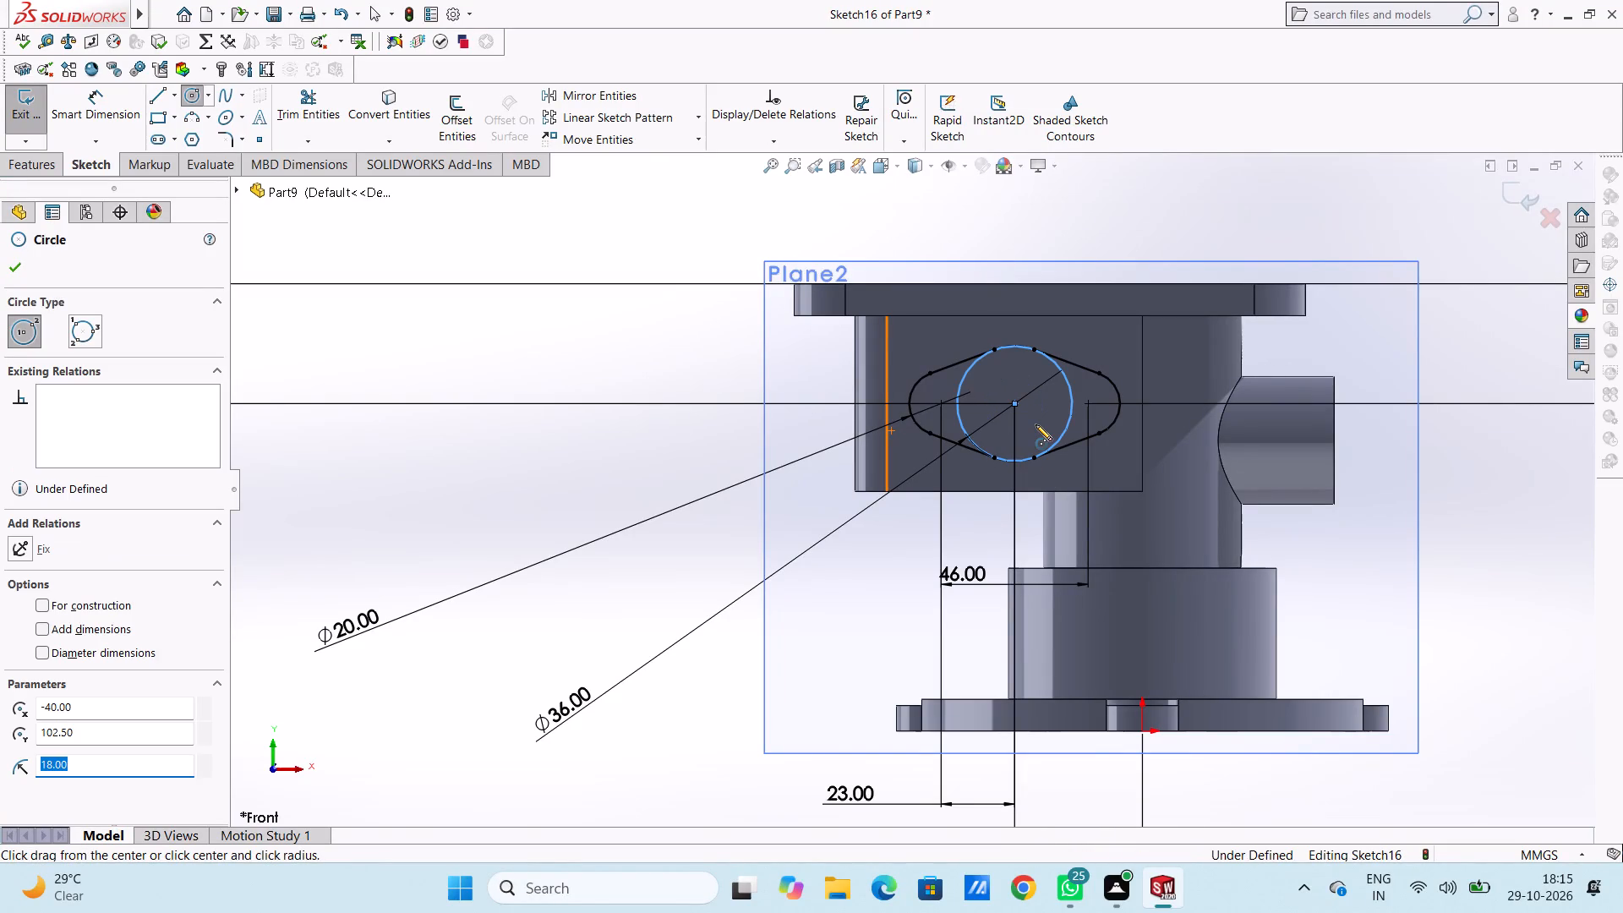
{"action": "left_click", "coordinate": [16, 271]}
{"action": "left_click", "coordinate": [331, 358]}
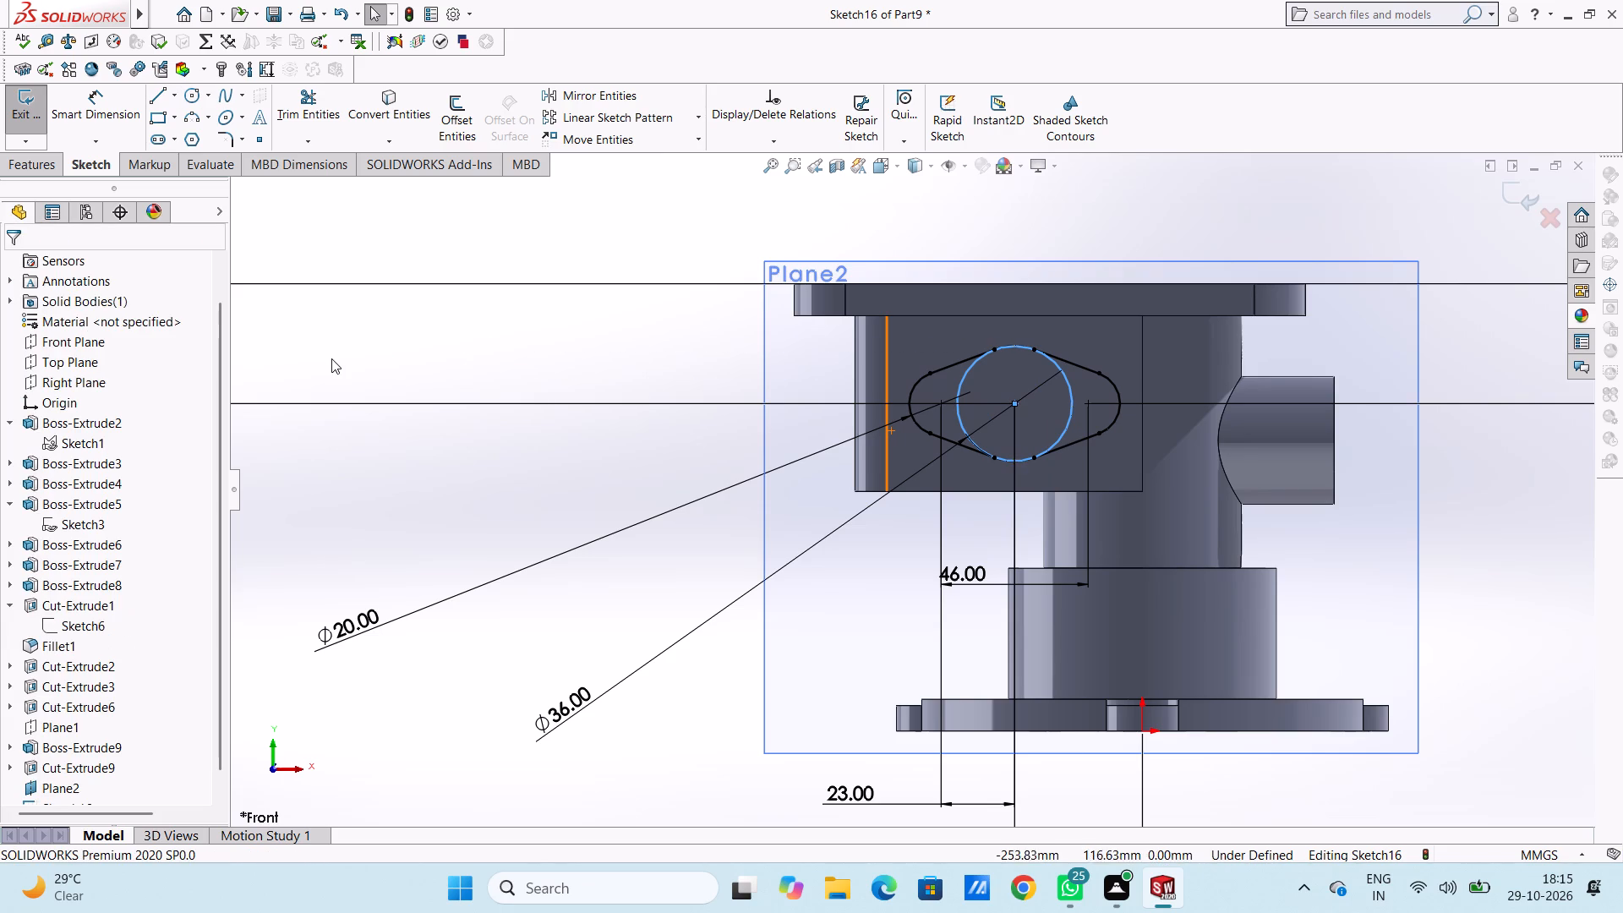
Add a diameter dimension to the central circle of the flange profile.
{"action": "left_click", "coordinate": [107, 113]}
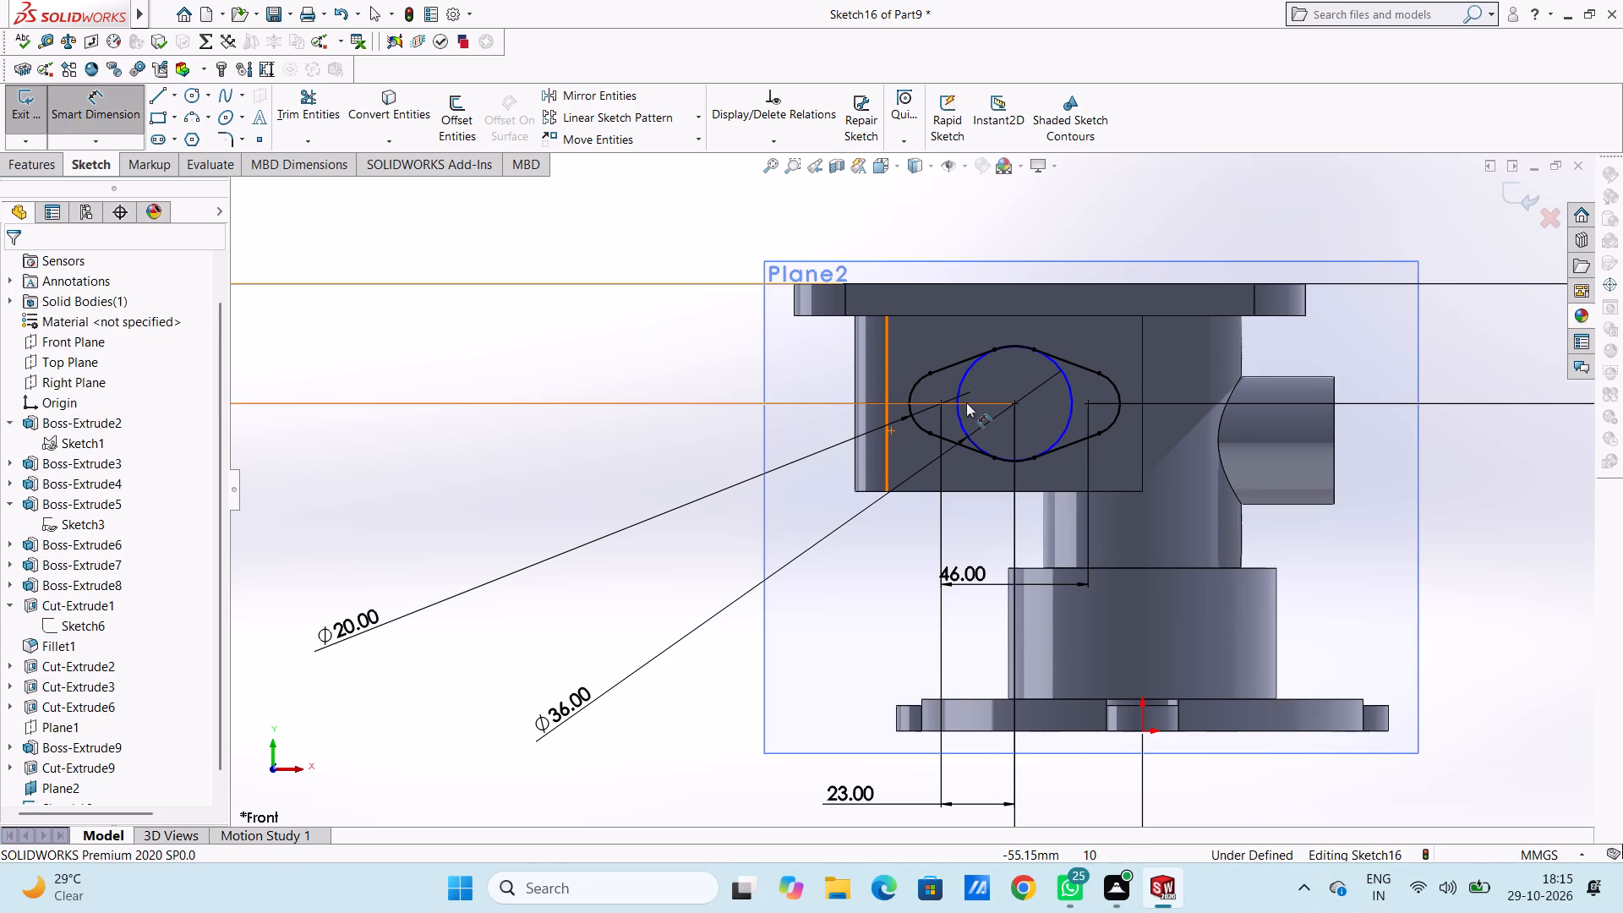
{"action": "left_click", "coordinate": [964, 375]}
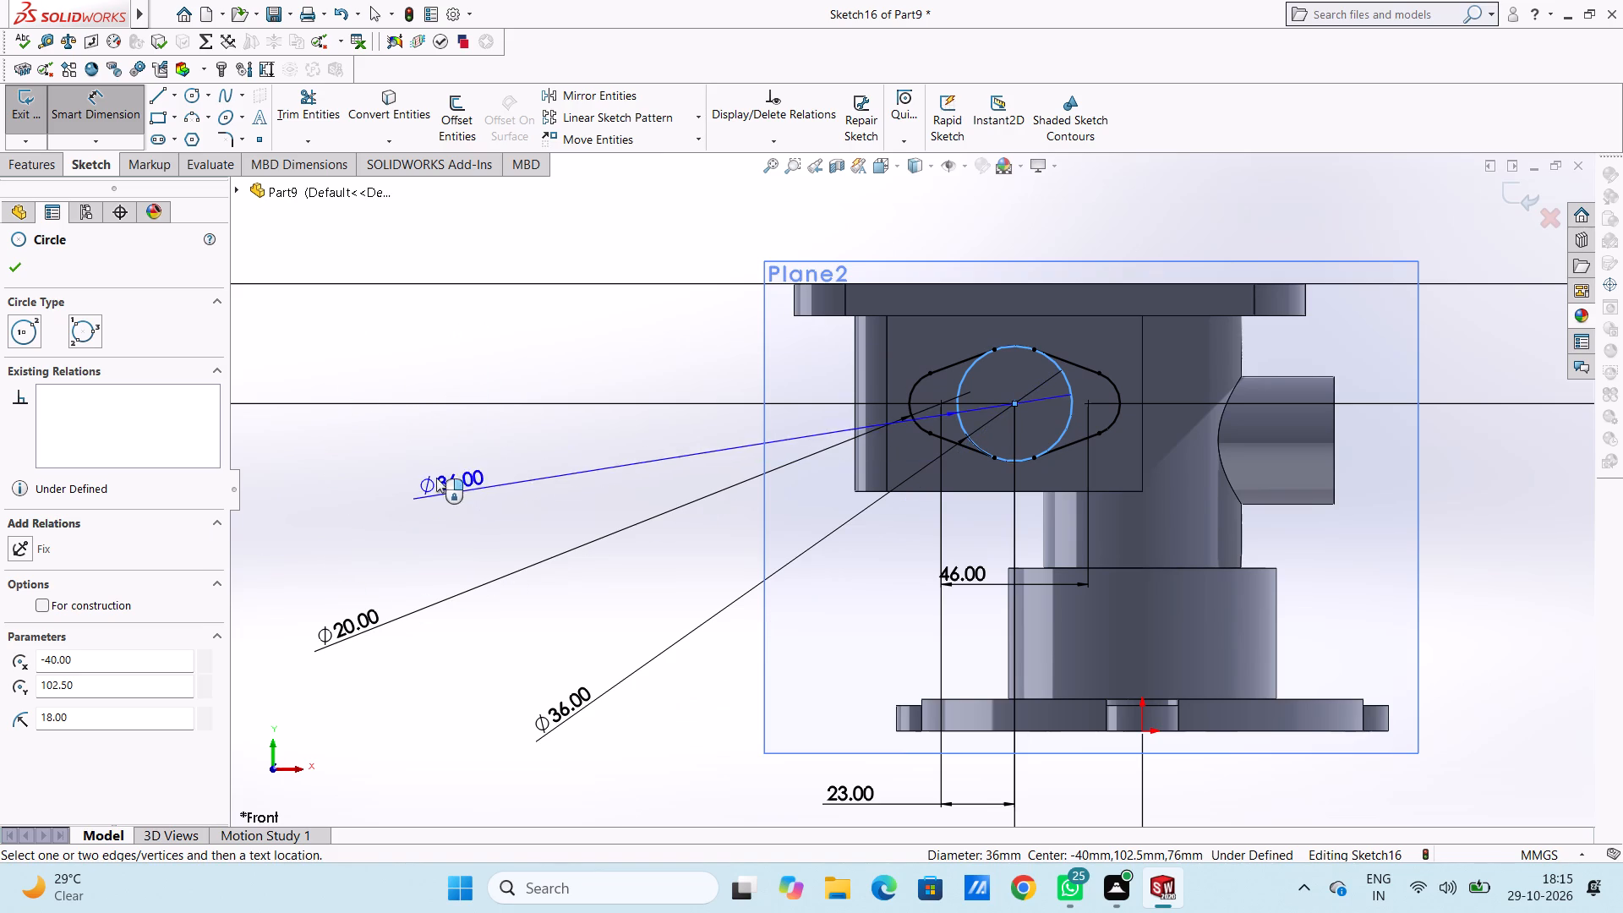
{"action": "left_click", "coordinate": [514, 641]}
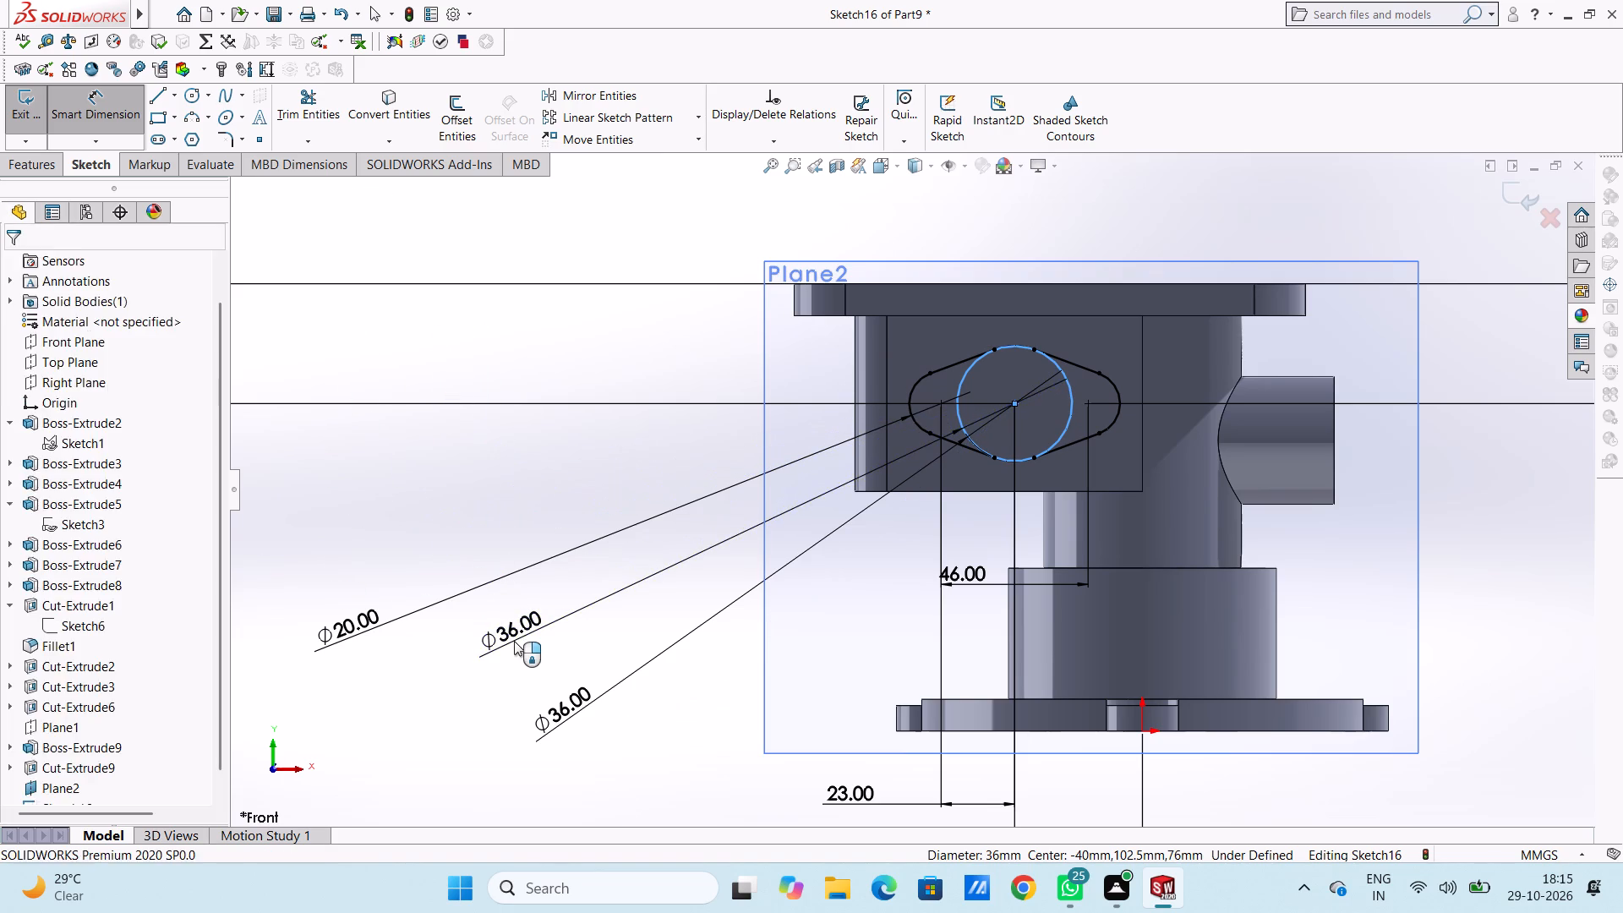
{"action": "left_click", "coordinate": [440, 611]}
{"action": "left_click", "coordinate": [445, 515]}
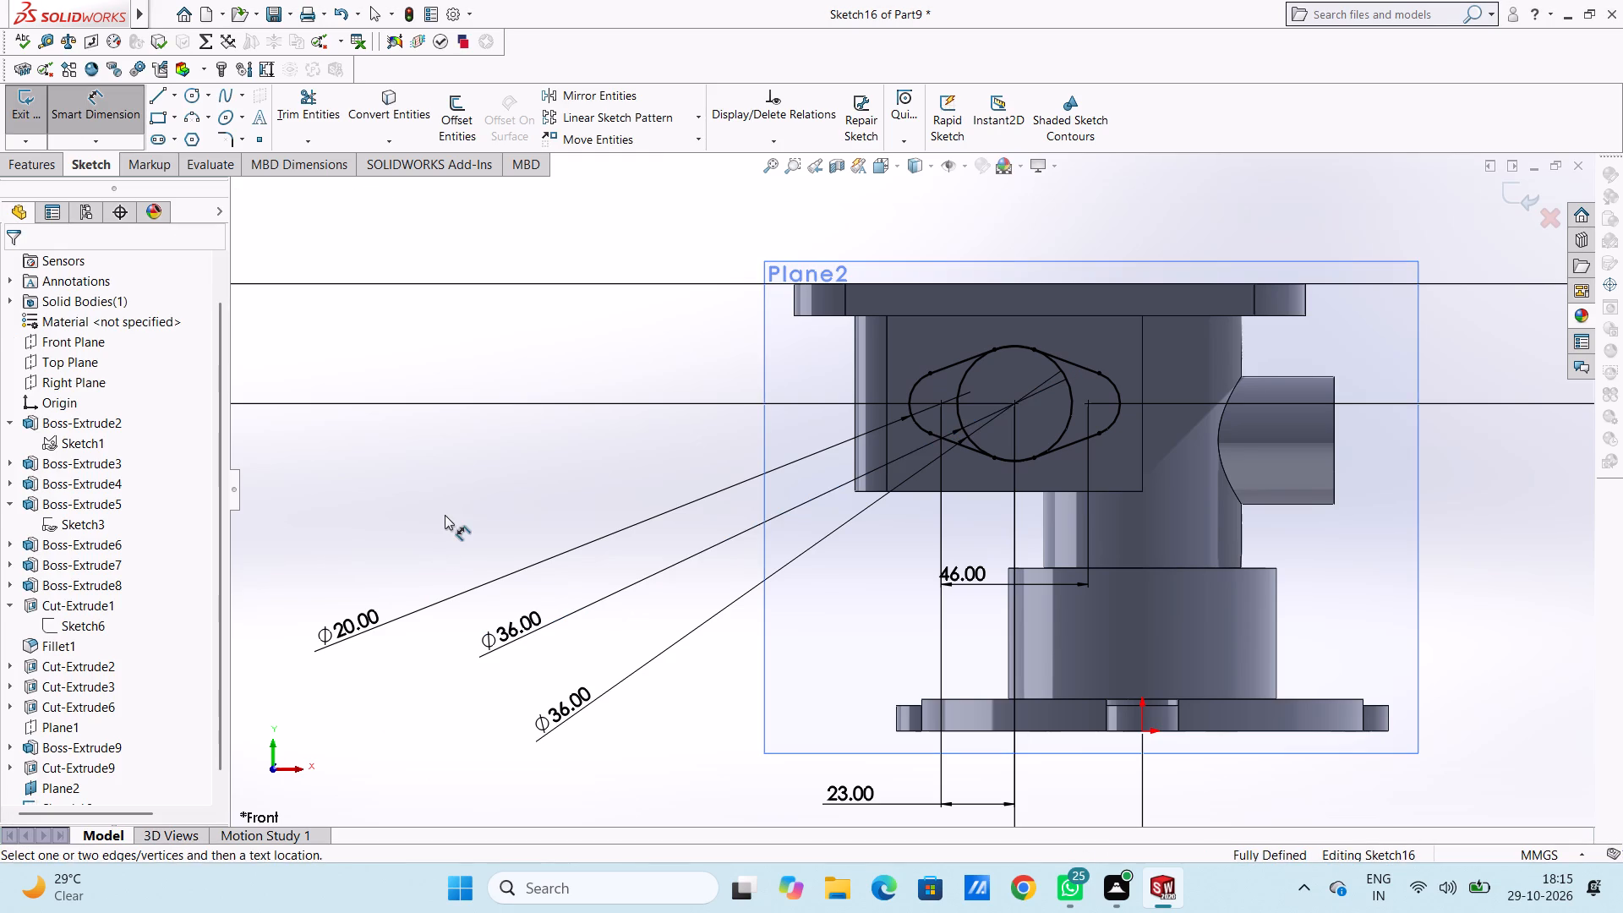
{"action": "middle_click_drag", "start_coordinate": [496, 476], "coordinate": [525, 495]}
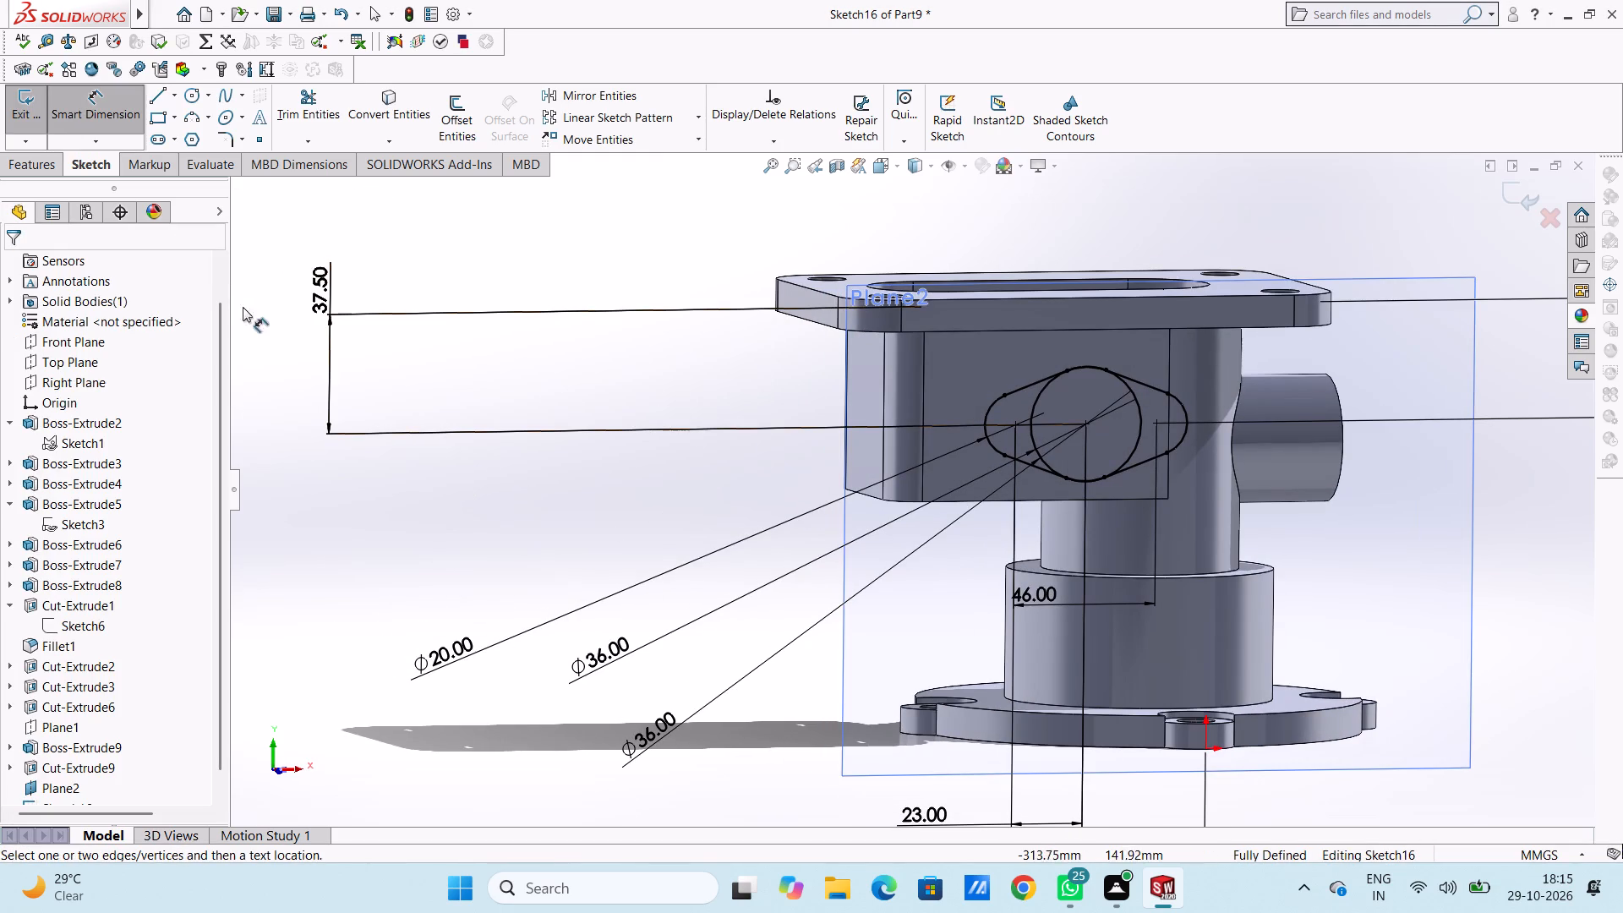
{"action": "left_click", "coordinate": [131, 134]}
{"action": "left_click", "coordinate": [122, 107]}
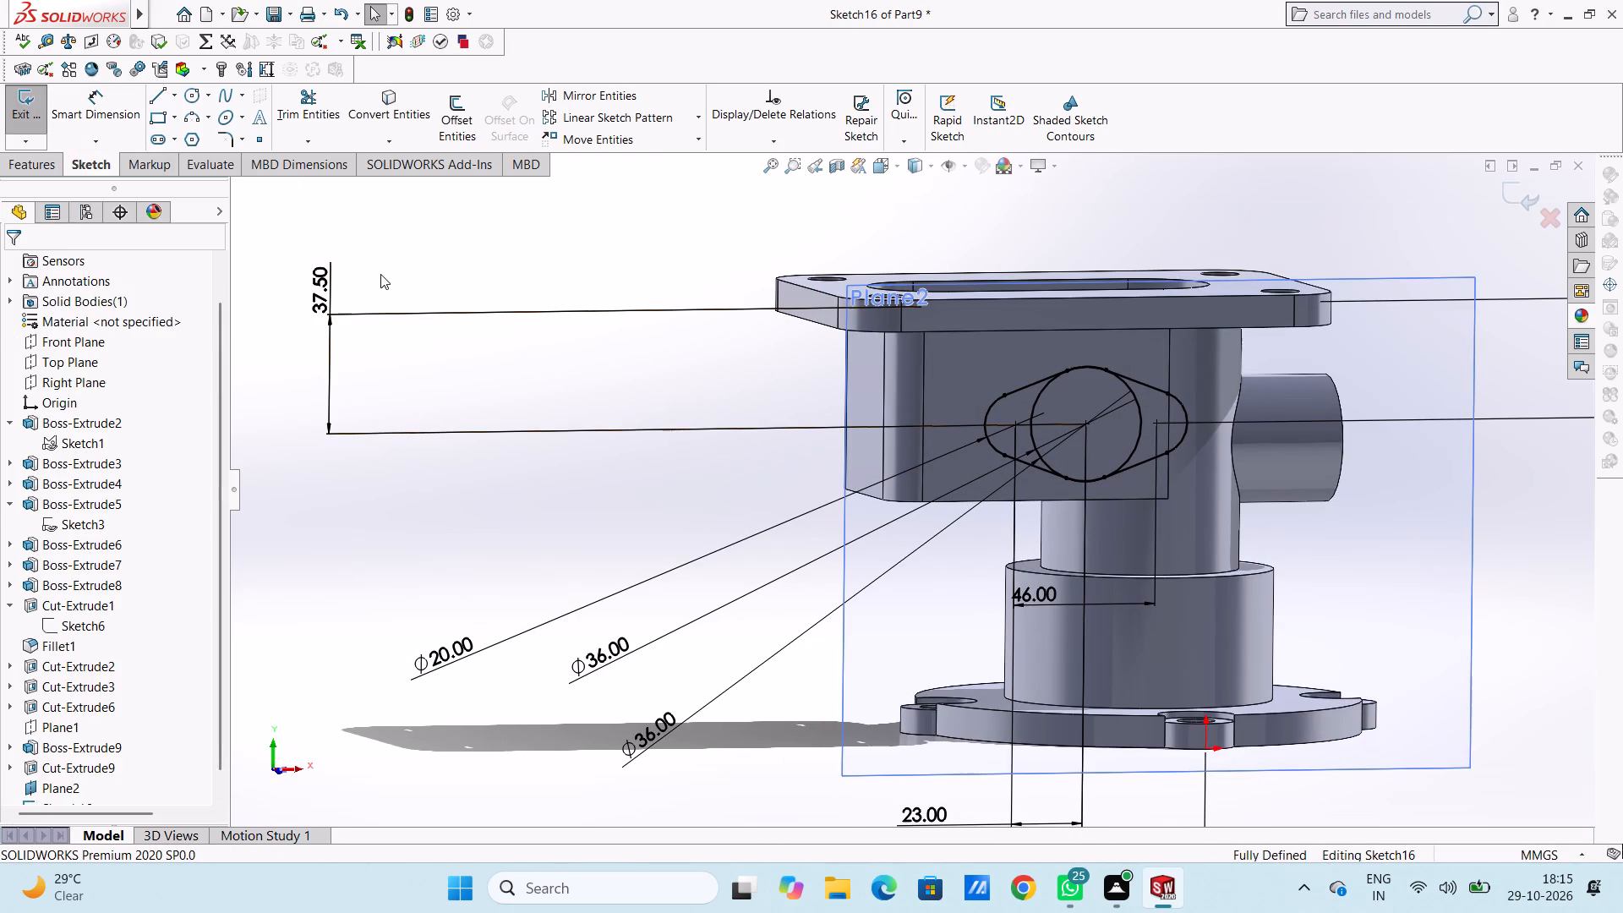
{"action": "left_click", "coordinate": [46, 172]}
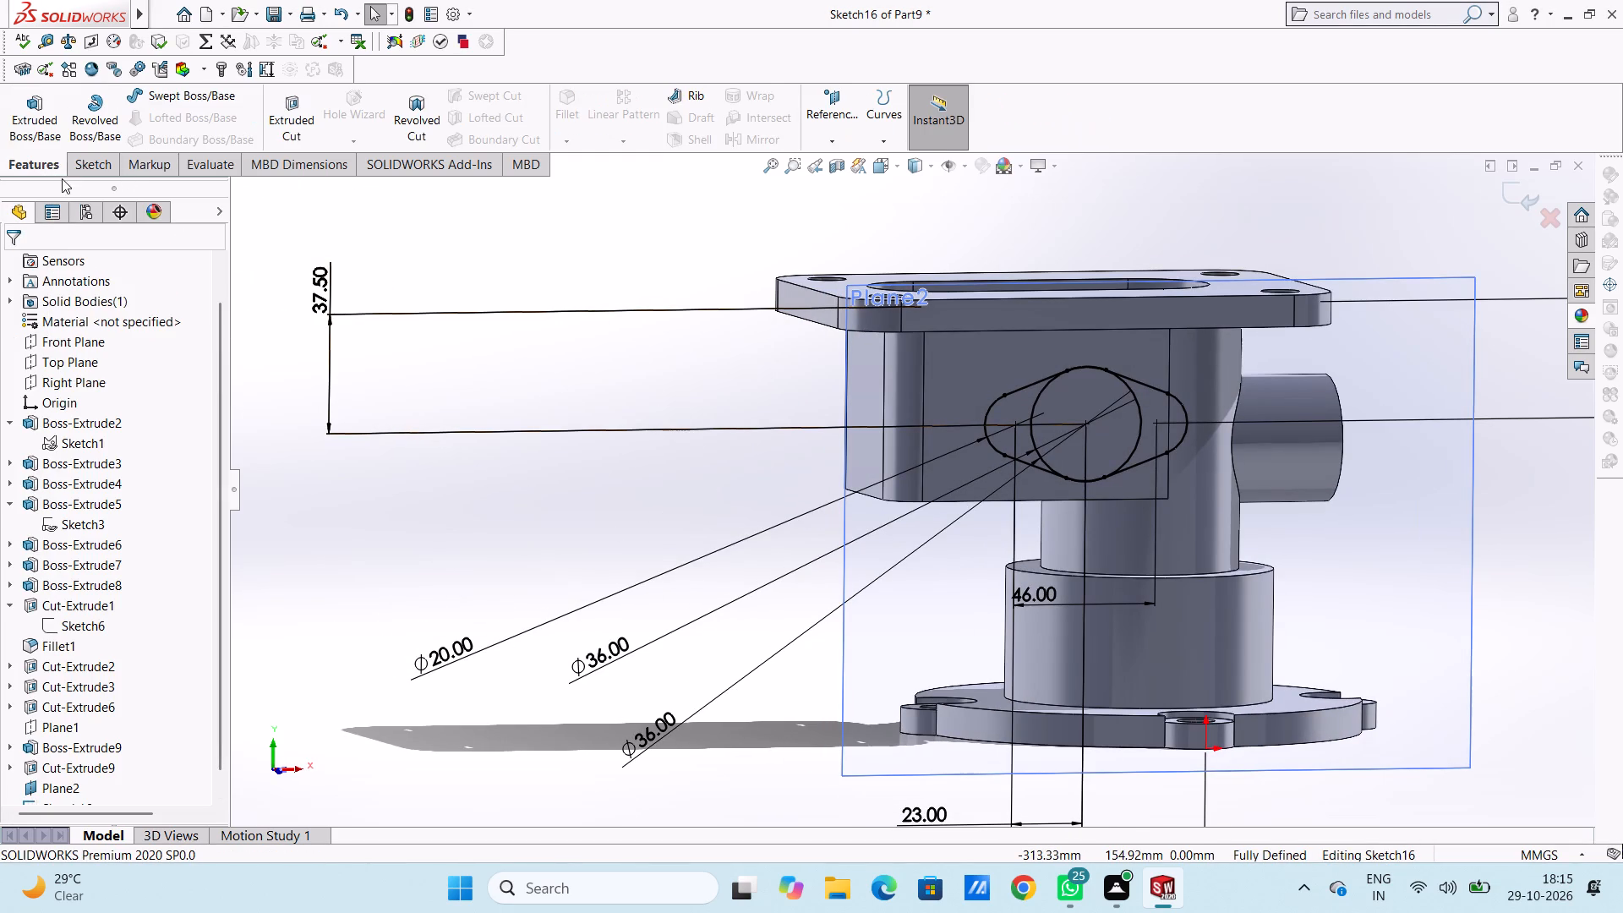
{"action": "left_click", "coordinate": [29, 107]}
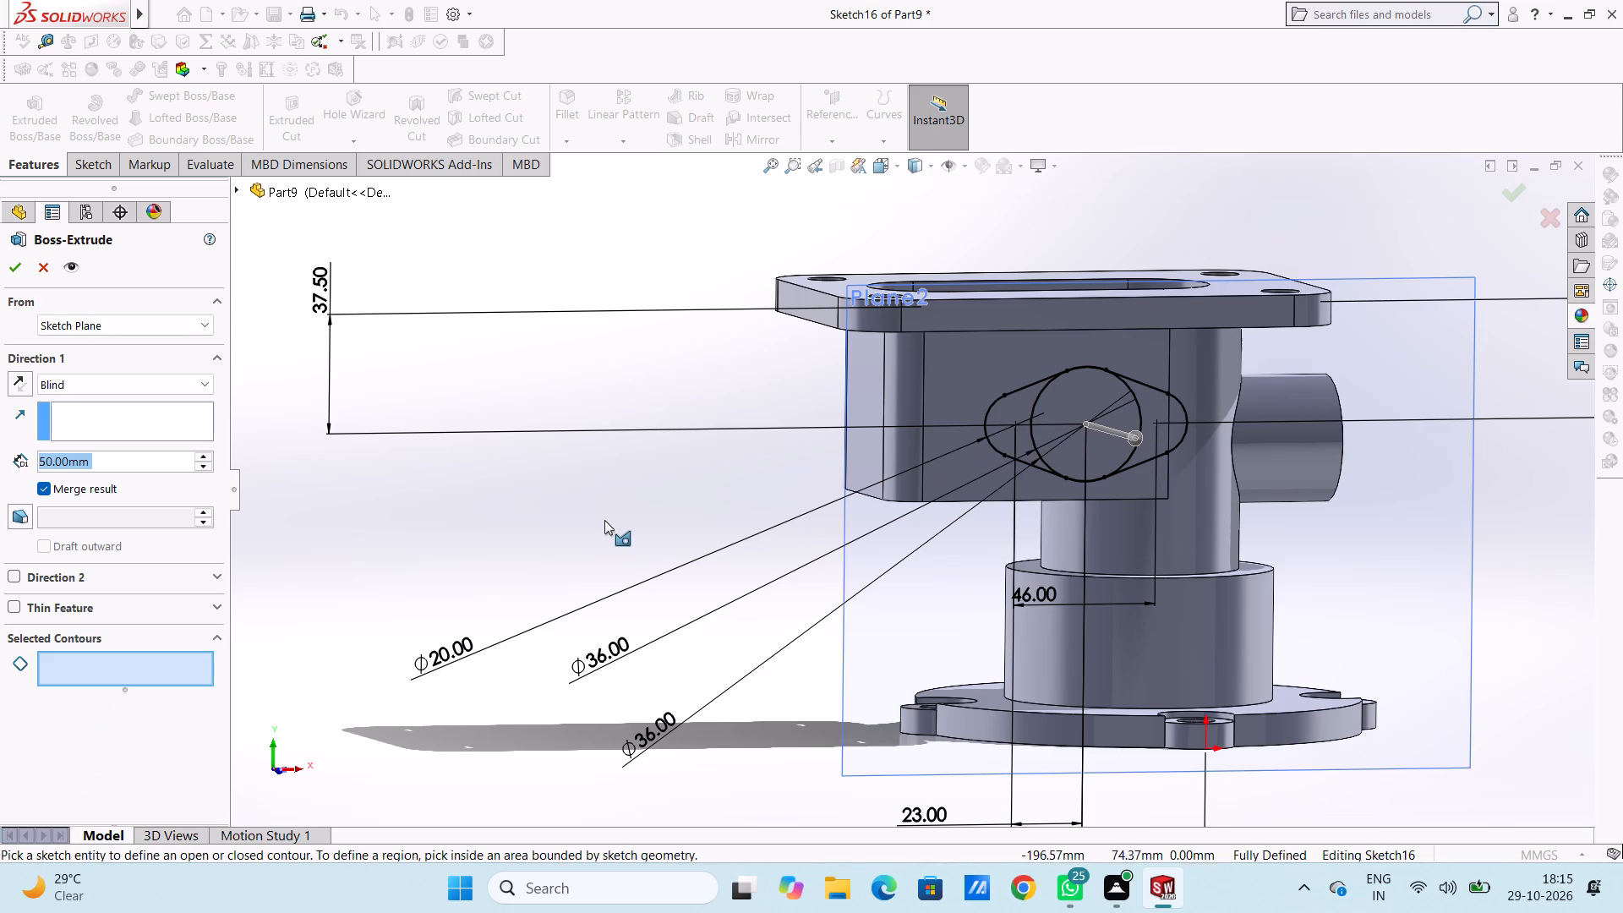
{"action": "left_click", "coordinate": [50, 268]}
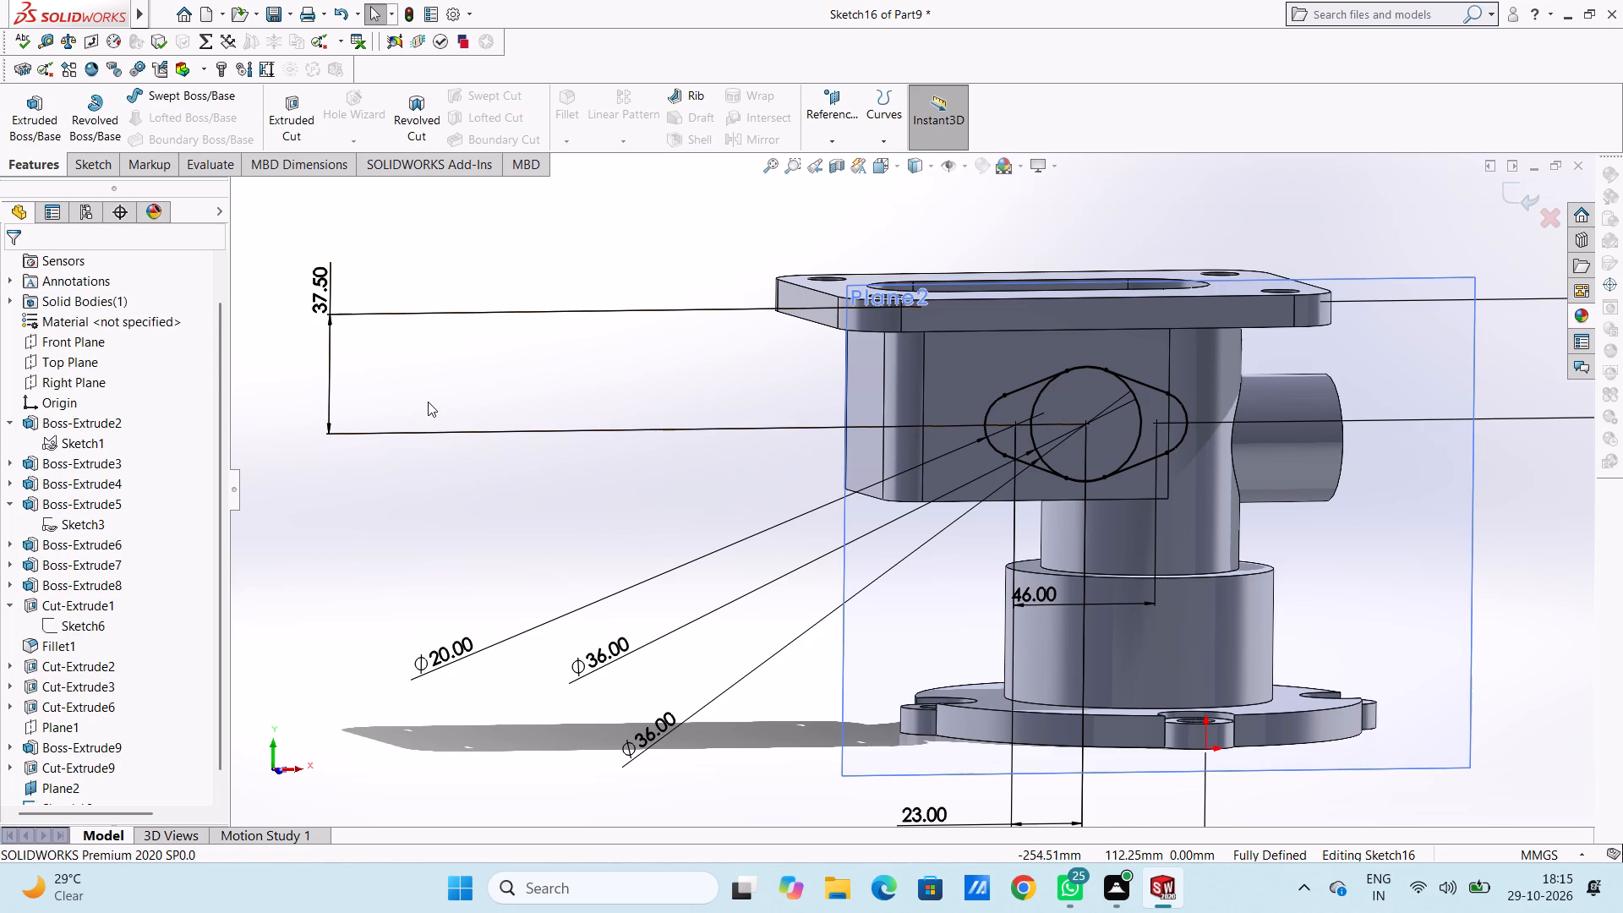
Sketch two small bolt-hole circles, about 6.6 mm and 6 mm in diameter, centred on the flange profile's two small arc centres.
{"action": "key", "text": "ctrl+1"}
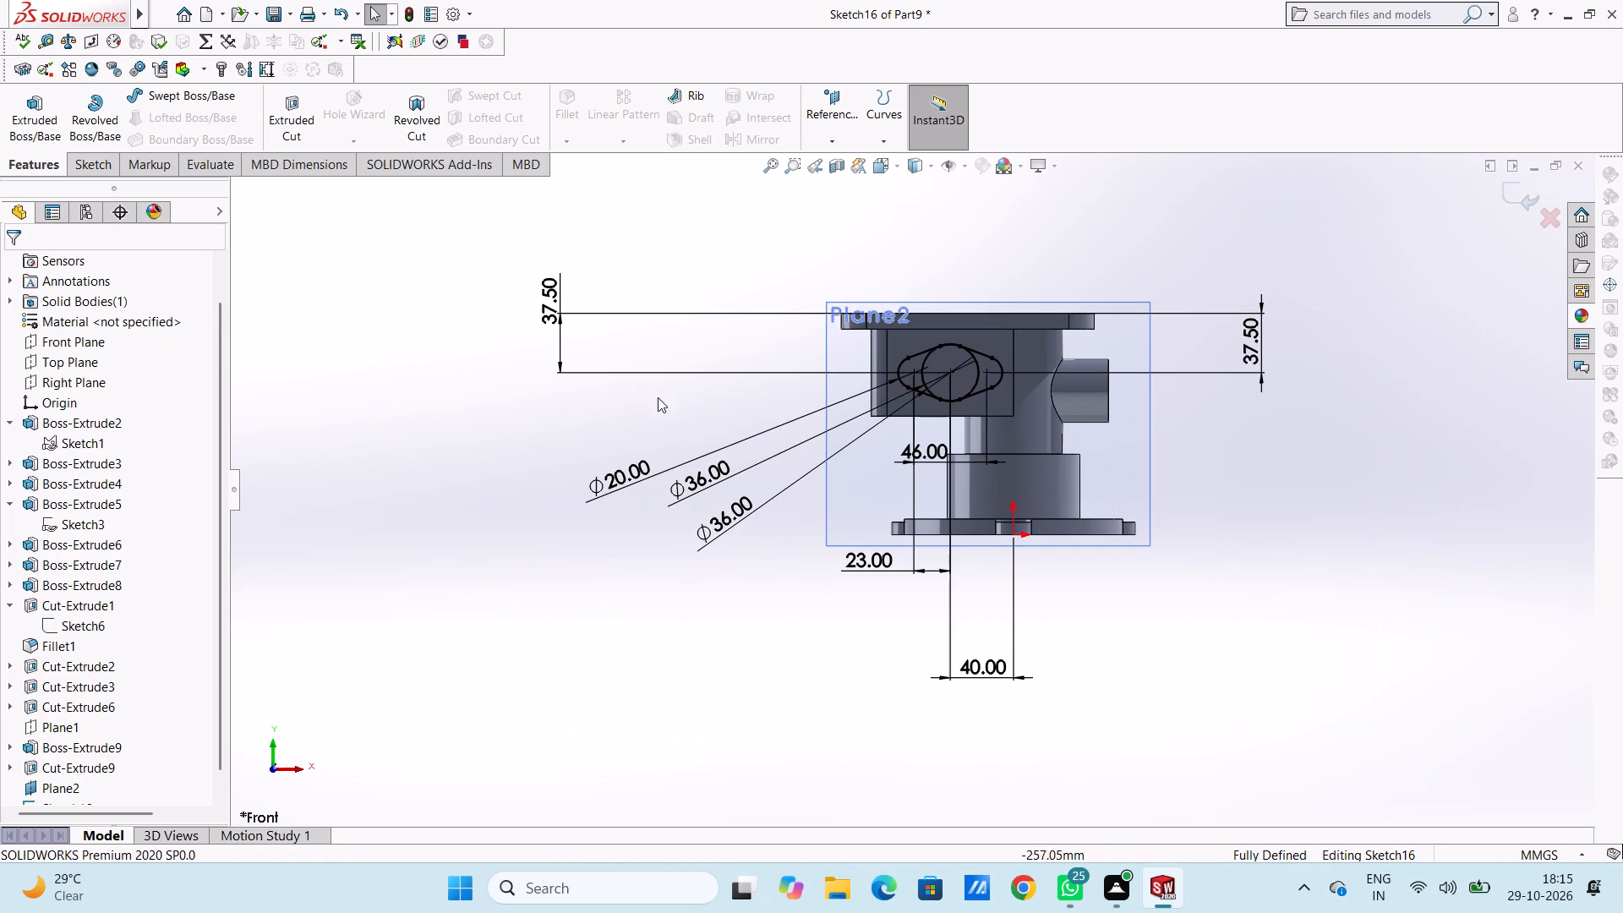
{"action": "scroll", "coordinate": [986, 373], "scroll_direction": "down", "scroll_amount": 5}
{"action": "scroll", "coordinate": [811, 434], "scroll_direction": "down", "scroll_amount": 4}
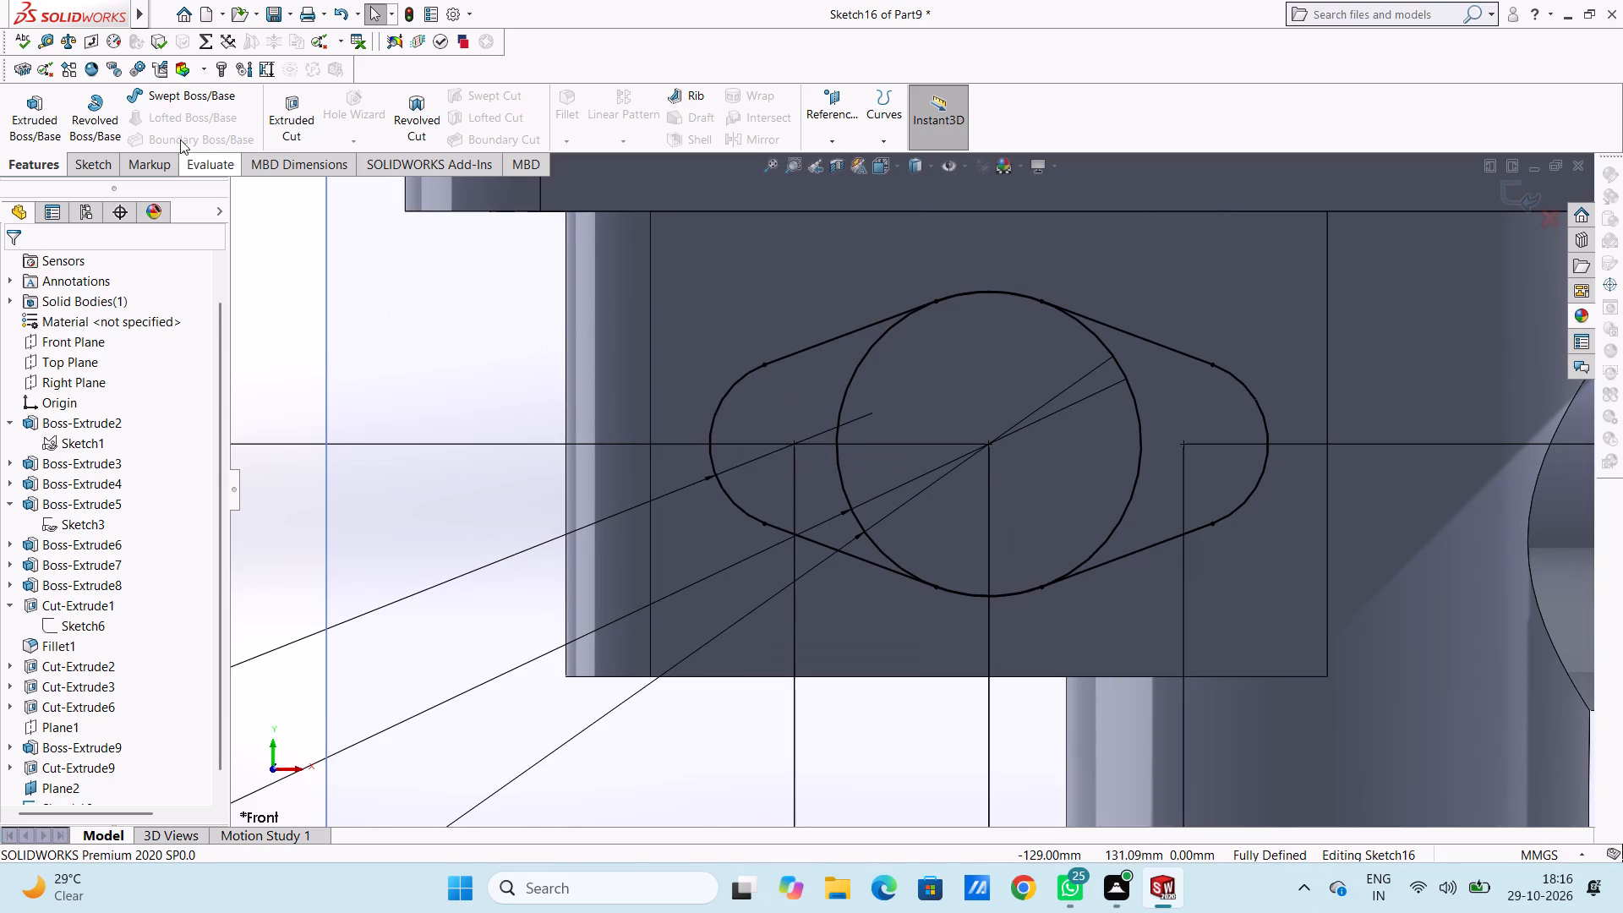
{"action": "left_click", "coordinate": [106, 167]}
{"action": "left_click", "coordinate": [189, 95]}
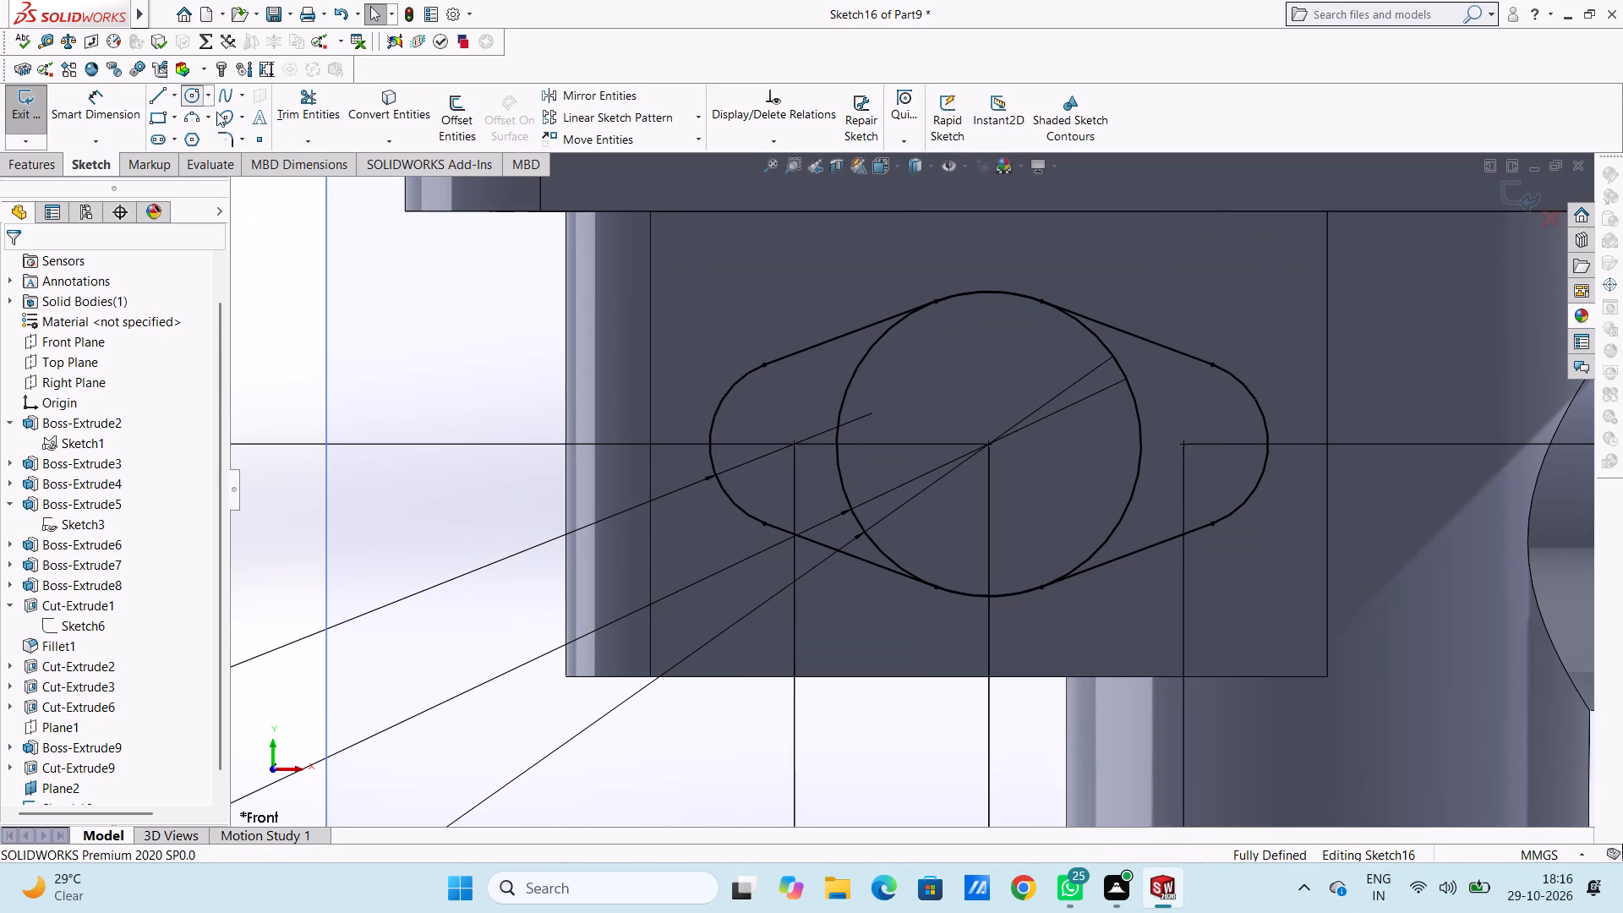
{"action": "left_click", "coordinate": [794, 448]}
{"action": "left_click", "coordinate": [802, 471]}
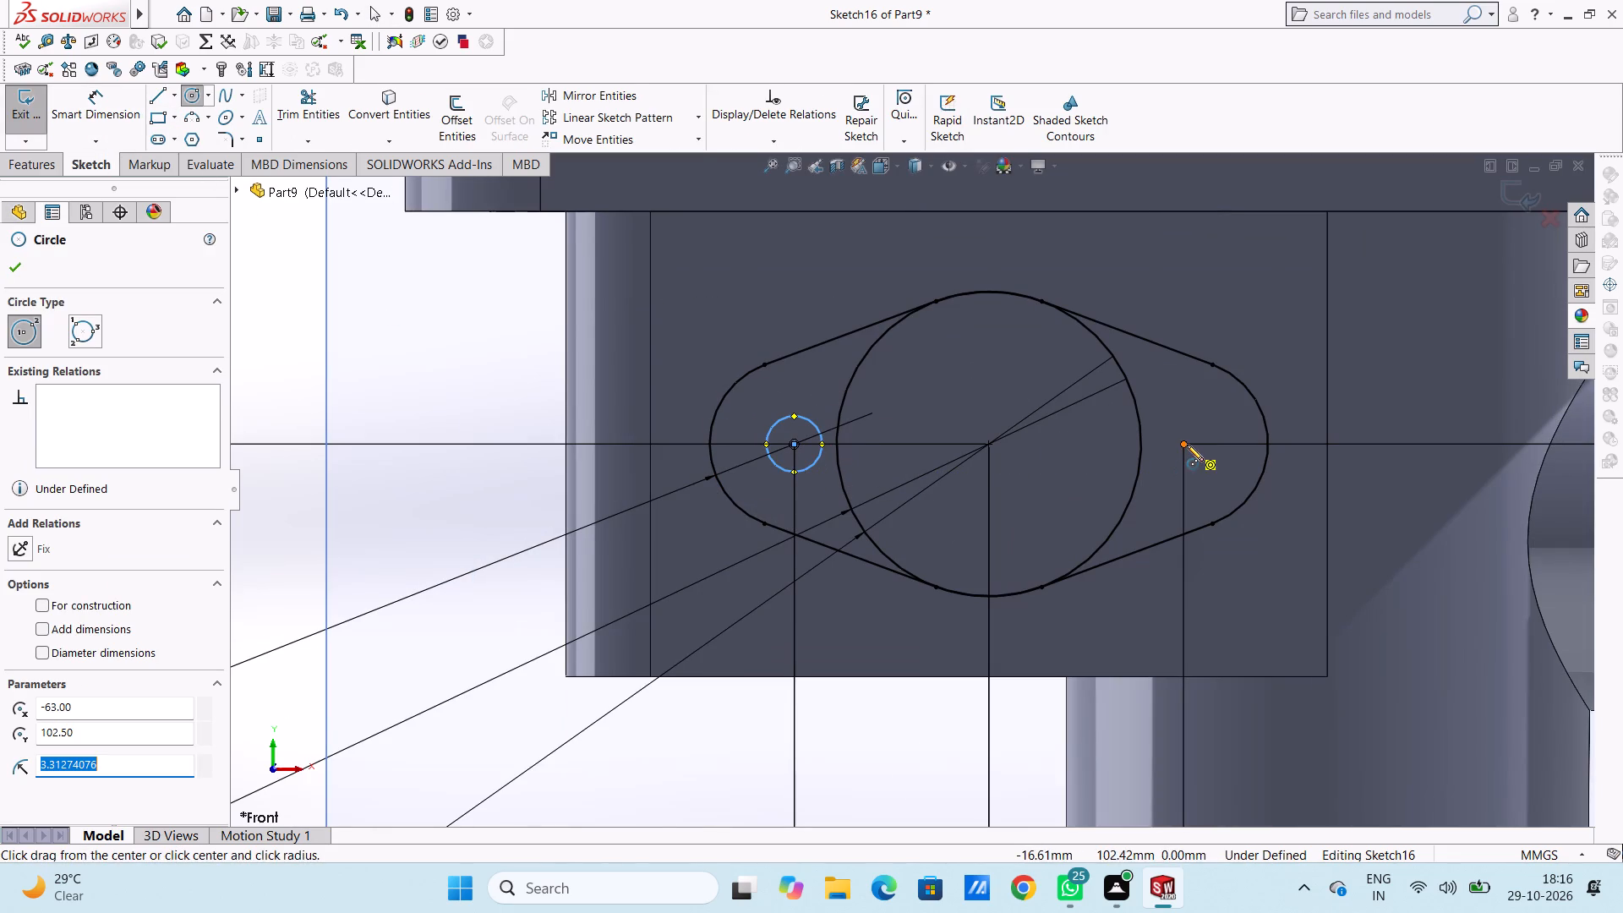
{"action": "left_click", "coordinate": [1187, 445]}
{"action": "left_click", "coordinate": [1199, 464]}
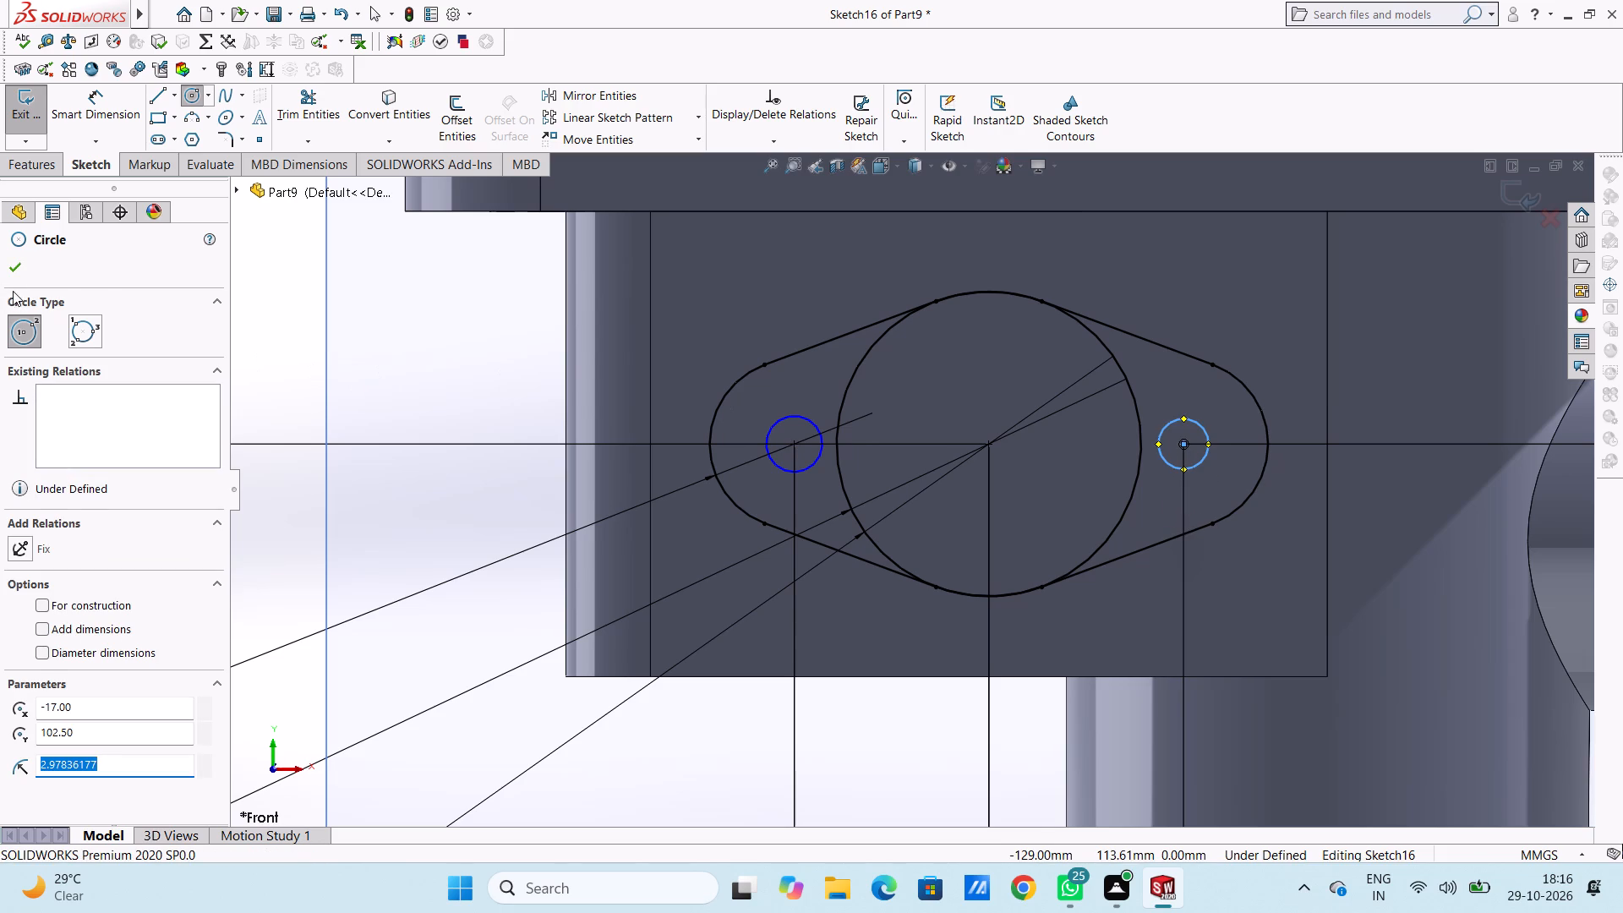
{"action": "left_click", "coordinate": [14, 265]}
{"action": "left_click", "coordinate": [363, 337]}
Dimension the small hole circle farther from the side pipe to a diameter of 7 mm.
{"action": "left_click", "coordinate": [103, 109]}
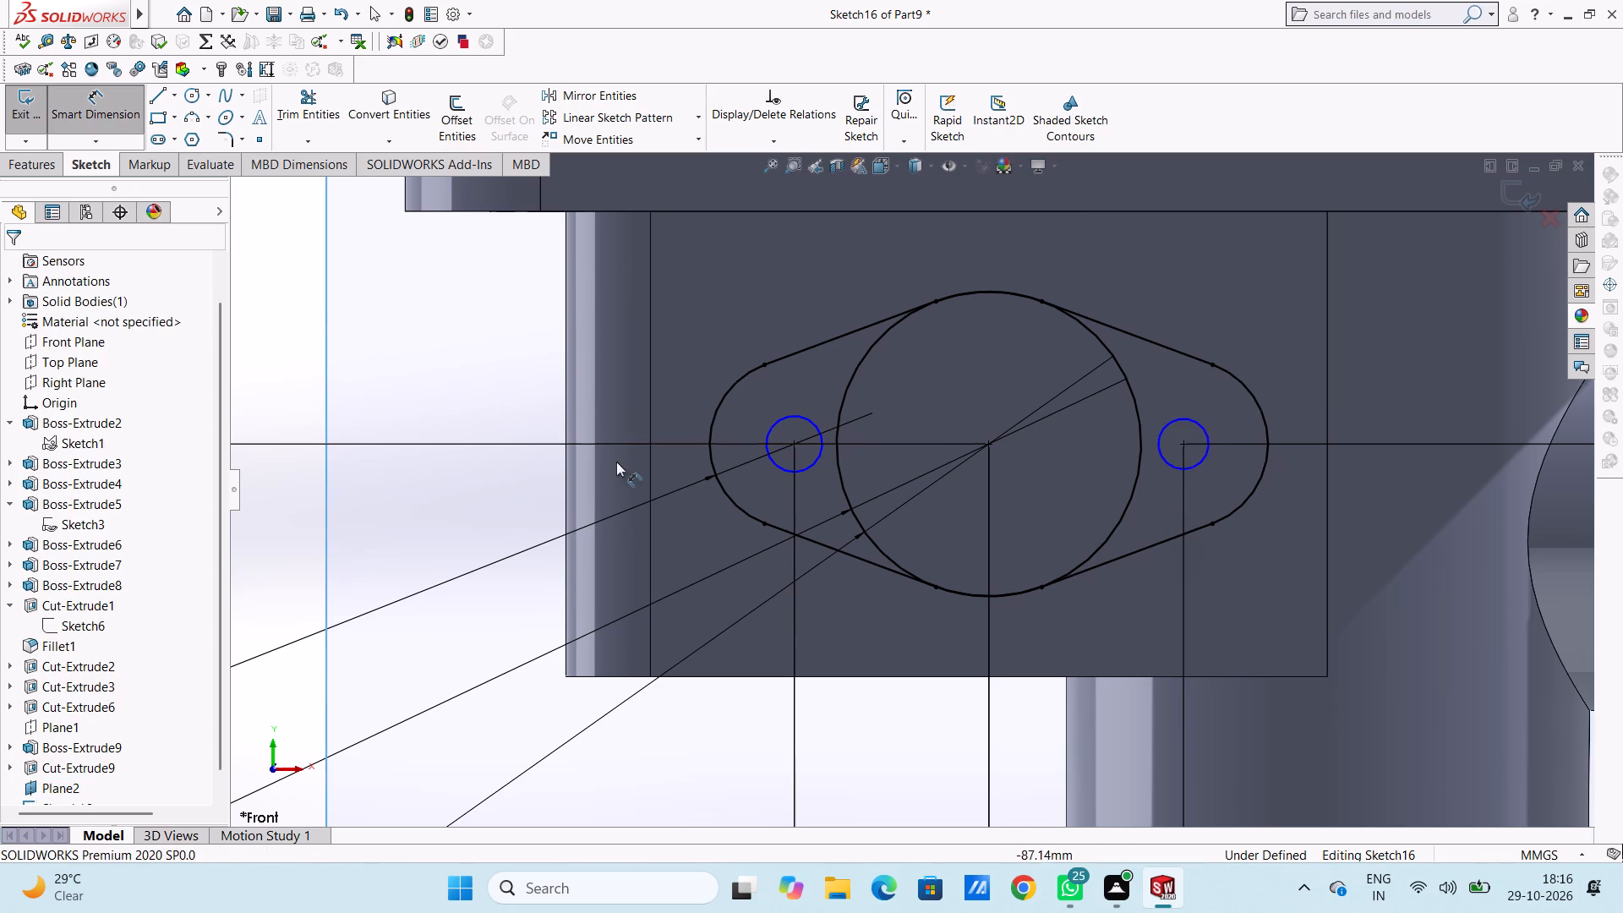
{"action": "scroll", "coordinate": [768, 495], "scroll_direction": "up", "scroll_amount": 2}
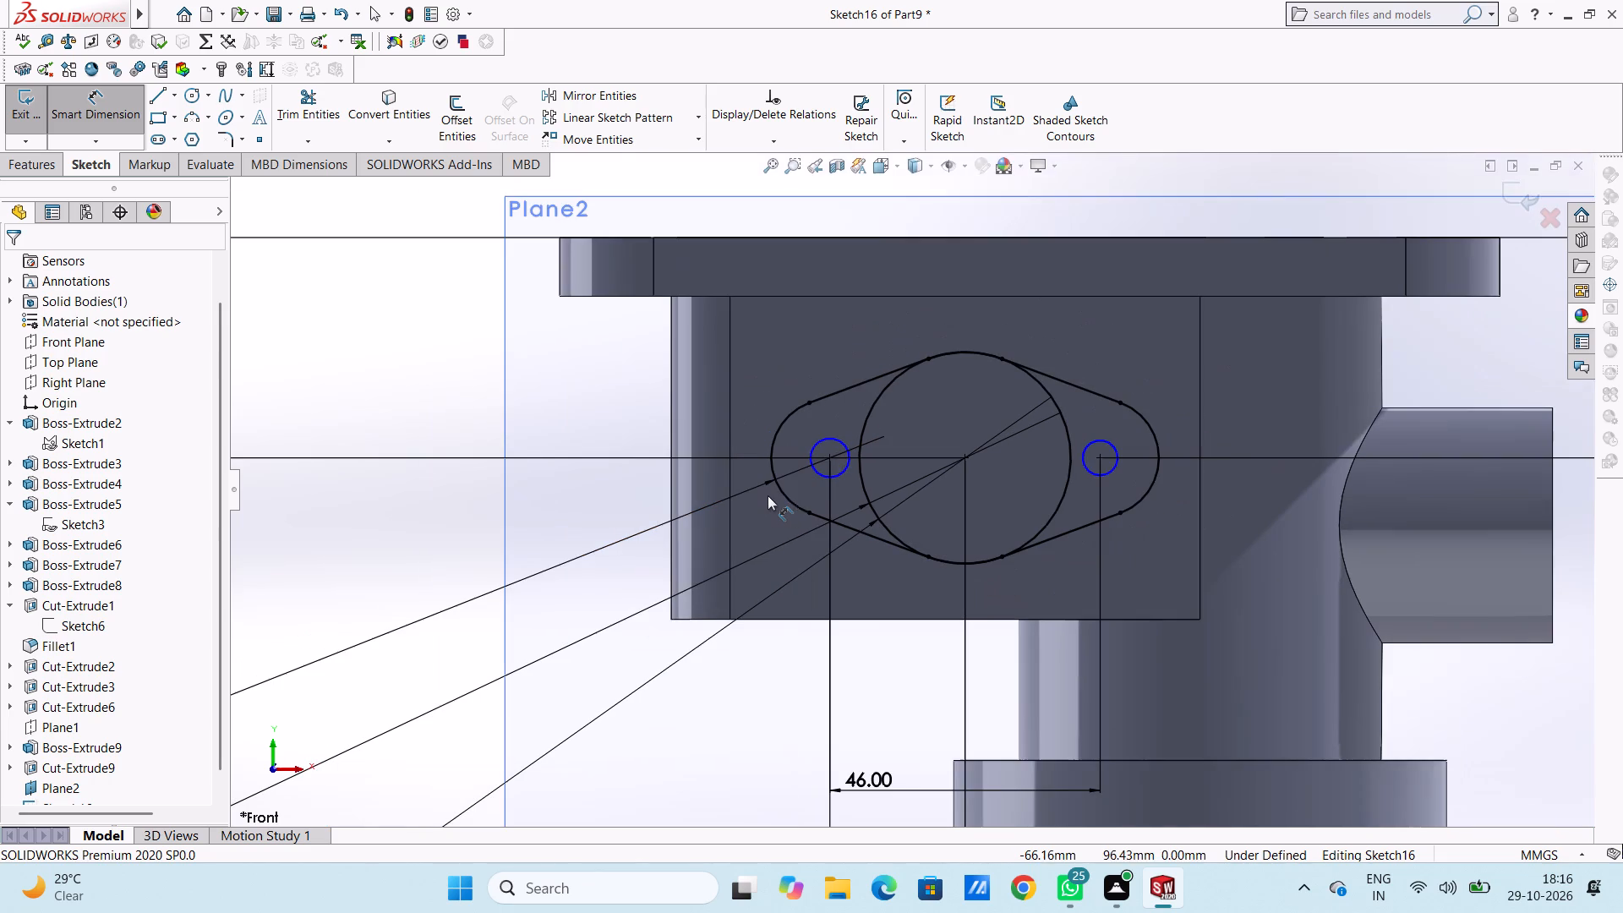
{"action": "left_click", "coordinate": [822, 478]}
{"action": "left_click", "coordinate": [701, 698]}
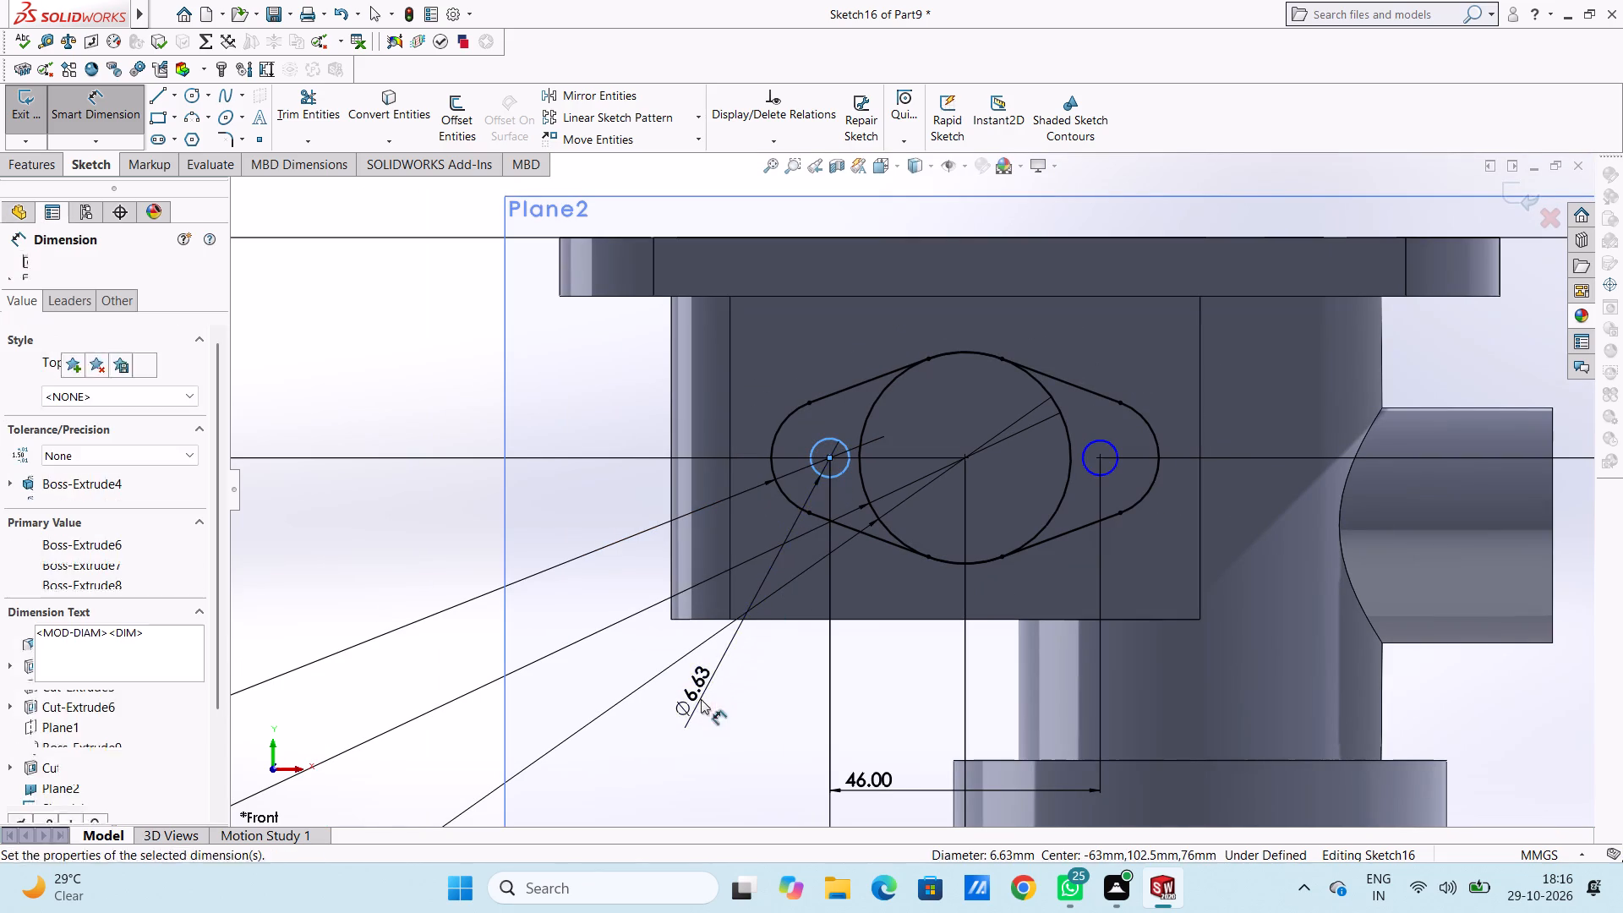
{"action": "key", "text": "7"}
{"action": "key", "text": "Return"}
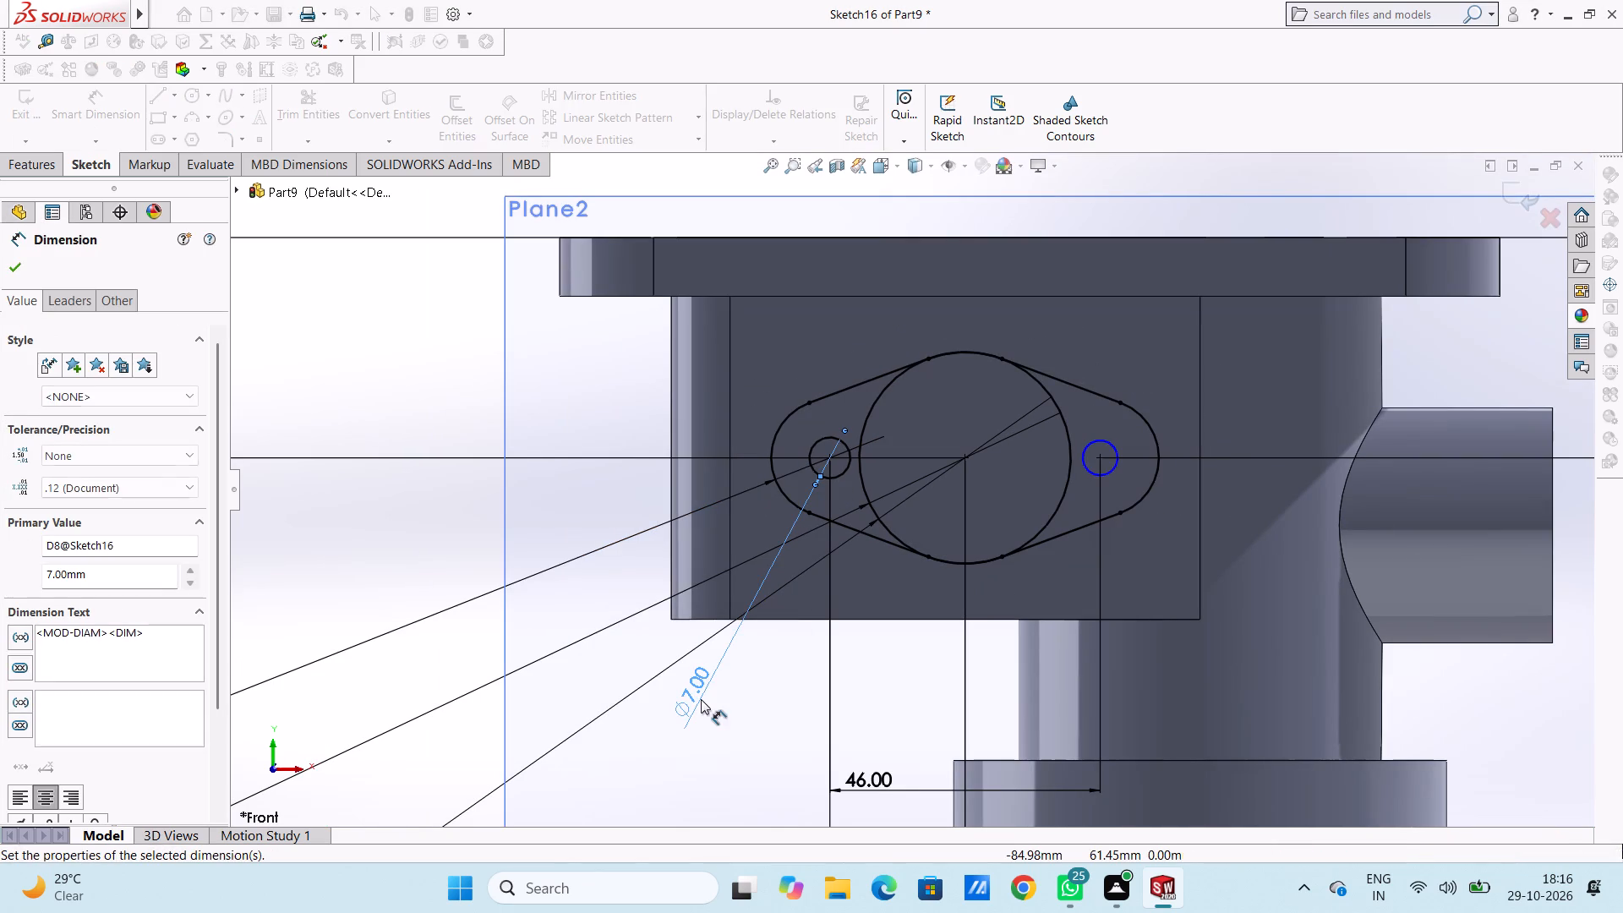
{"action": "left_click", "coordinate": [697, 759]}
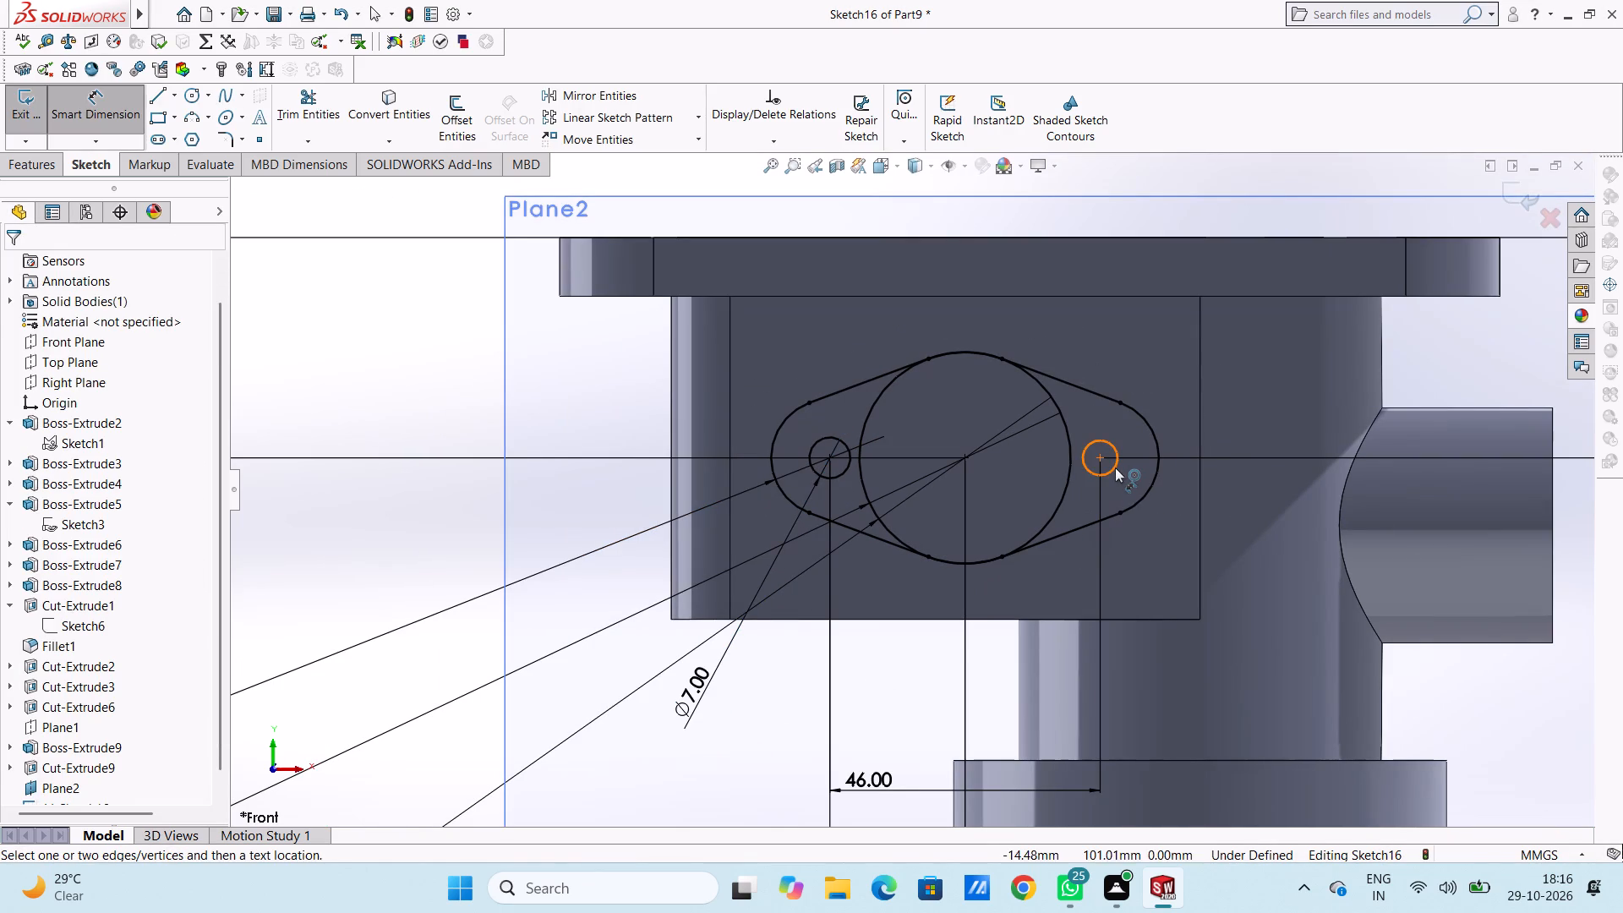
Dimension the small hole circle nearer the side pipe to a diameter of 7 mm.
{"action": "left_click", "coordinate": [1115, 467]}
{"action": "left_click", "coordinate": [1499, 706]}
{"action": "key", "text": "7"}
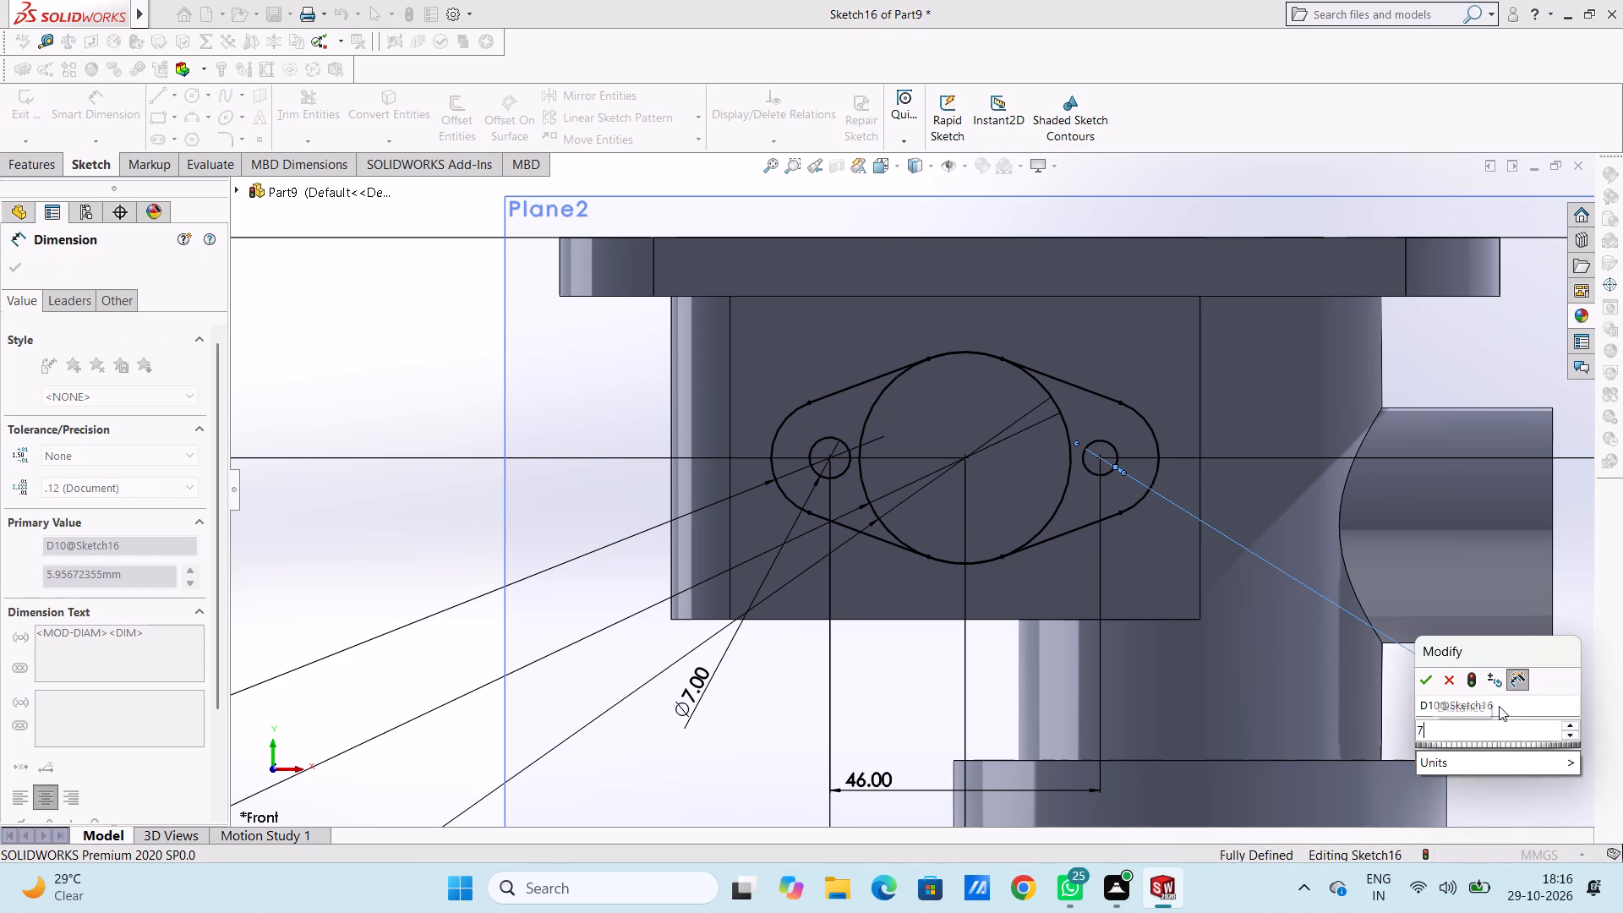
{"action": "key", "text": "Return"}
{"action": "scroll", "coordinate": [817, 638], "scroll_direction": "up", "scroll_amount": 3}
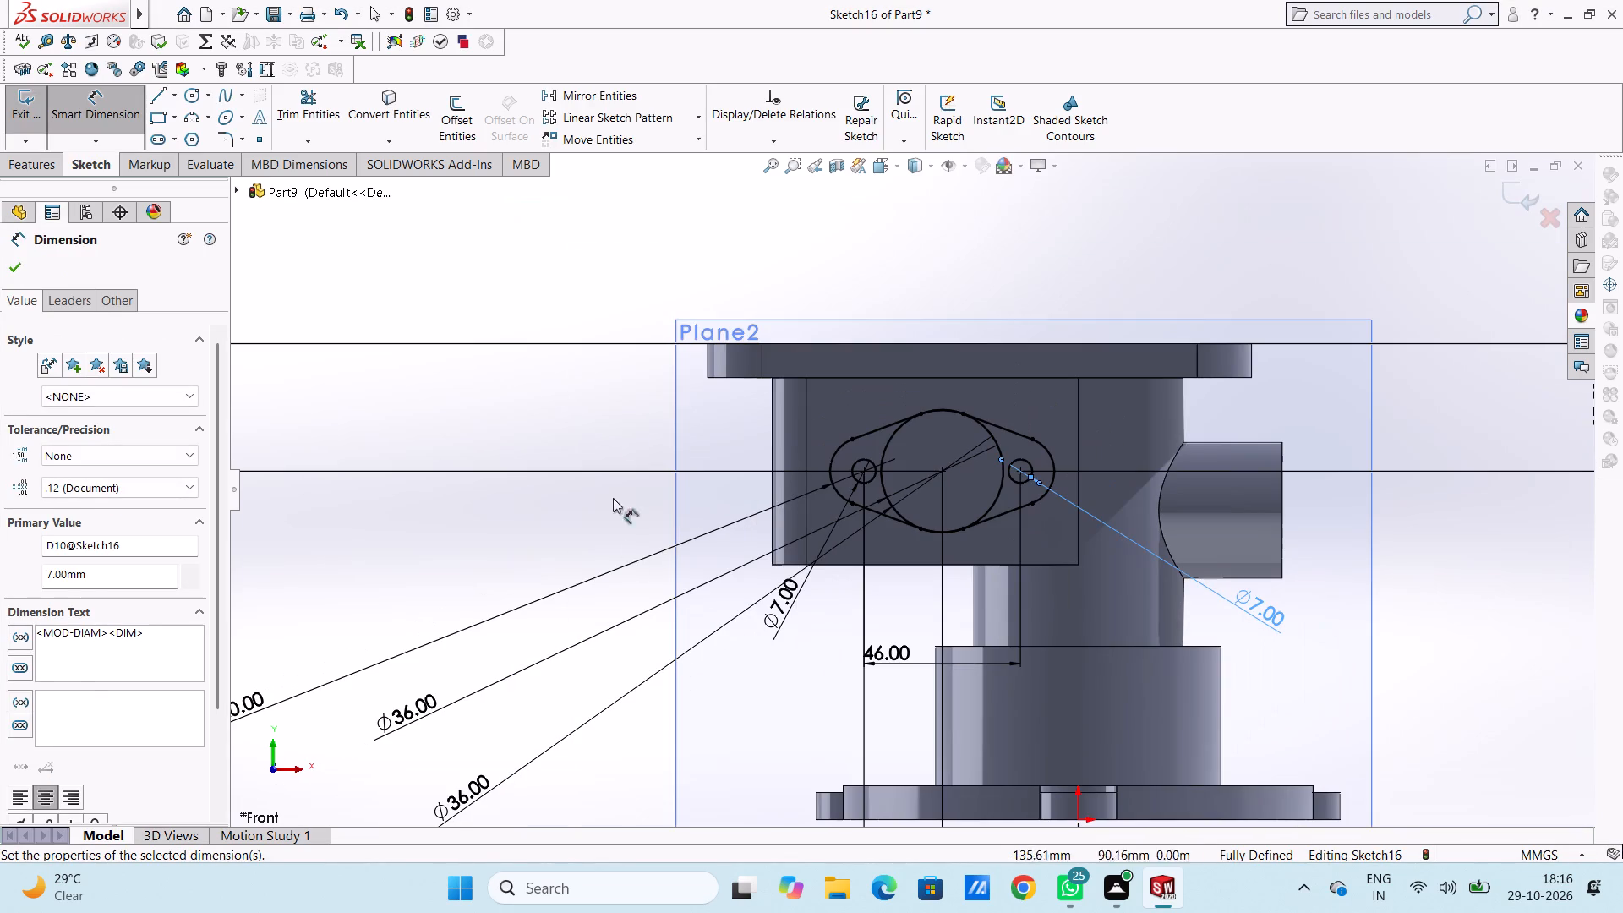
{"action": "left_click", "coordinate": [617, 400]}
{"action": "left_click", "coordinate": [103, 112]}
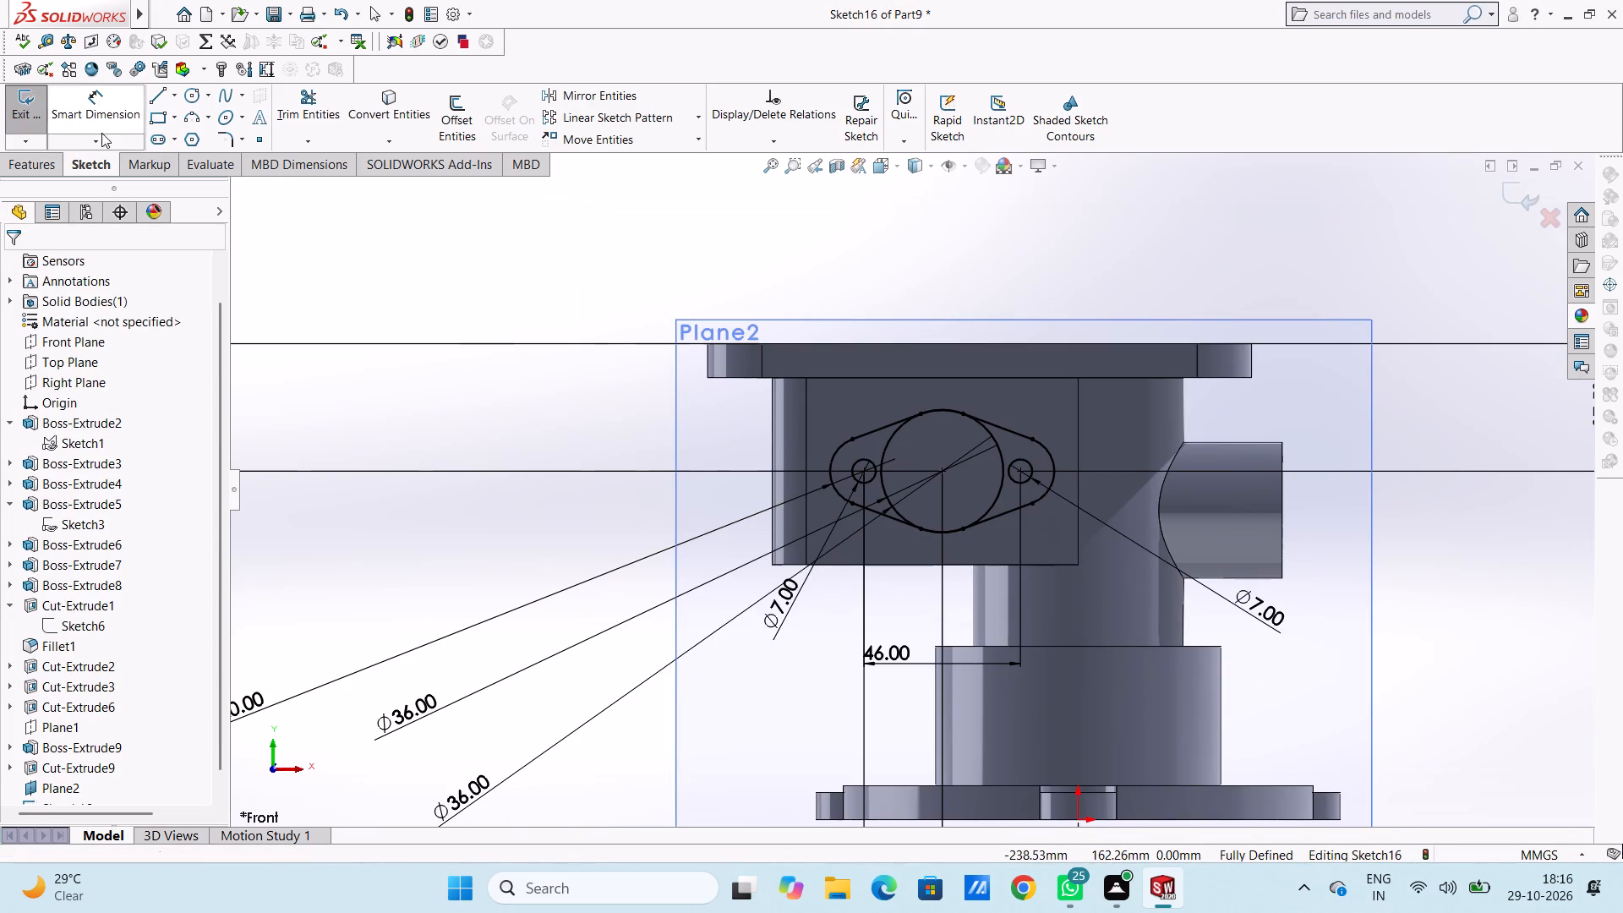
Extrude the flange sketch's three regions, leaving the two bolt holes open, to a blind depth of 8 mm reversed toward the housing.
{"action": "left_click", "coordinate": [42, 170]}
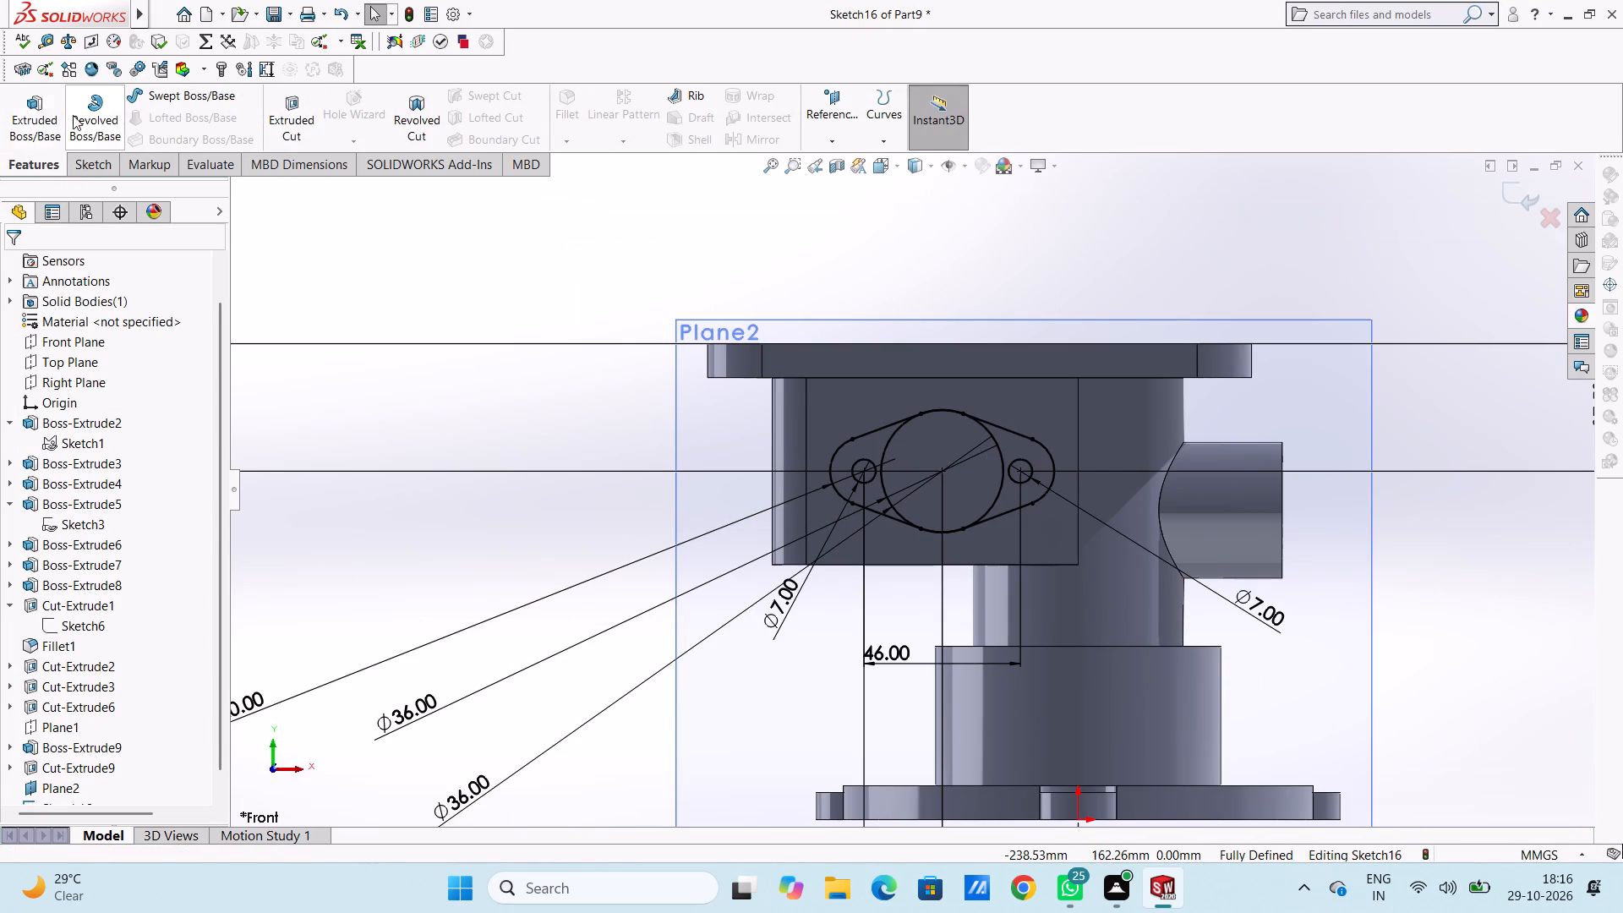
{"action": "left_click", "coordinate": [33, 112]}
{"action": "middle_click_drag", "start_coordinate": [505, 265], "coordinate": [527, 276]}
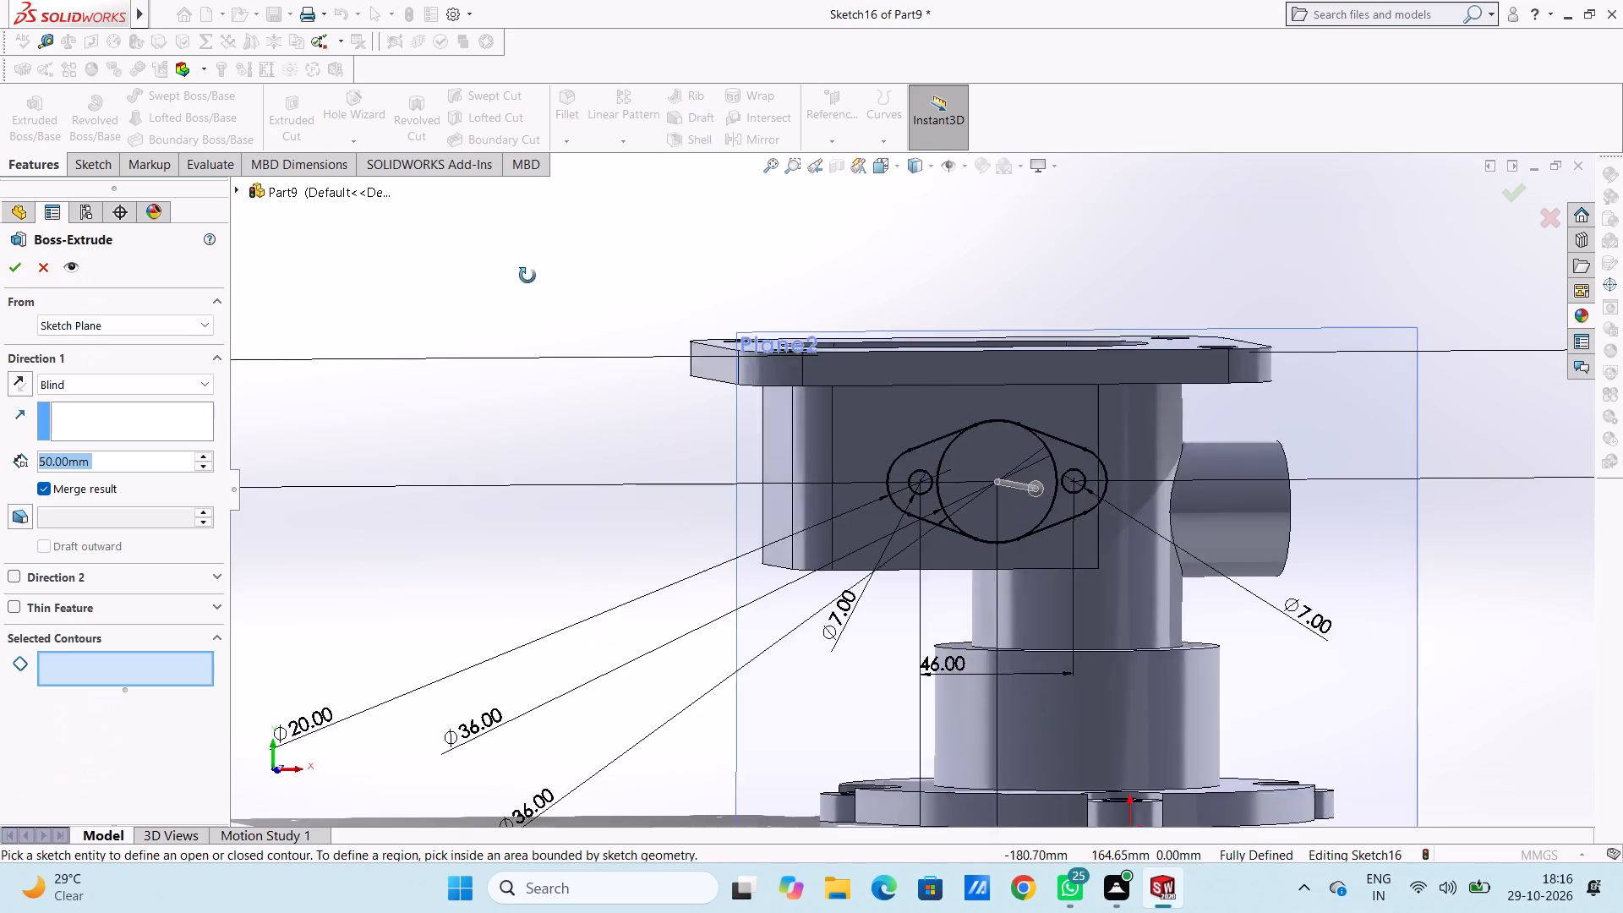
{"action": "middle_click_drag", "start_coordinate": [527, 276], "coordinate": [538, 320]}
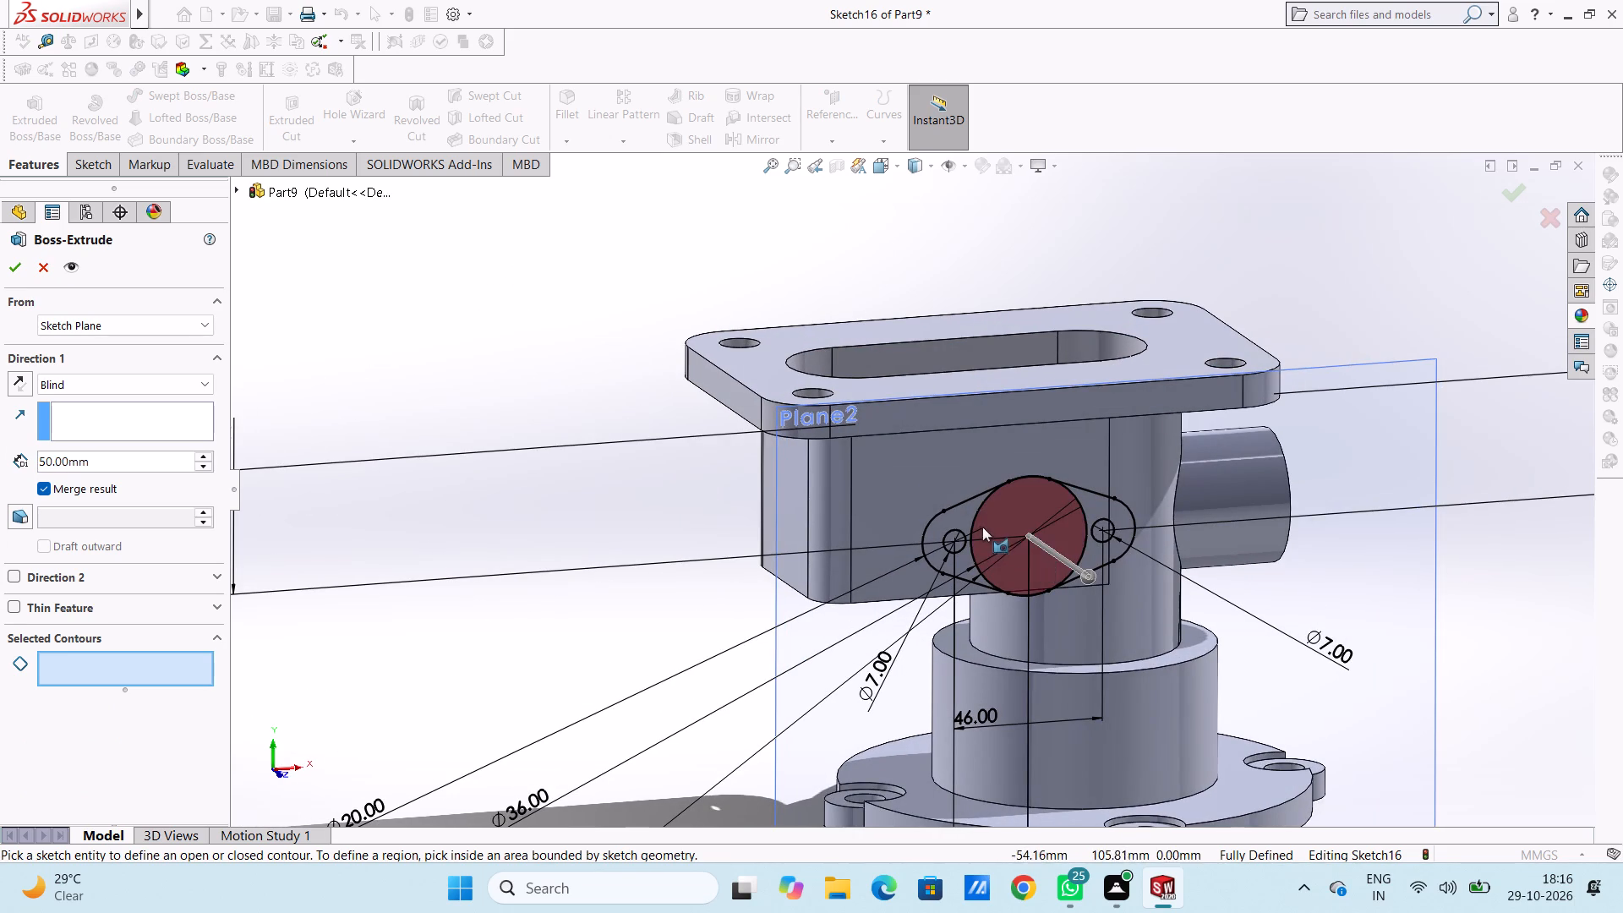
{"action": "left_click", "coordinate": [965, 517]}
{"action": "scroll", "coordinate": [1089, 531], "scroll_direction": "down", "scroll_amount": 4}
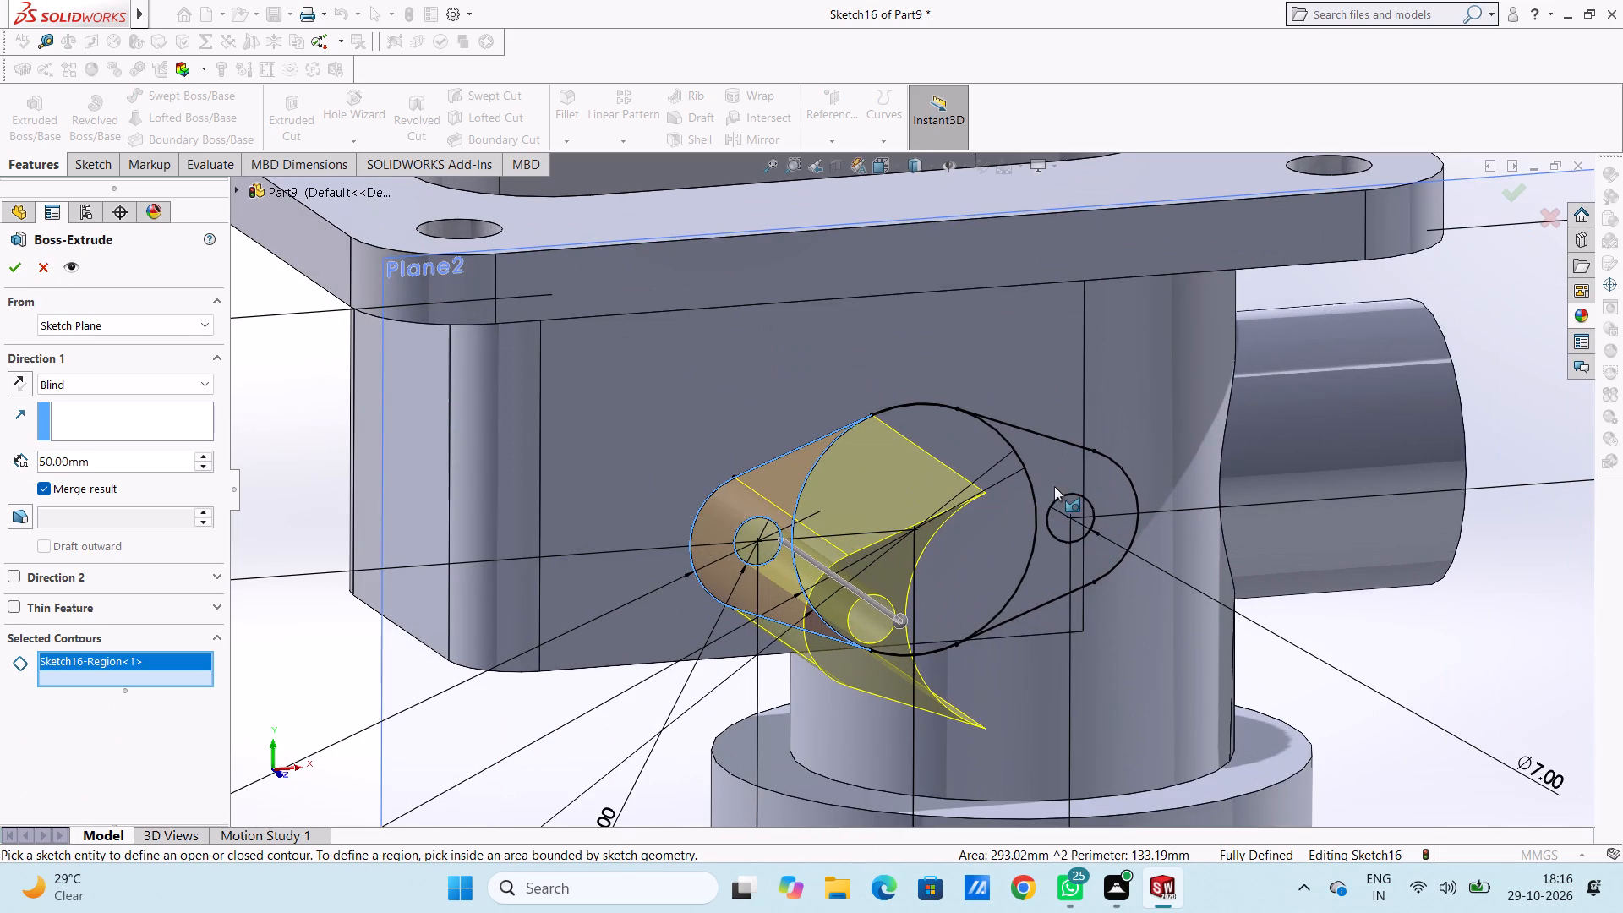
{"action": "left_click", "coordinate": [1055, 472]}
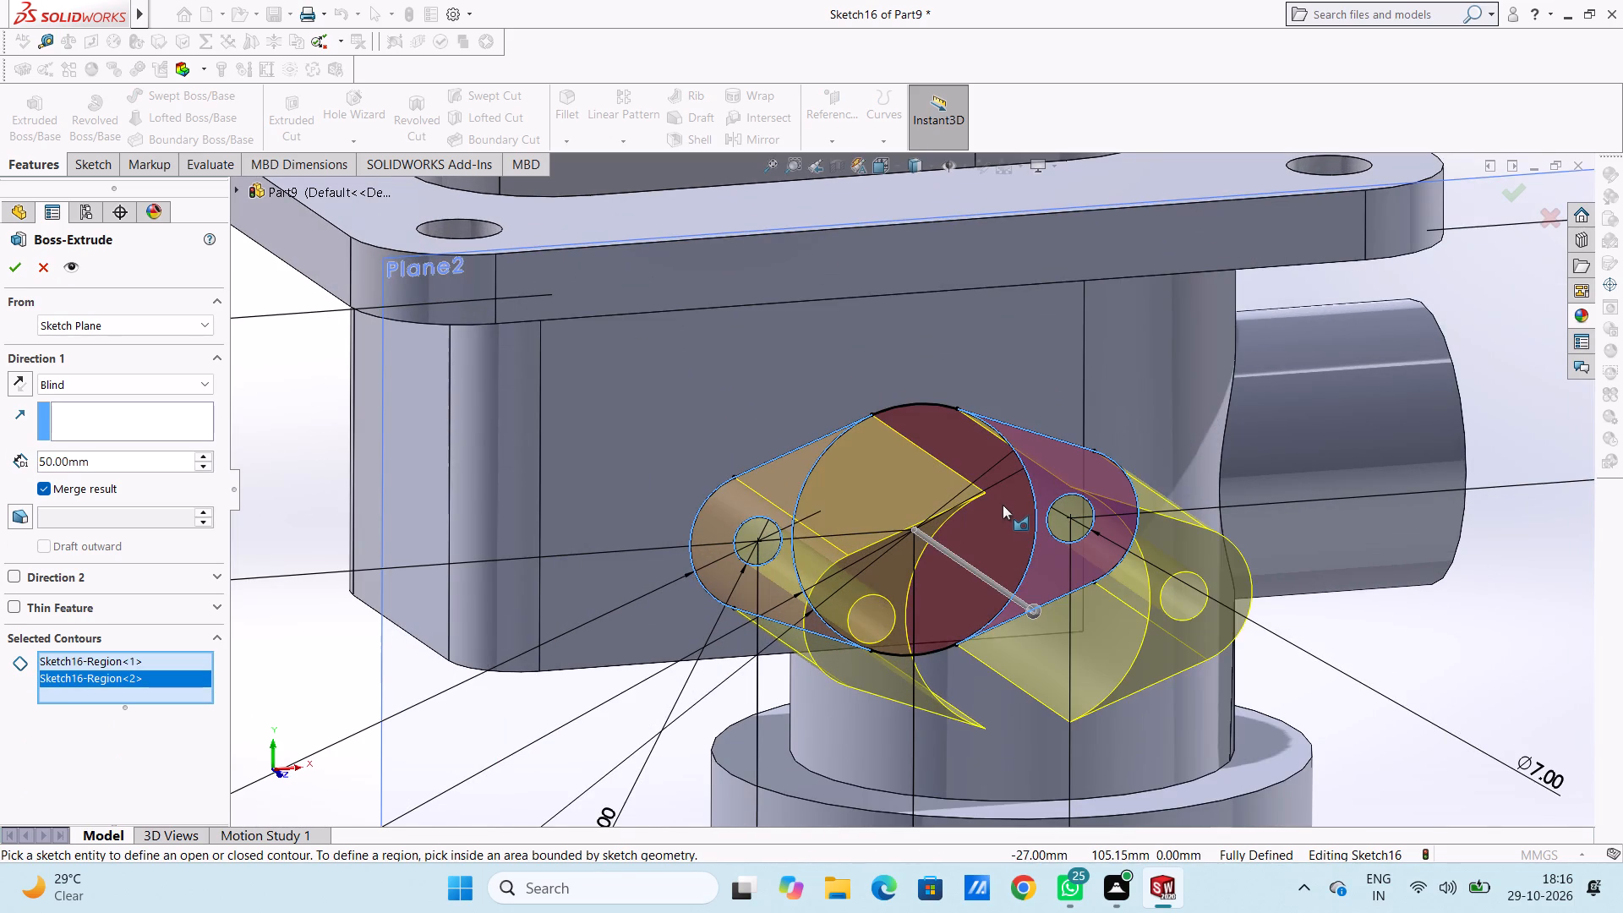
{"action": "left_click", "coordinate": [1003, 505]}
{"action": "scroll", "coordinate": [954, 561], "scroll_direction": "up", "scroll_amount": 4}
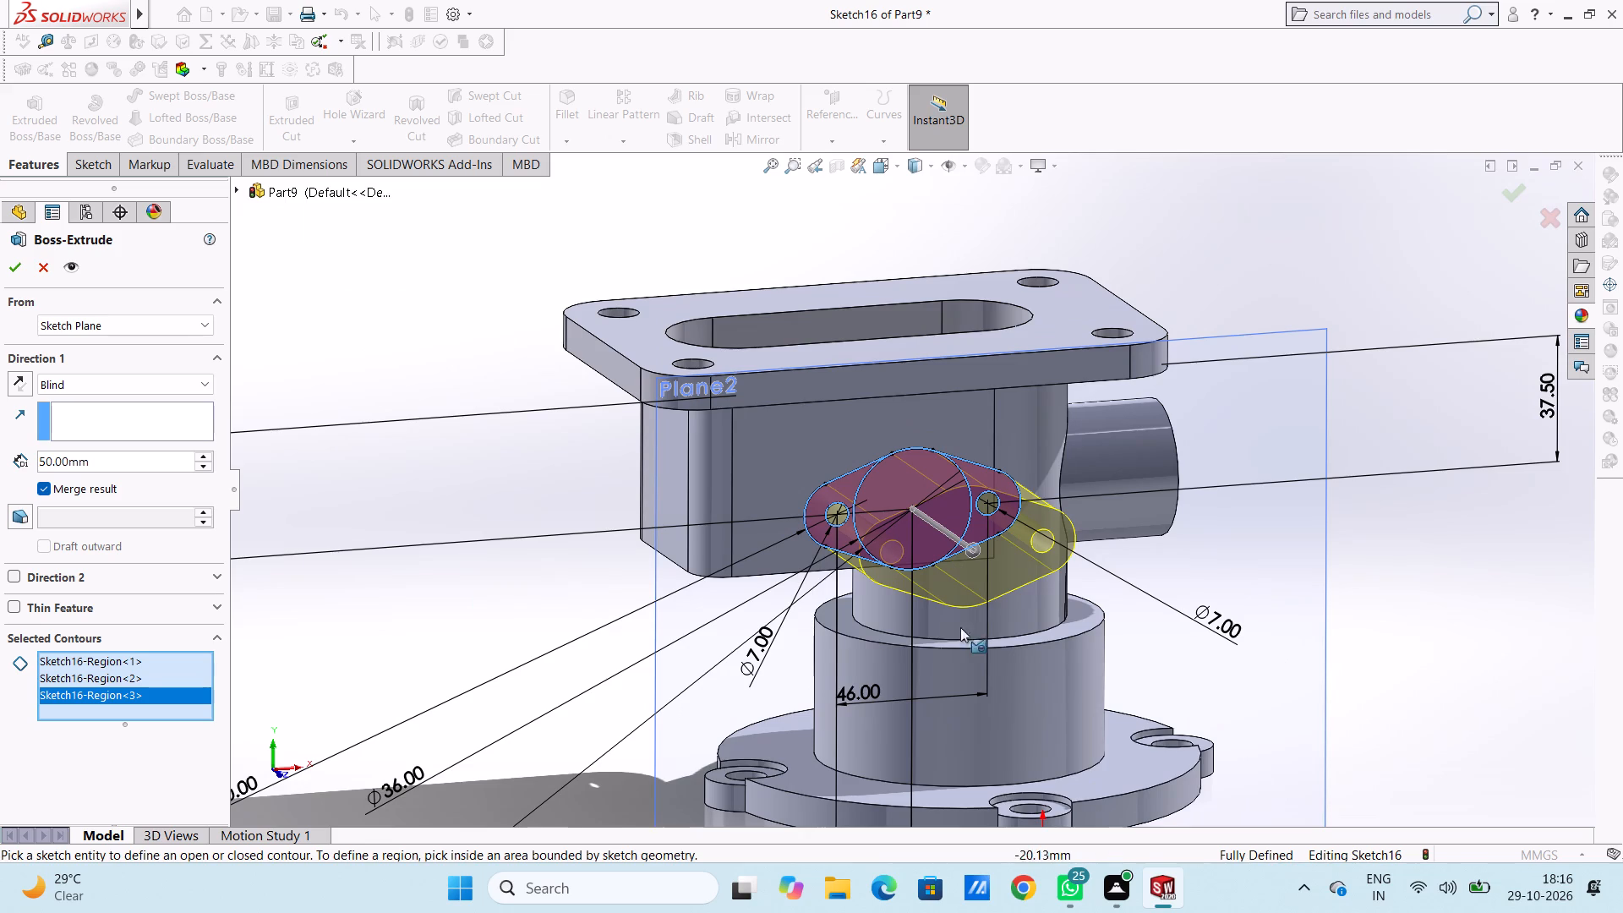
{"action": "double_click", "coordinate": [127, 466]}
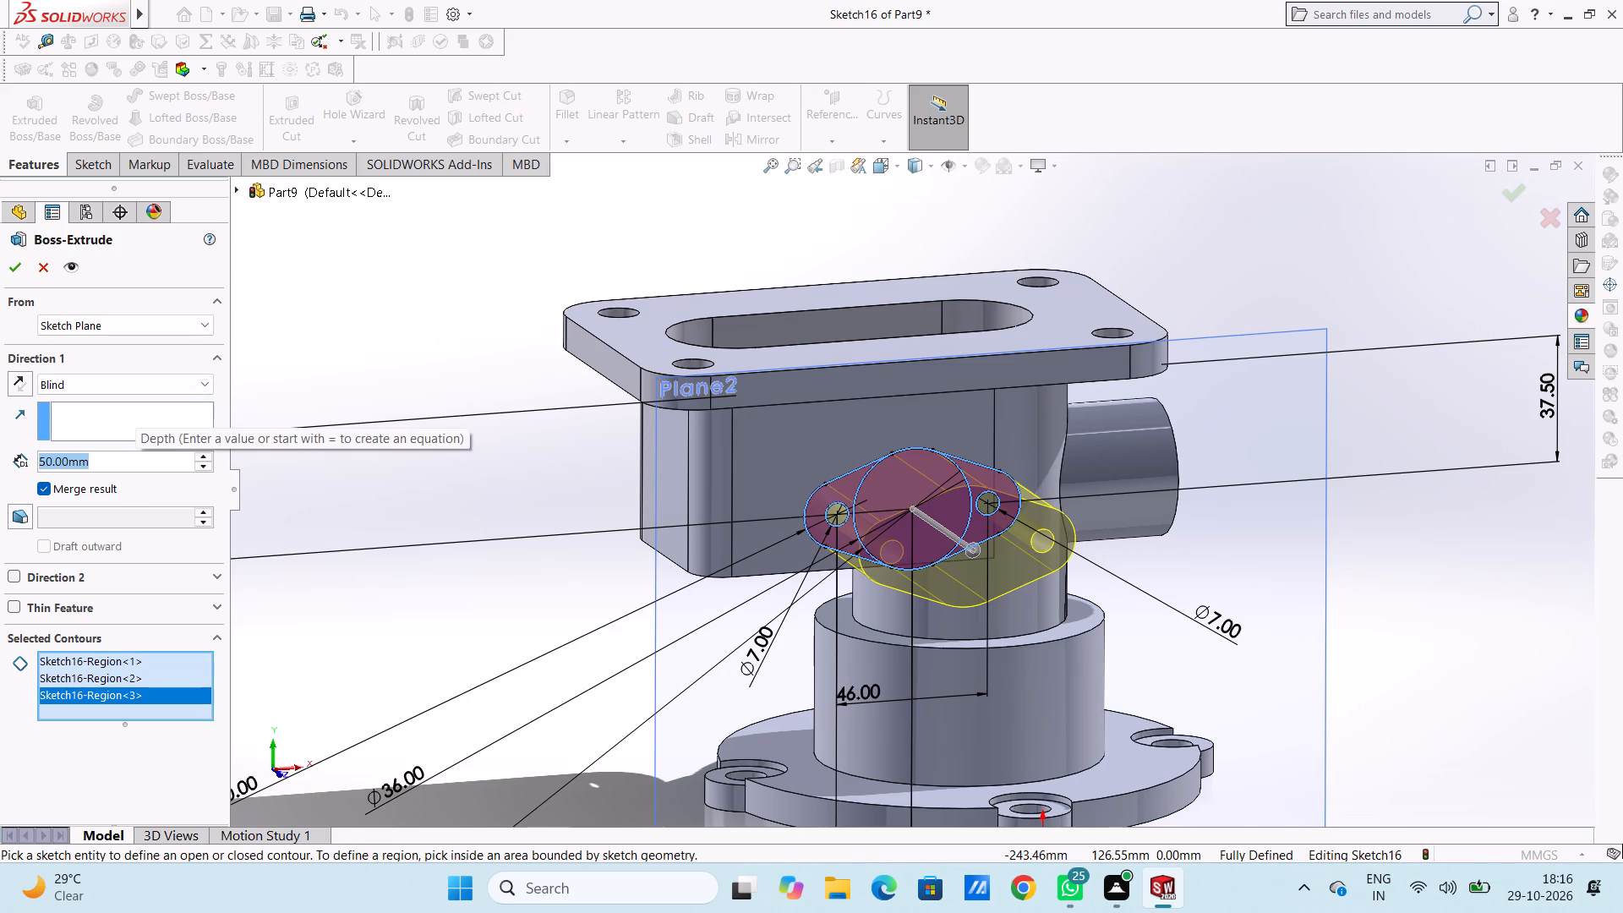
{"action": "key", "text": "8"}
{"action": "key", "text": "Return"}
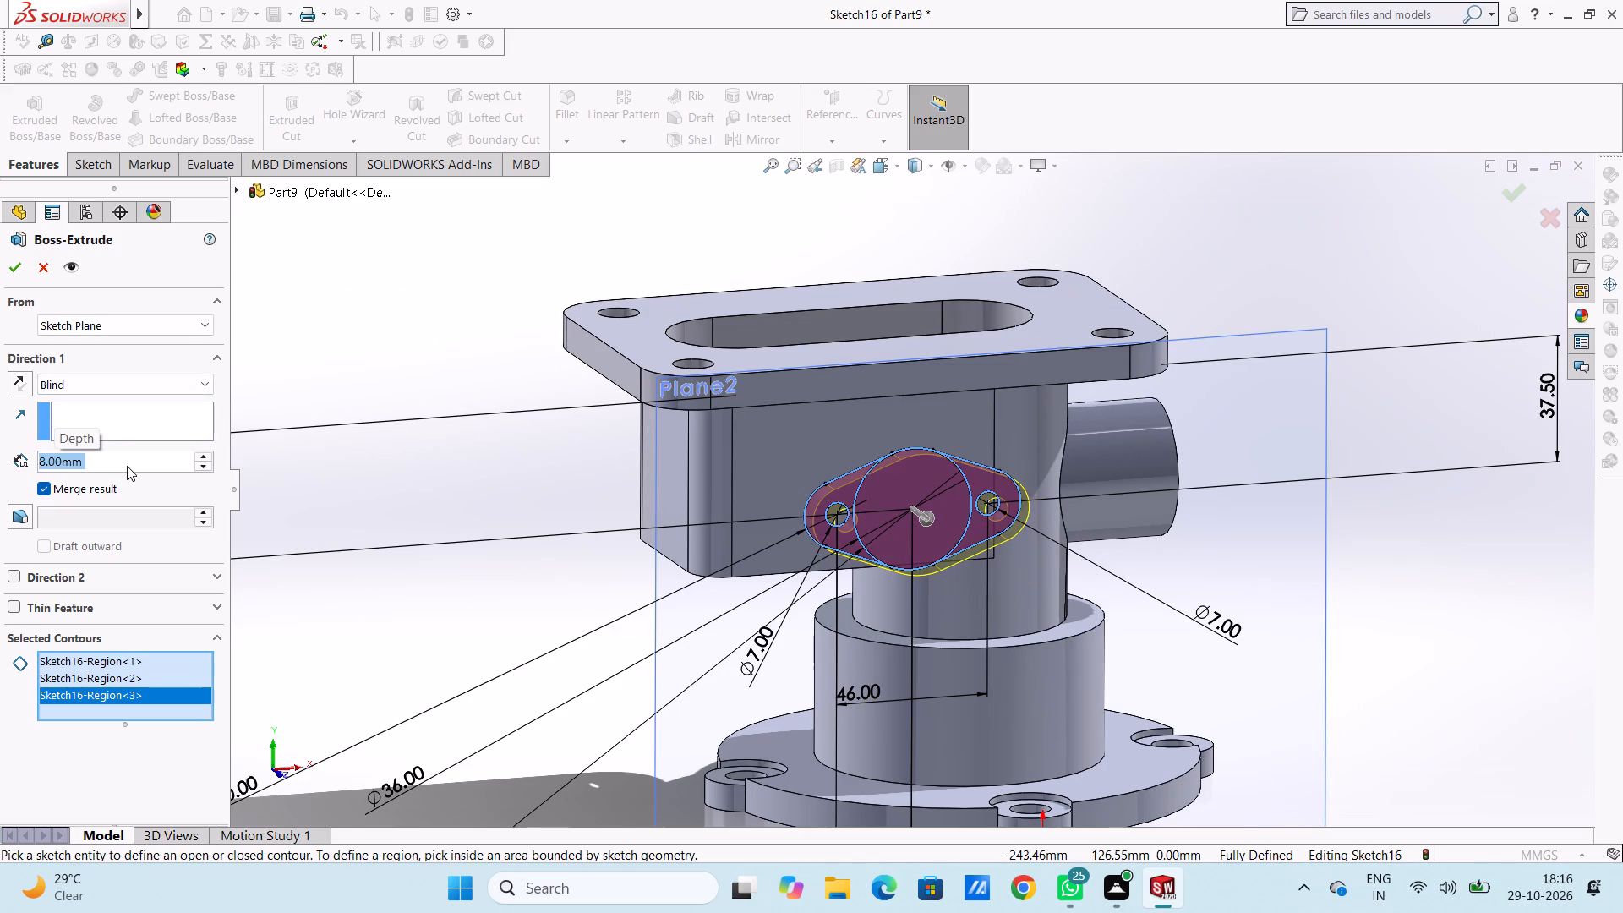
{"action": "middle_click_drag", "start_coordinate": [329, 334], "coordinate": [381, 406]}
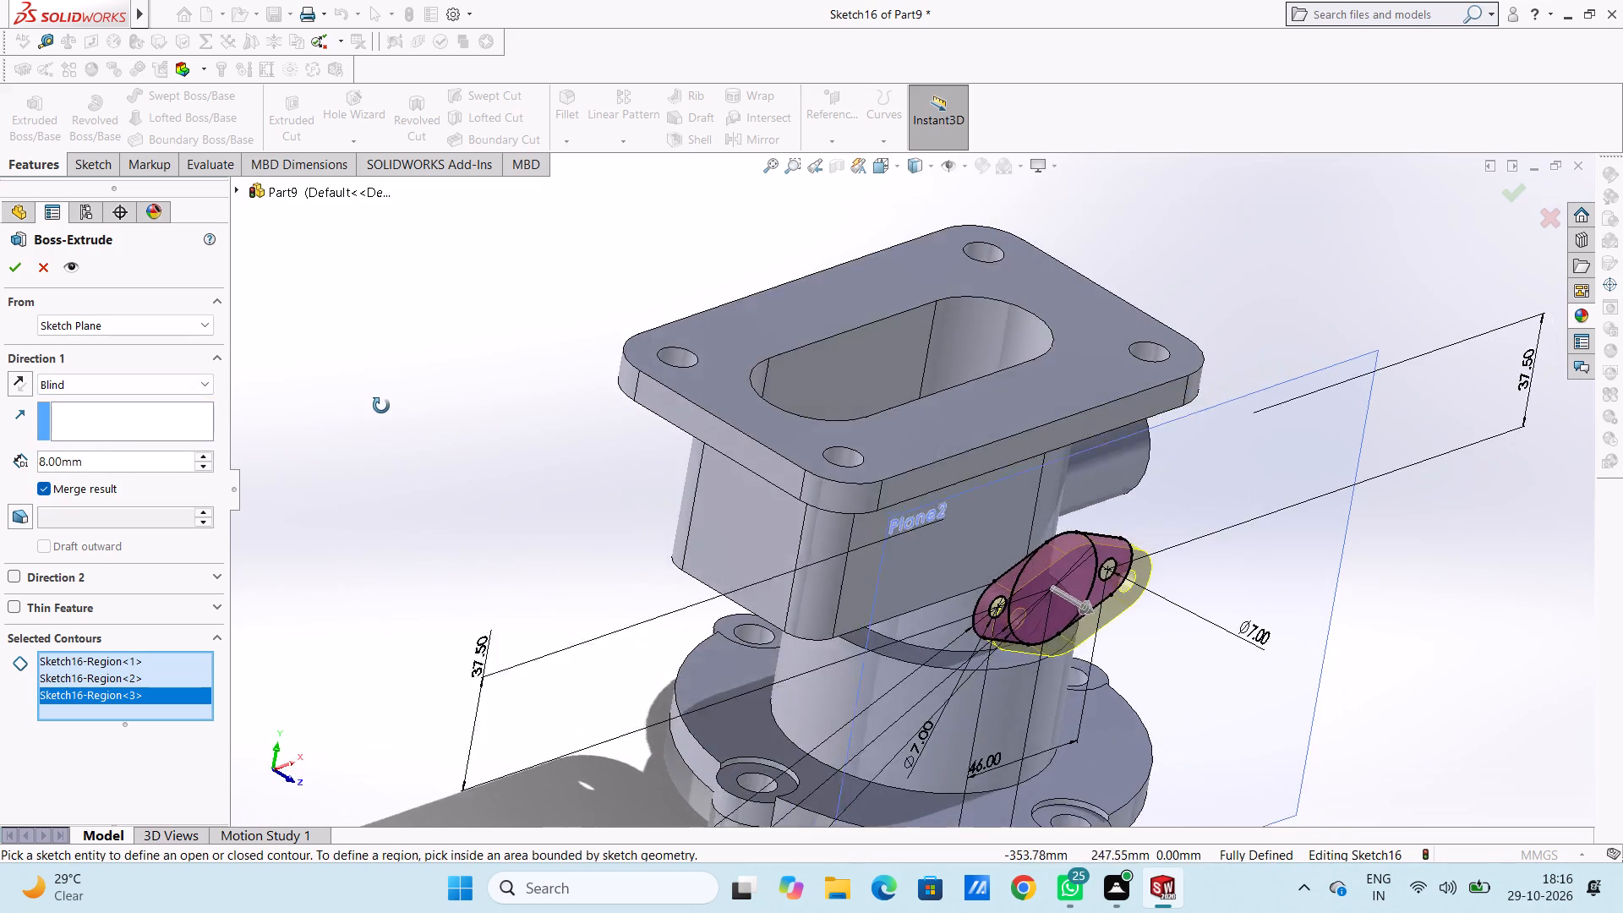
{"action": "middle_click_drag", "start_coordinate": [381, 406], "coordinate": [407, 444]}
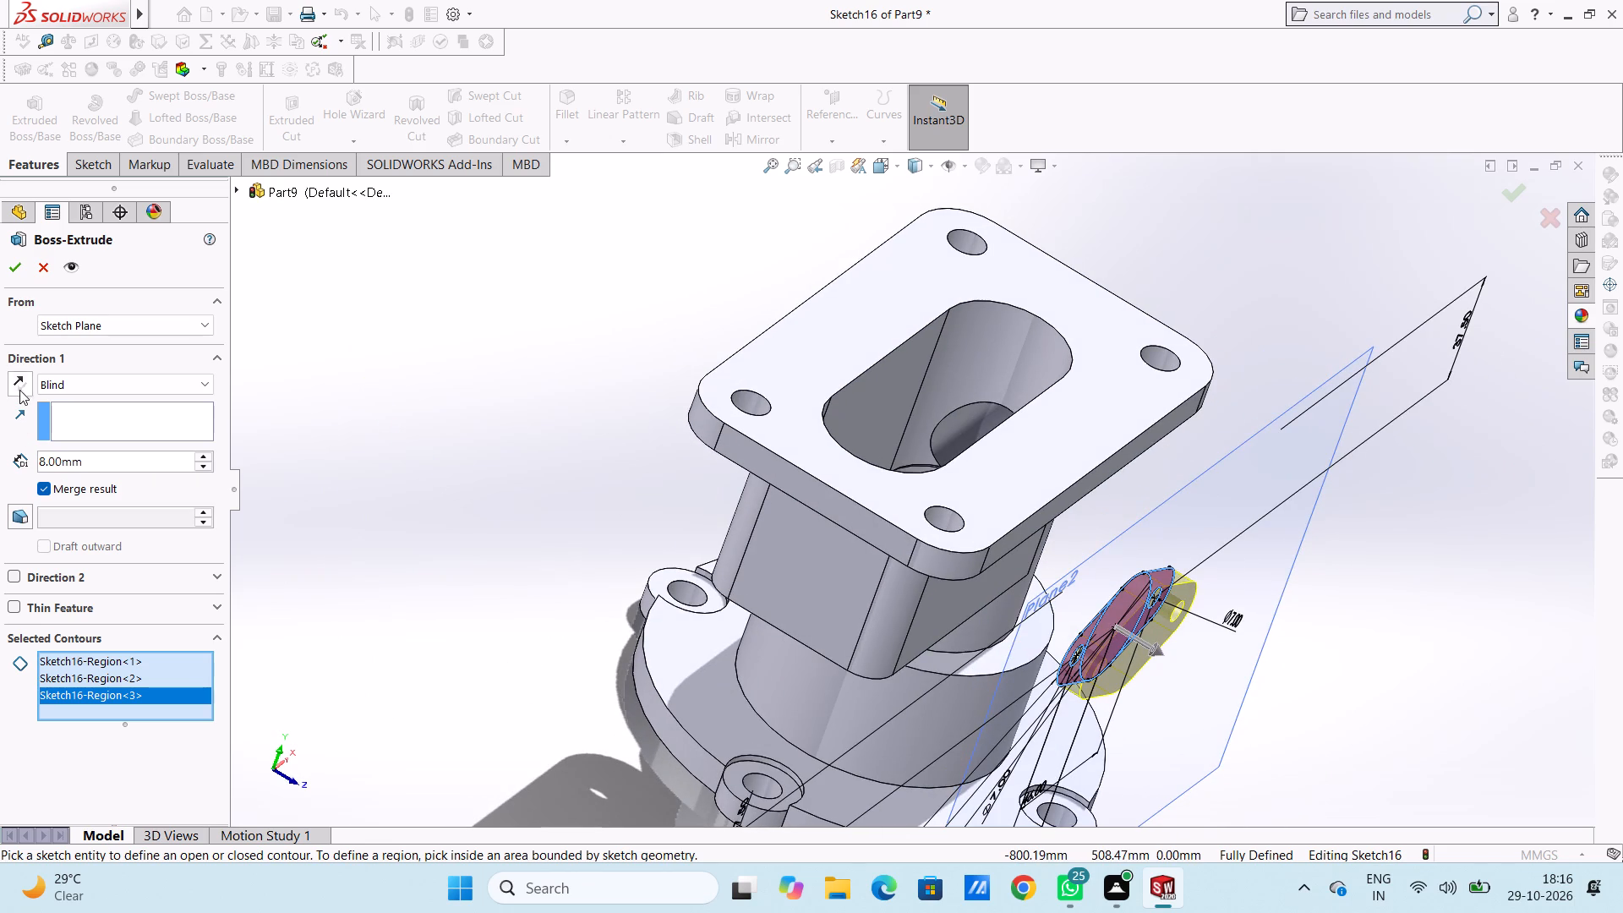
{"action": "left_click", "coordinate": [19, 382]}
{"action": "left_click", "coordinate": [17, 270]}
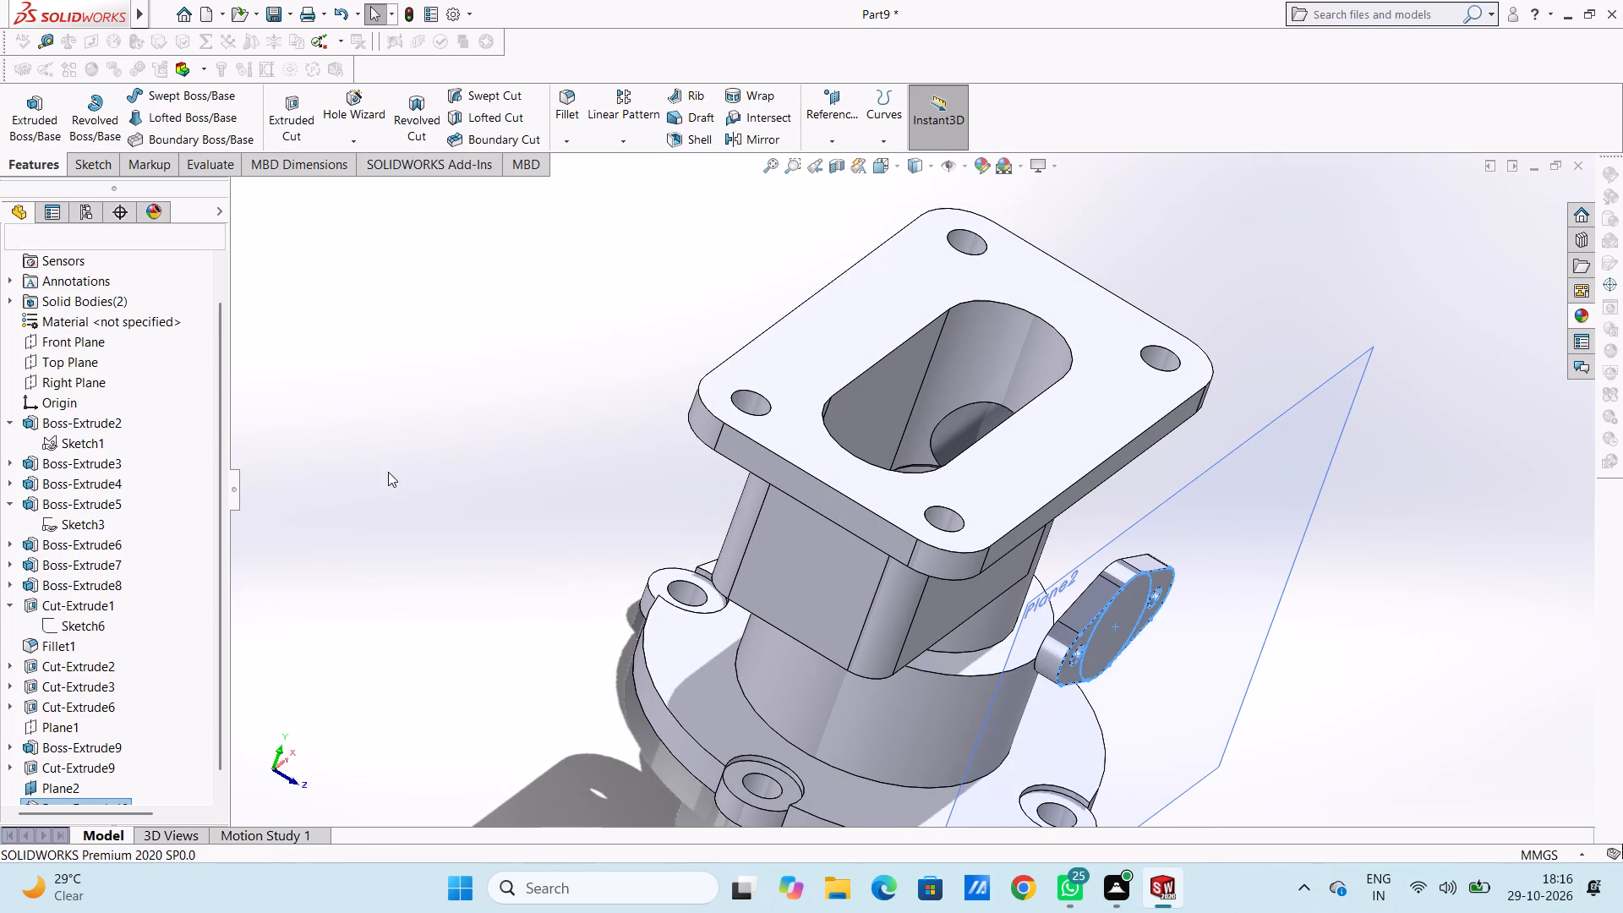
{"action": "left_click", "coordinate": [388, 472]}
Examine the extruded flange plate and its position relative to the housing block from several angles.
{"action": "middle_click_drag", "start_coordinate": [430, 560], "coordinate": [315, 450]}
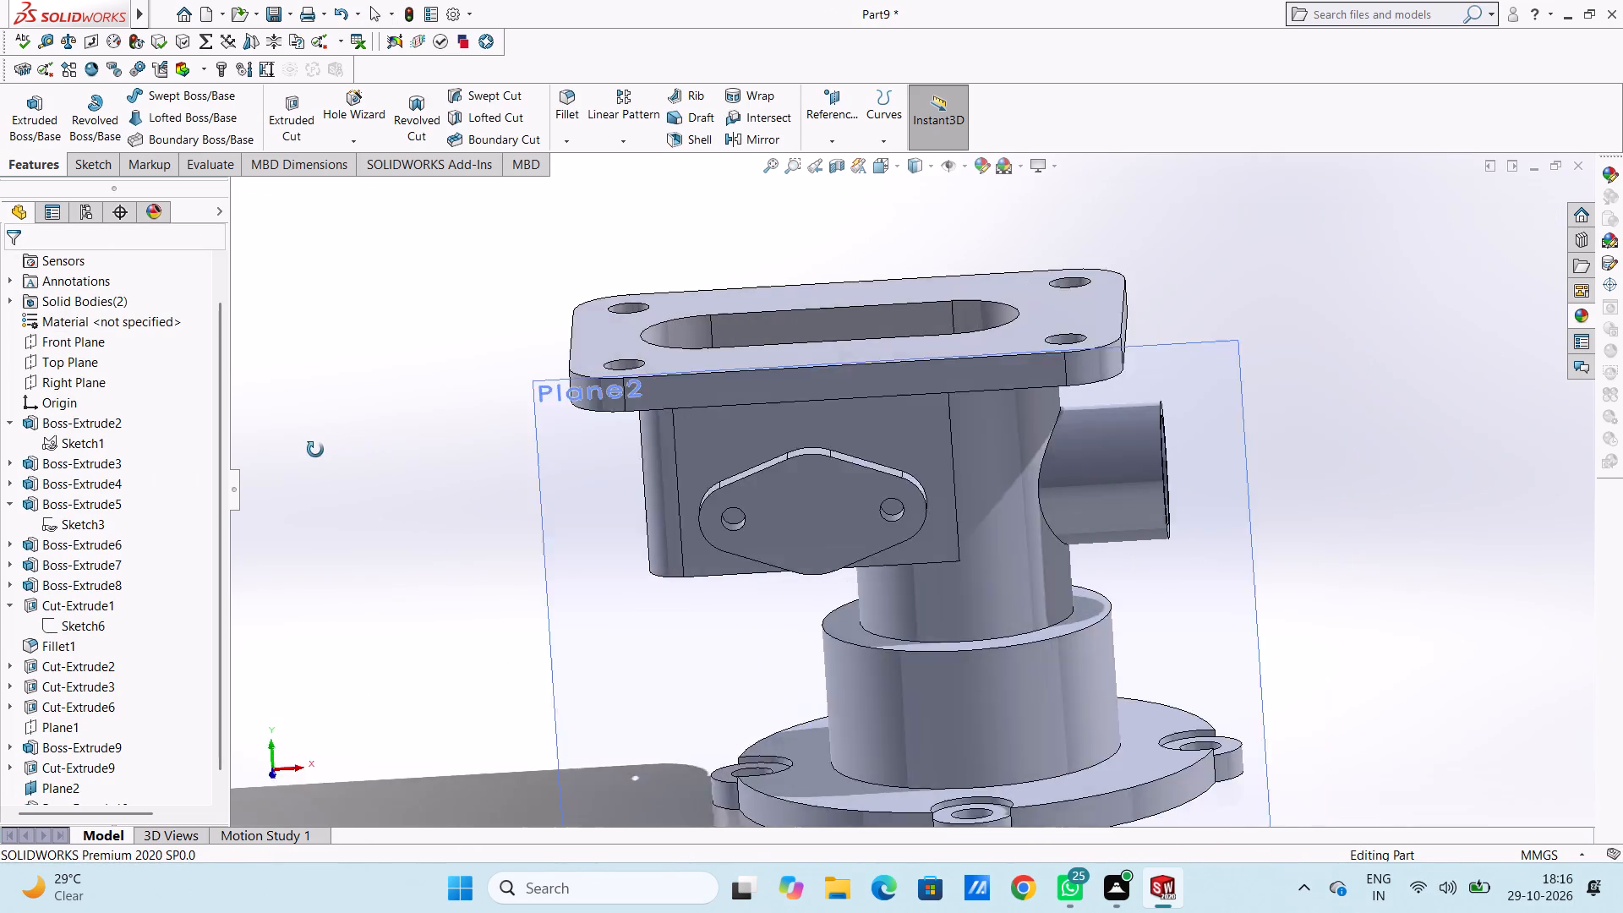
{"action": "middle_click_drag", "start_coordinate": [315, 450], "coordinate": [338, 435]}
{"action": "scroll", "coordinate": [253, 588], "scroll_direction": "down", "scroll_amount": 1}
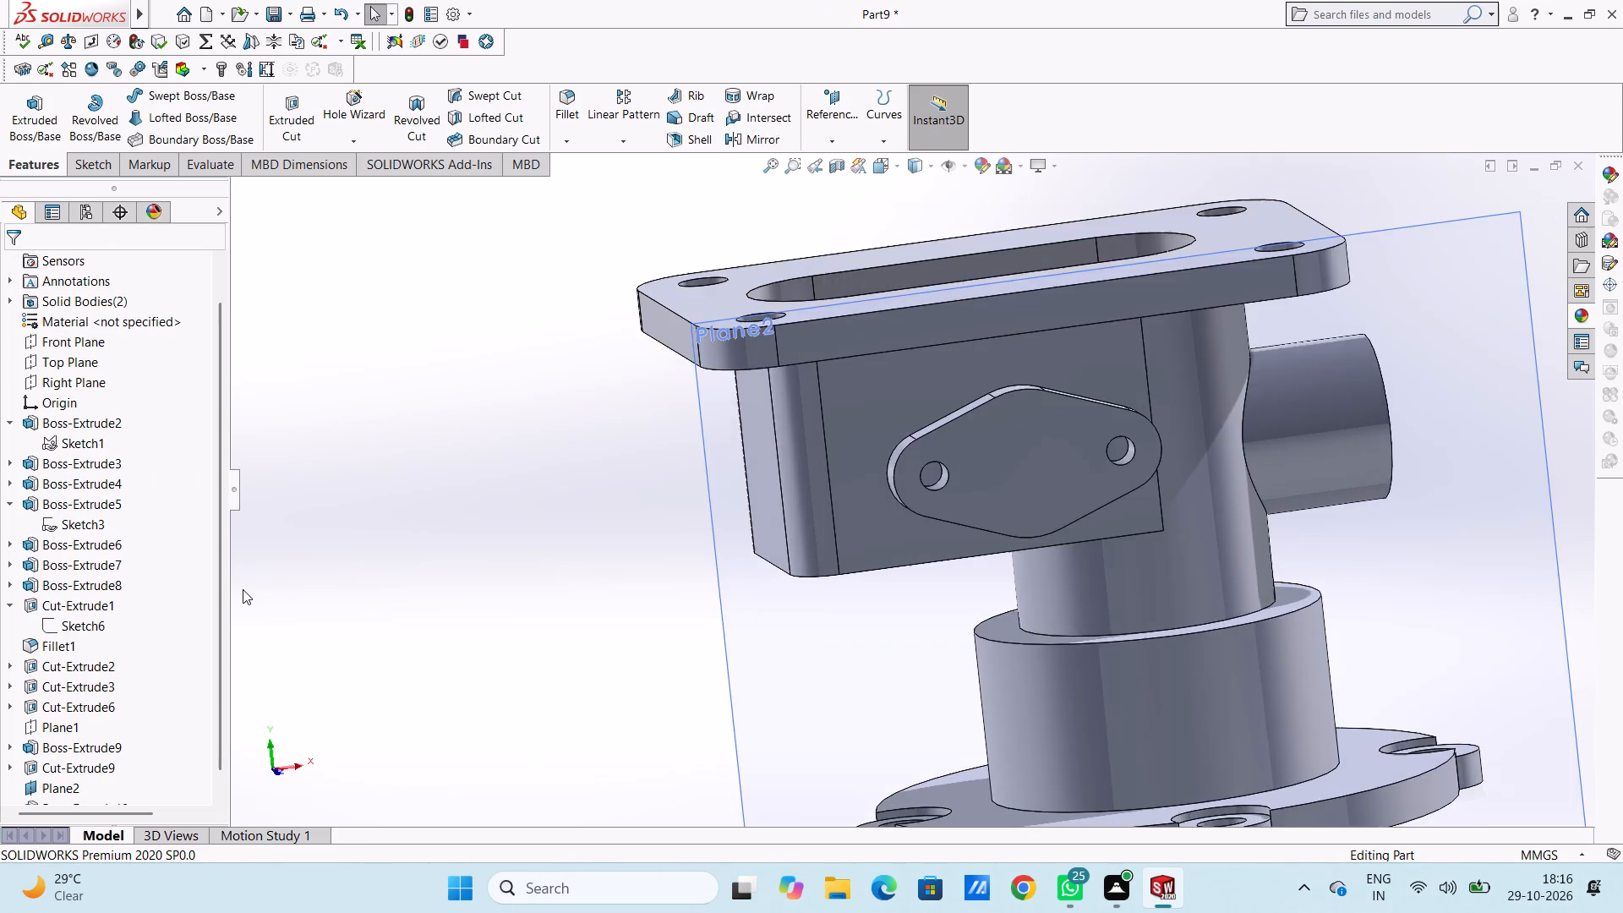
{"action": "scroll", "coordinate": [231, 604], "scroll_direction": "down", "scroll_amount": 1}
{"action": "scroll", "coordinate": [231, 604], "scroll_direction": "up", "scroll_amount": 5}
{"action": "middle_click_drag", "start_coordinate": [887, 565], "coordinate": [920, 631]}
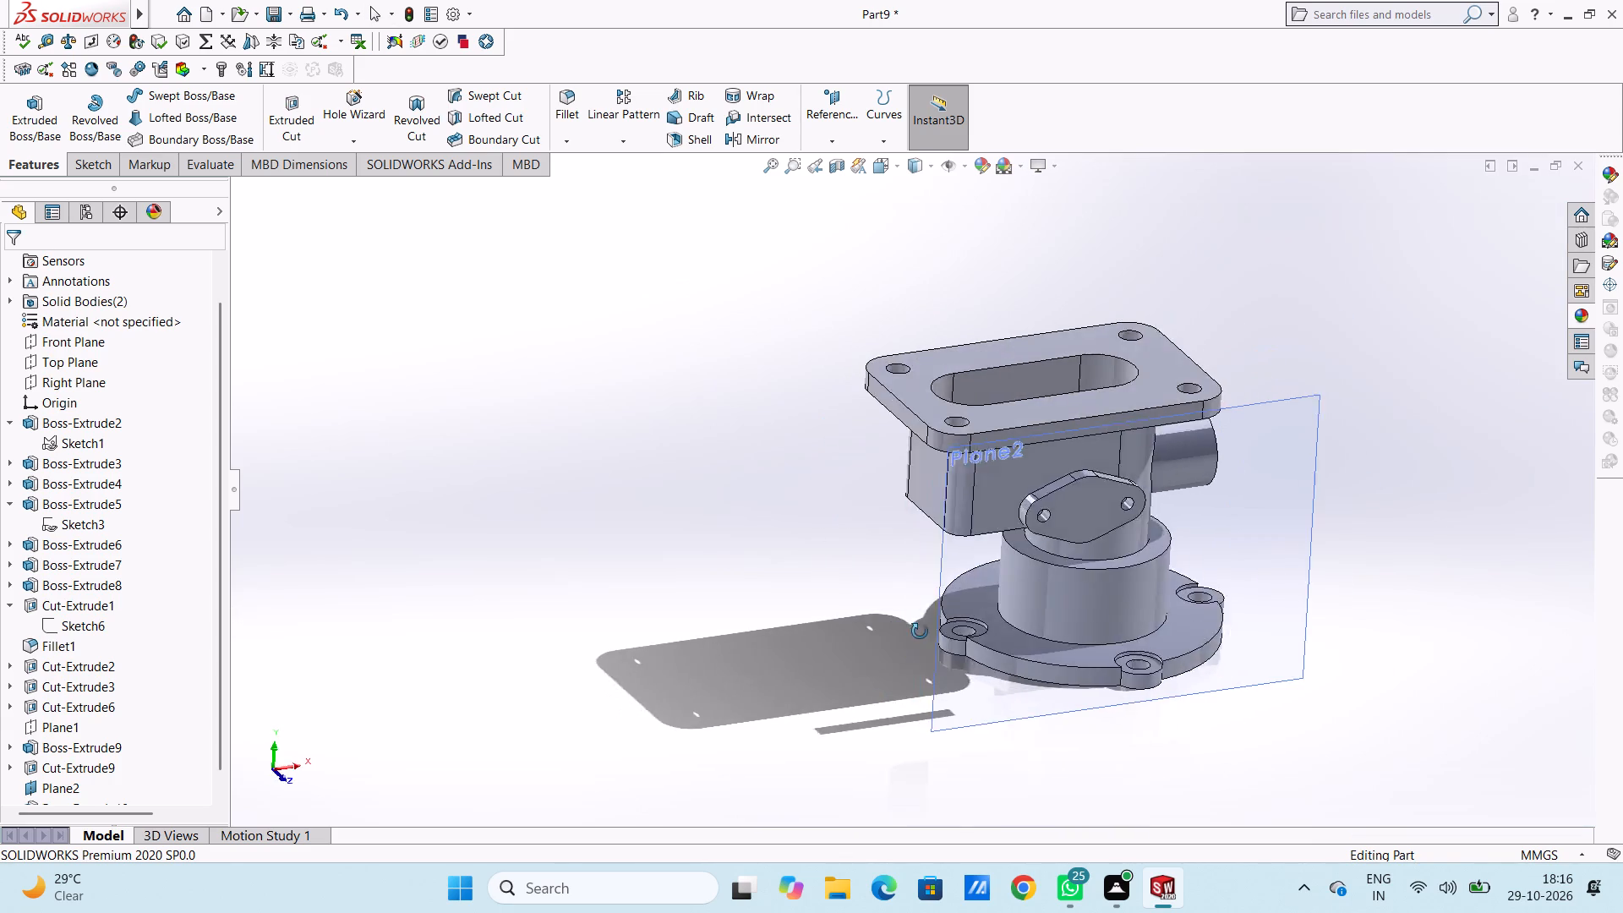
{"action": "middle_click_drag", "start_coordinate": [920, 631], "coordinate": [956, 588]}
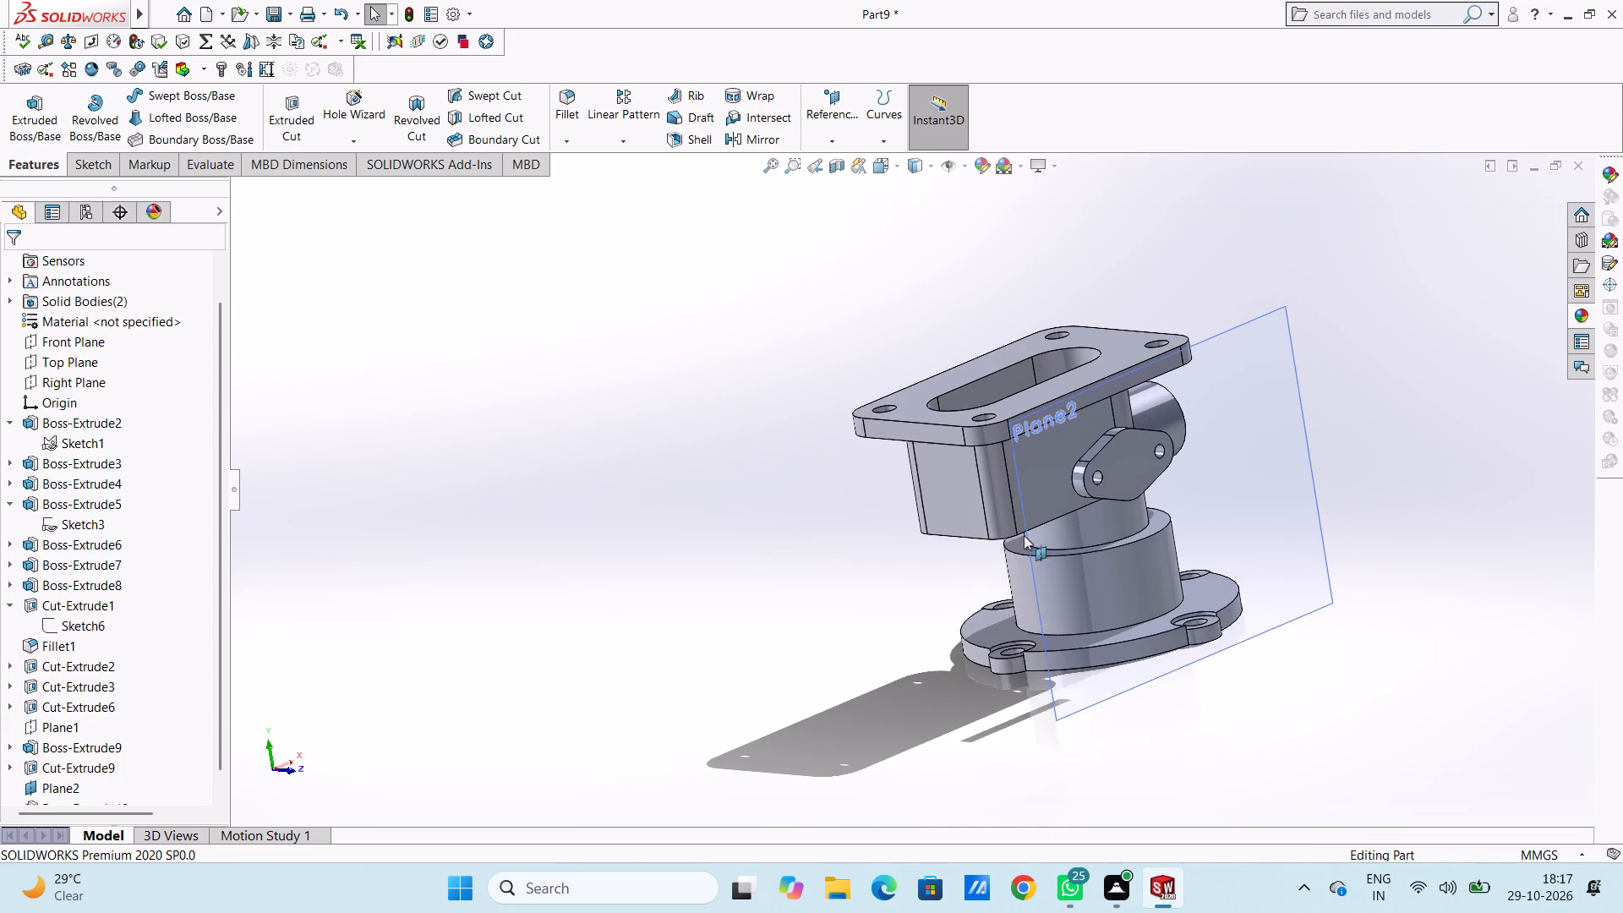
{"action": "scroll", "coordinate": [1158, 404], "scroll_direction": "down", "scroll_amount": 4}
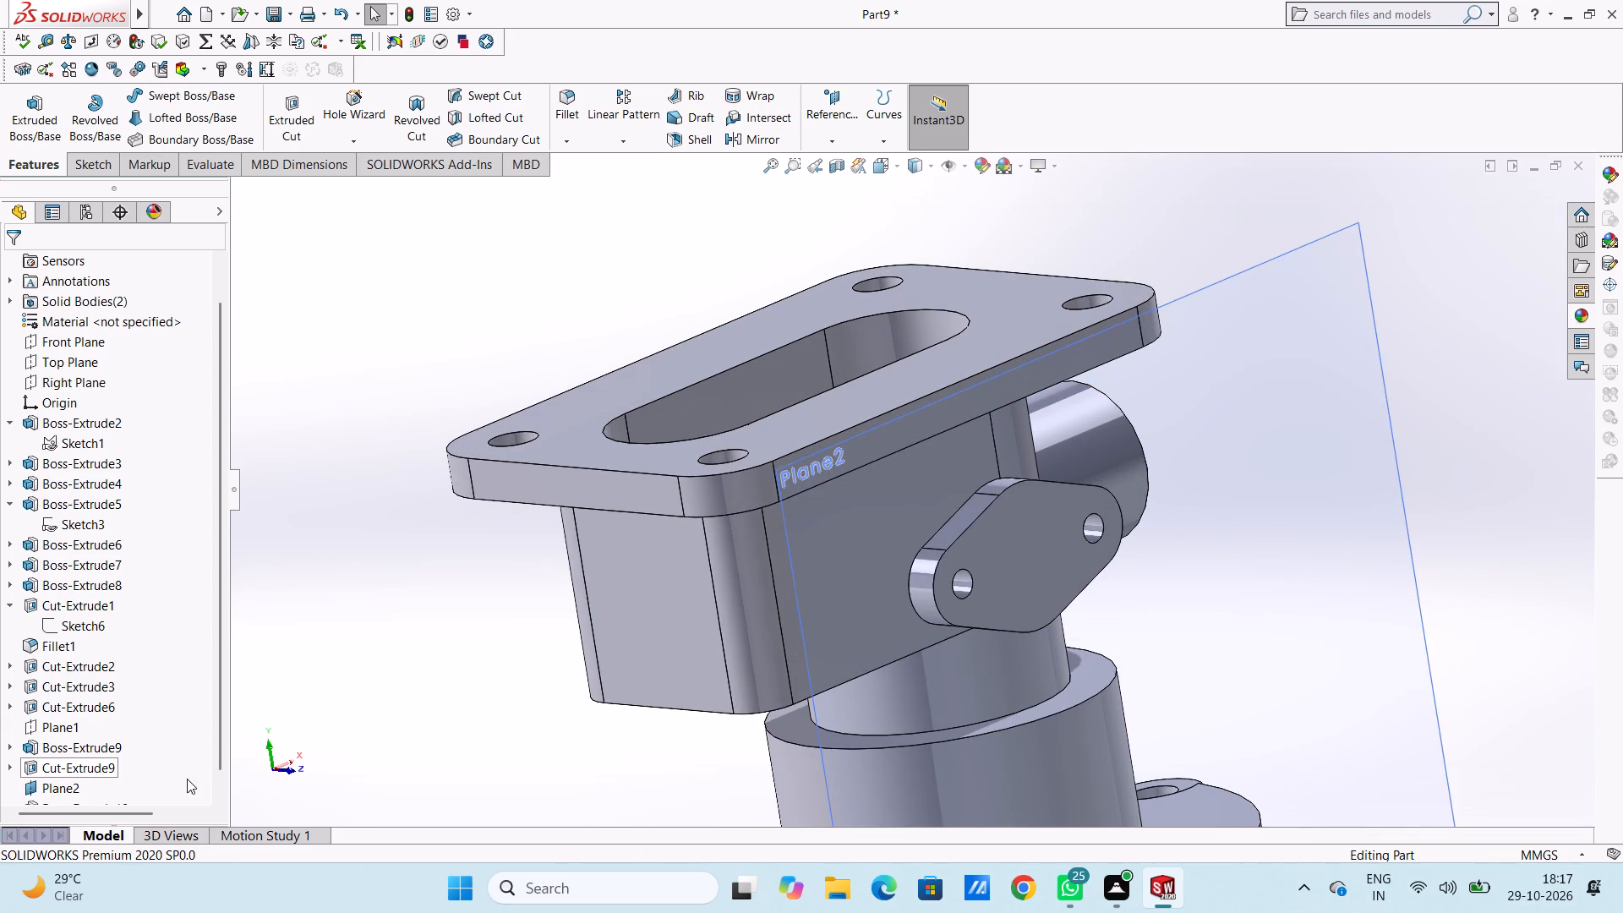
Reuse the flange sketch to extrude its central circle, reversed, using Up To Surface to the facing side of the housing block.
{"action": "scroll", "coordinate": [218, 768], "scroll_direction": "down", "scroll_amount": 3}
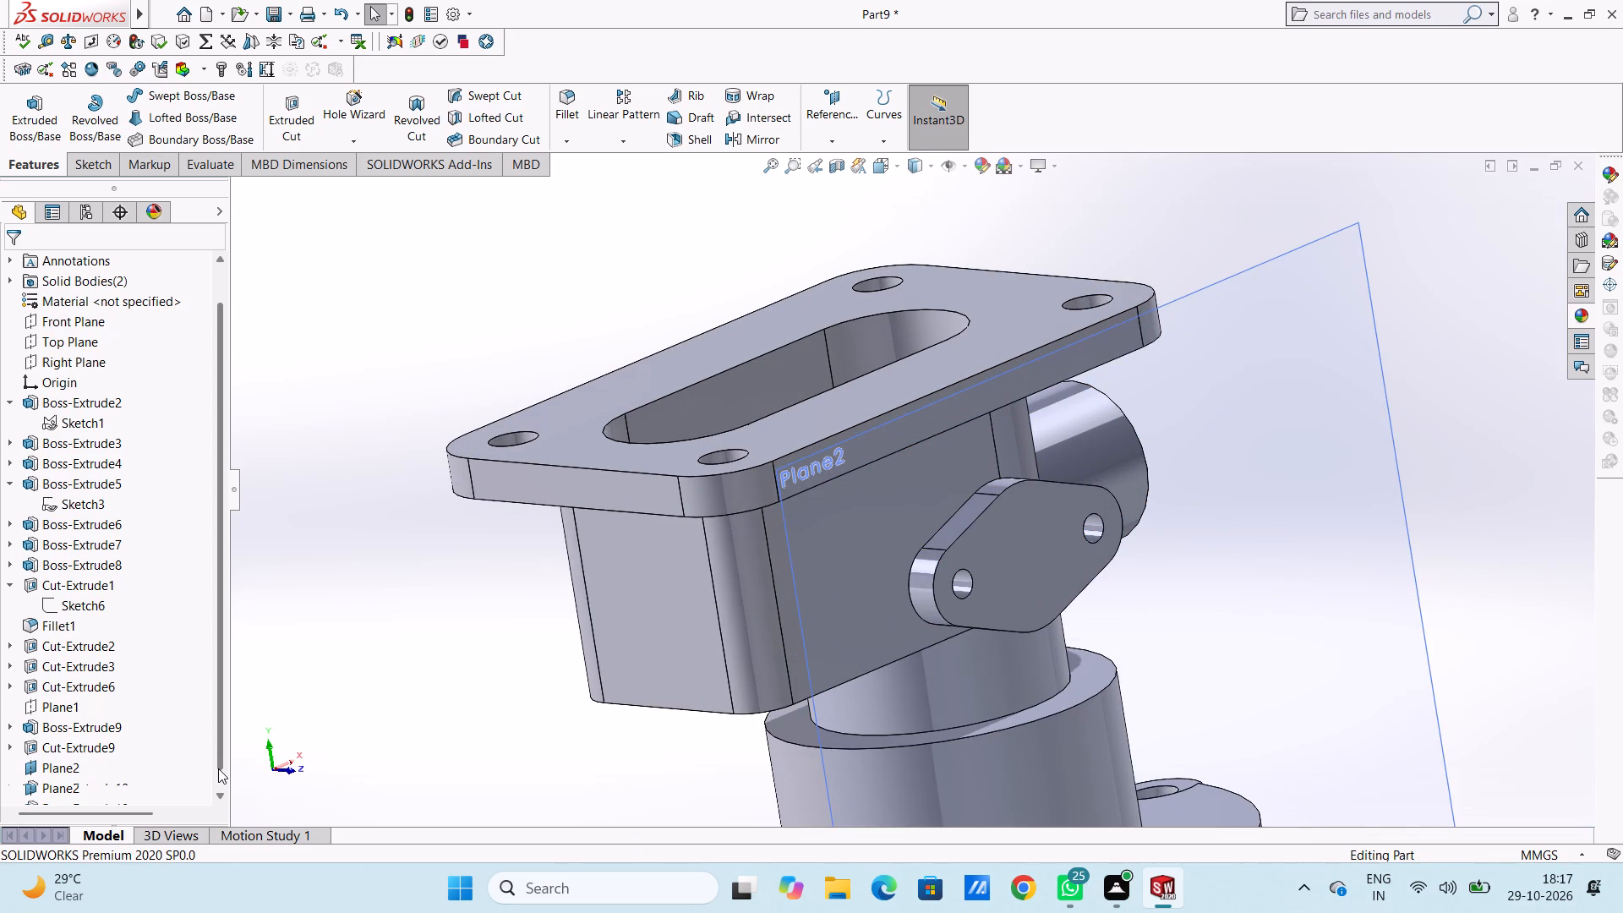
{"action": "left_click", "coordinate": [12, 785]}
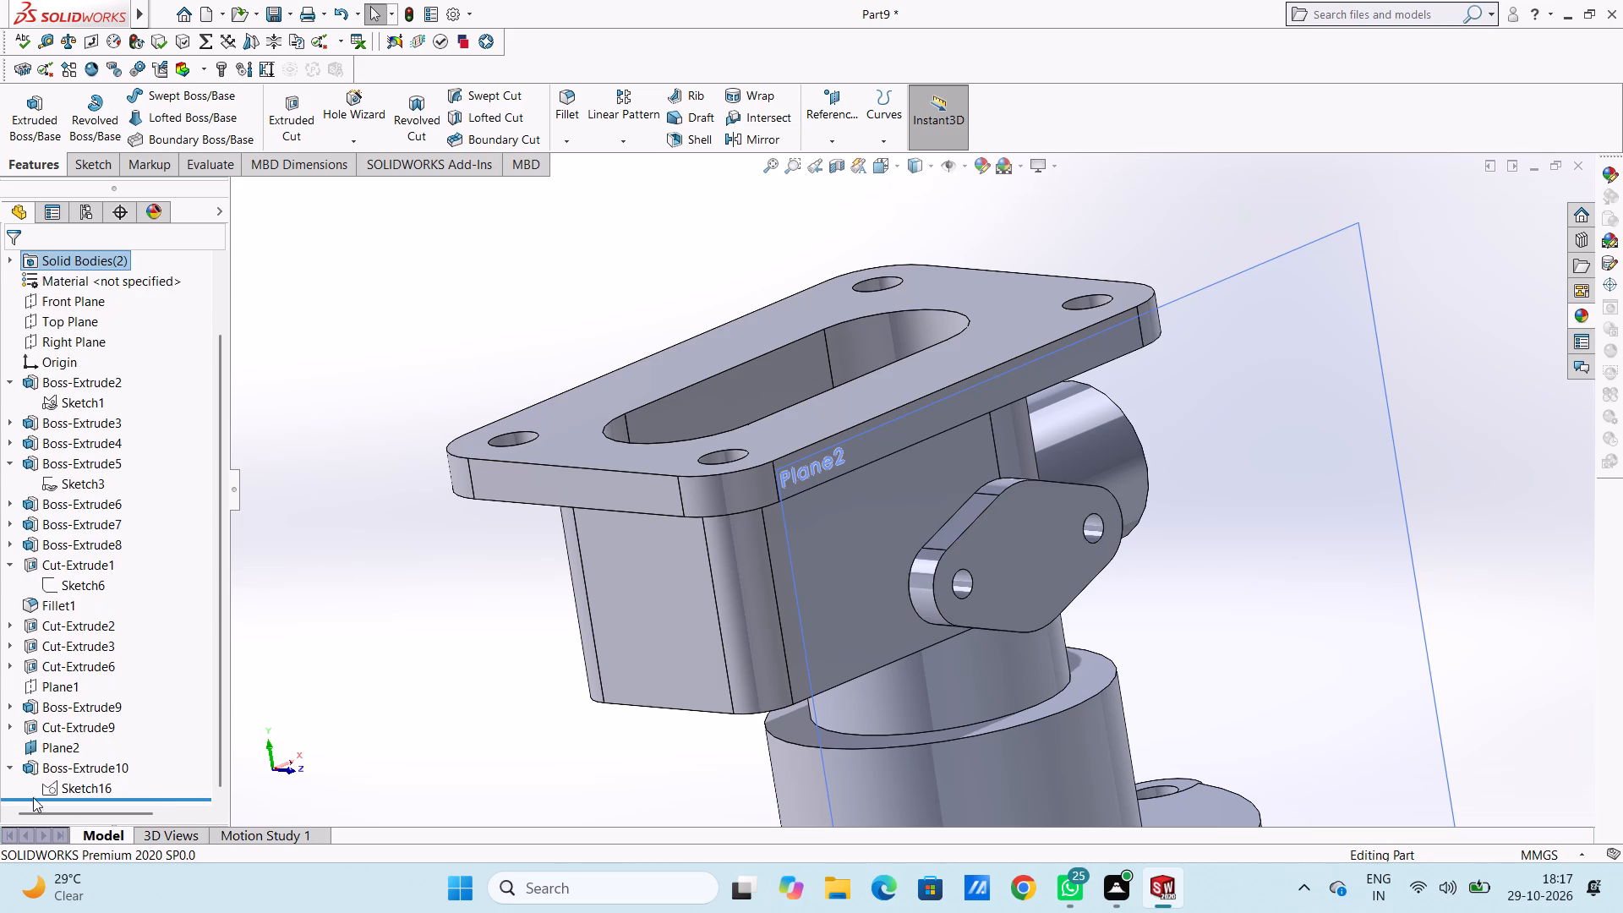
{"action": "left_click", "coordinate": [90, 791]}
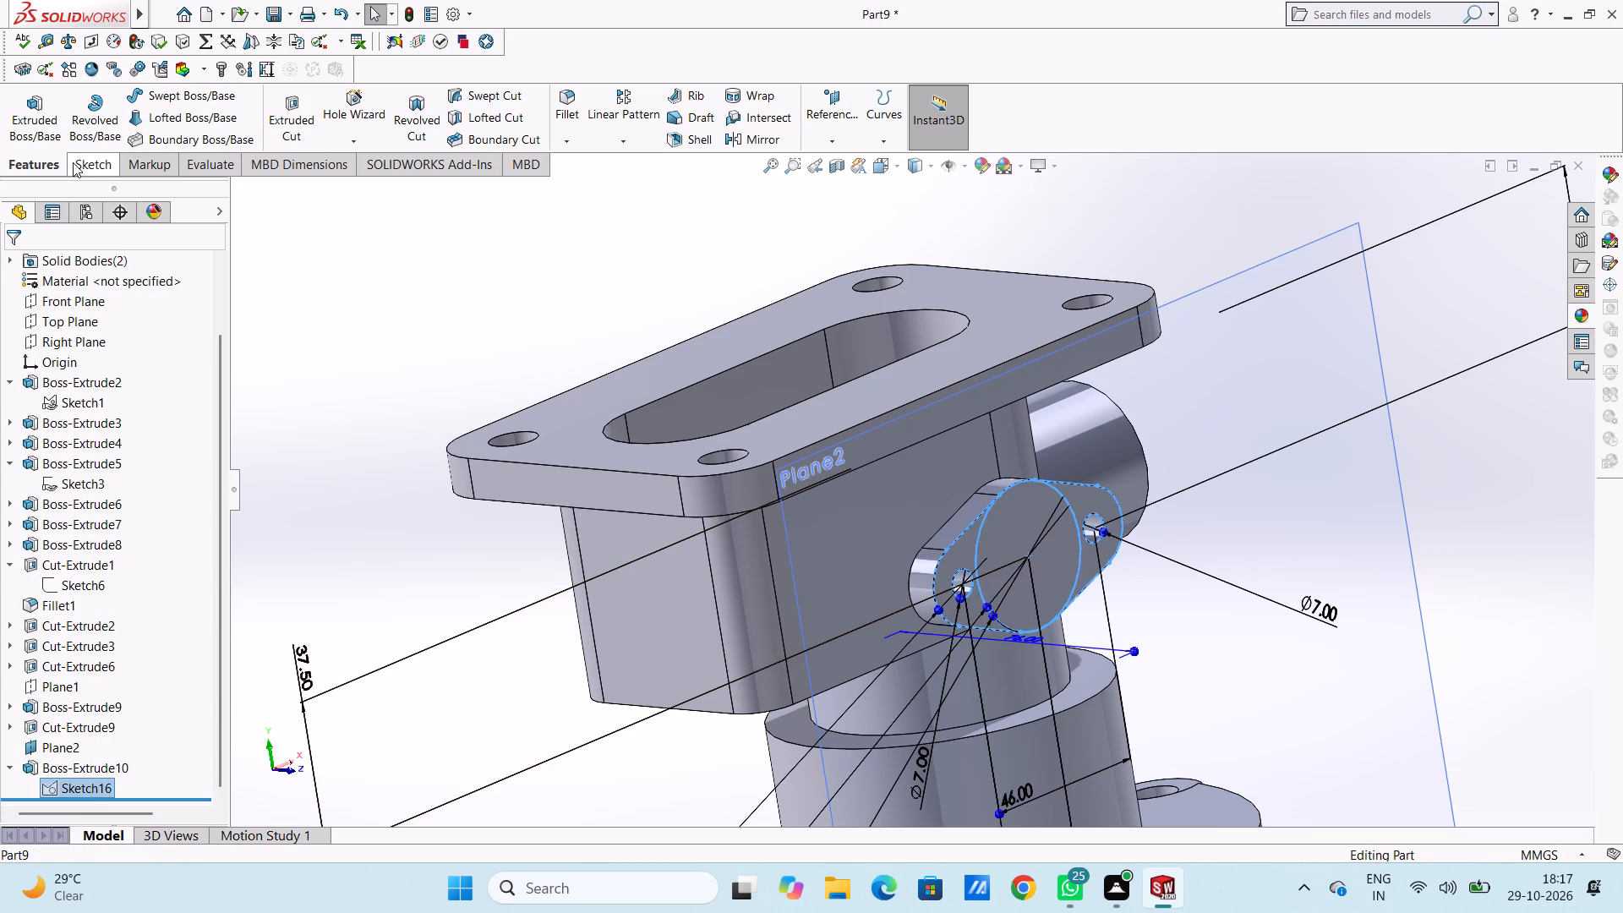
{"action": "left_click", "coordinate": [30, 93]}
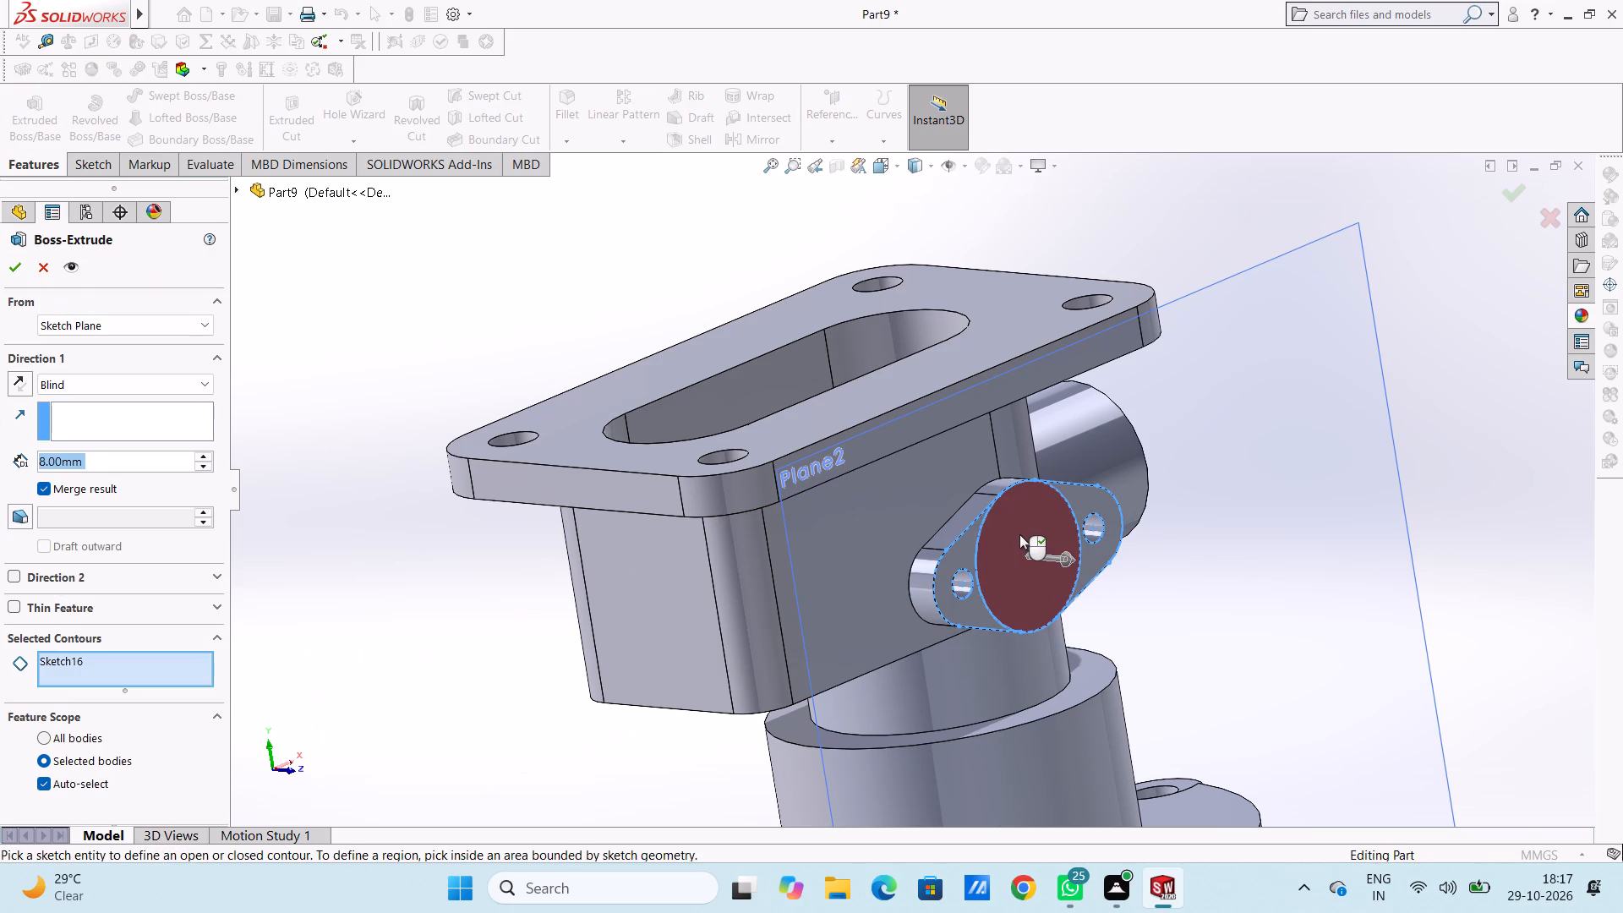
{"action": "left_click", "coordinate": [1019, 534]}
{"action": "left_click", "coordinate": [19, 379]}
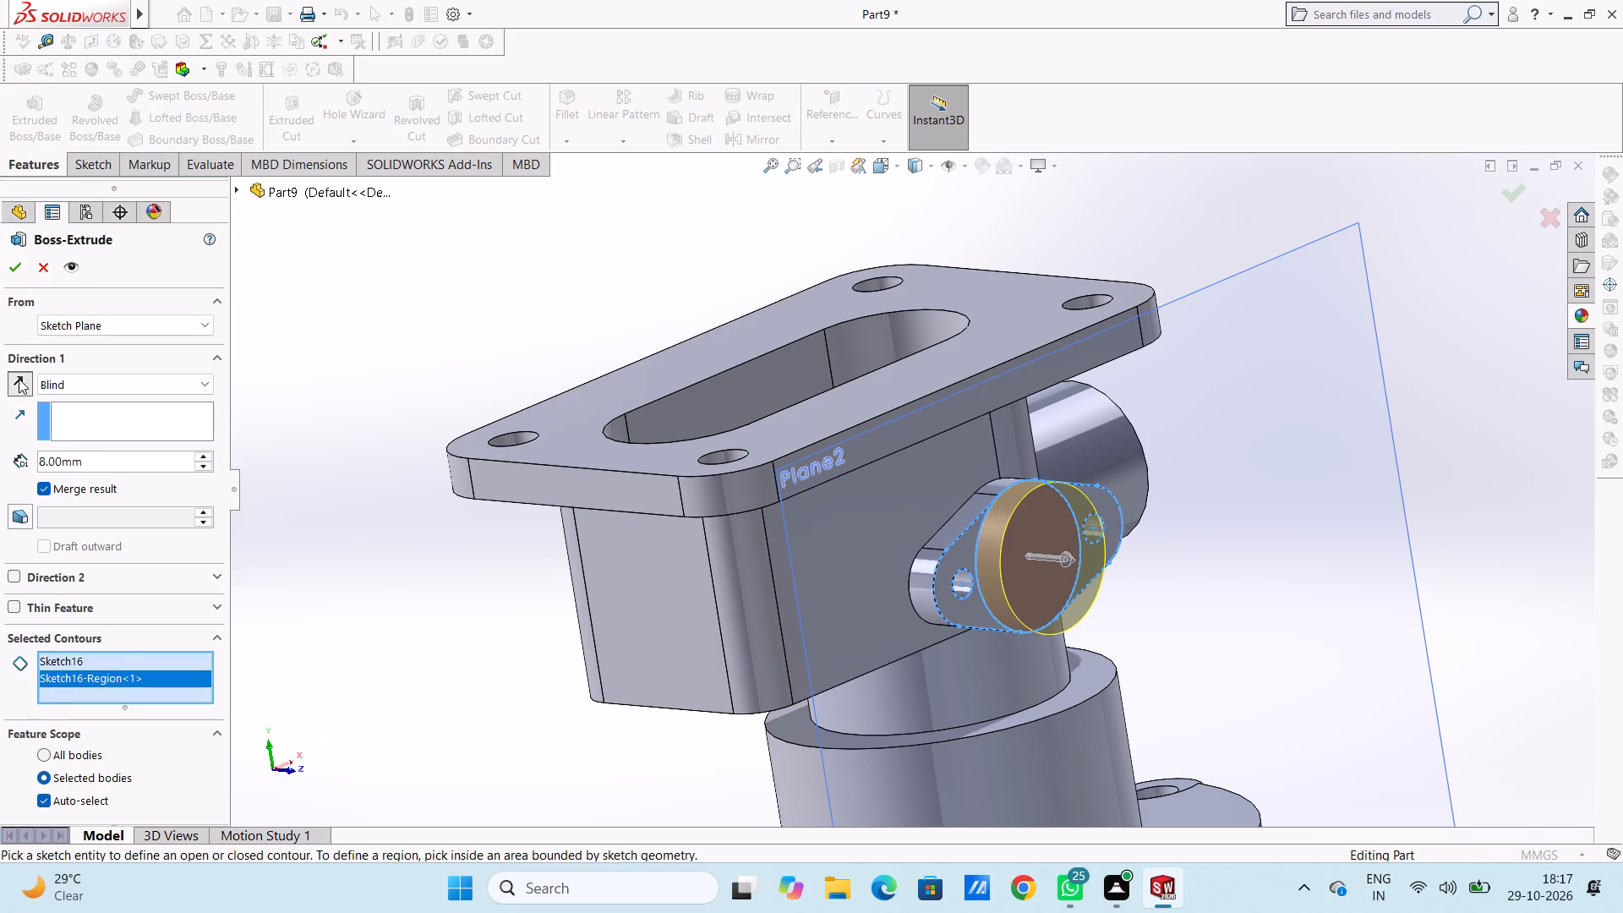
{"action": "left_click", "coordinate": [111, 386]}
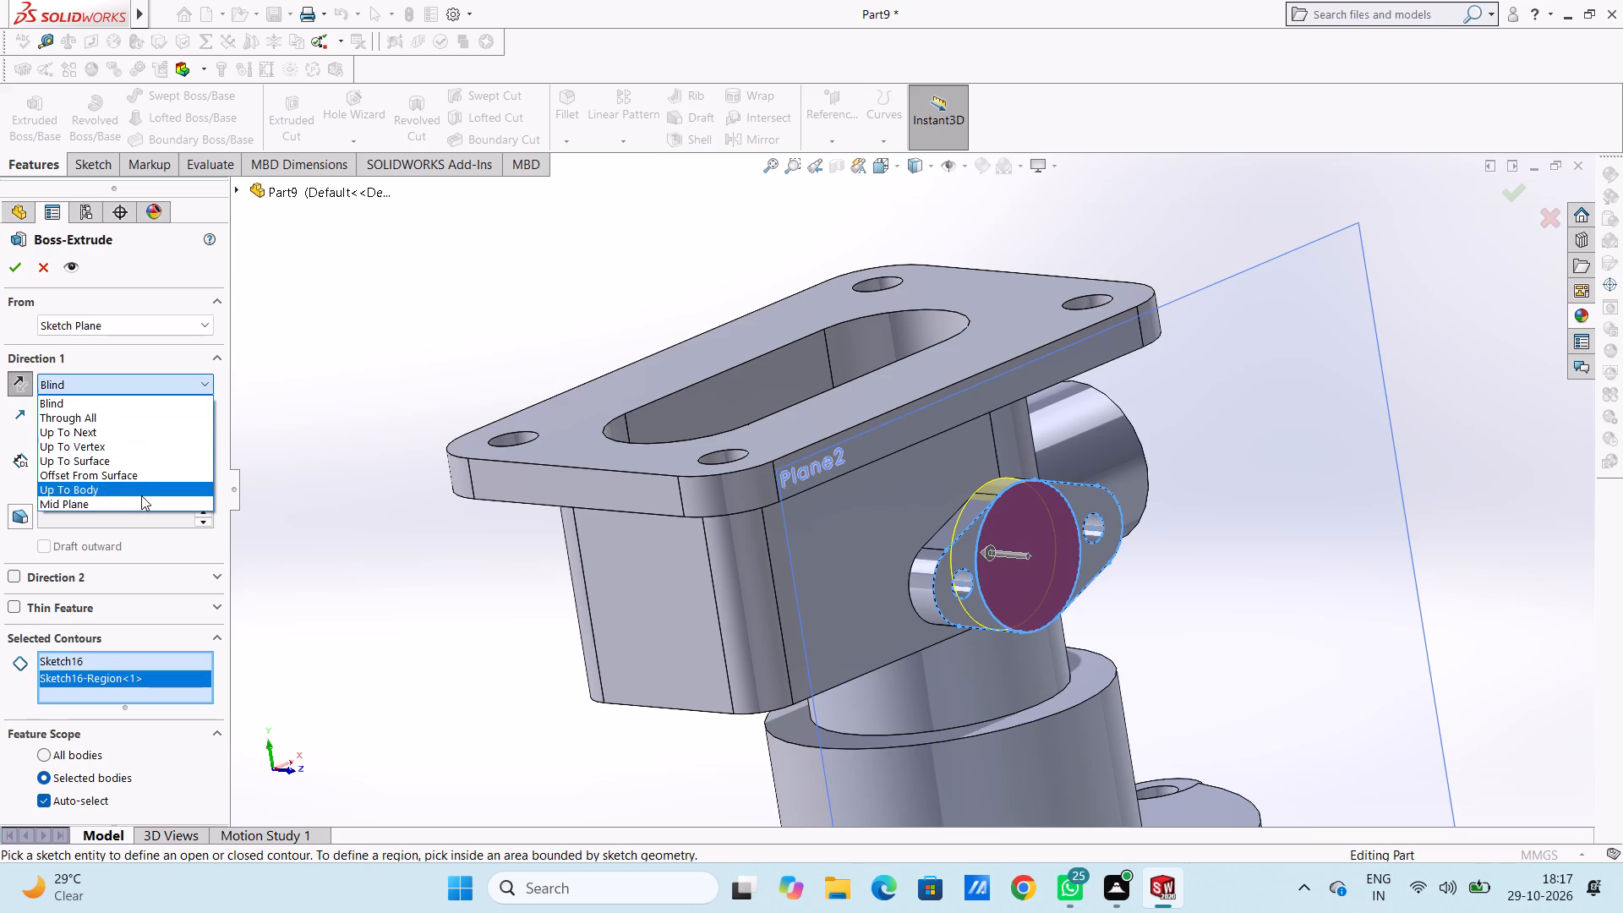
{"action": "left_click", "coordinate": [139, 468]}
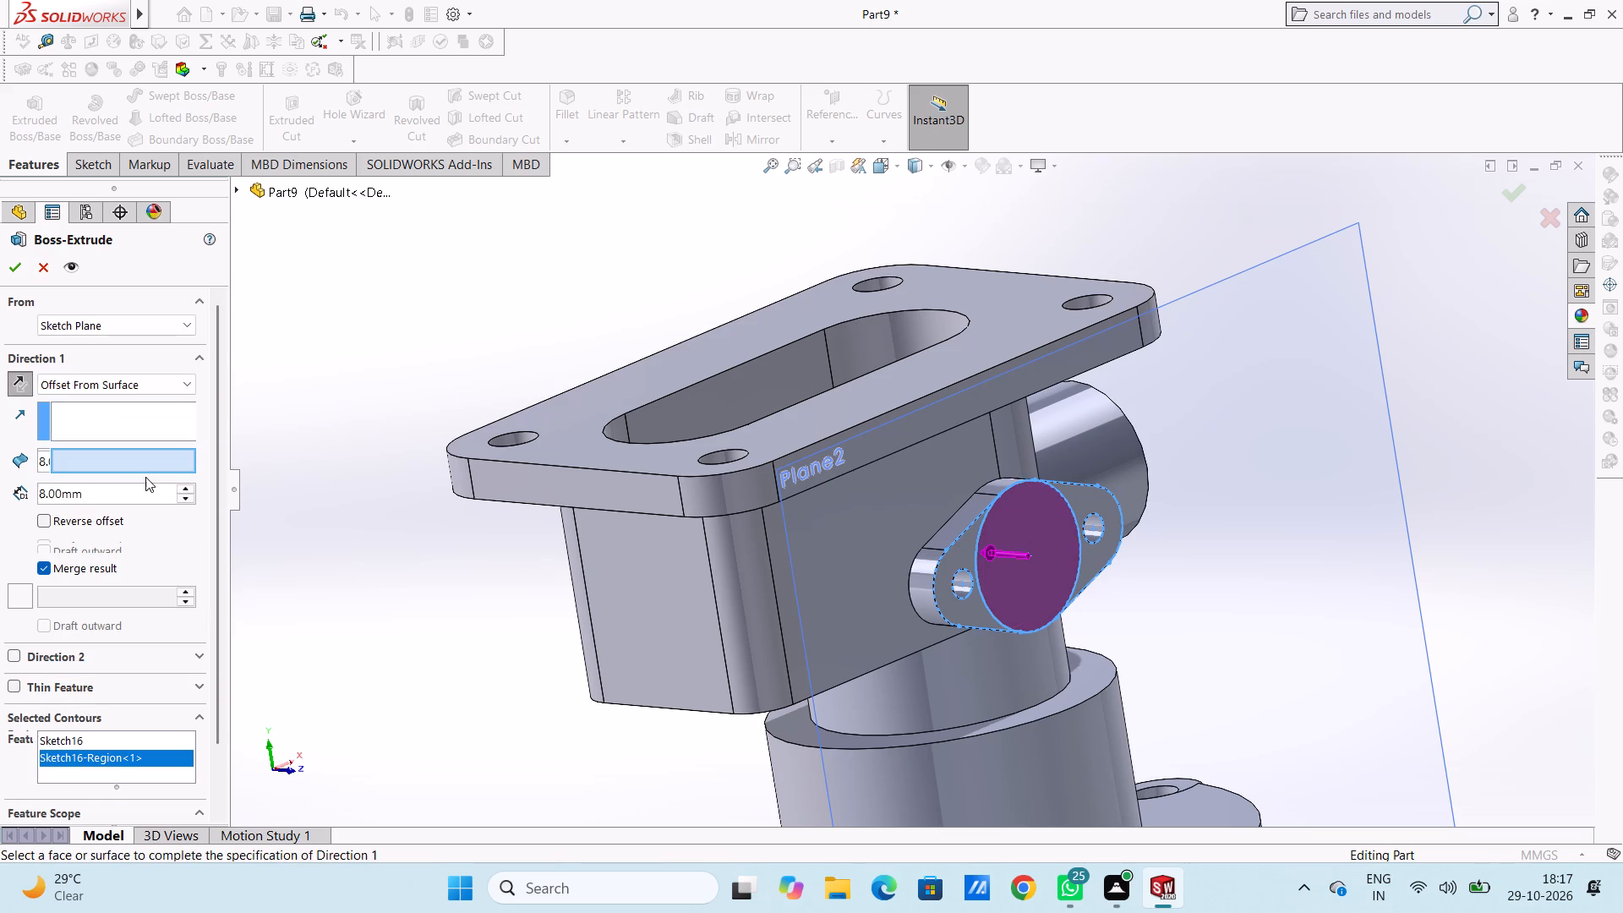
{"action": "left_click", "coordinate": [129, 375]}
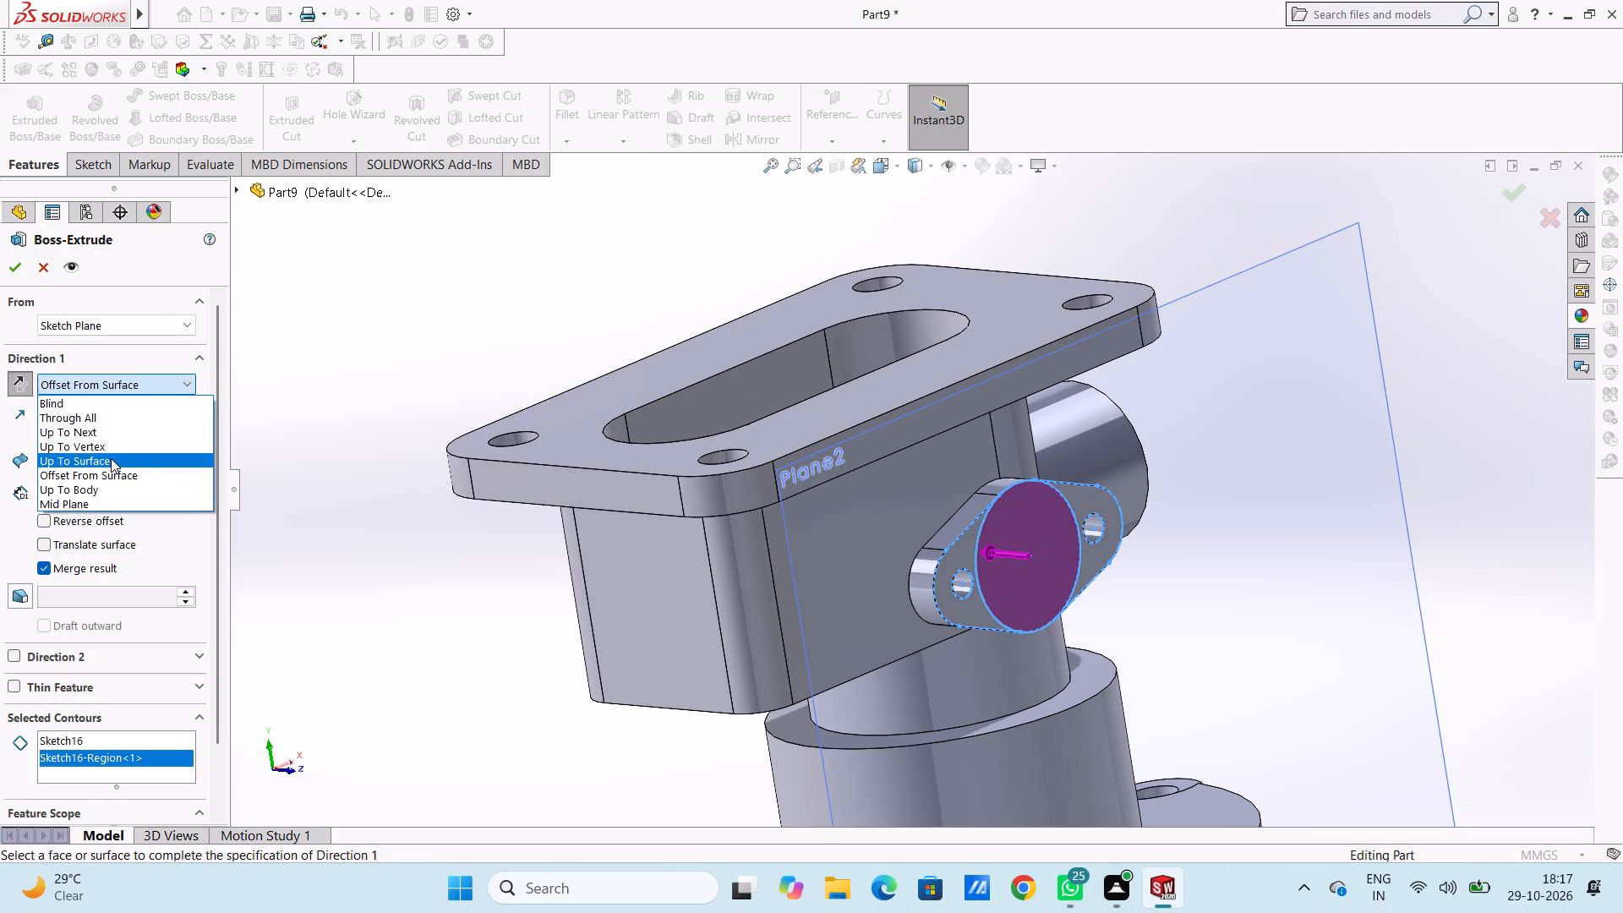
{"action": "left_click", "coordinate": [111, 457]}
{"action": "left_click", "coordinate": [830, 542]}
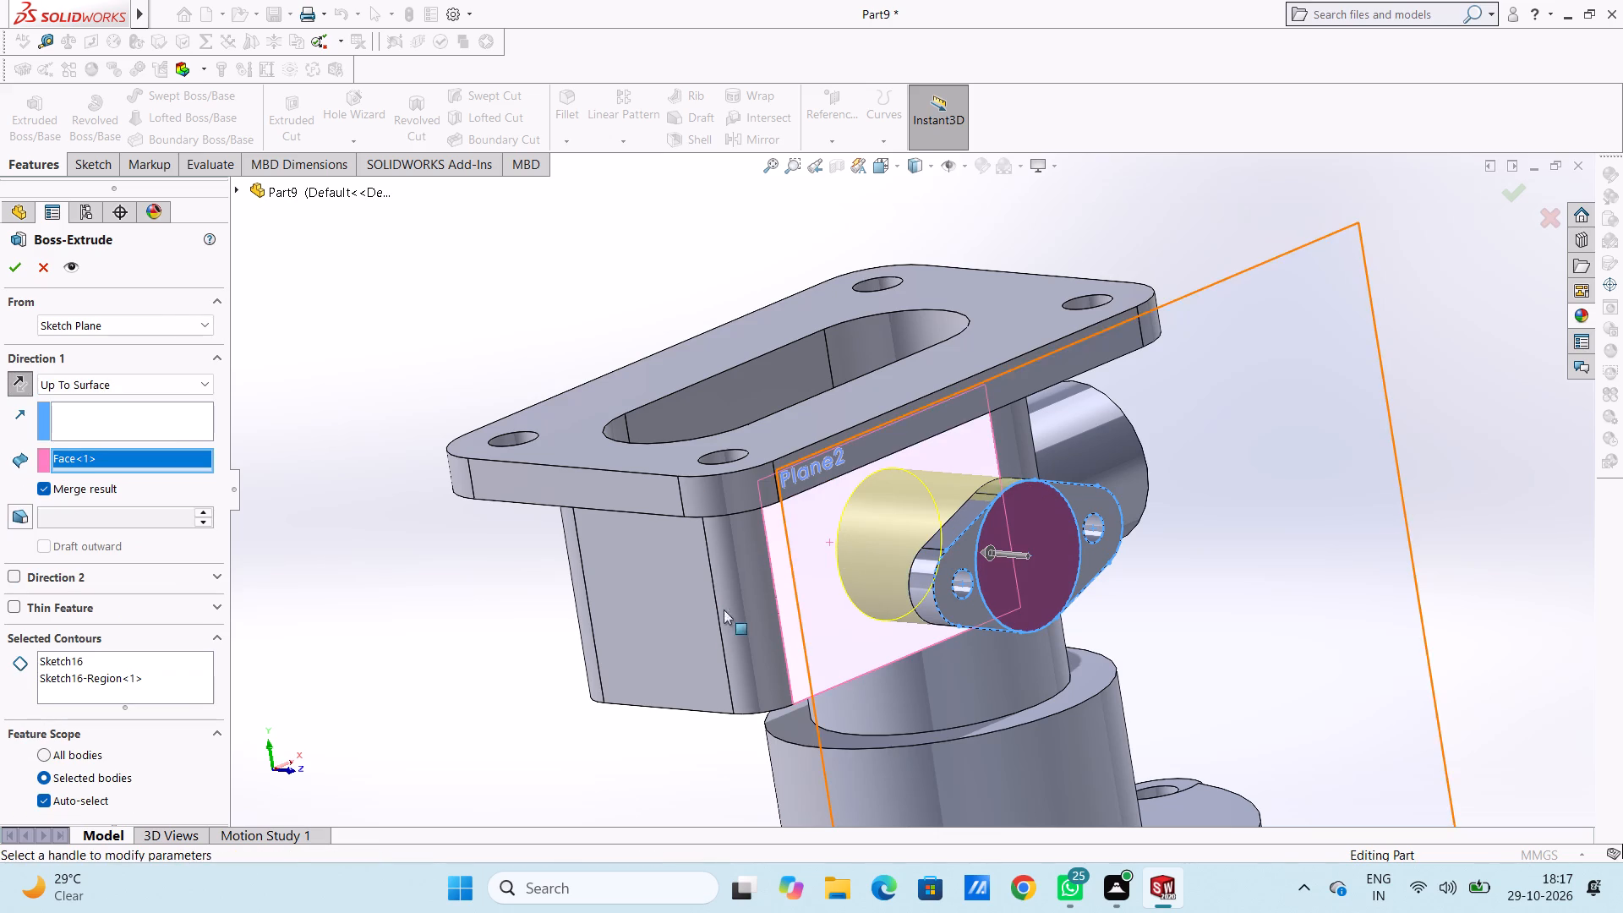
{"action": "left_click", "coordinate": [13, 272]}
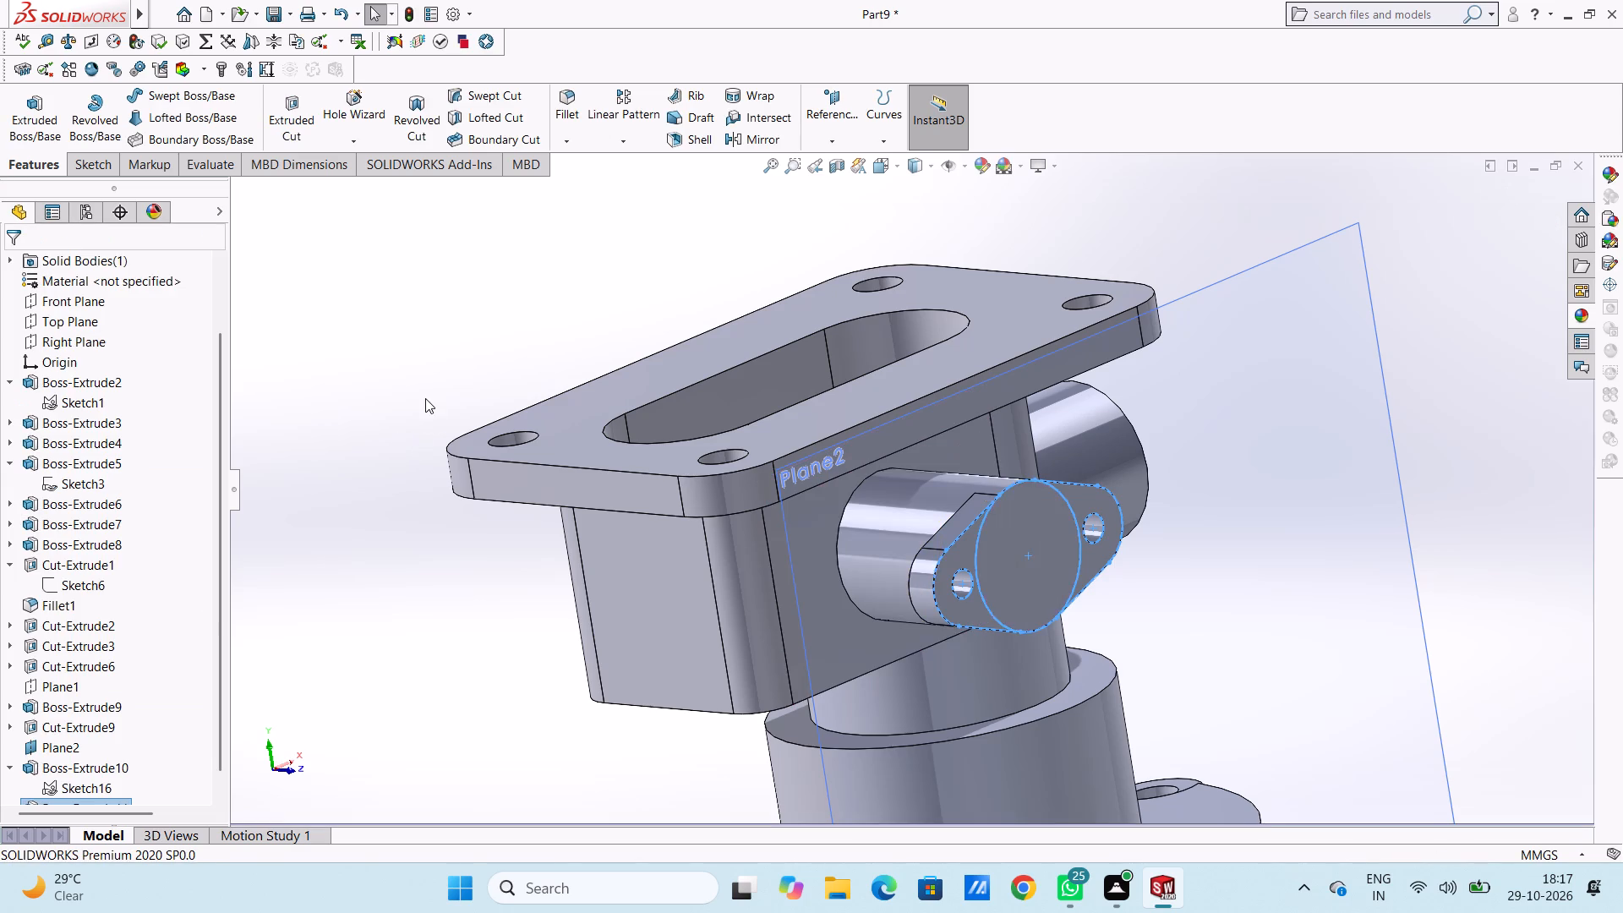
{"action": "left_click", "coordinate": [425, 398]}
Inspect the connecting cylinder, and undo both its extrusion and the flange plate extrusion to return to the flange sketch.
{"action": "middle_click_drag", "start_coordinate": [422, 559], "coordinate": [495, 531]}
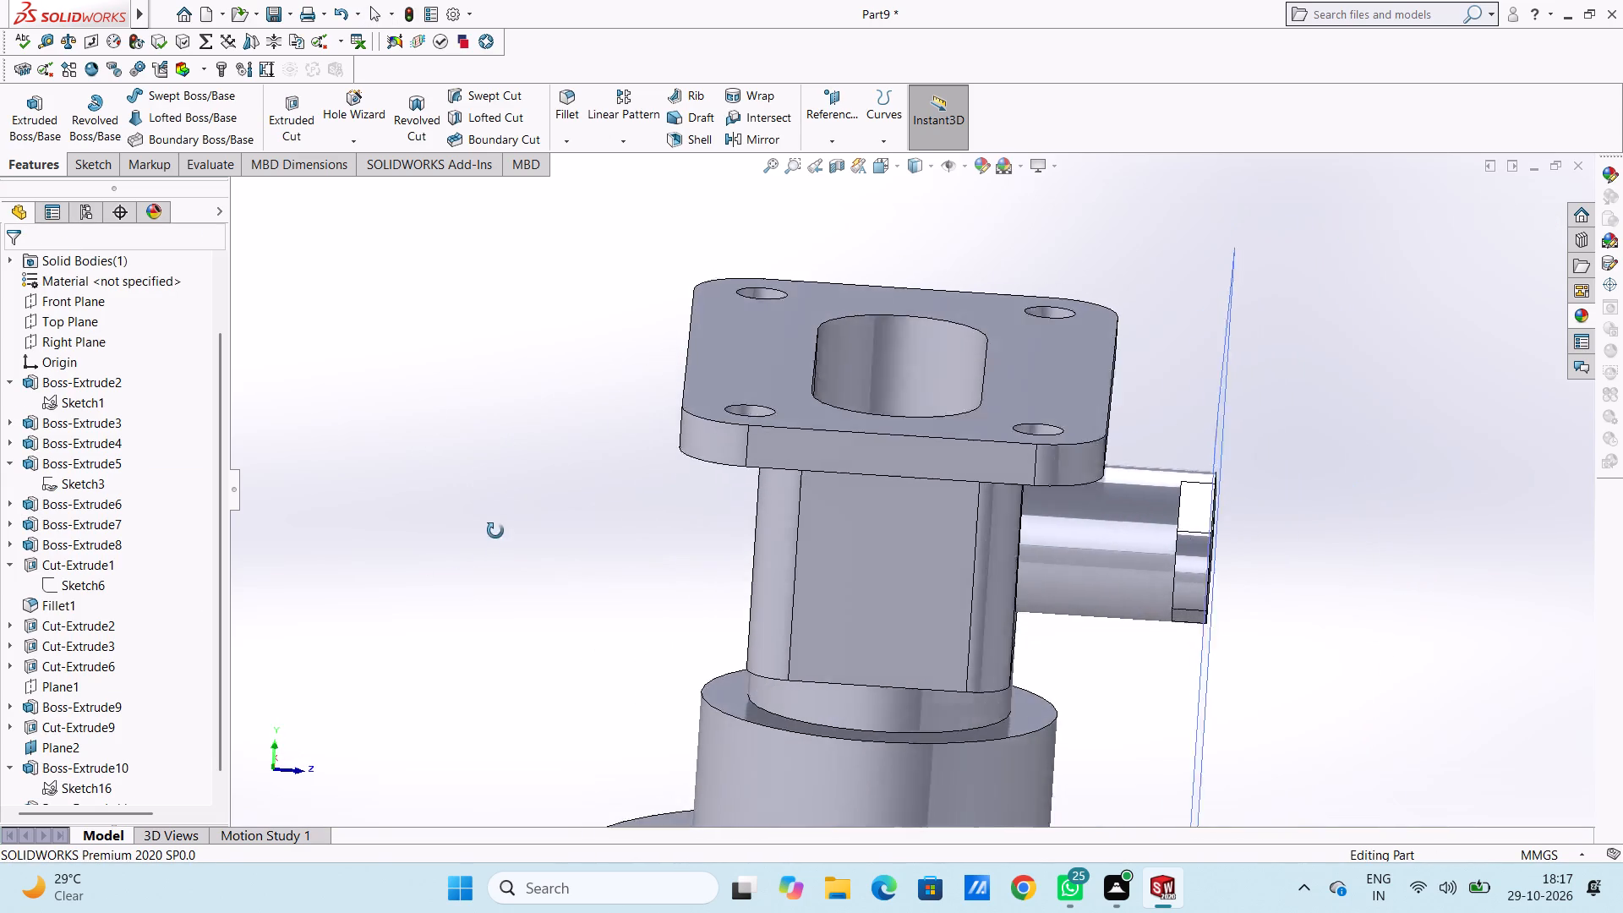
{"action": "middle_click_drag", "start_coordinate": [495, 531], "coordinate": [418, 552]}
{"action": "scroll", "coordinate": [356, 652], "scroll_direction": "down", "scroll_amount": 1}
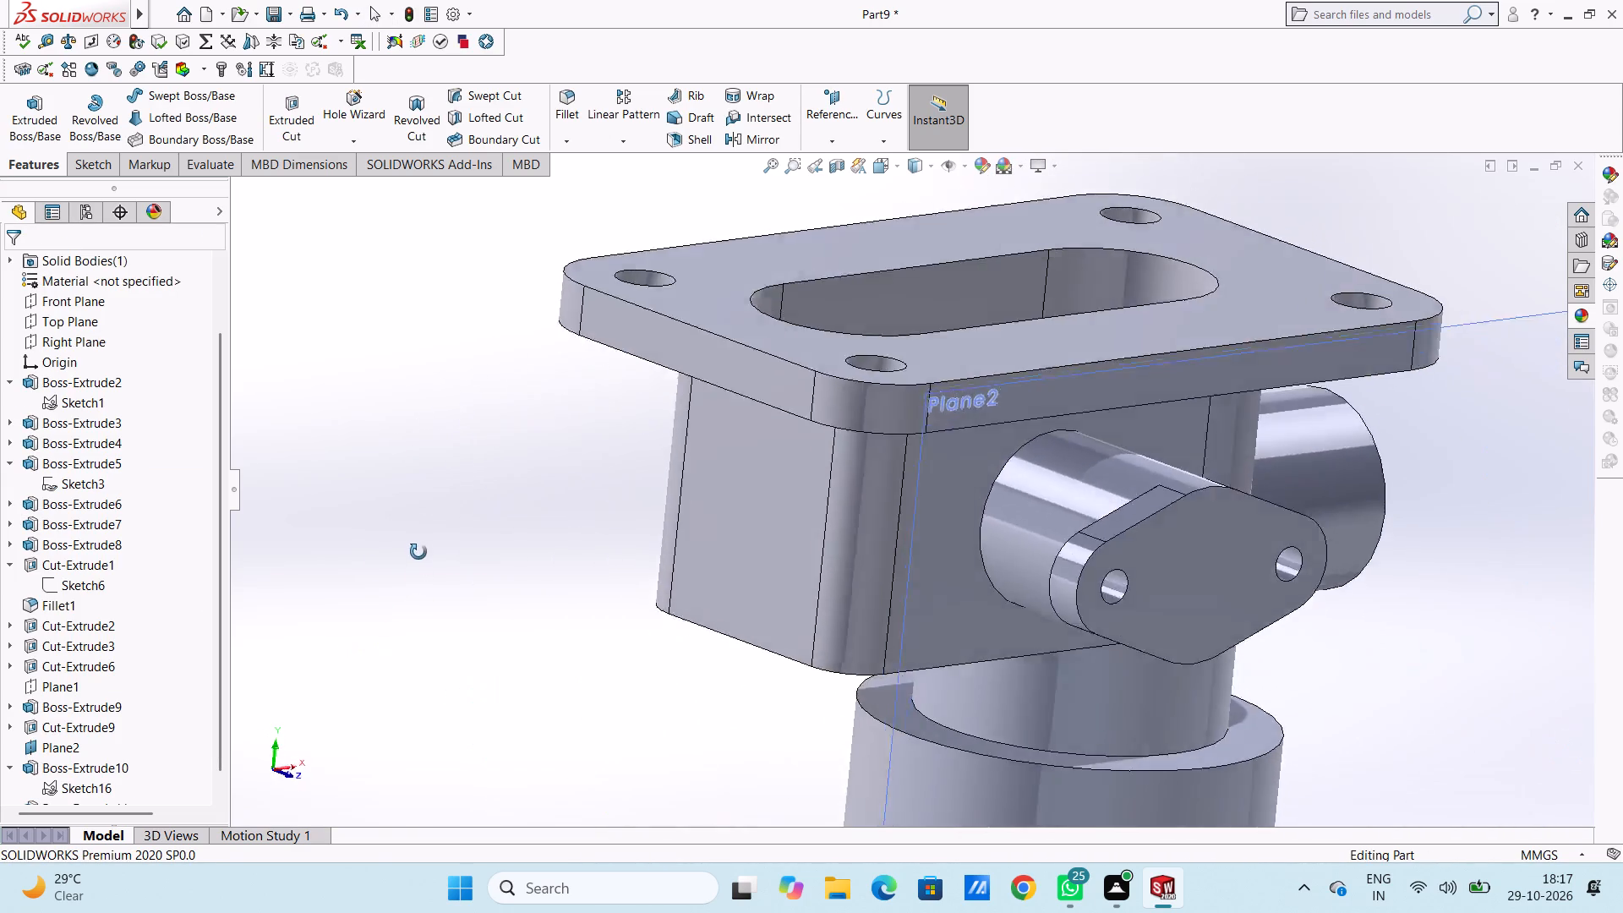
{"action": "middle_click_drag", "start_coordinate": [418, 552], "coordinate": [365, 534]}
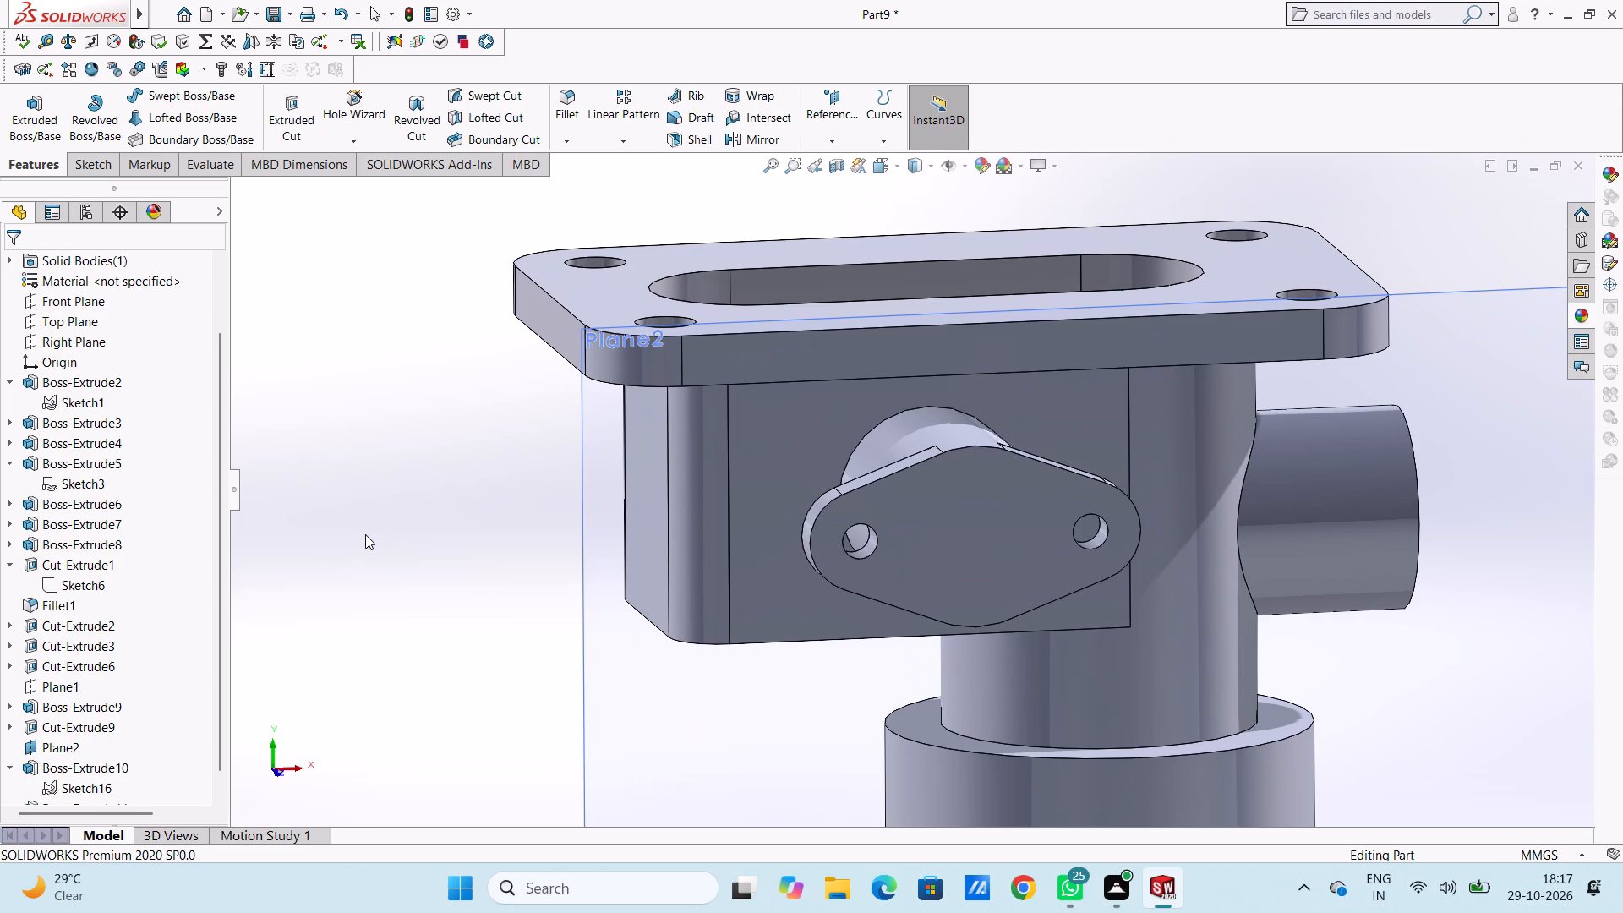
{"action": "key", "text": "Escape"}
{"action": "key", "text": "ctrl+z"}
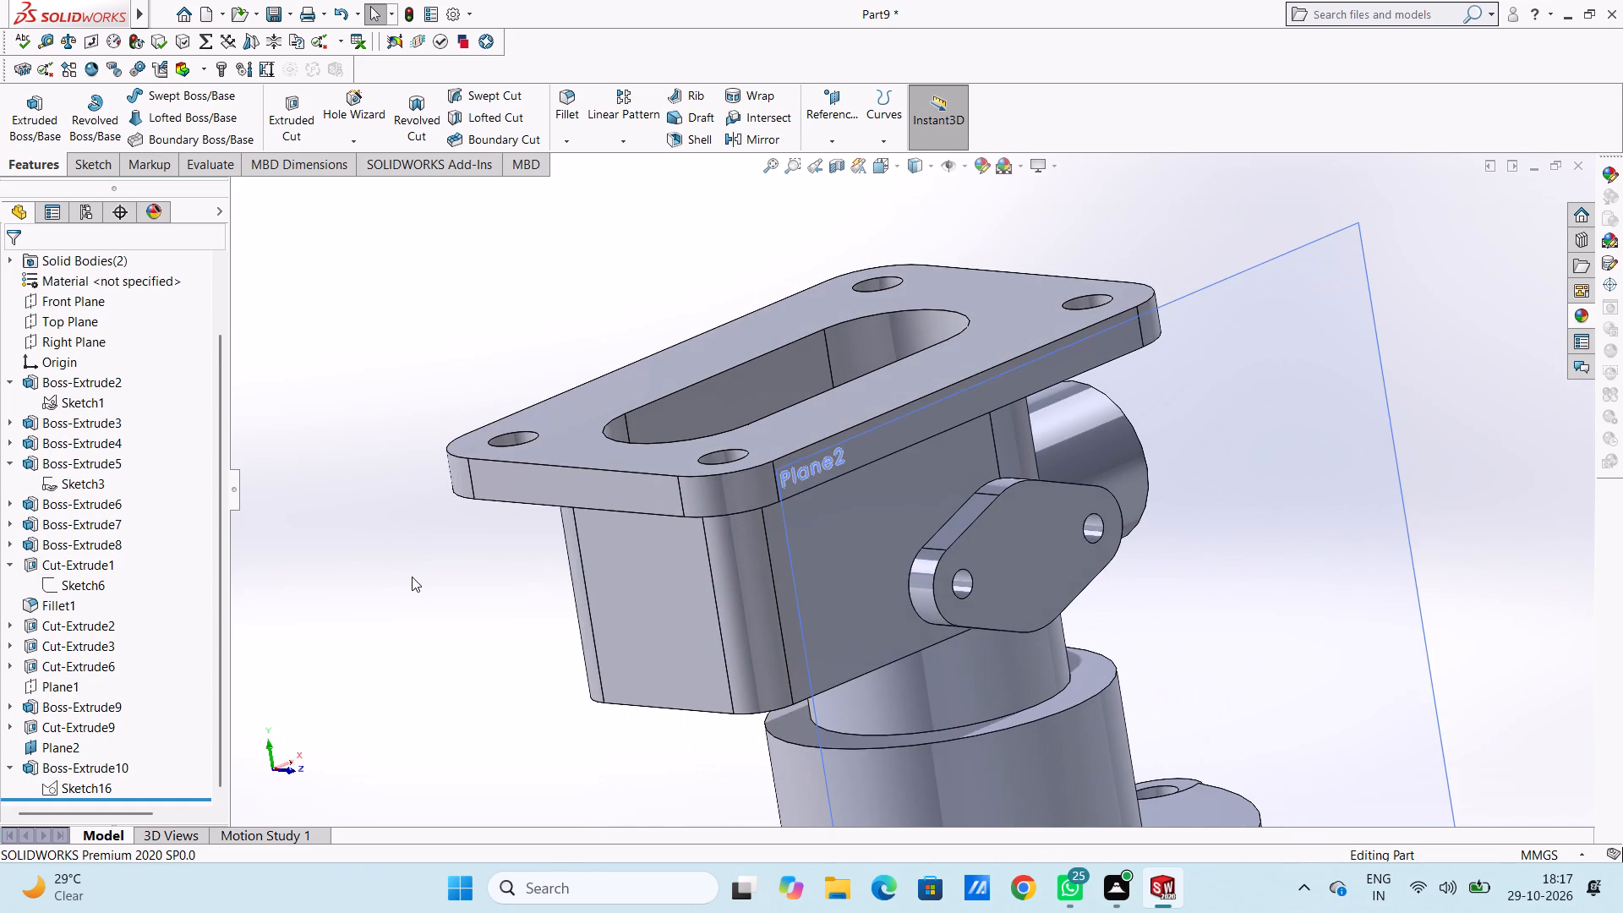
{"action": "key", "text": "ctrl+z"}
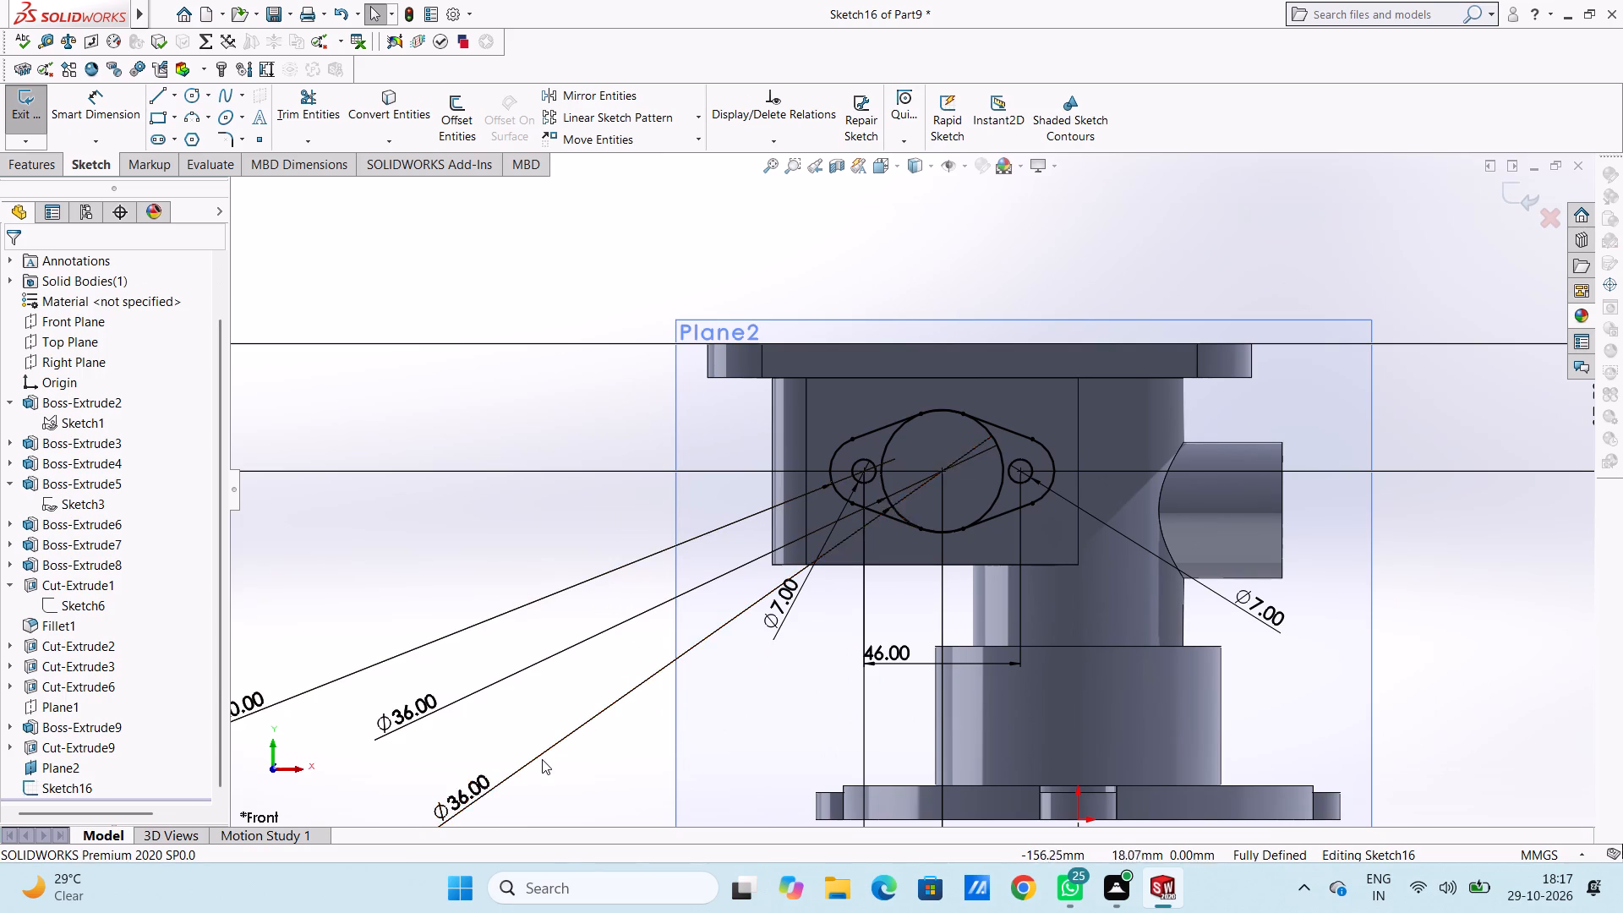
Set the diameter of the flange profile's central circle to 34 mm.
{"action": "double_click", "coordinate": [419, 709]}
{"action": "type", "text": "34"}
{"action": "key", "text": "Return"}
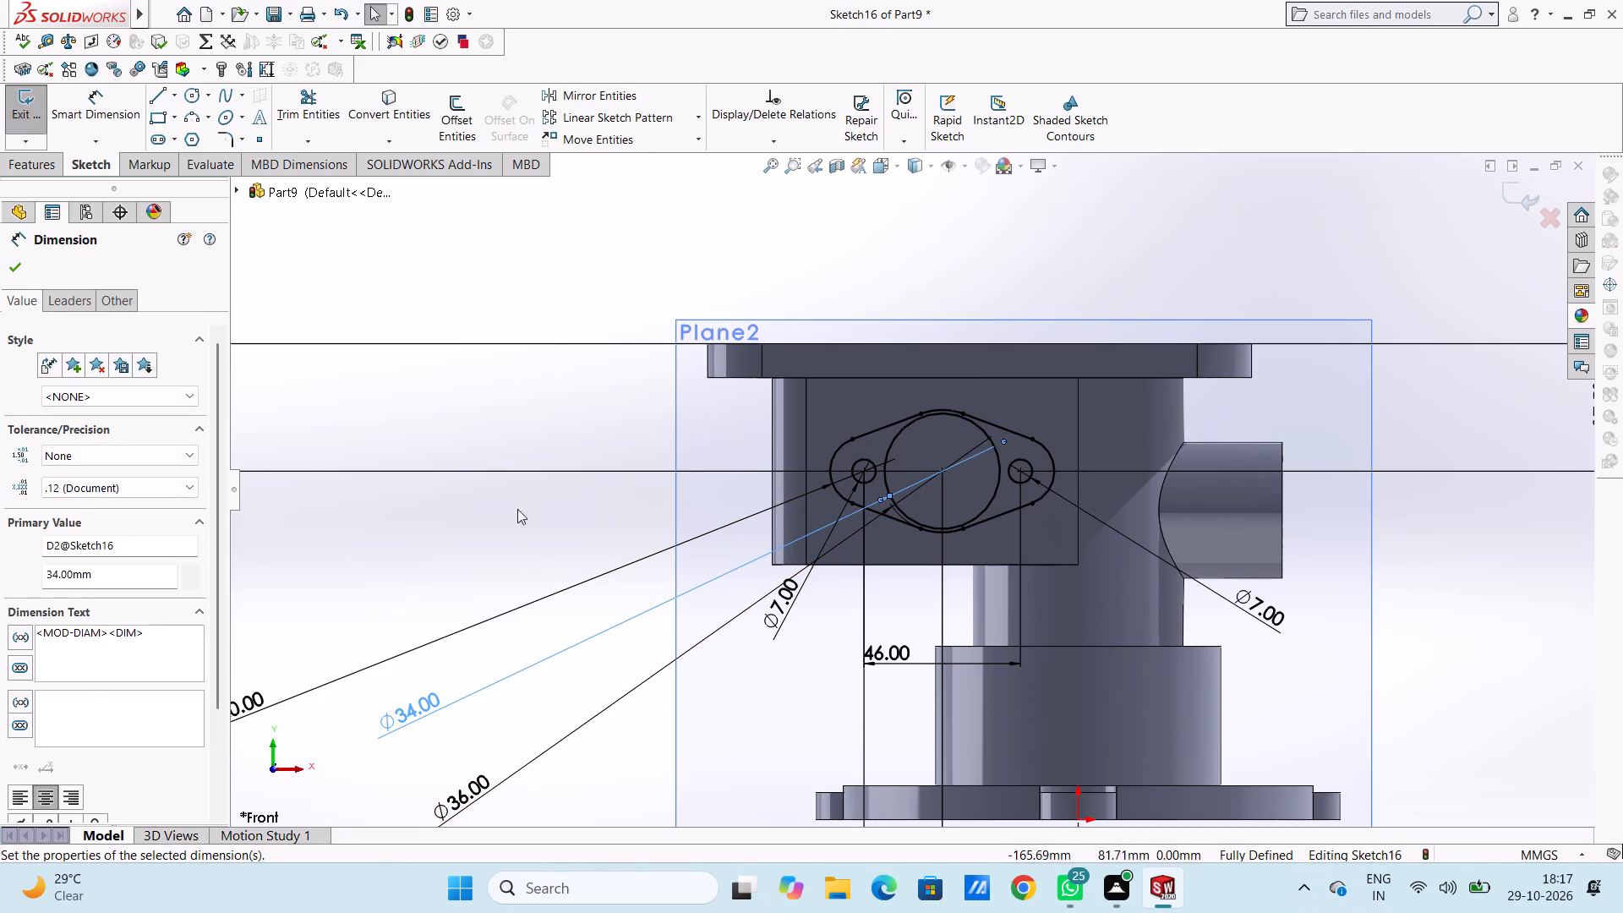
{"action": "left_click", "coordinate": [542, 395]}
Extrude the two-hole flange profile 8 mm with the direction reversed toward the housing block.
{"action": "middle_click_drag", "start_coordinate": [570, 418], "coordinate": [612, 478]}
{"action": "left_click", "coordinate": [45, 169]}
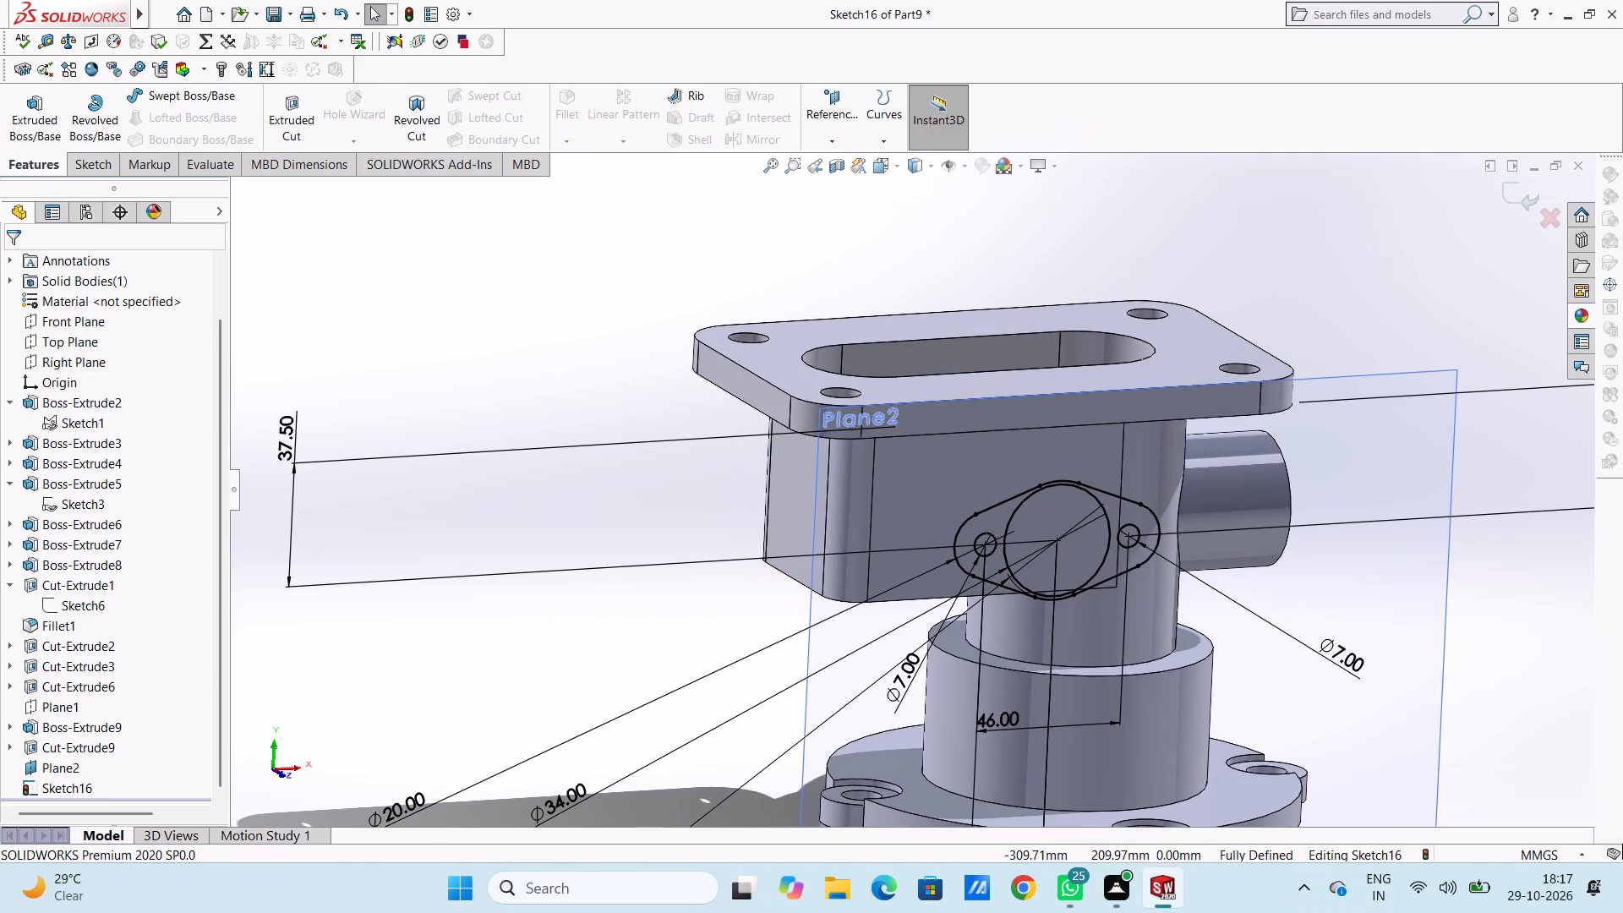
{"action": "left_click", "coordinate": [26, 114]}
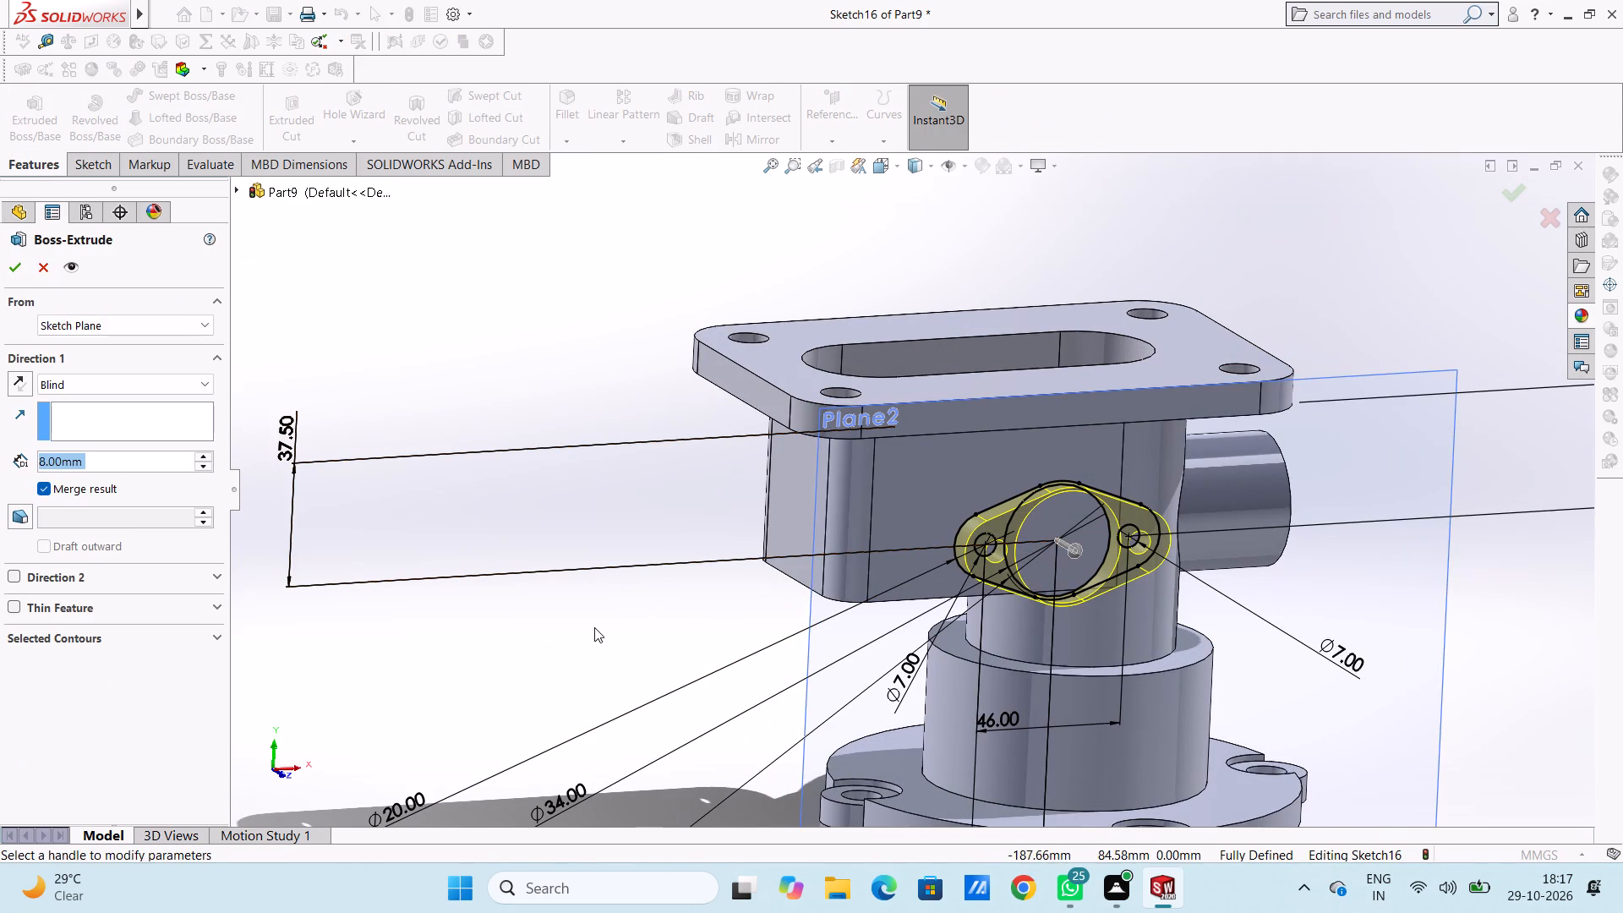
{"action": "left_click", "coordinate": [18, 377]}
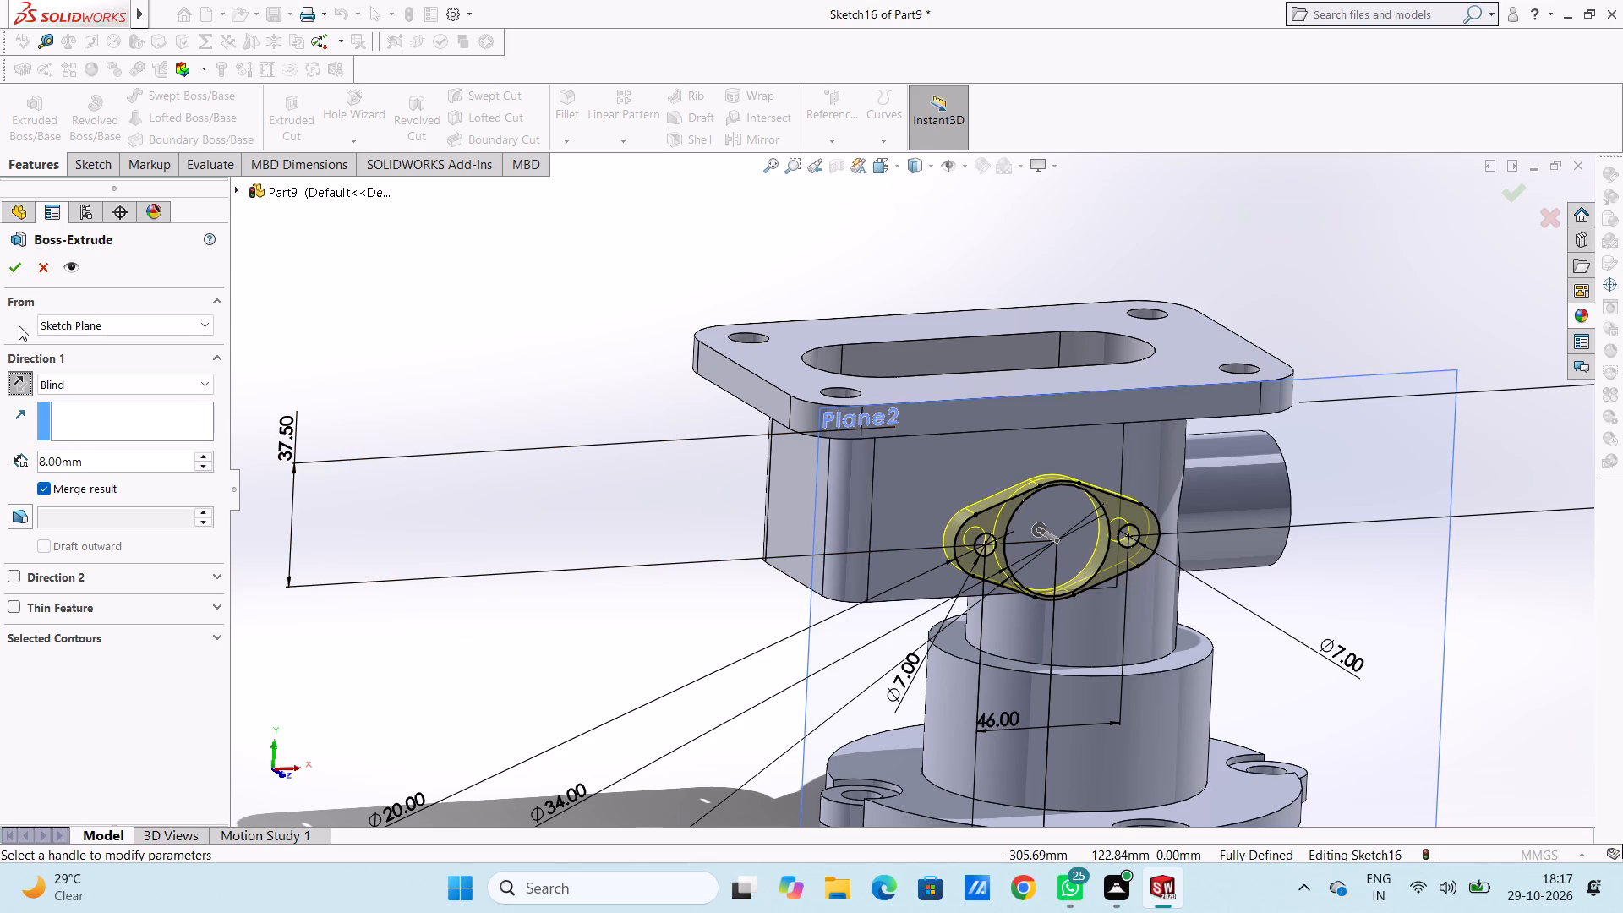
{"action": "left_click", "coordinate": [16, 267]}
{"action": "left_click", "coordinate": [406, 361]}
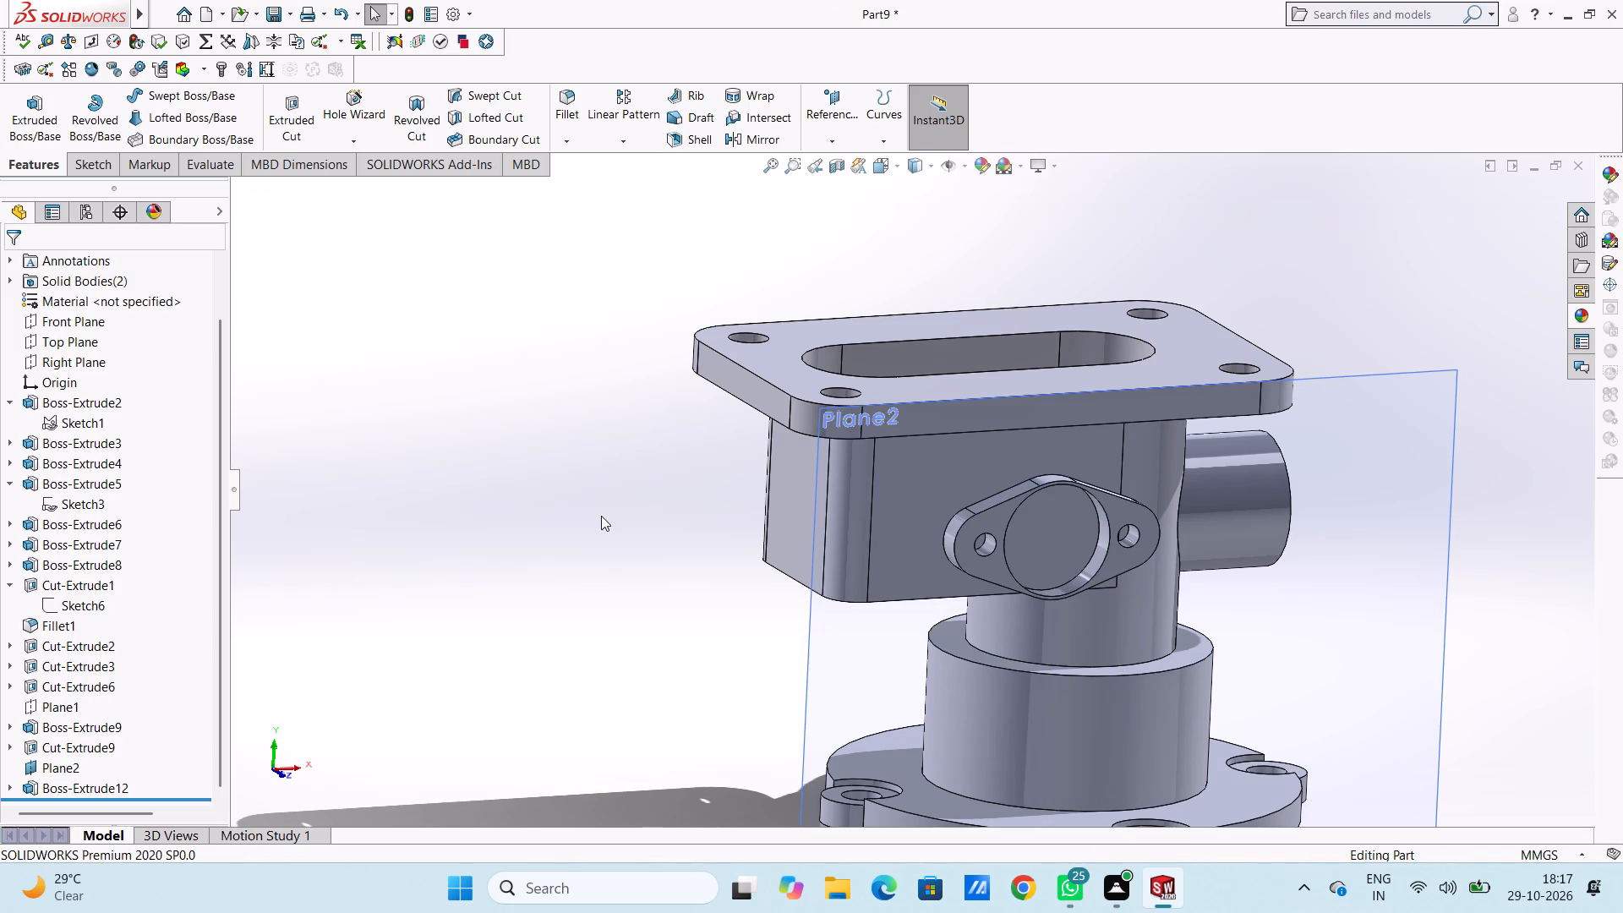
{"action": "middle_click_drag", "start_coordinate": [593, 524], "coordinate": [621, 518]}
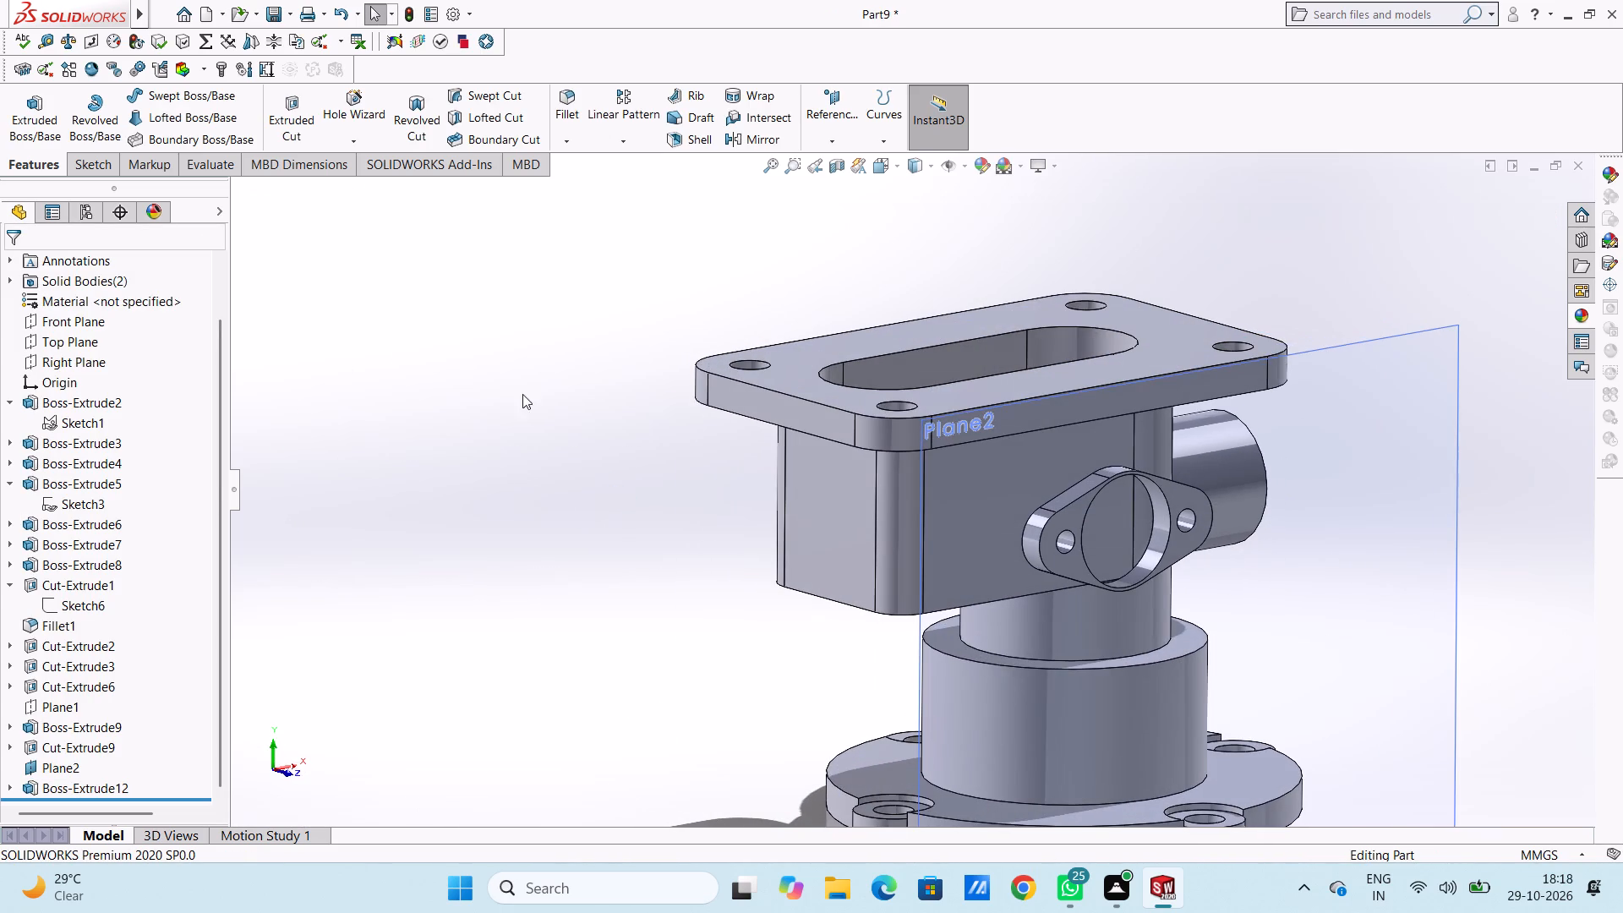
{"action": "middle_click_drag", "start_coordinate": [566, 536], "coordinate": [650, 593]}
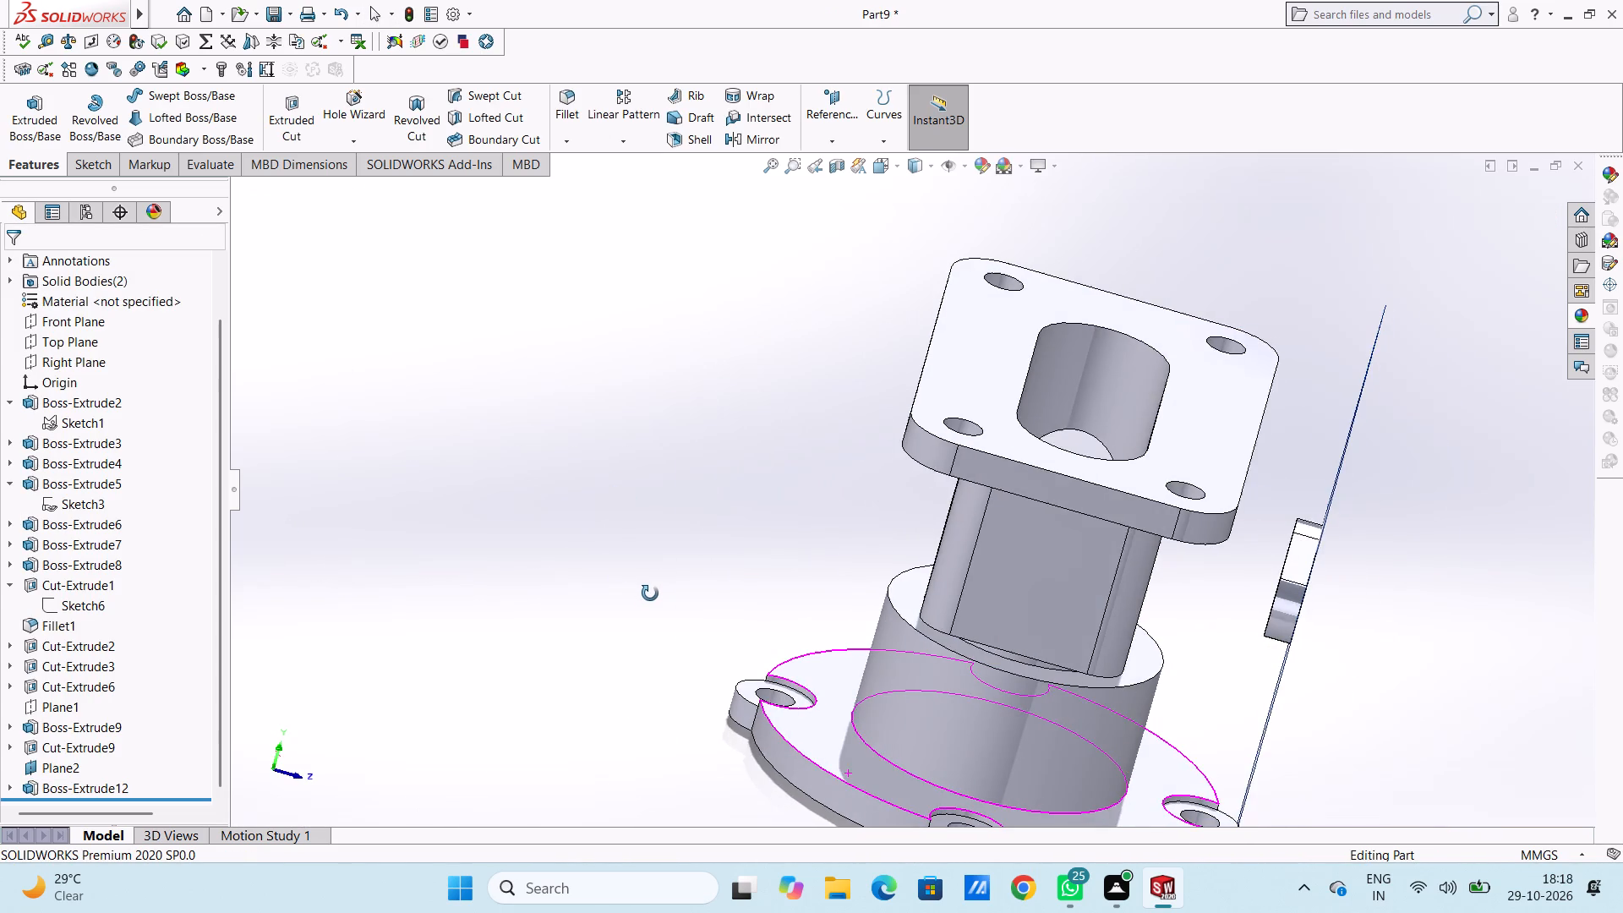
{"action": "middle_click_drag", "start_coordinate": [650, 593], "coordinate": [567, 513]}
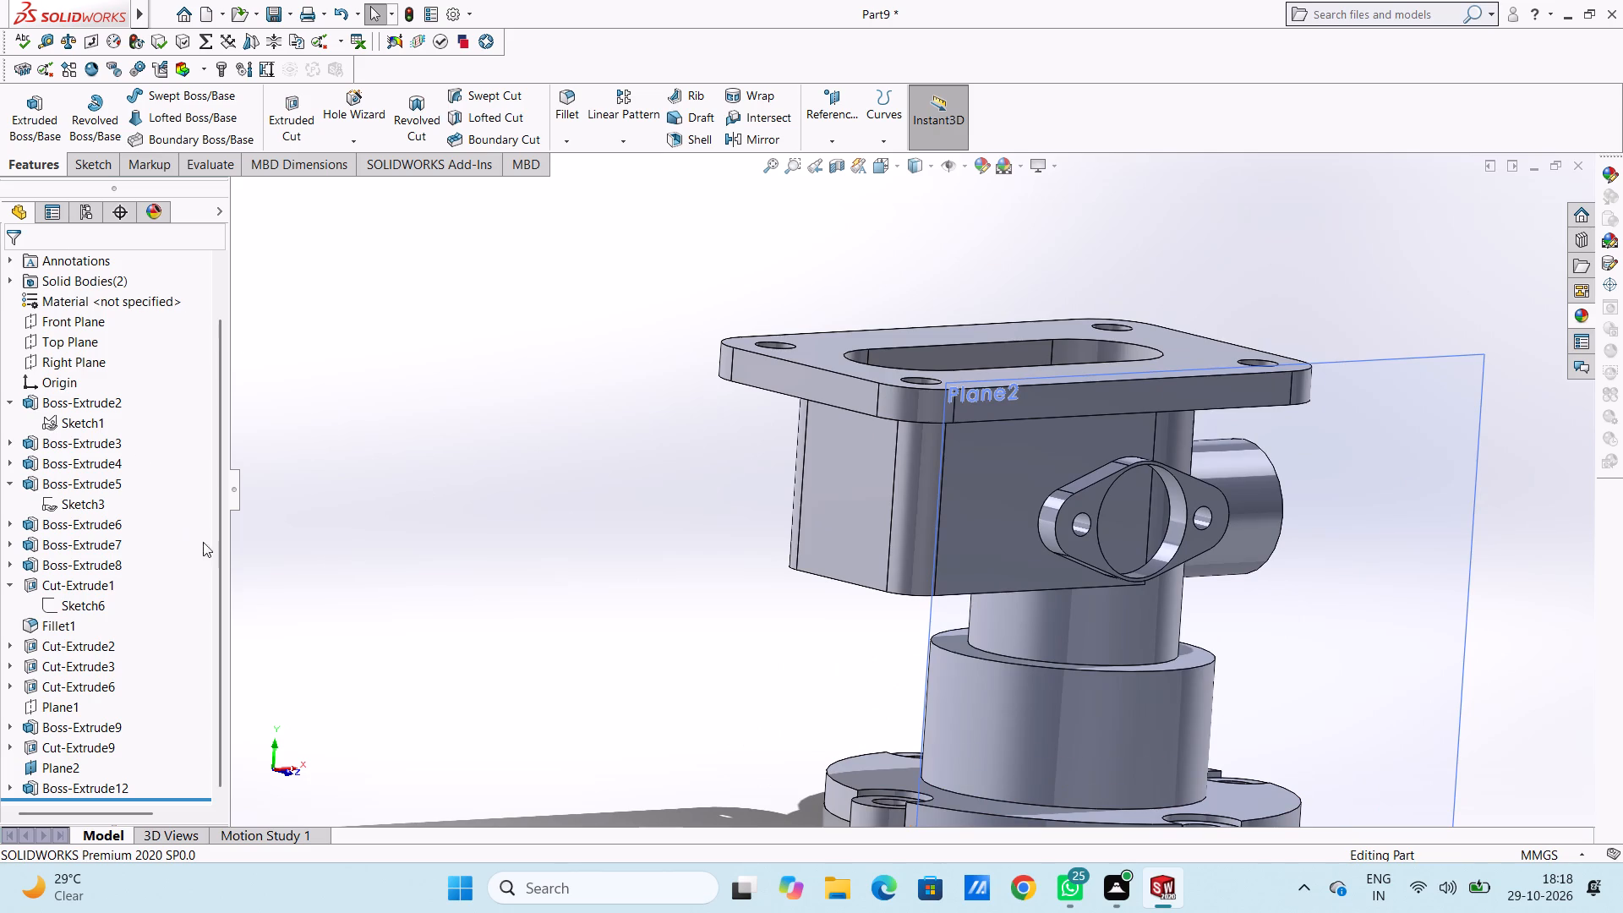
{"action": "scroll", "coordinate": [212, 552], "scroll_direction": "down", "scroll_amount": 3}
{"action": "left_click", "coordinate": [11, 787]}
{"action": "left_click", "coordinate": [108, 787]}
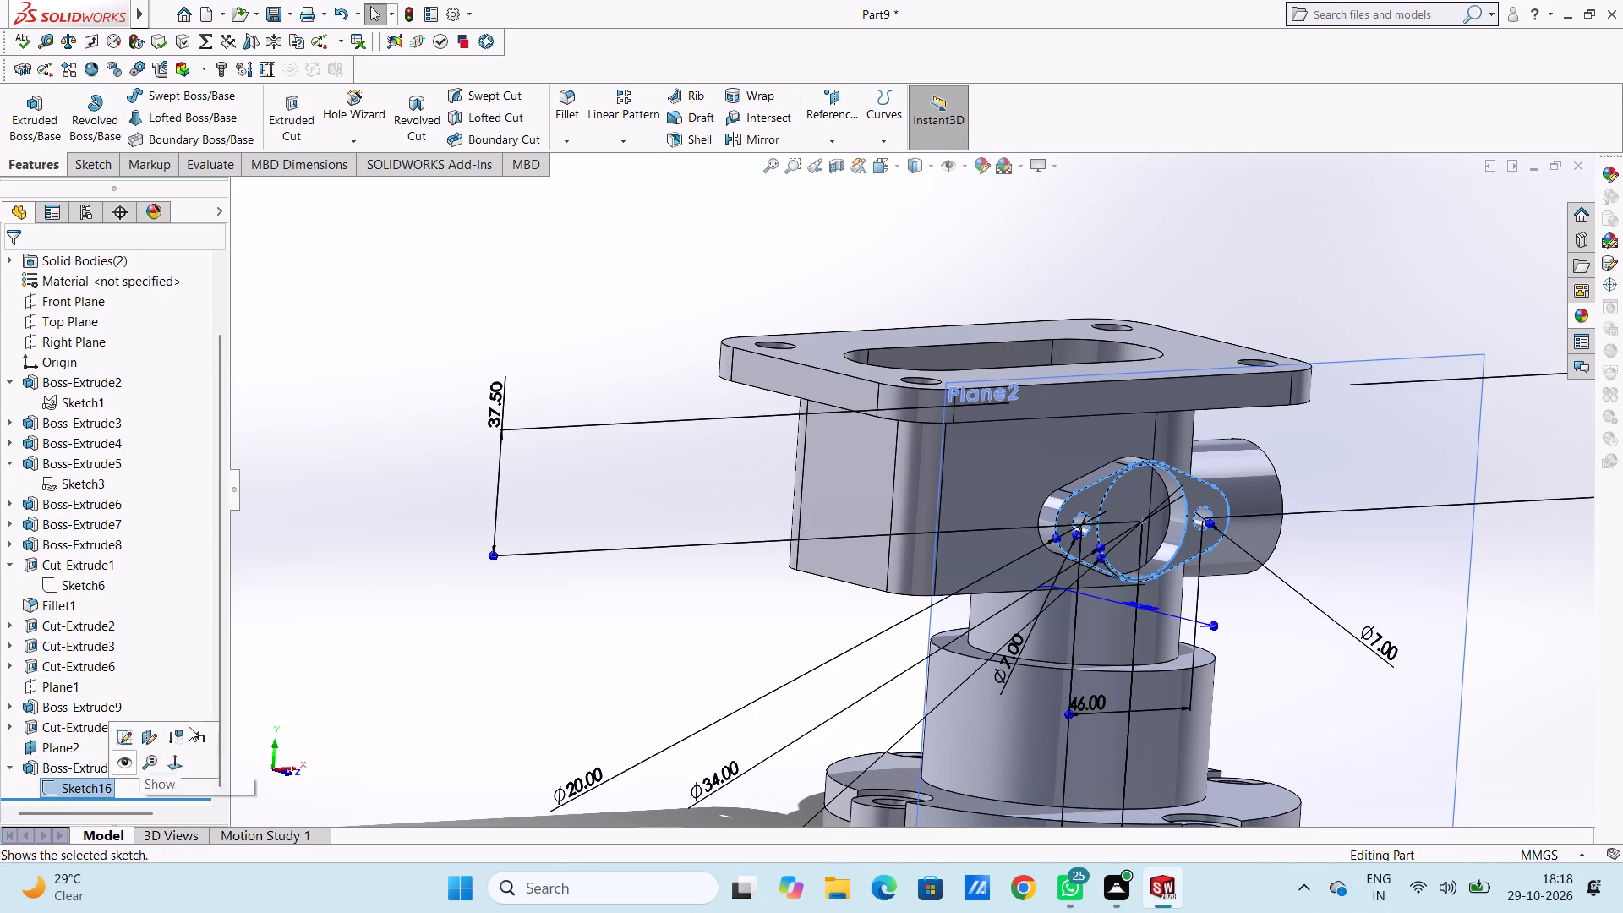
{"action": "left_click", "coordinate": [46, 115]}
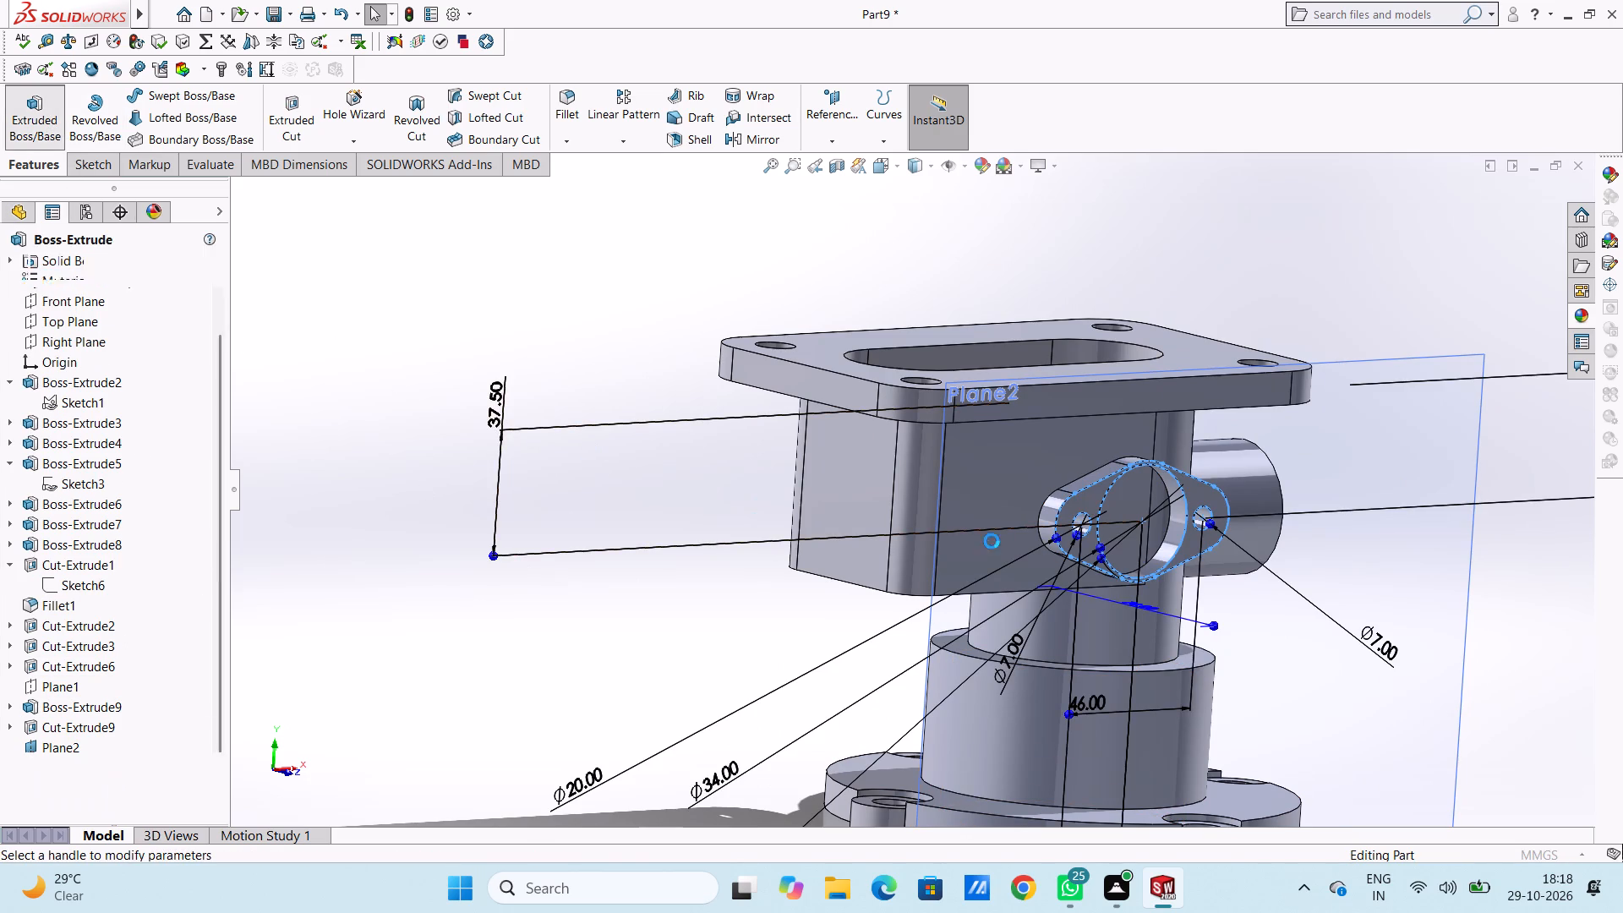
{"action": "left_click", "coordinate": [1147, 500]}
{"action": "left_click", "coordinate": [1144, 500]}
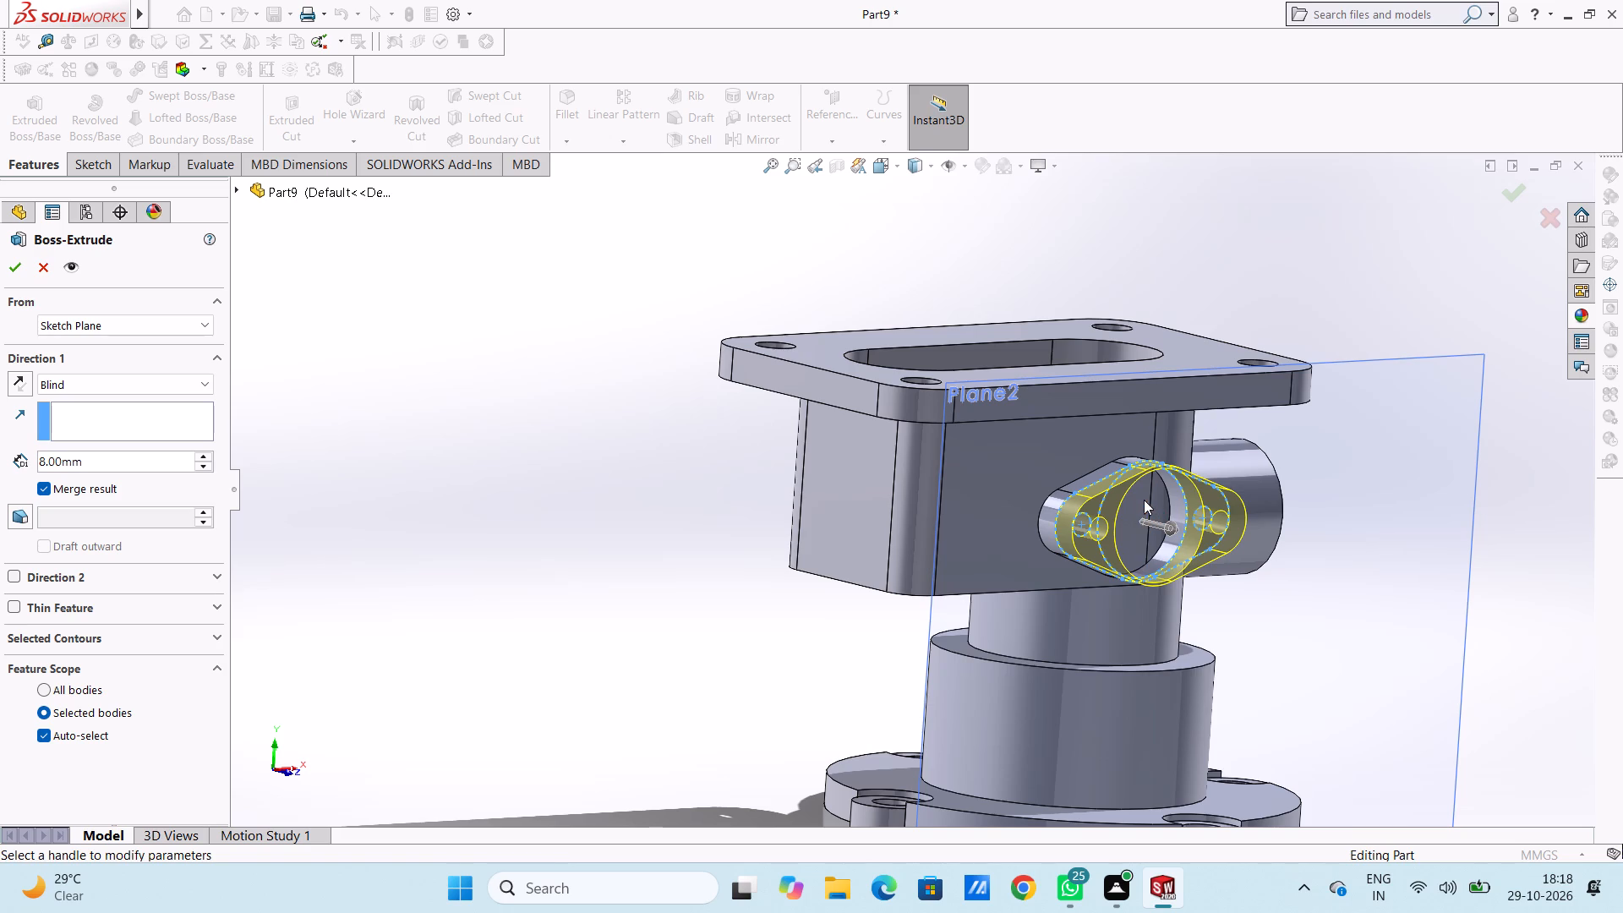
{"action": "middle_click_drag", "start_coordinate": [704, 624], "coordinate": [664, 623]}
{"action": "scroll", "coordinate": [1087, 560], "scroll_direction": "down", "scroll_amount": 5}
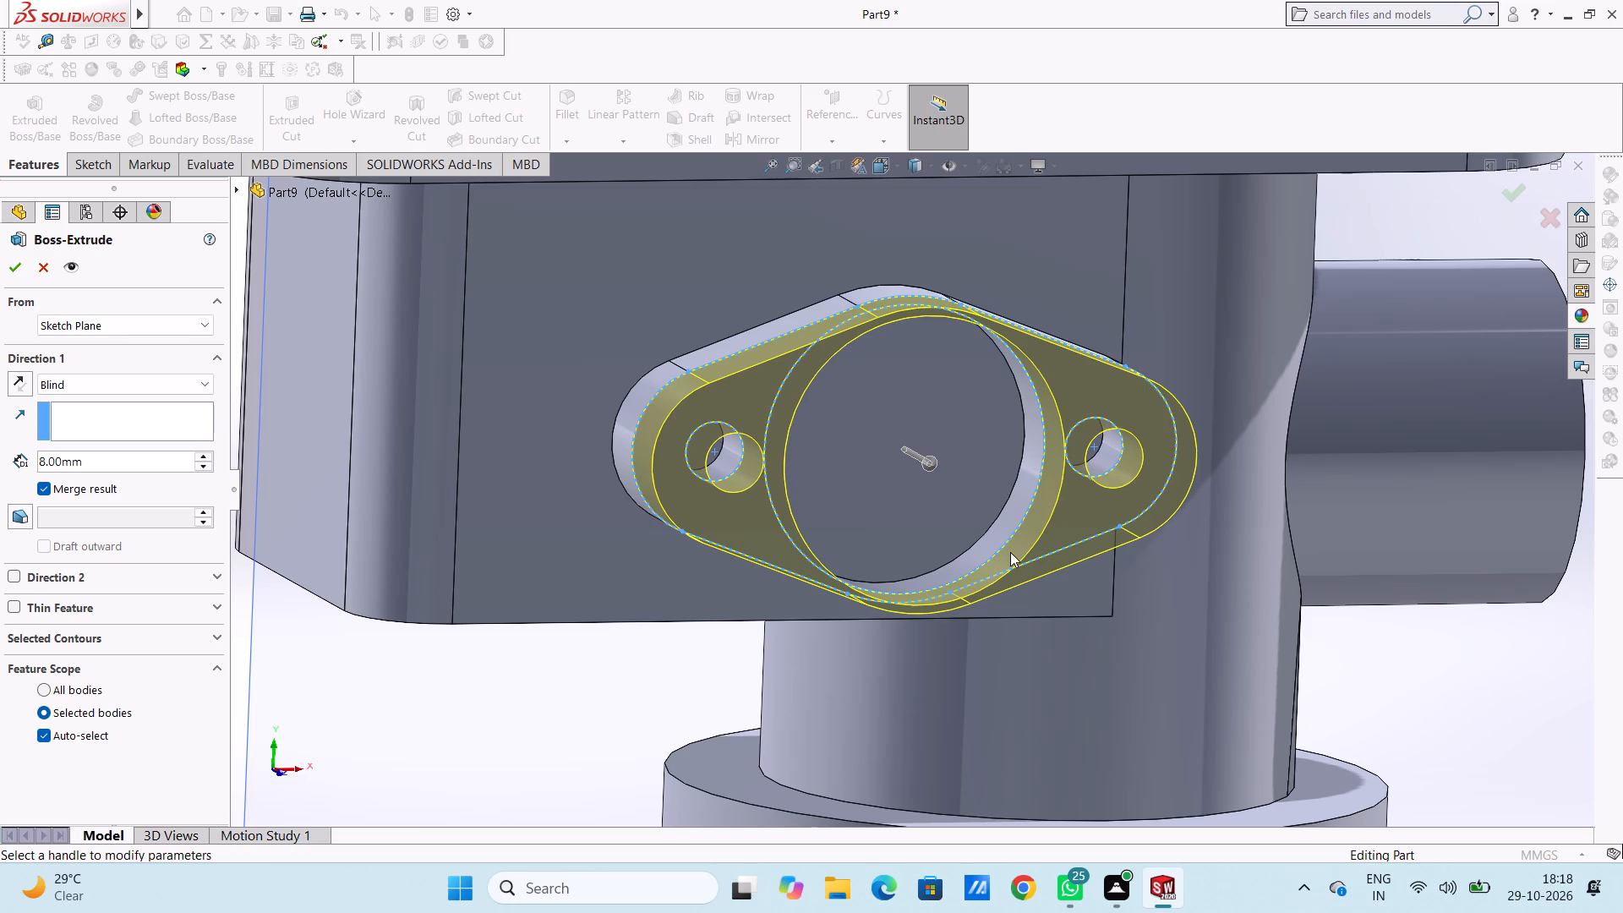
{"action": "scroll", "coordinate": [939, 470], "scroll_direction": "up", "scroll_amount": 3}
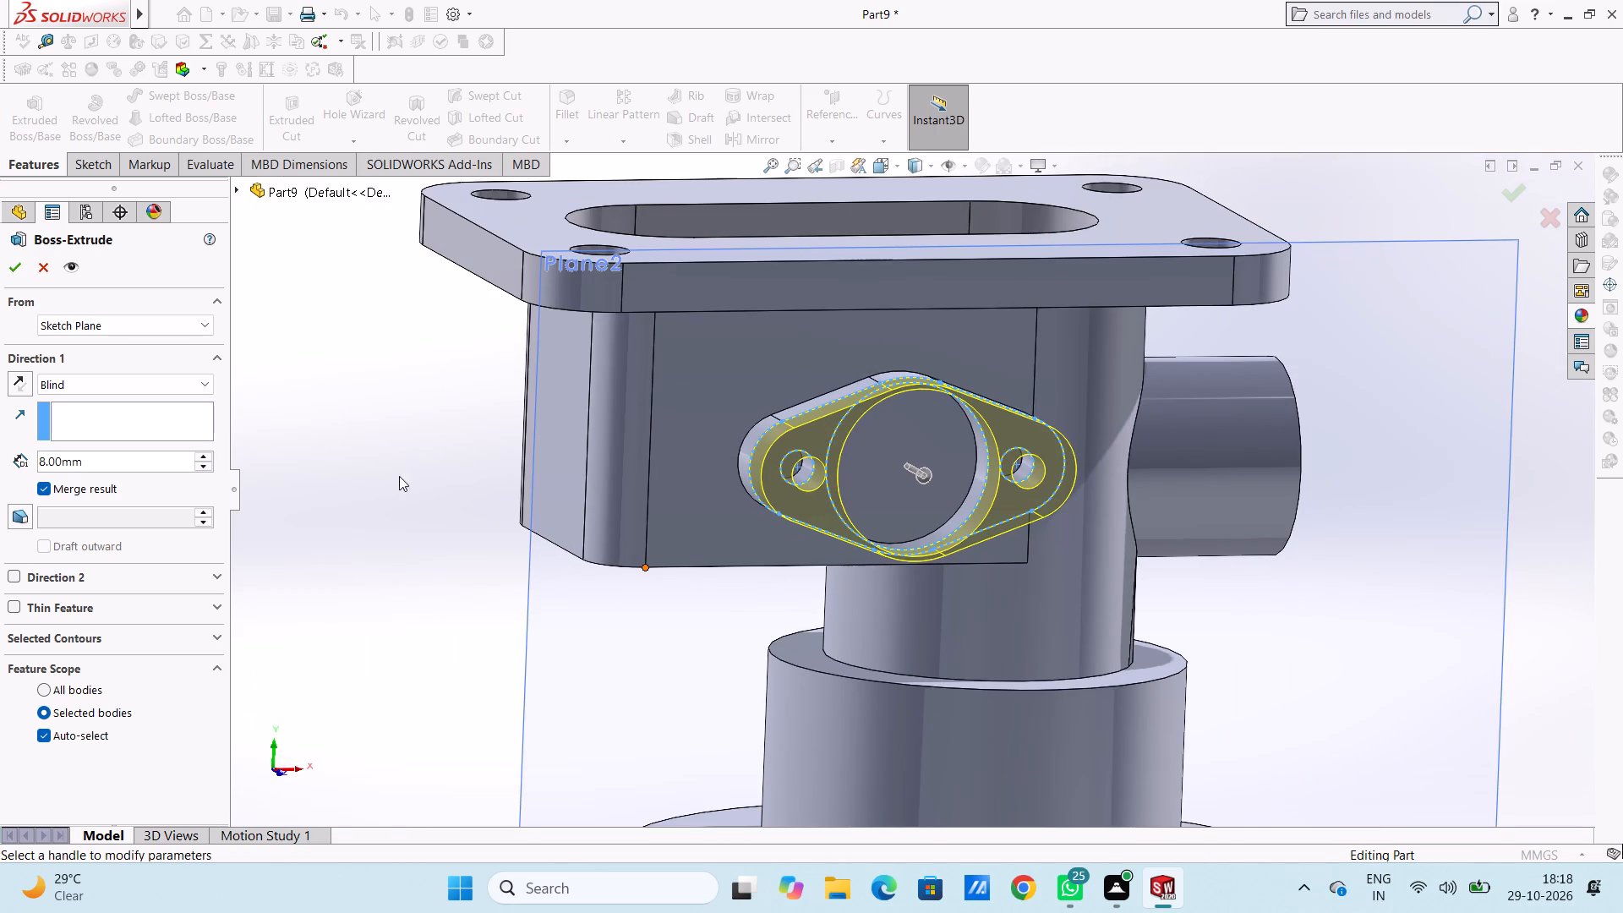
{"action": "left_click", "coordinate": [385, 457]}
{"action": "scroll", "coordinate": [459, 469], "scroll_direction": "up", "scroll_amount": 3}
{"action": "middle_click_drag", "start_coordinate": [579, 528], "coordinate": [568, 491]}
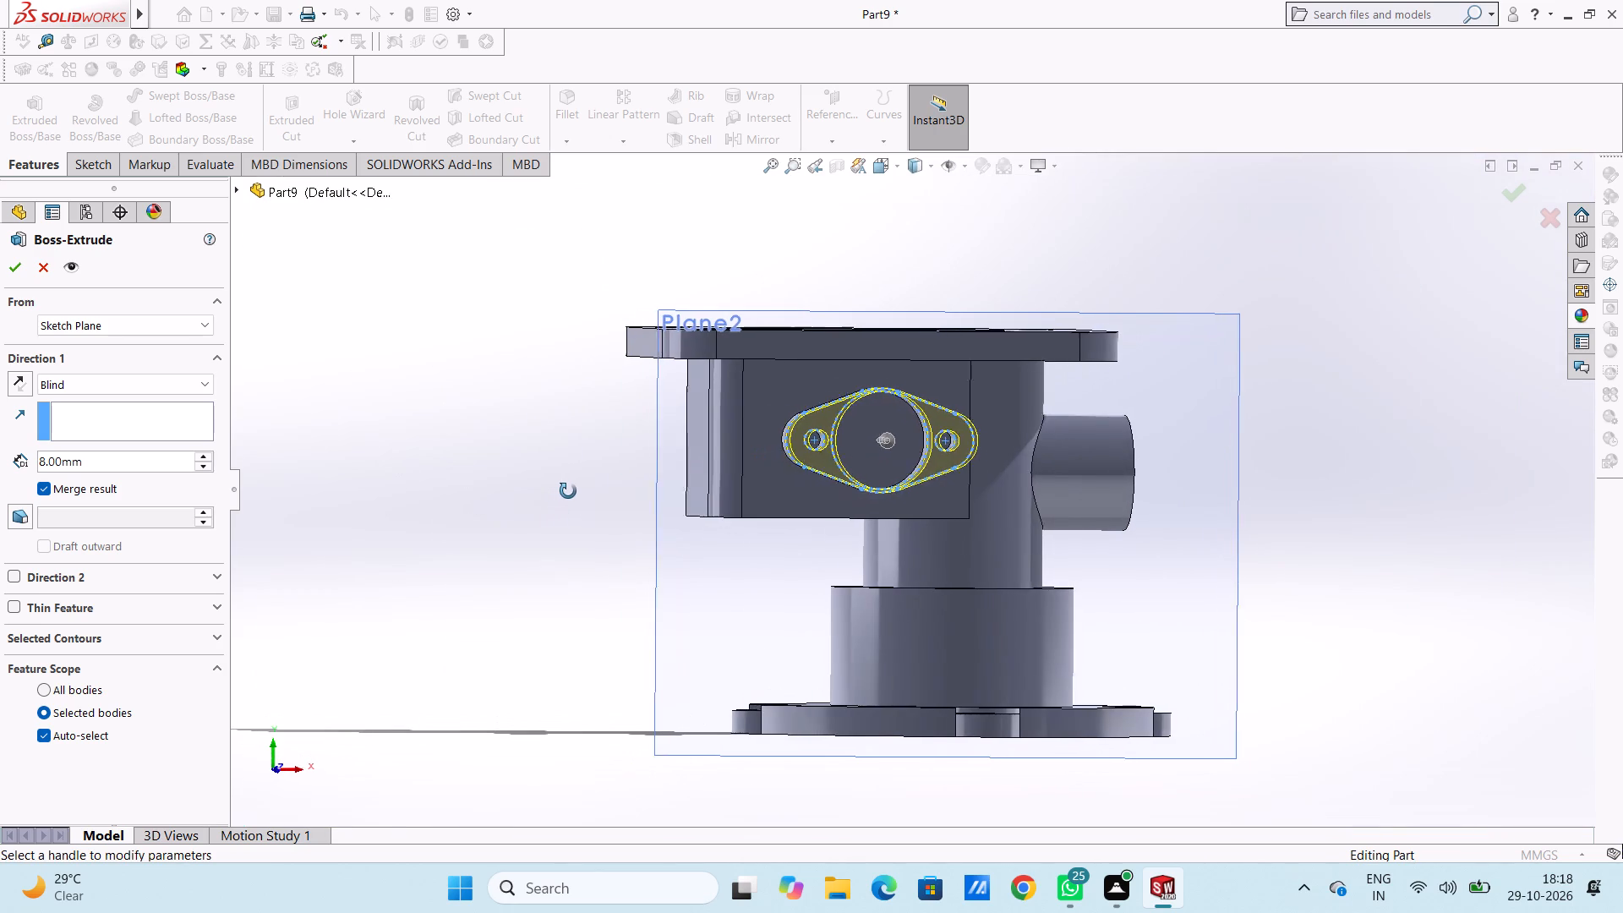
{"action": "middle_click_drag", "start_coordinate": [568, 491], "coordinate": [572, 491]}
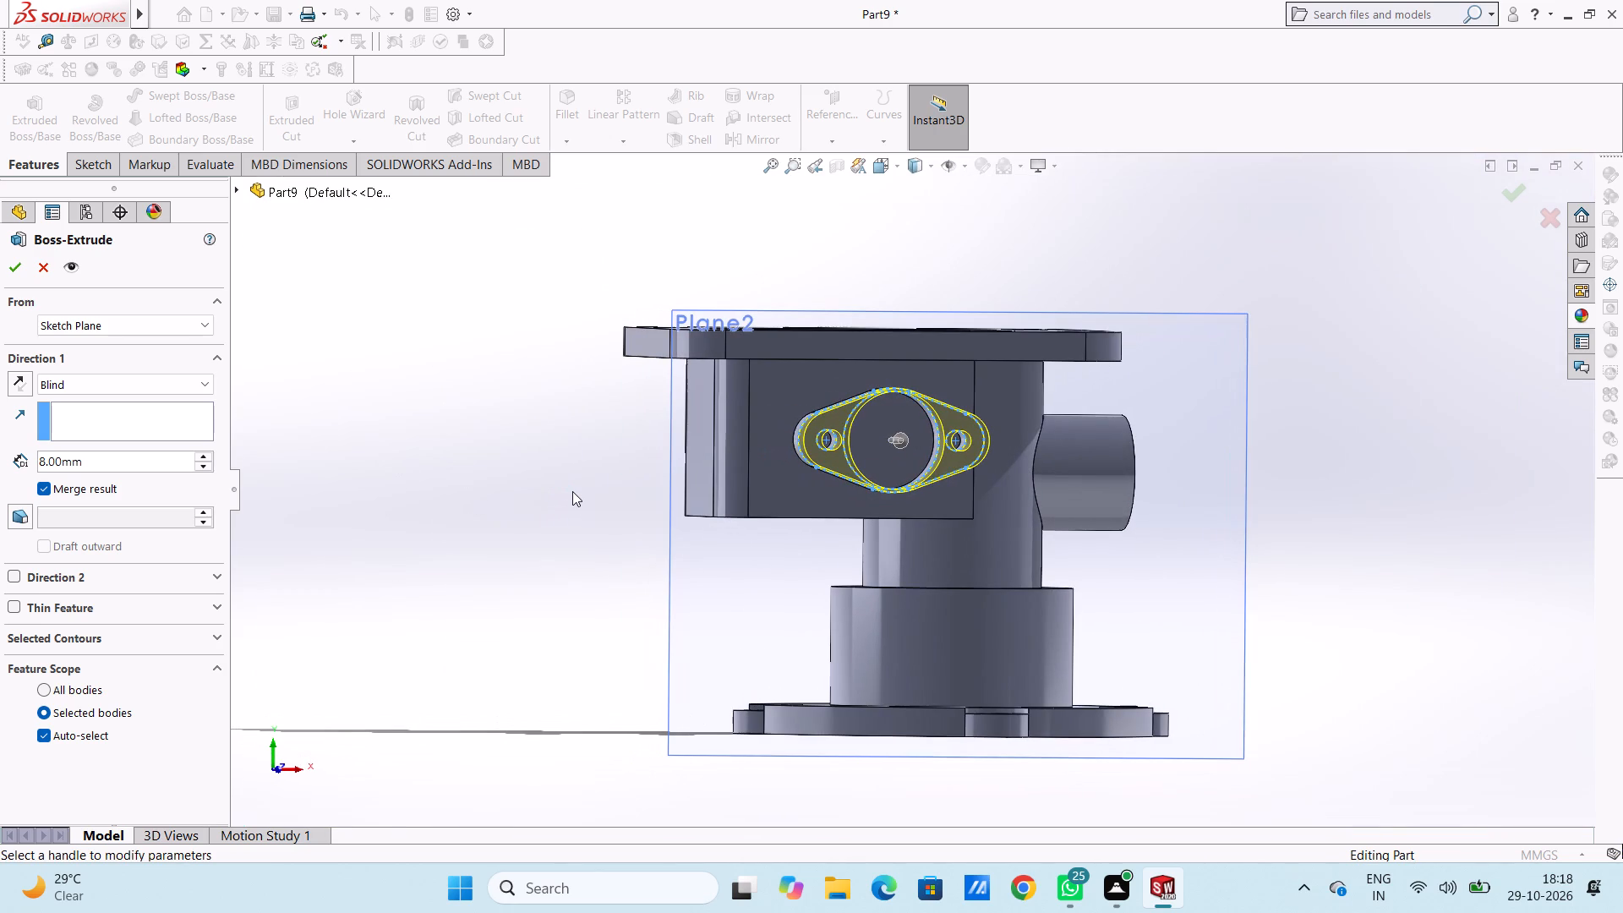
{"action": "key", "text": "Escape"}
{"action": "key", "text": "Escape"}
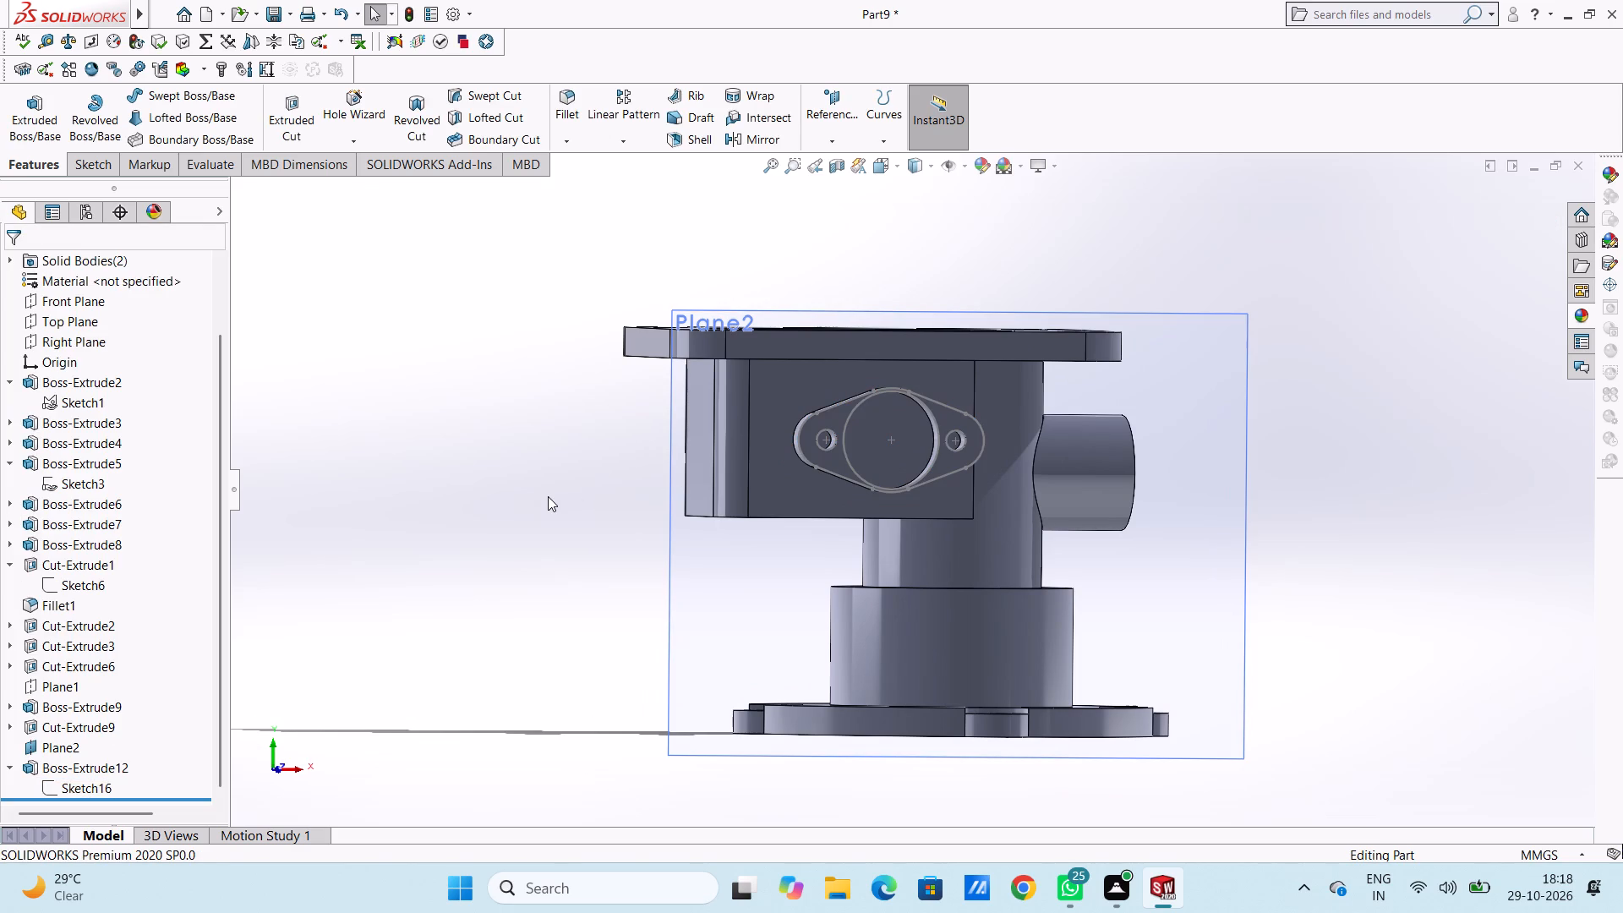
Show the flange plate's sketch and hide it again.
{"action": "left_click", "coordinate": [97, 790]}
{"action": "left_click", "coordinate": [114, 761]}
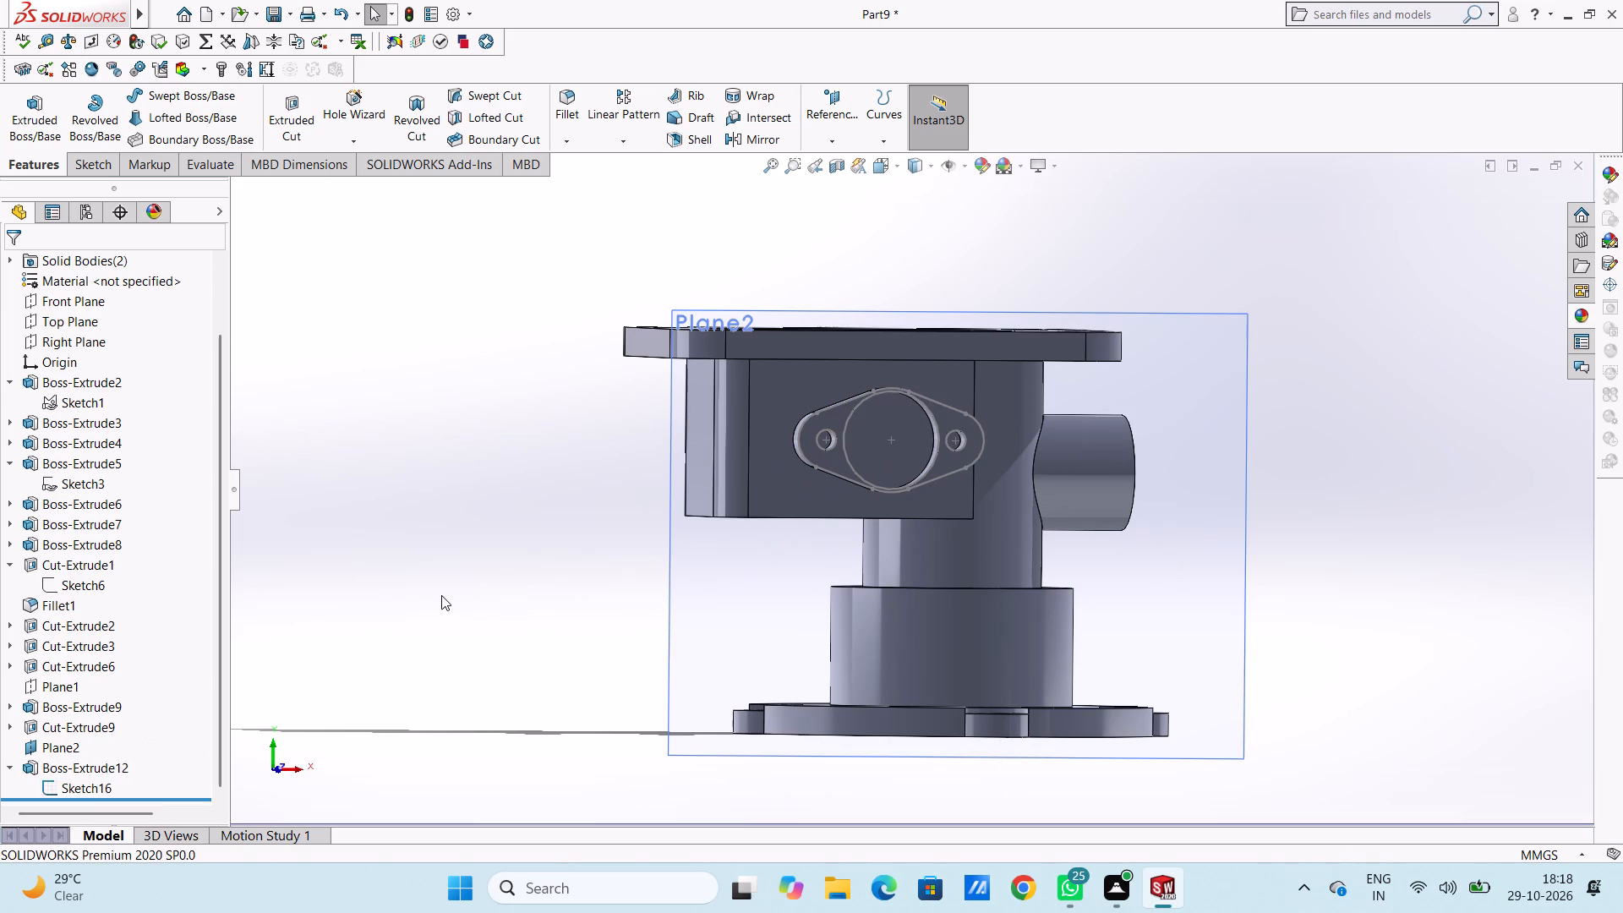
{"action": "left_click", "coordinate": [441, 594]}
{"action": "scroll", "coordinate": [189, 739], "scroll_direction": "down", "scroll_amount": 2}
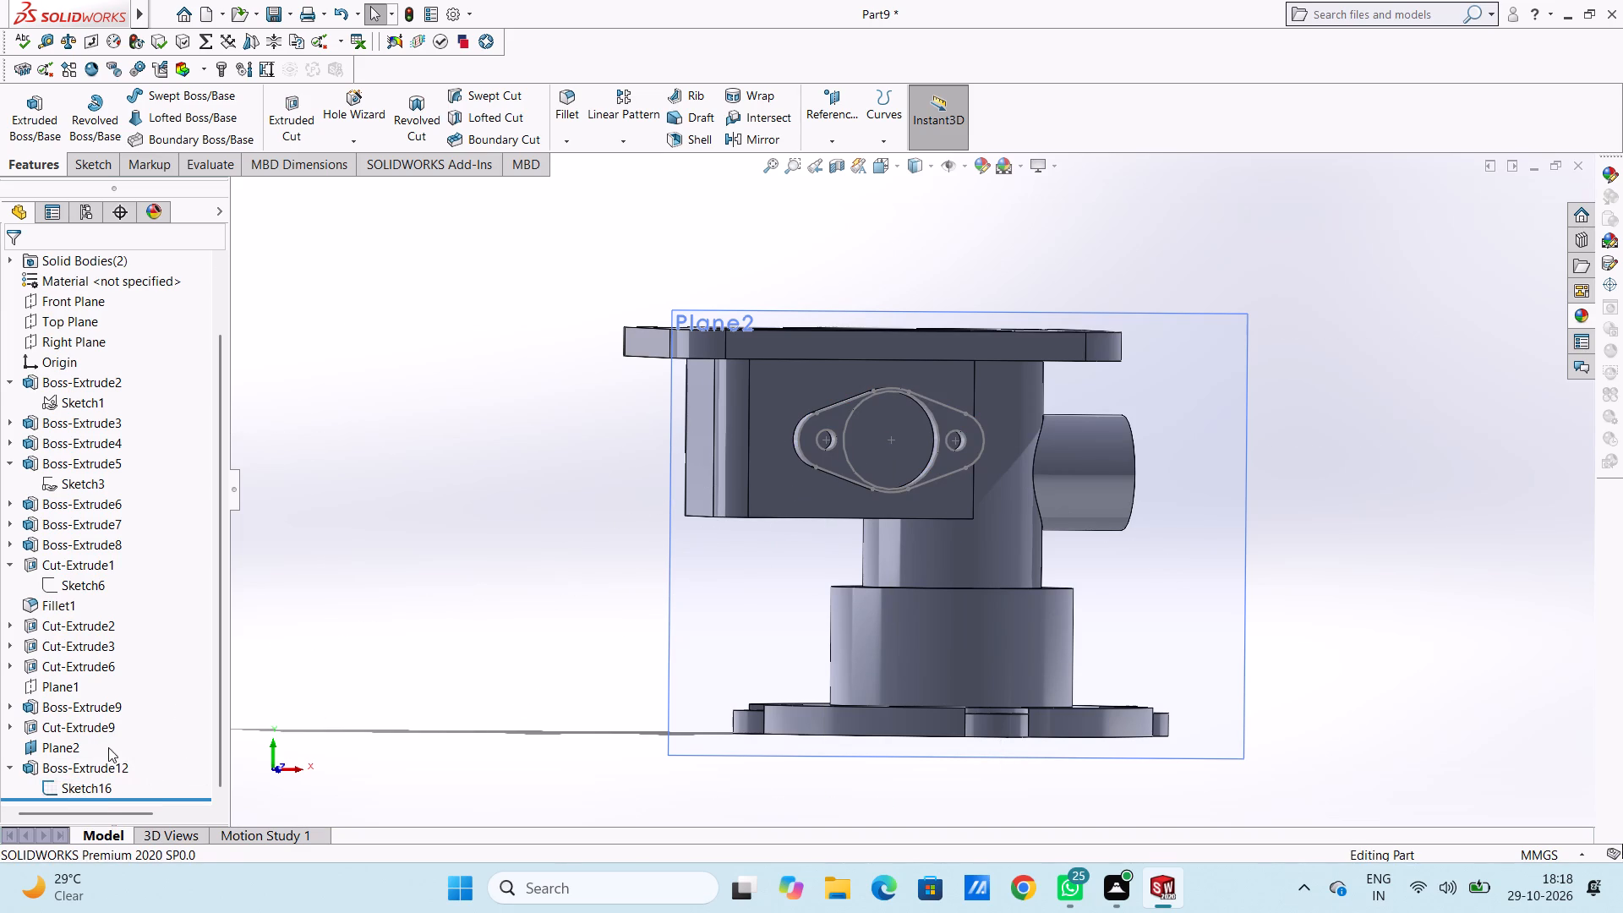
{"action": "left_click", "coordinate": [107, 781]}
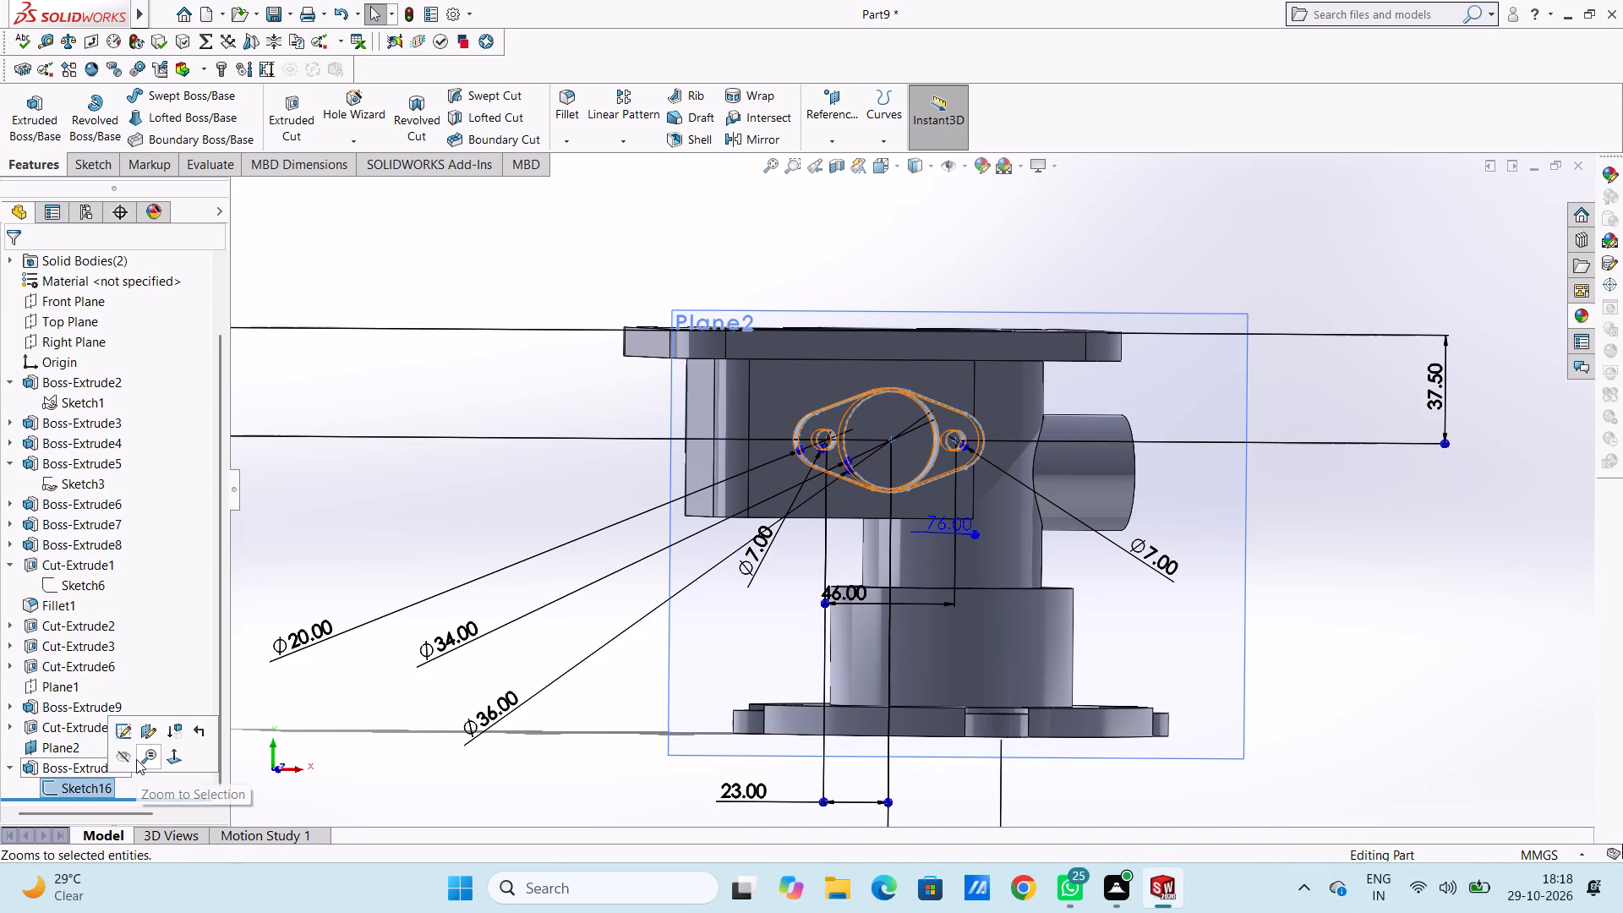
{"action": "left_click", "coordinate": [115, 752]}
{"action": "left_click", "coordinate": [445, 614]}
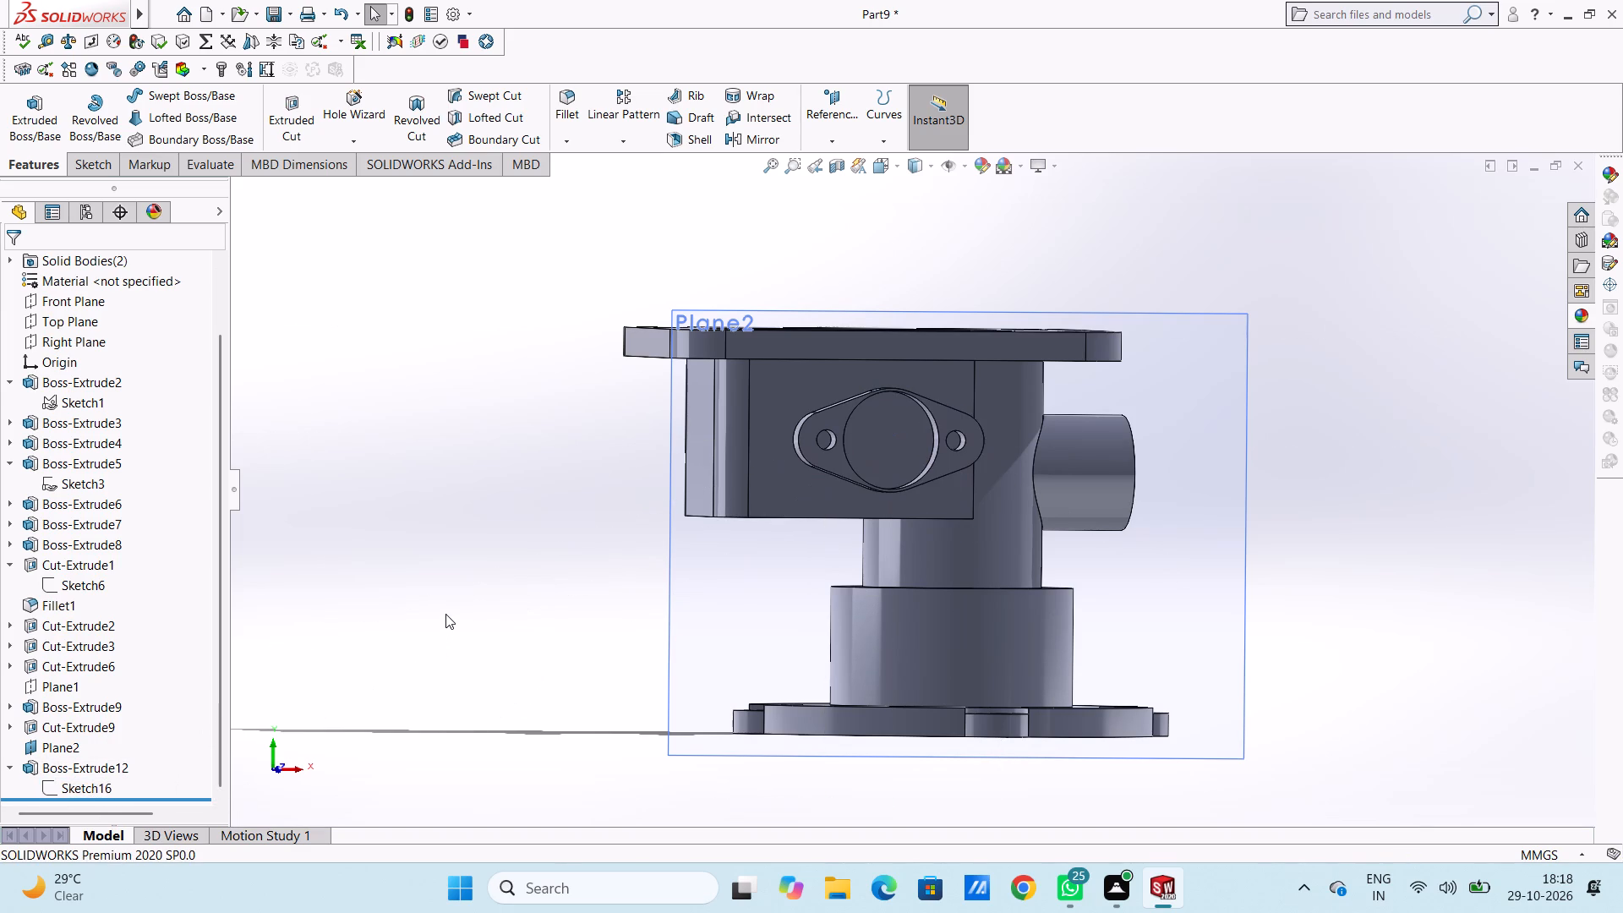
Start a sketch on the flange plate's outer face and draw a 34 mm diameter circle matching its central hole.
{"action": "key", "text": "ctrl+1"}
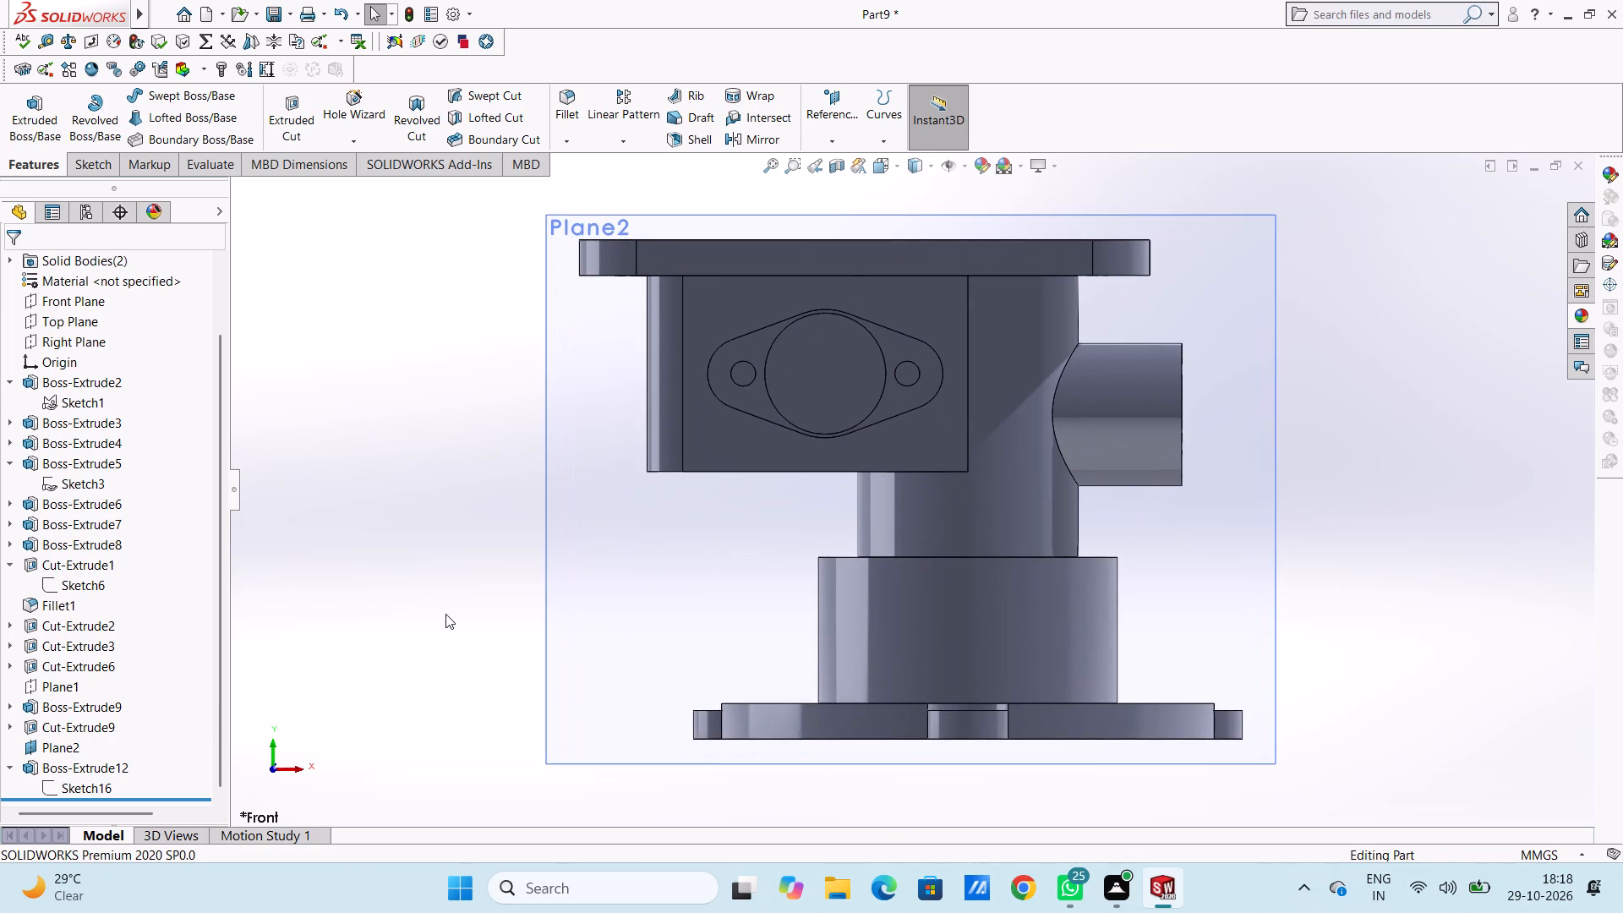
{"action": "left_click", "coordinate": [902, 342]}
{"action": "left_click", "coordinate": [980, 292]}
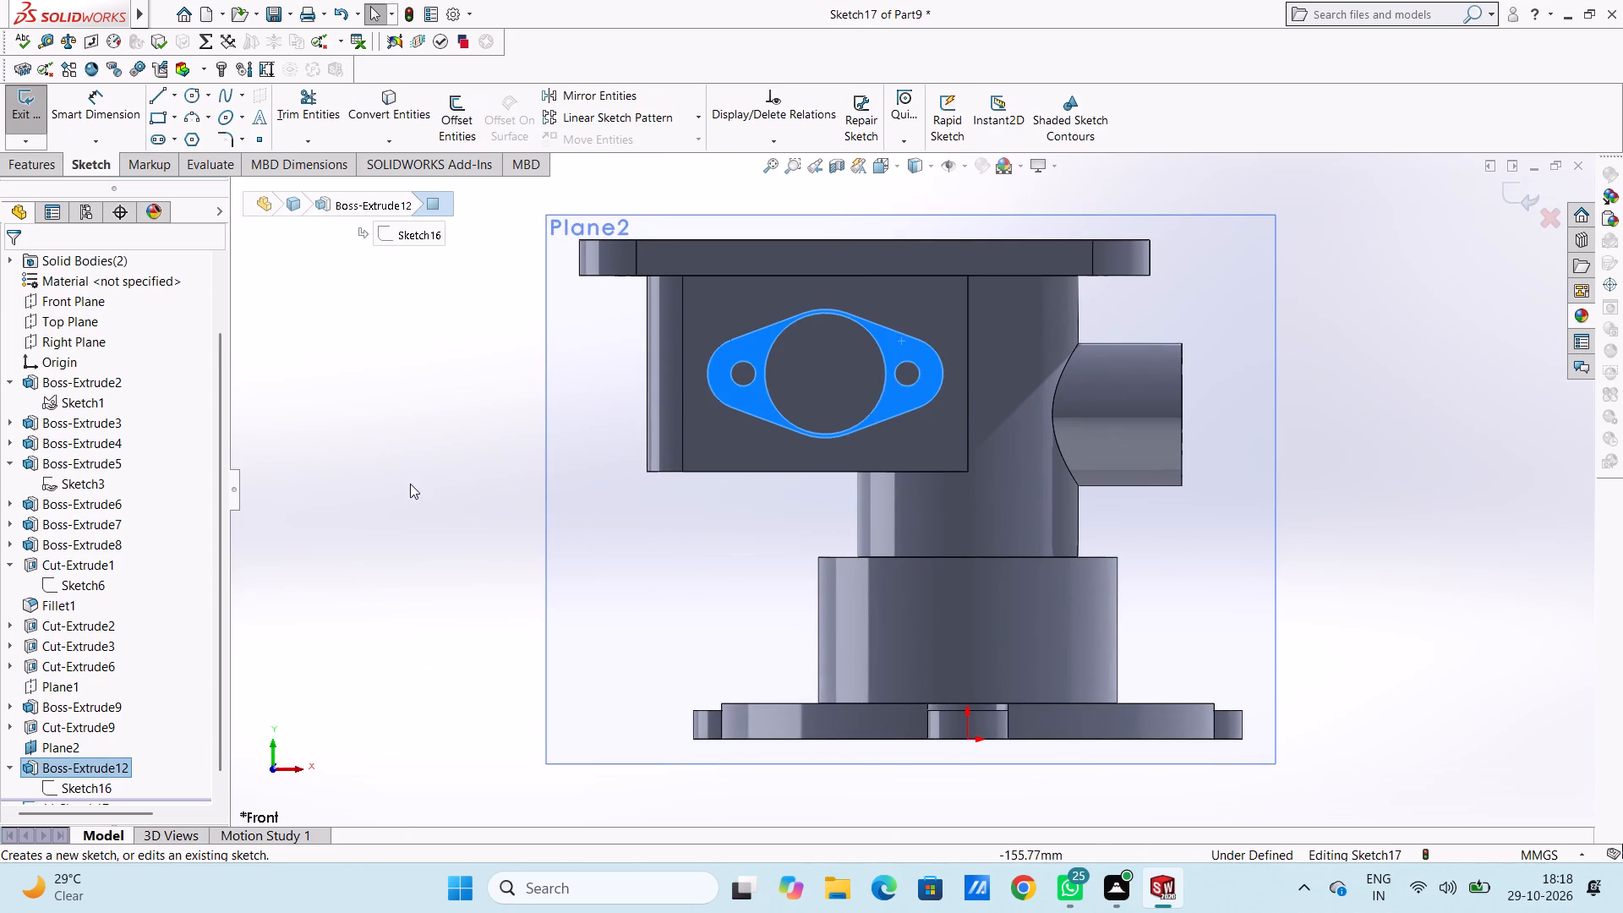
{"action": "left_click", "coordinate": [404, 475]}
{"action": "scroll", "coordinate": [405, 446], "scroll_direction": "up", "scroll_amount": 1}
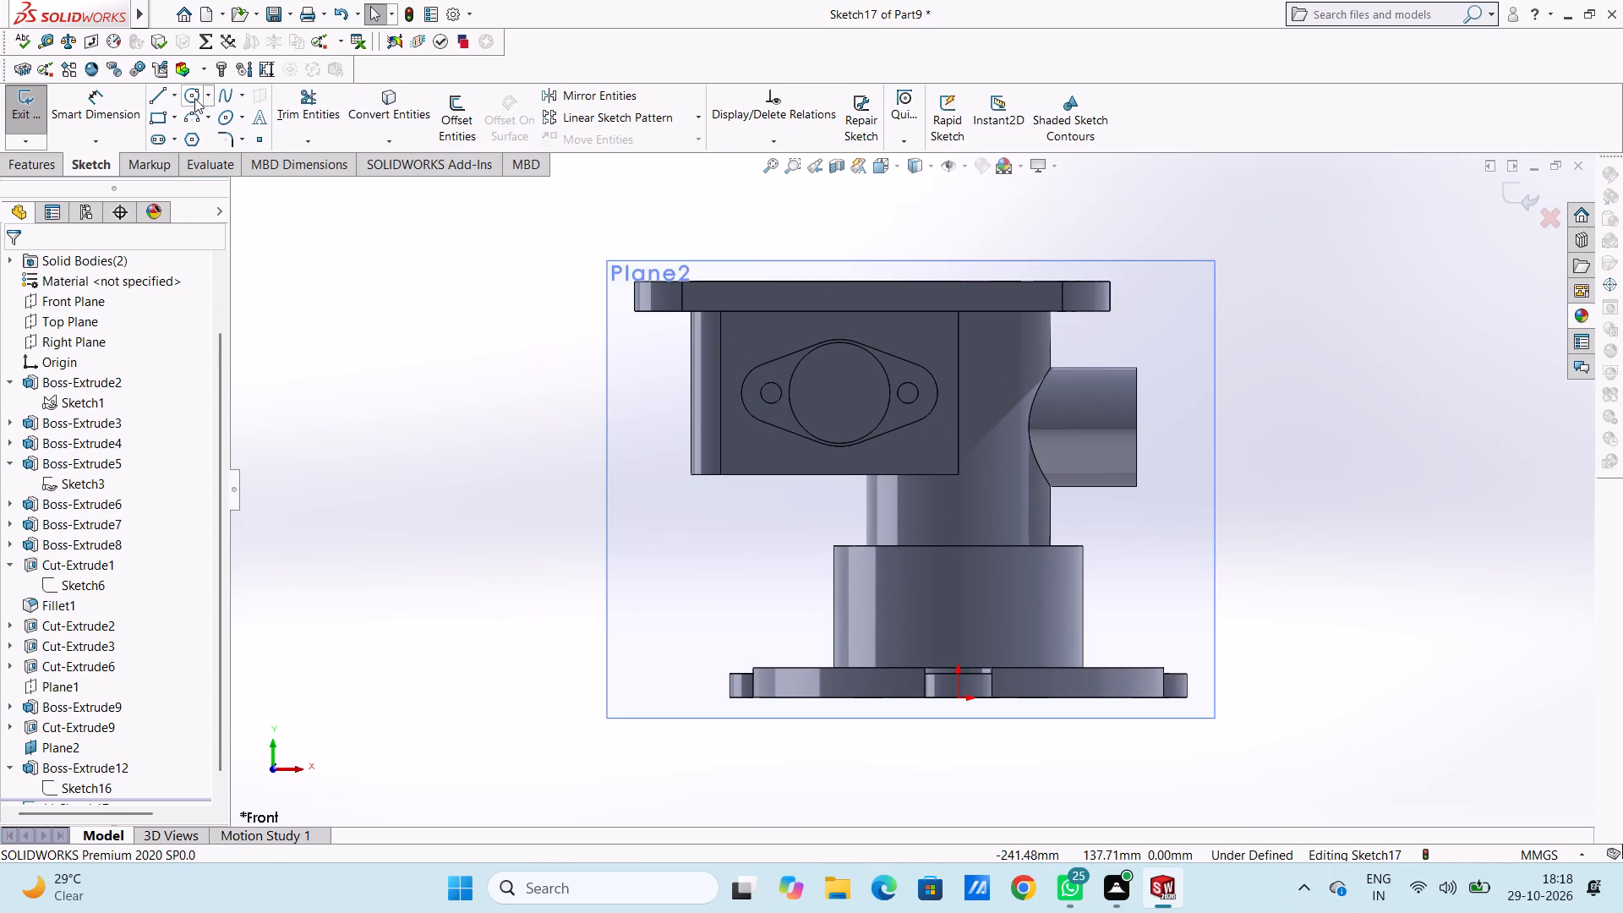
{"action": "left_click", "coordinate": [194, 98]}
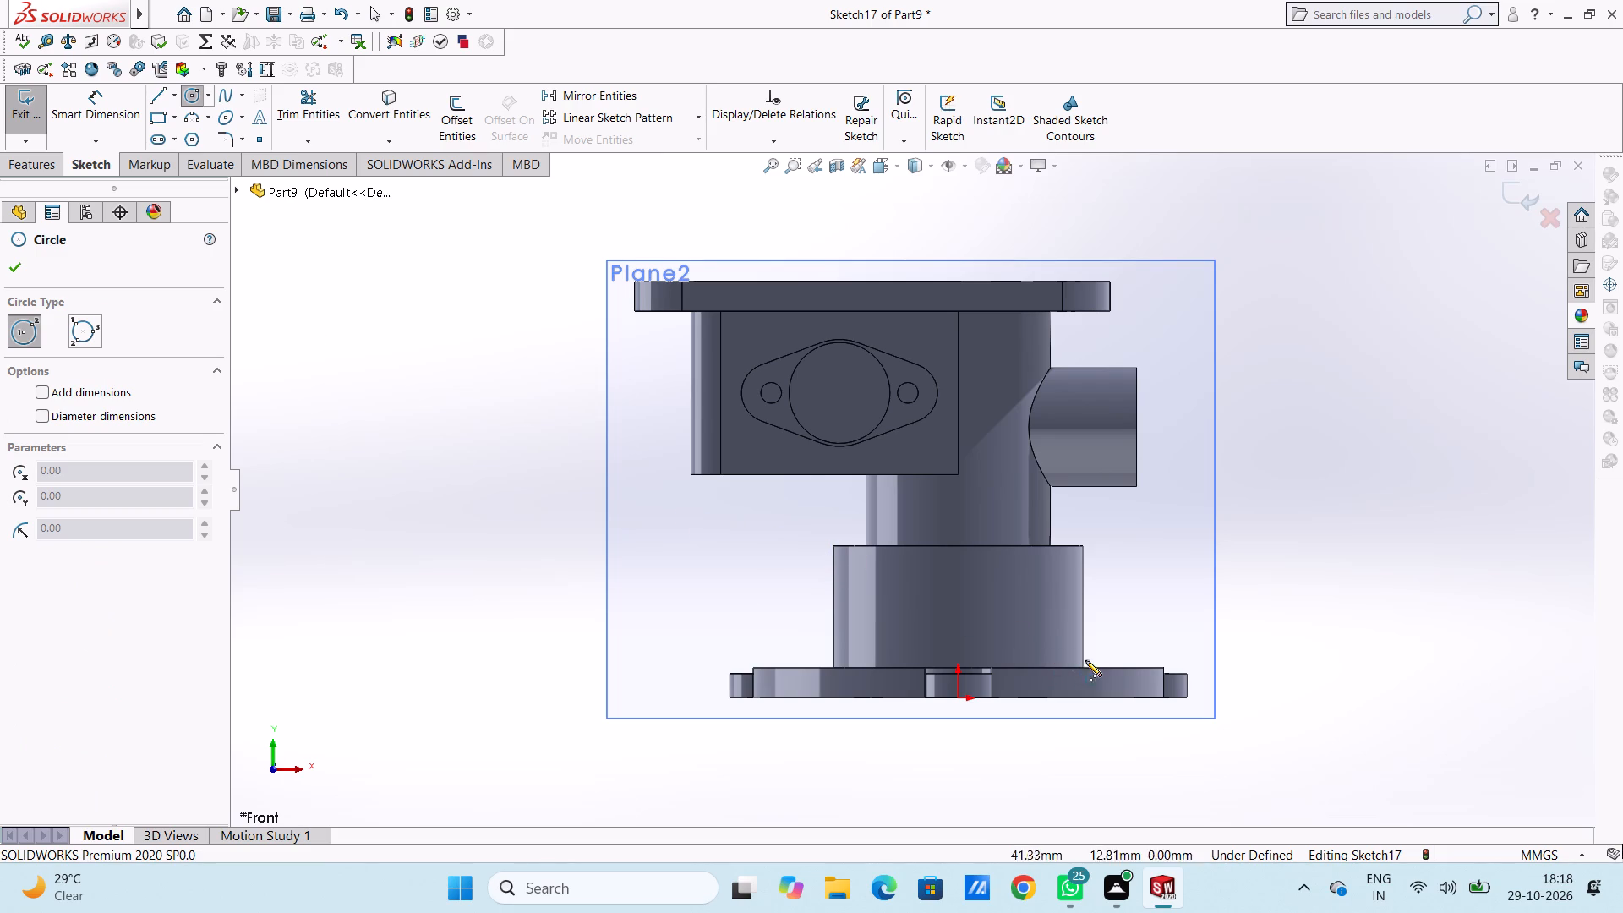
{"action": "scroll", "coordinate": [833, 380], "scroll_direction": "down", "scroll_amount": 2}
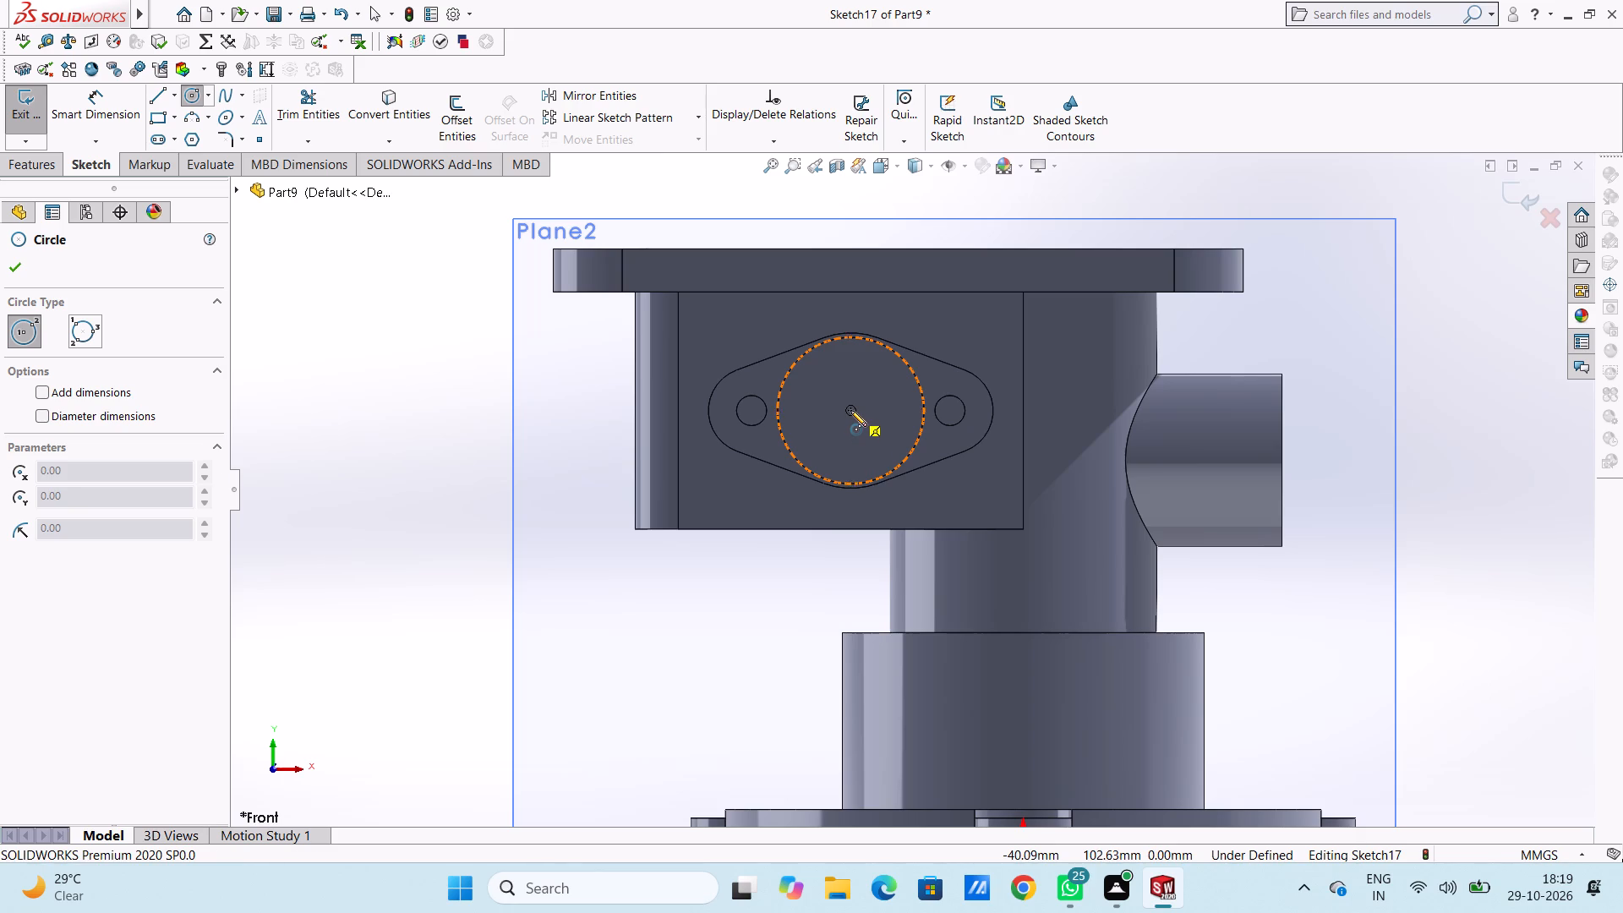
{"action": "left_click", "coordinate": [850, 410]}
{"action": "left_click", "coordinate": [795, 364]}
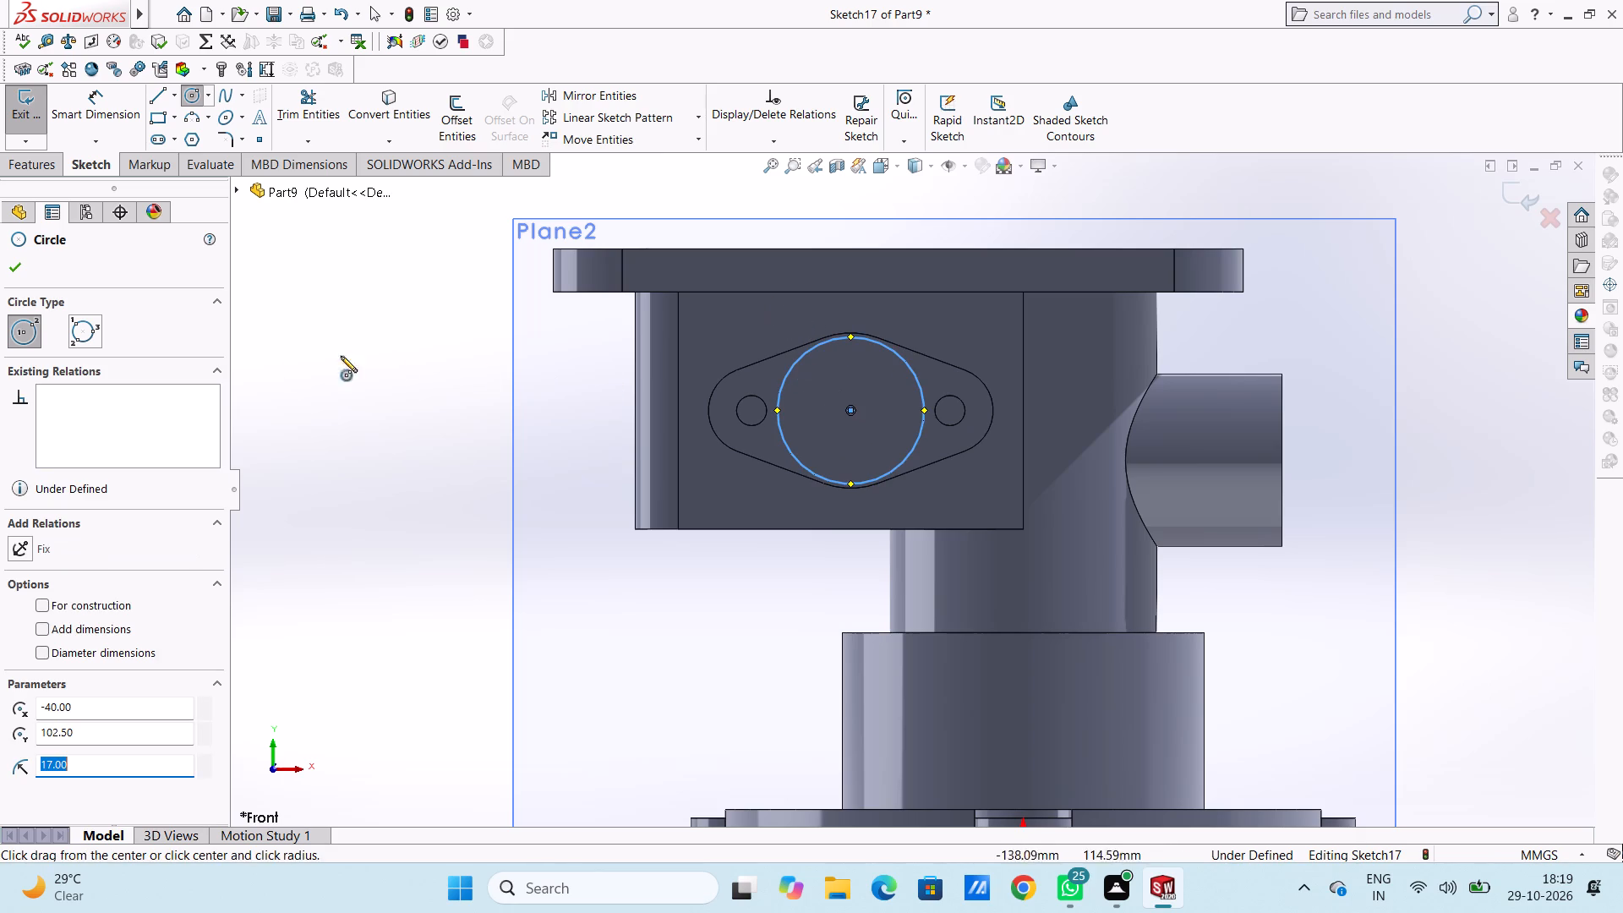
{"action": "left_click", "coordinate": [8, 271]}
{"action": "left_click", "coordinate": [333, 378]}
{"action": "scroll", "coordinate": [439, 399], "scroll_direction": "up", "scroll_amount": 3}
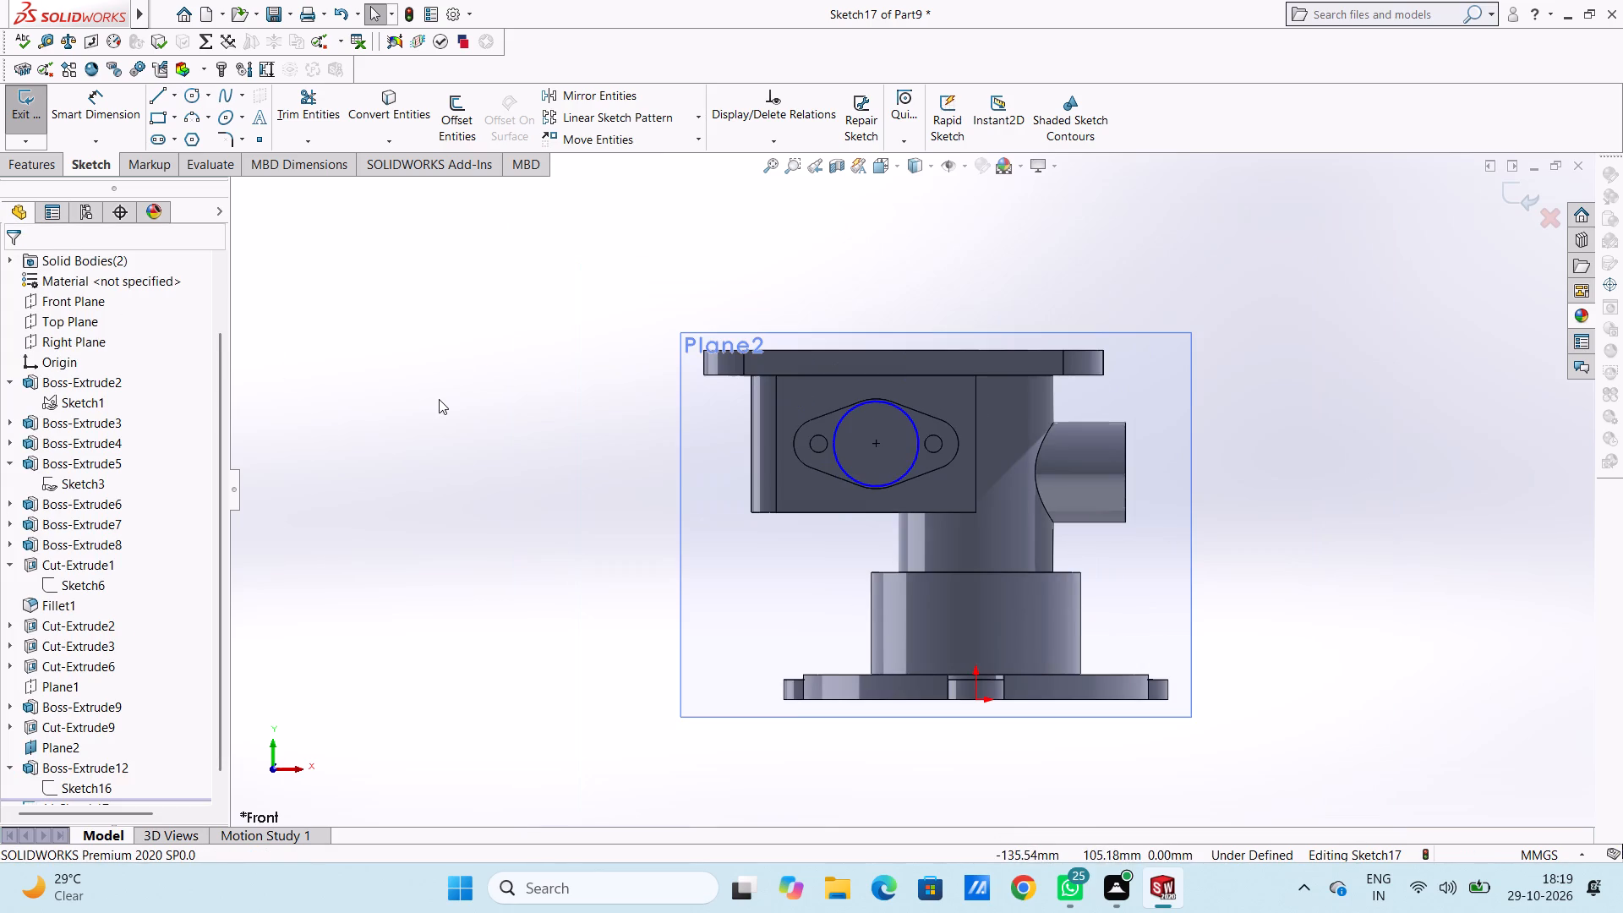
Dimension the new circle's diameter.
{"action": "left_click", "coordinate": [107, 106]}
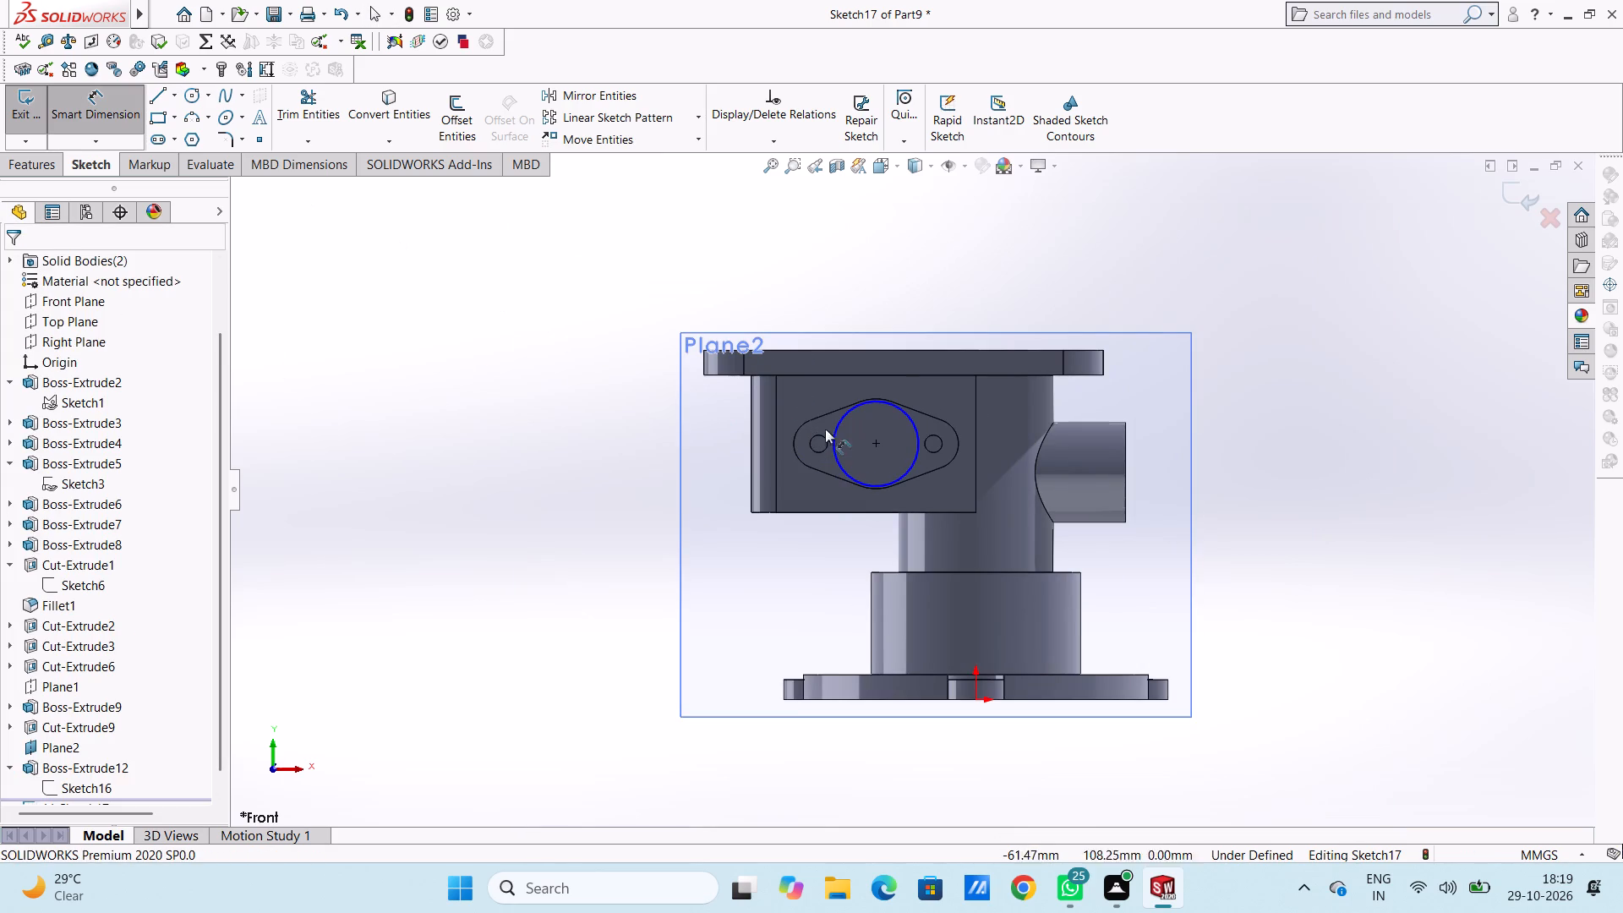
{"action": "left_click", "coordinate": [840, 428]}
{"action": "left_click", "coordinate": [593, 270]}
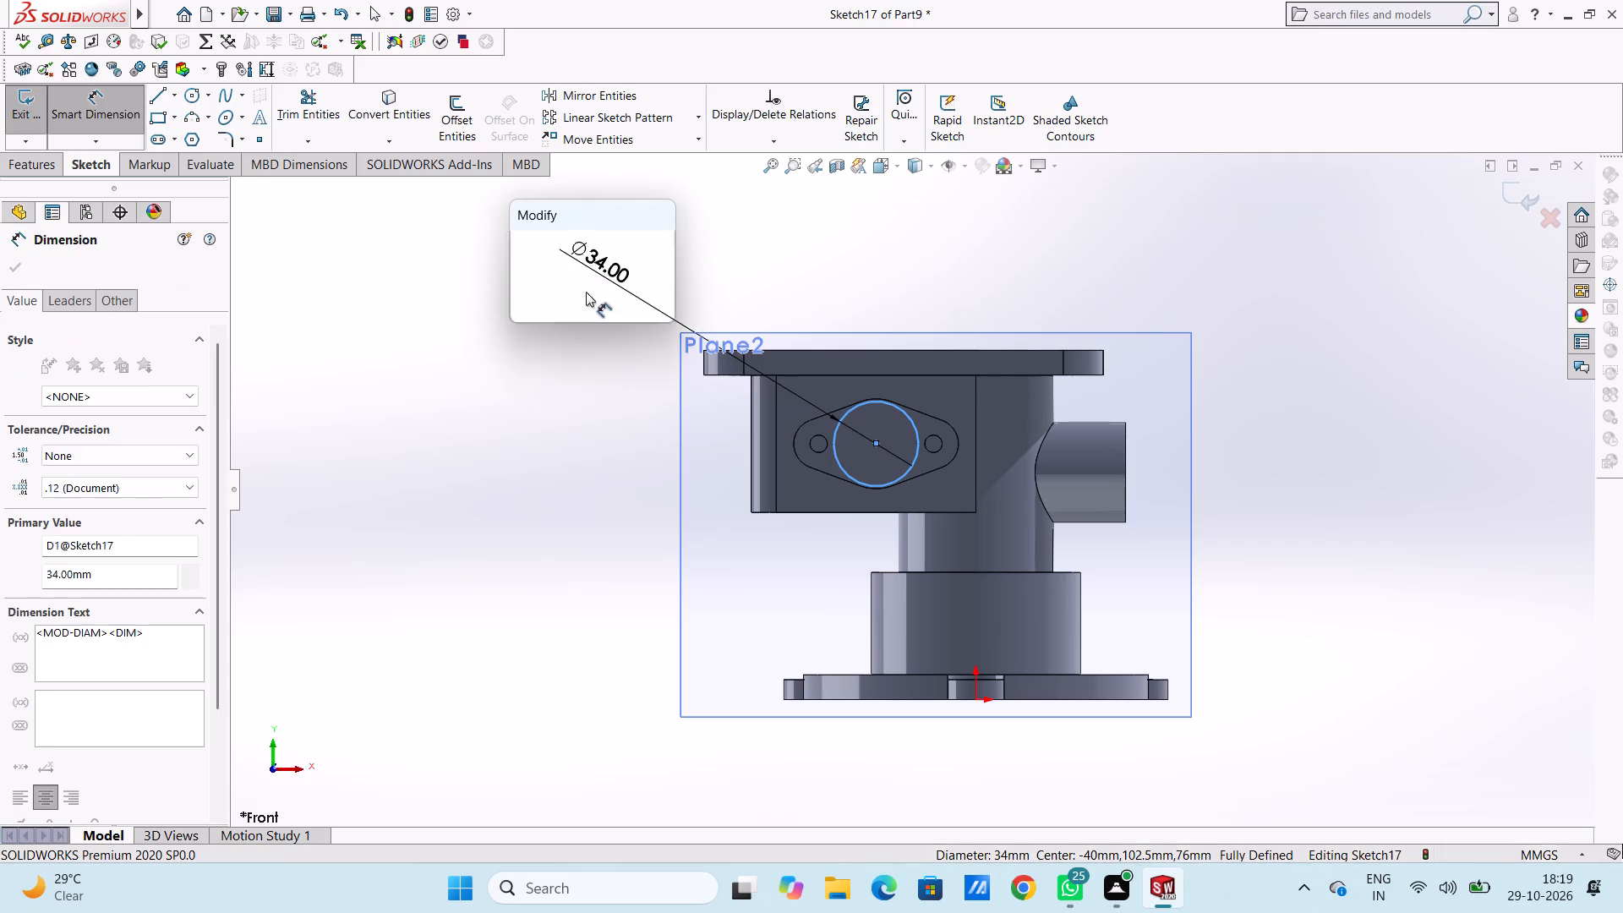
{"action": "left_click", "coordinate": [510, 247]}
{"action": "left_click", "coordinate": [507, 264]}
Extrude the 34 mm circle from the flange plate with reversed direction, up to the facing surface of the housing block.
{"action": "middle_click_drag", "start_coordinate": [494, 387], "coordinate": [542, 462]}
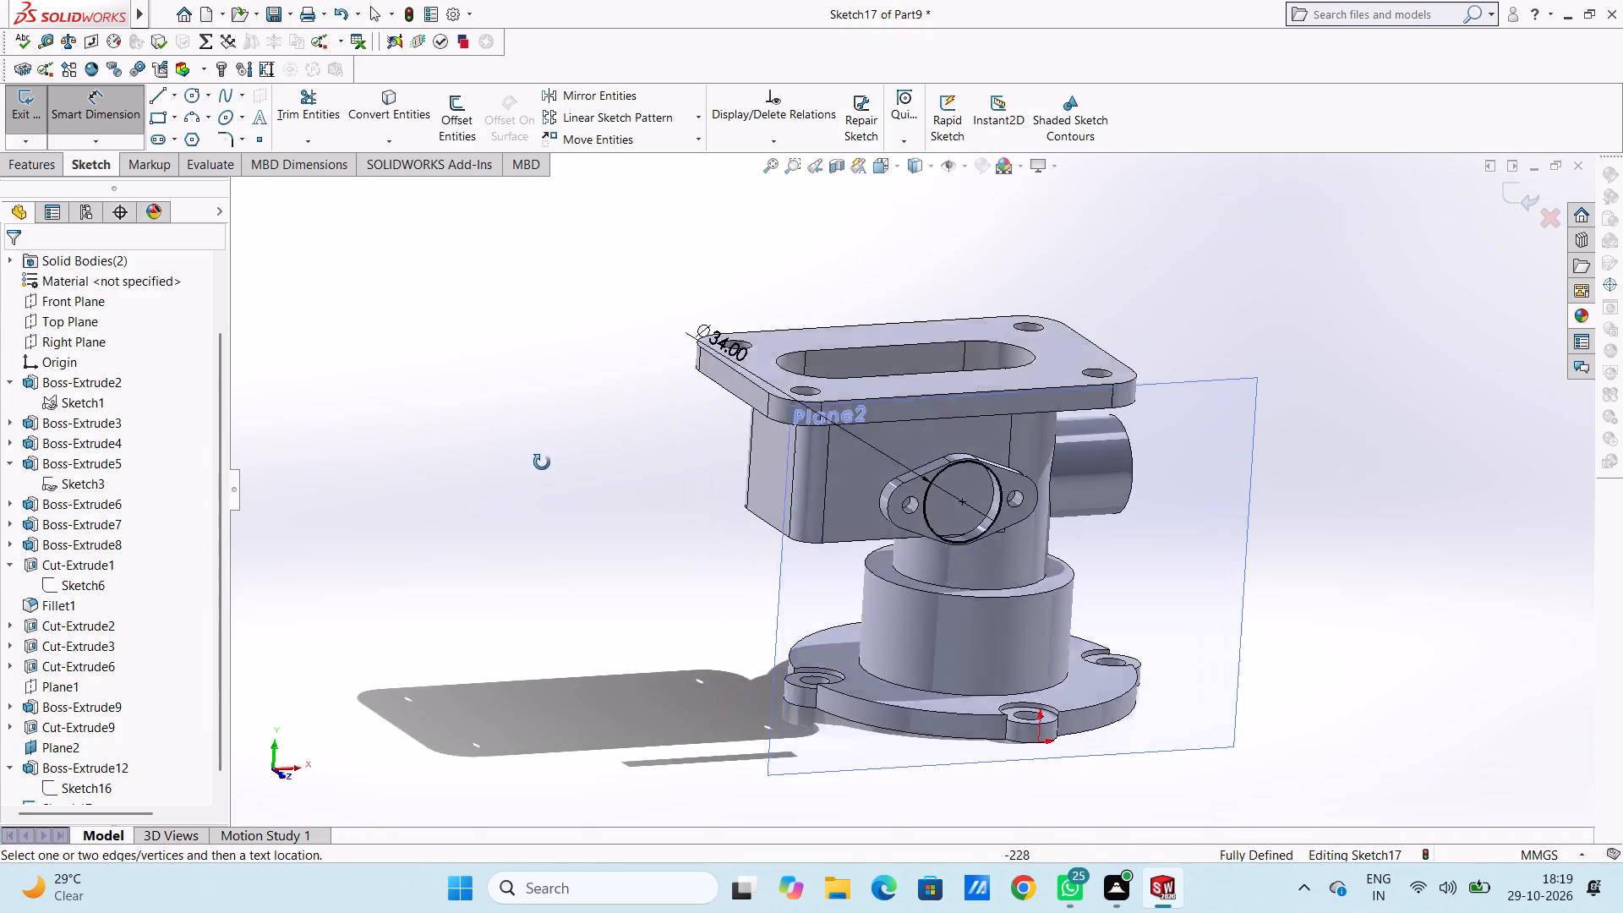
{"action": "middle_click_drag", "start_coordinate": [542, 462], "coordinate": [556, 500]}
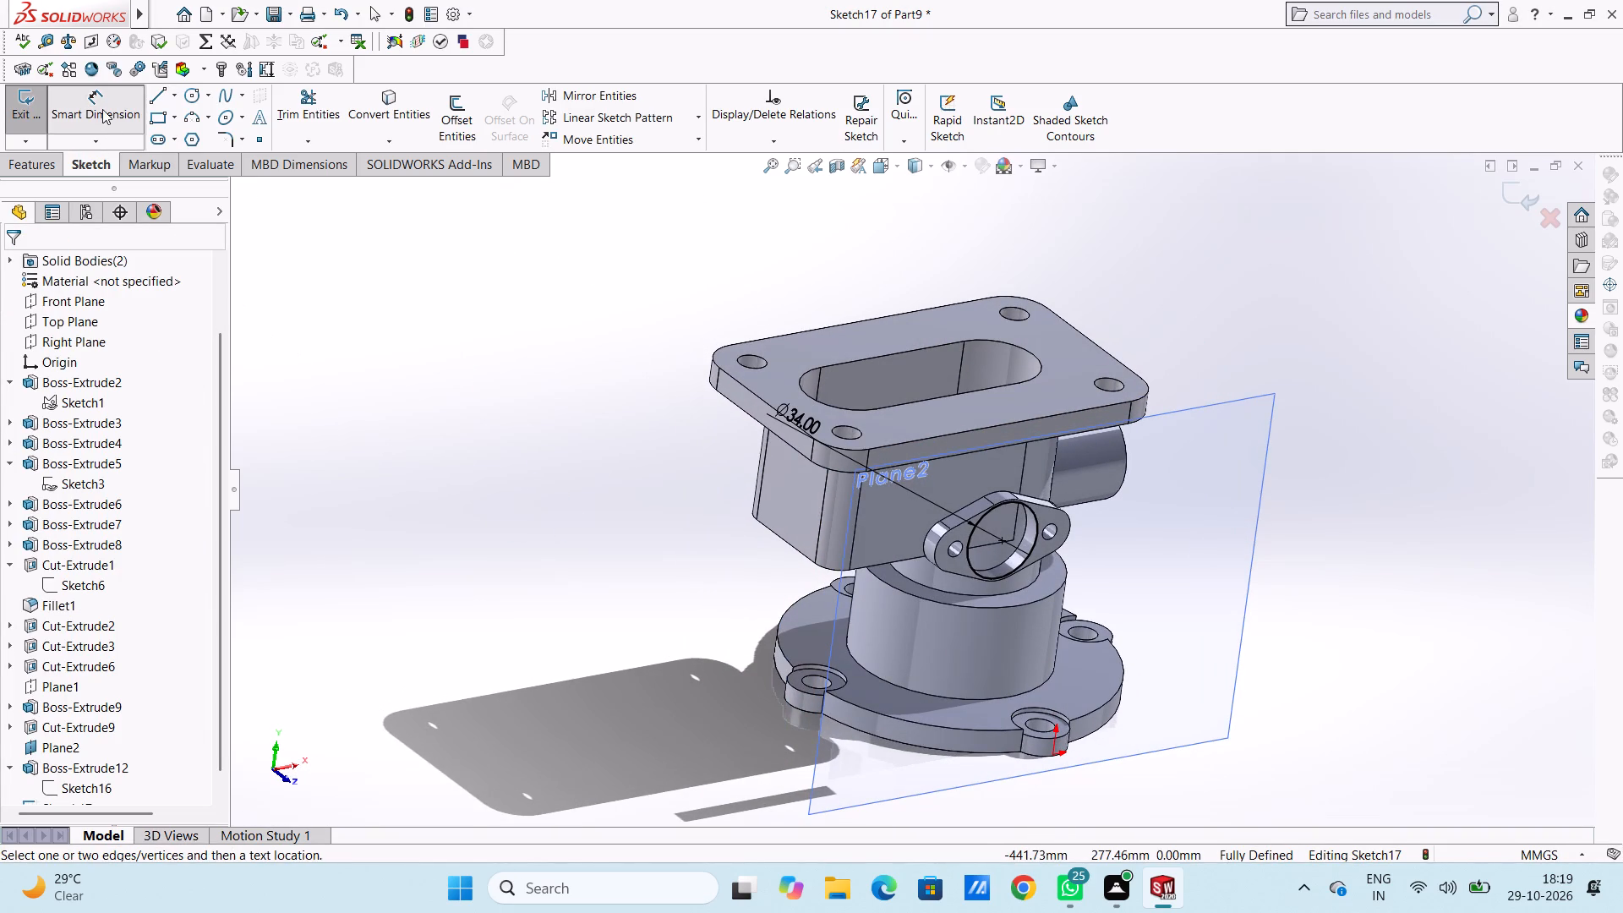
{"action": "left_click", "coordinate": [102, 109]}
{"action": "left_click", "coordinate": [38, 161]}
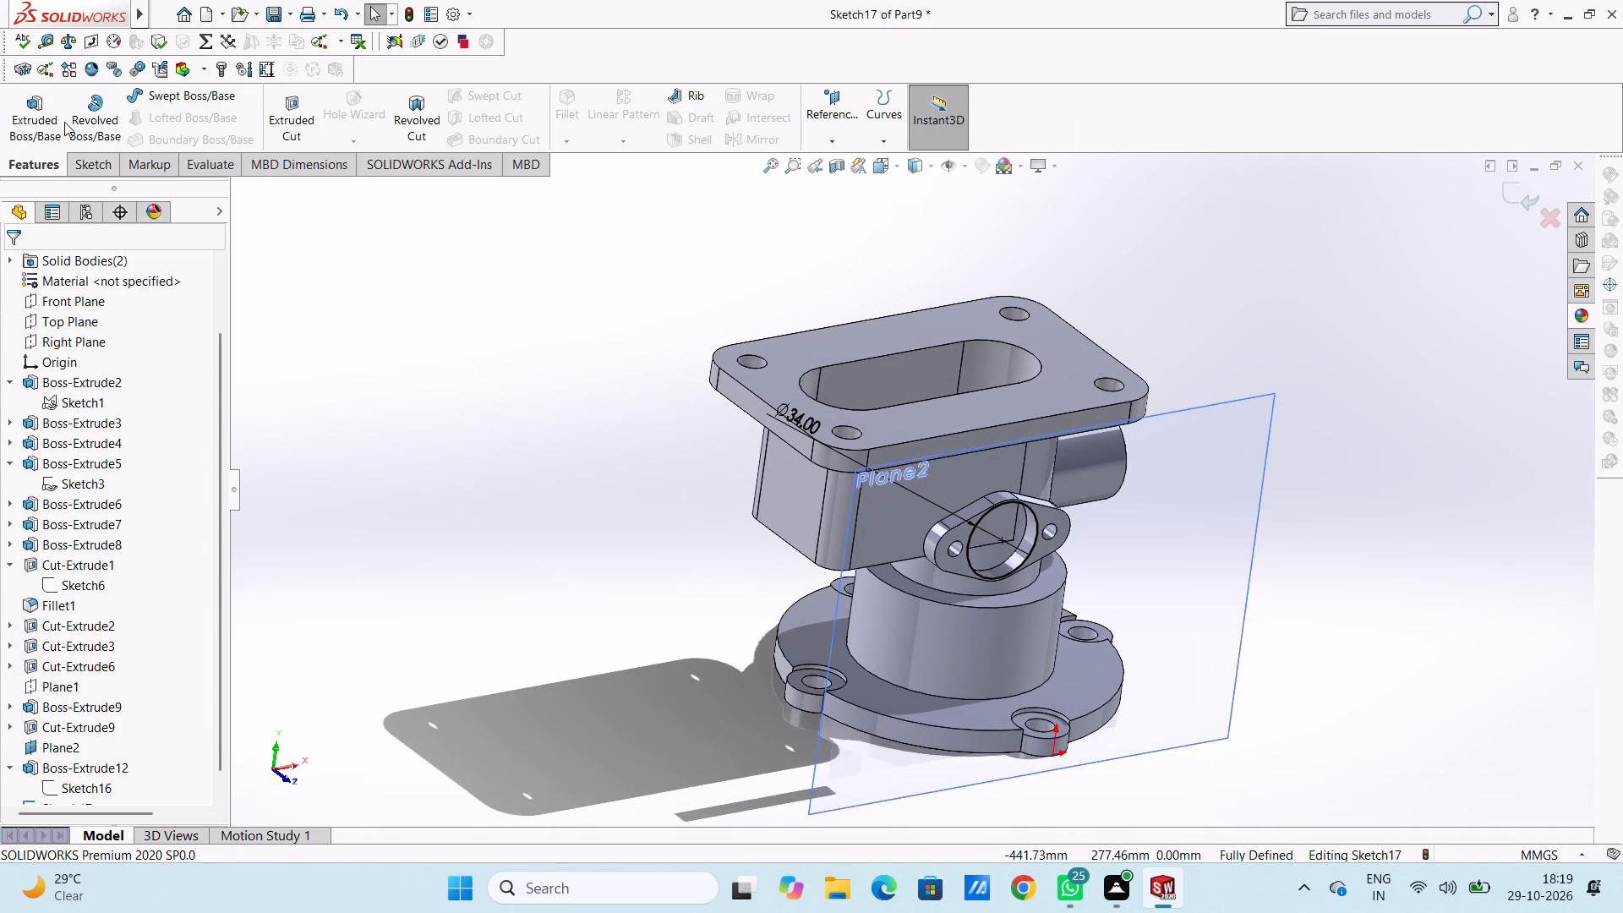
{"action": "left_click", "coordinate": [23, 112]}
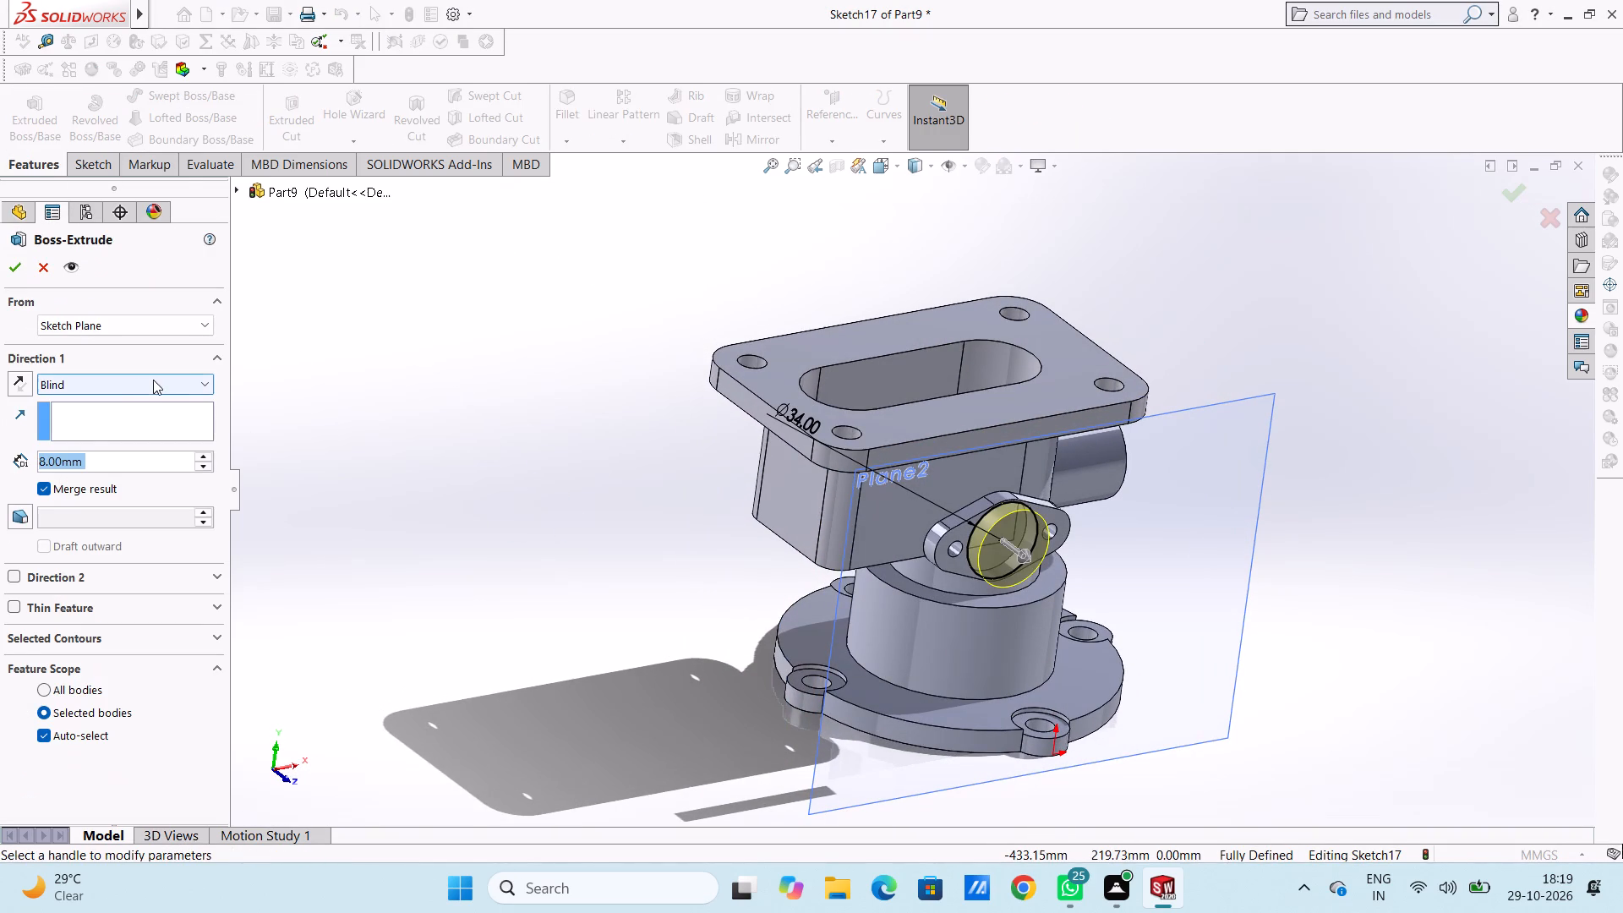
{"action": "left_click", "coordinate": [20, 380]}
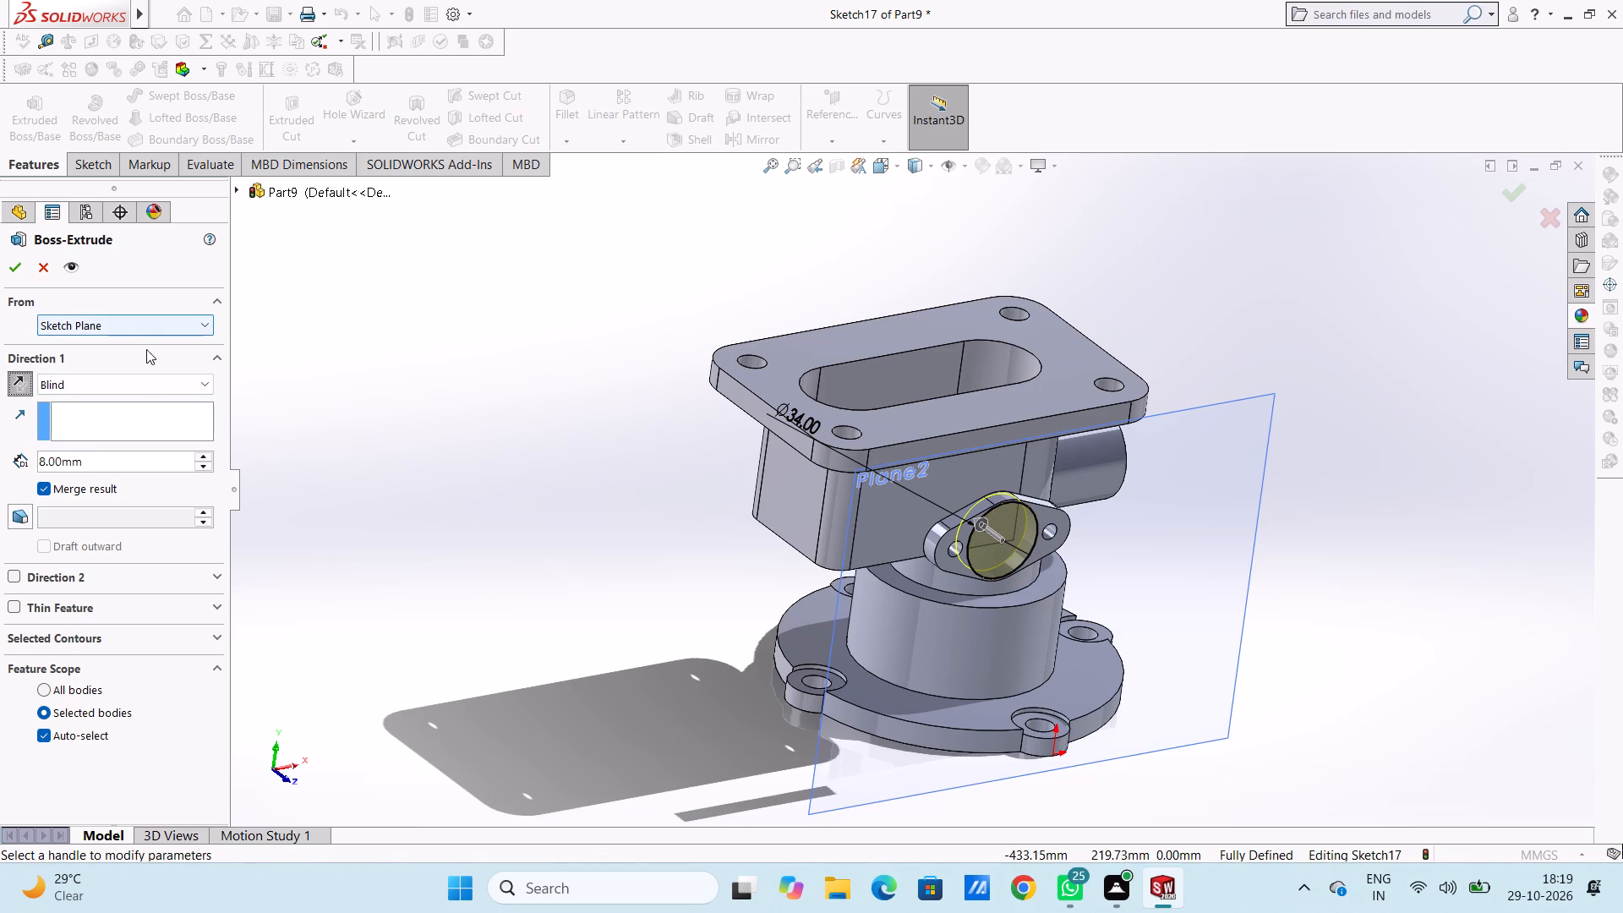
{"action": "left_click", "coordinate": [136, 385]}
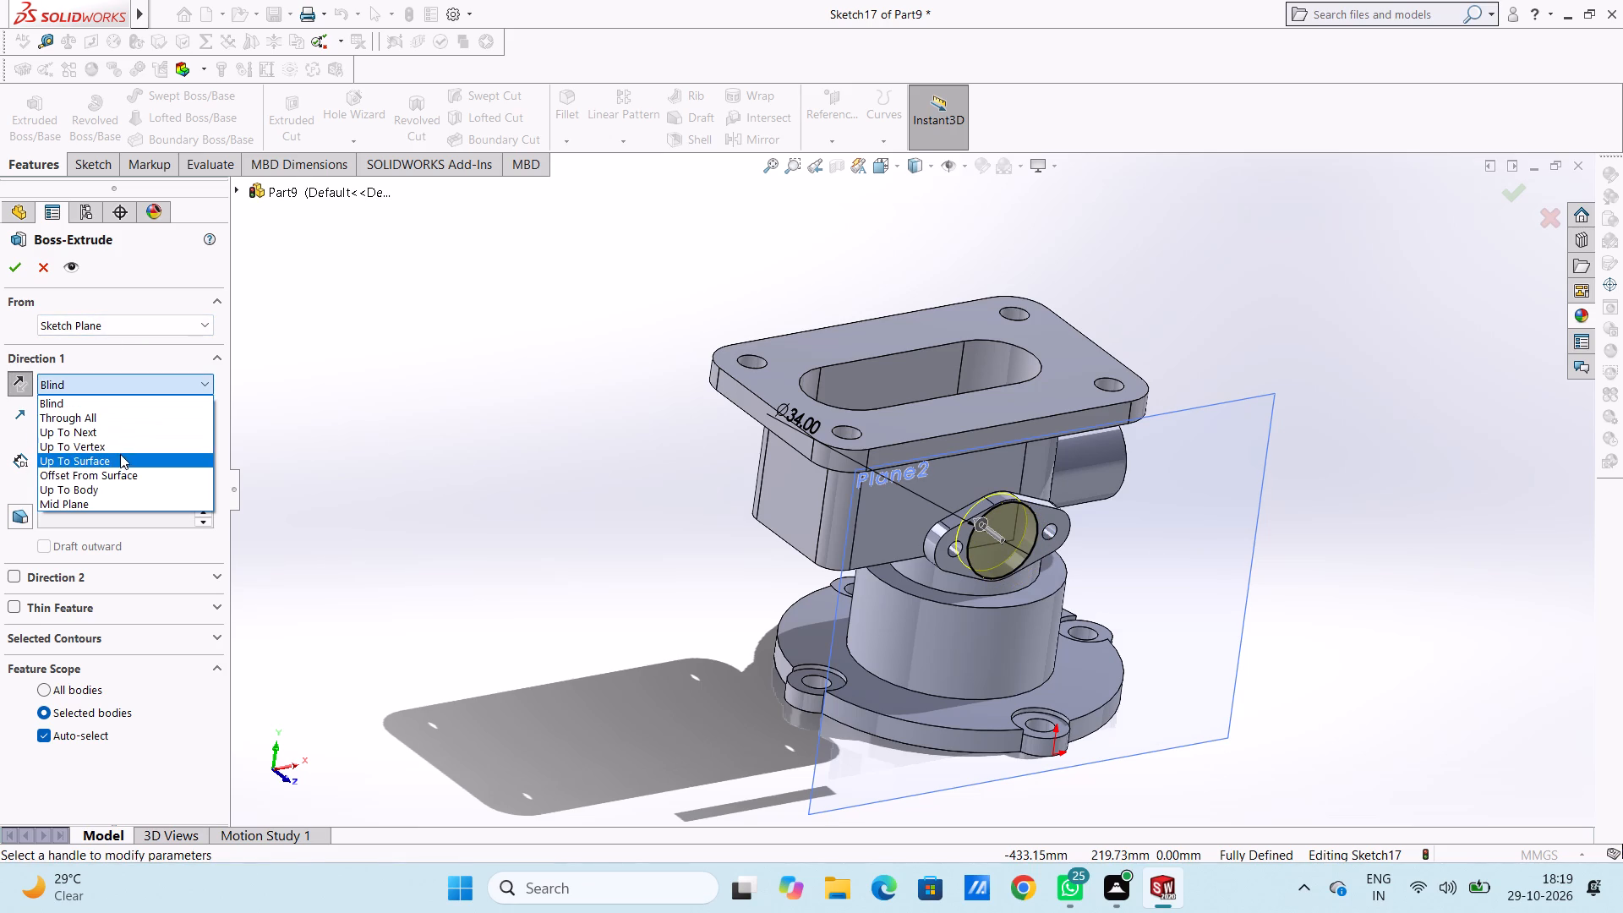
{"action": "left_click", "coordinate": [121, 457]}
{"action": "left_click", "coordinate": [915, 484]}
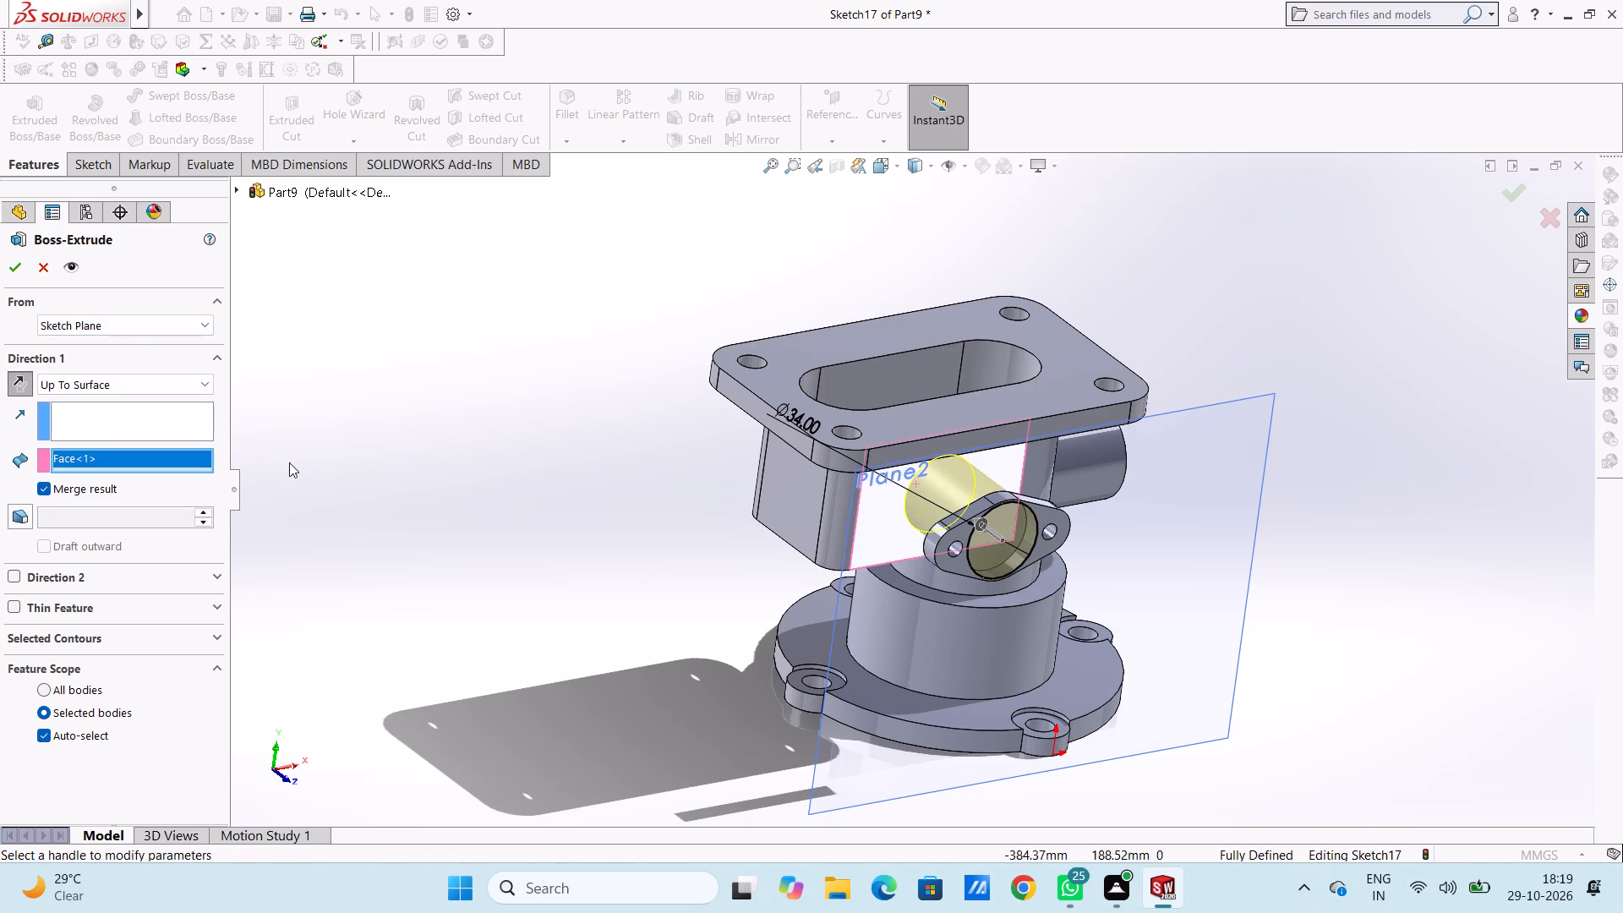
{"action": "left_click", "coordinate": [13, 264]}
{"action": "left_click", "coordinate": [522, 514]}
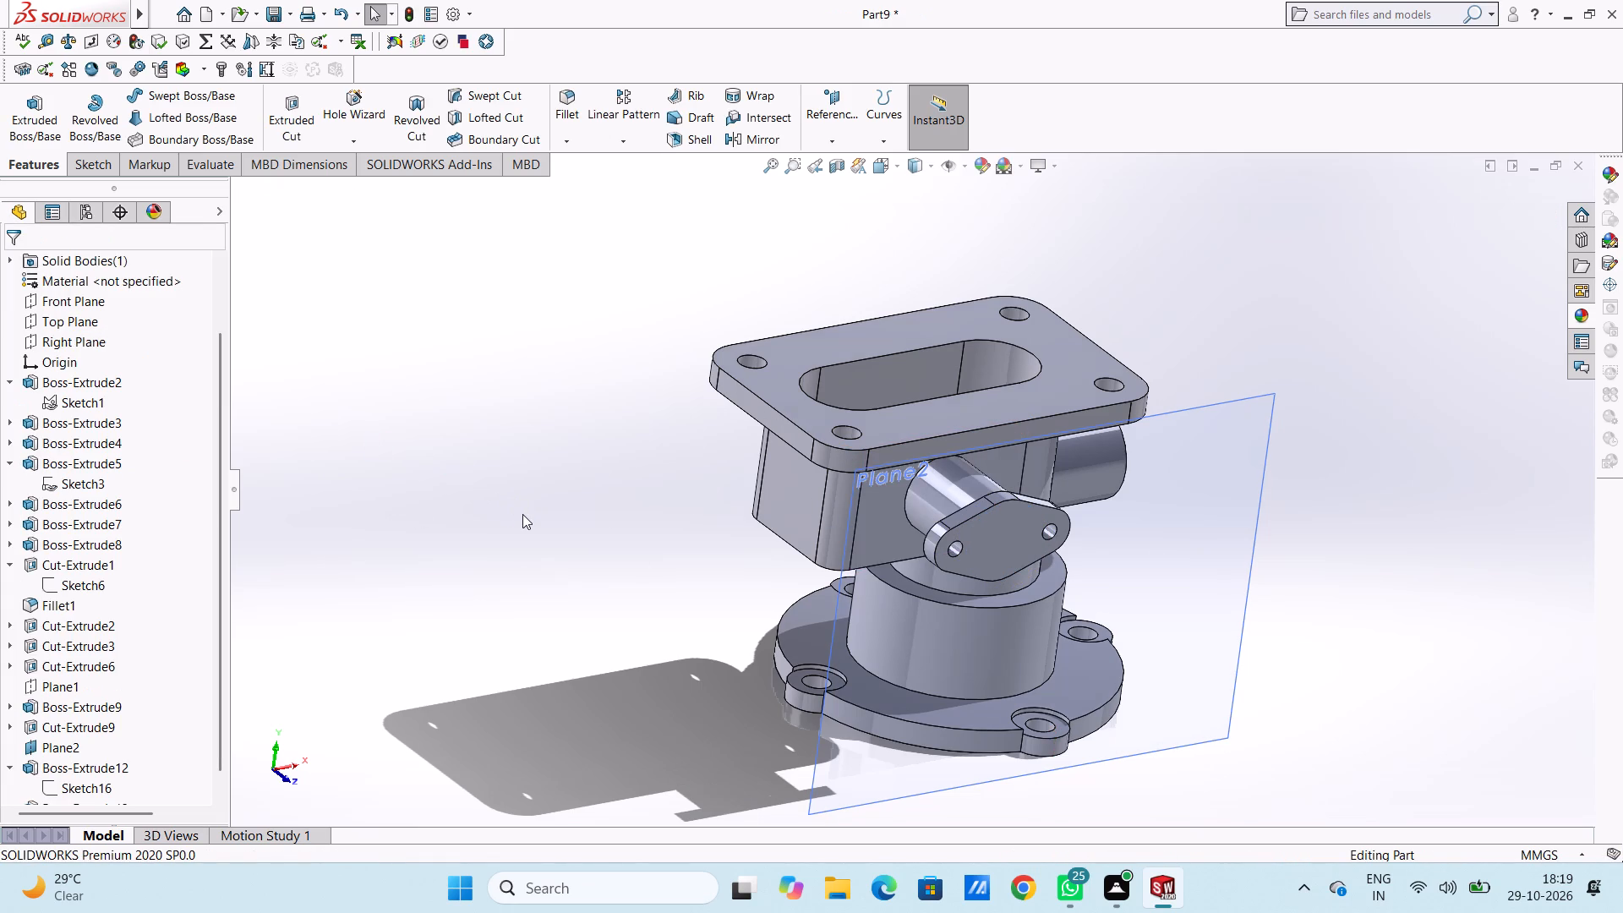
Hide reference plane Plane2.
{"action": "middle_click_drag", "start_coordinate": [515, 529], "coordinate": [455, 436]}
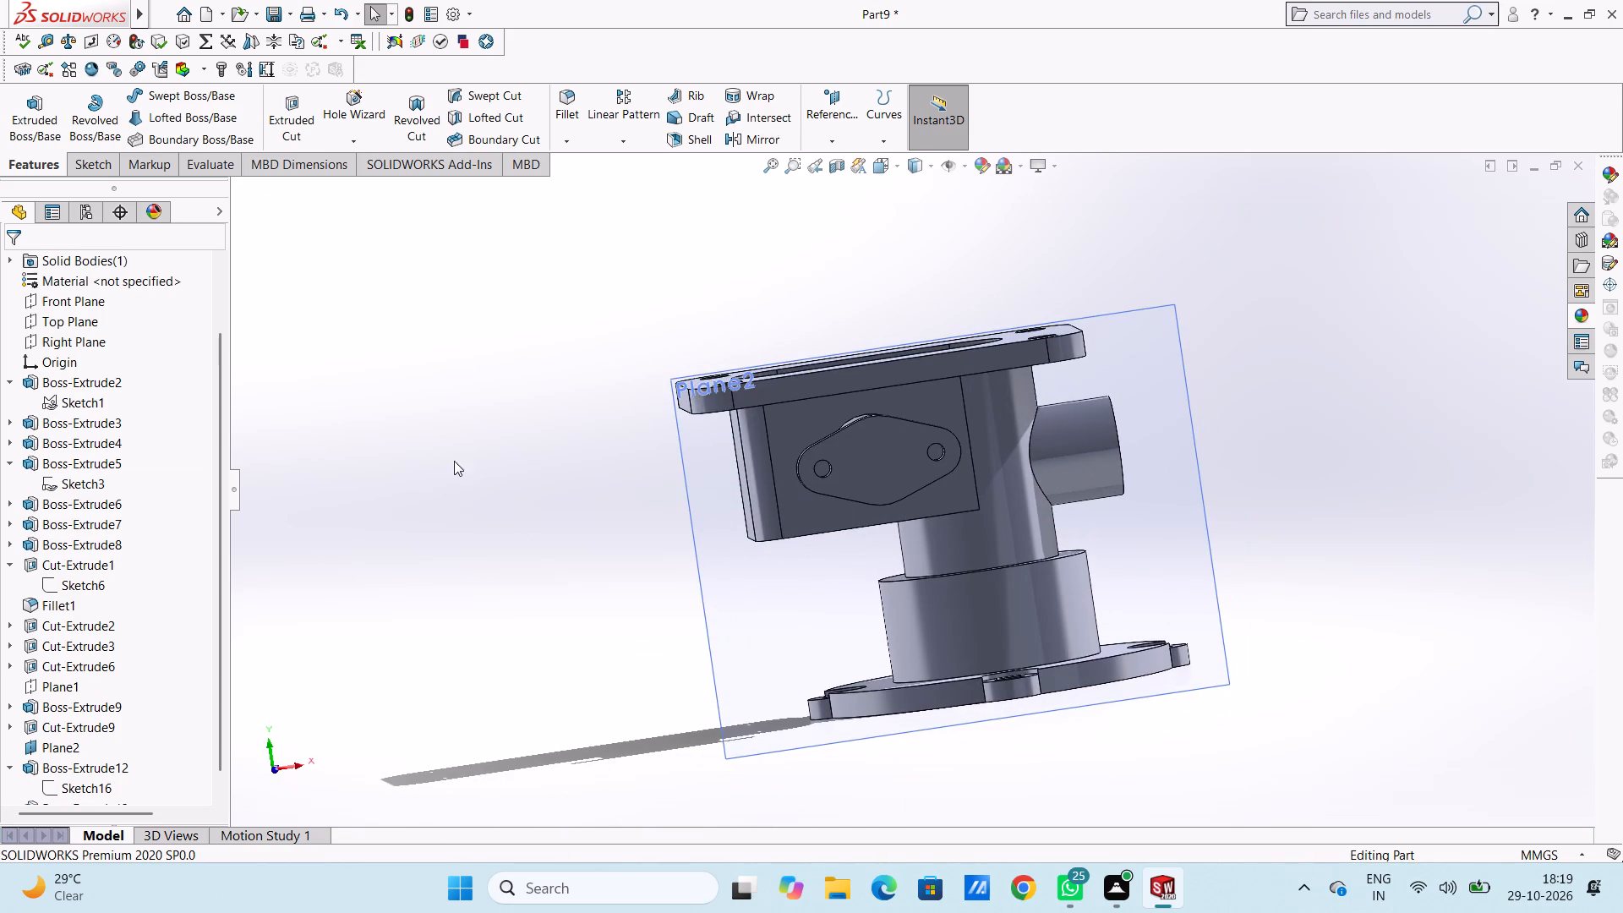
{"action": "scroll", "coordinate": [210, 697], "scroll_direction": "down", "scroll_amount": 4}
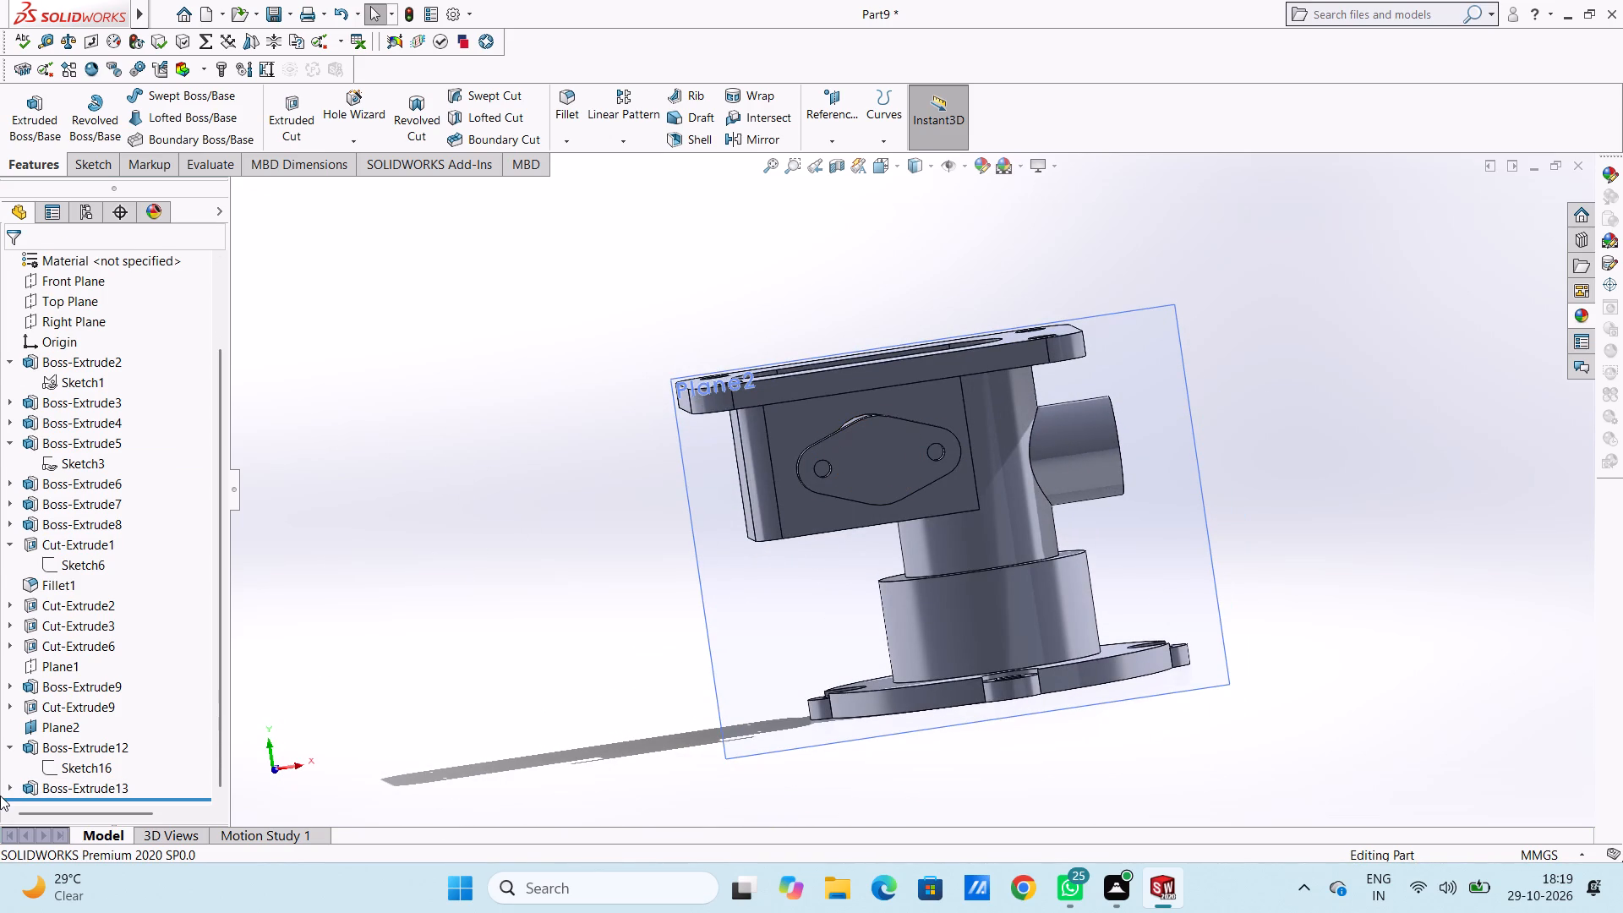
{"action": "left_click", "coordinate": [60, 724]}
{"action": "left_click", "coordinate": [101, 694]}
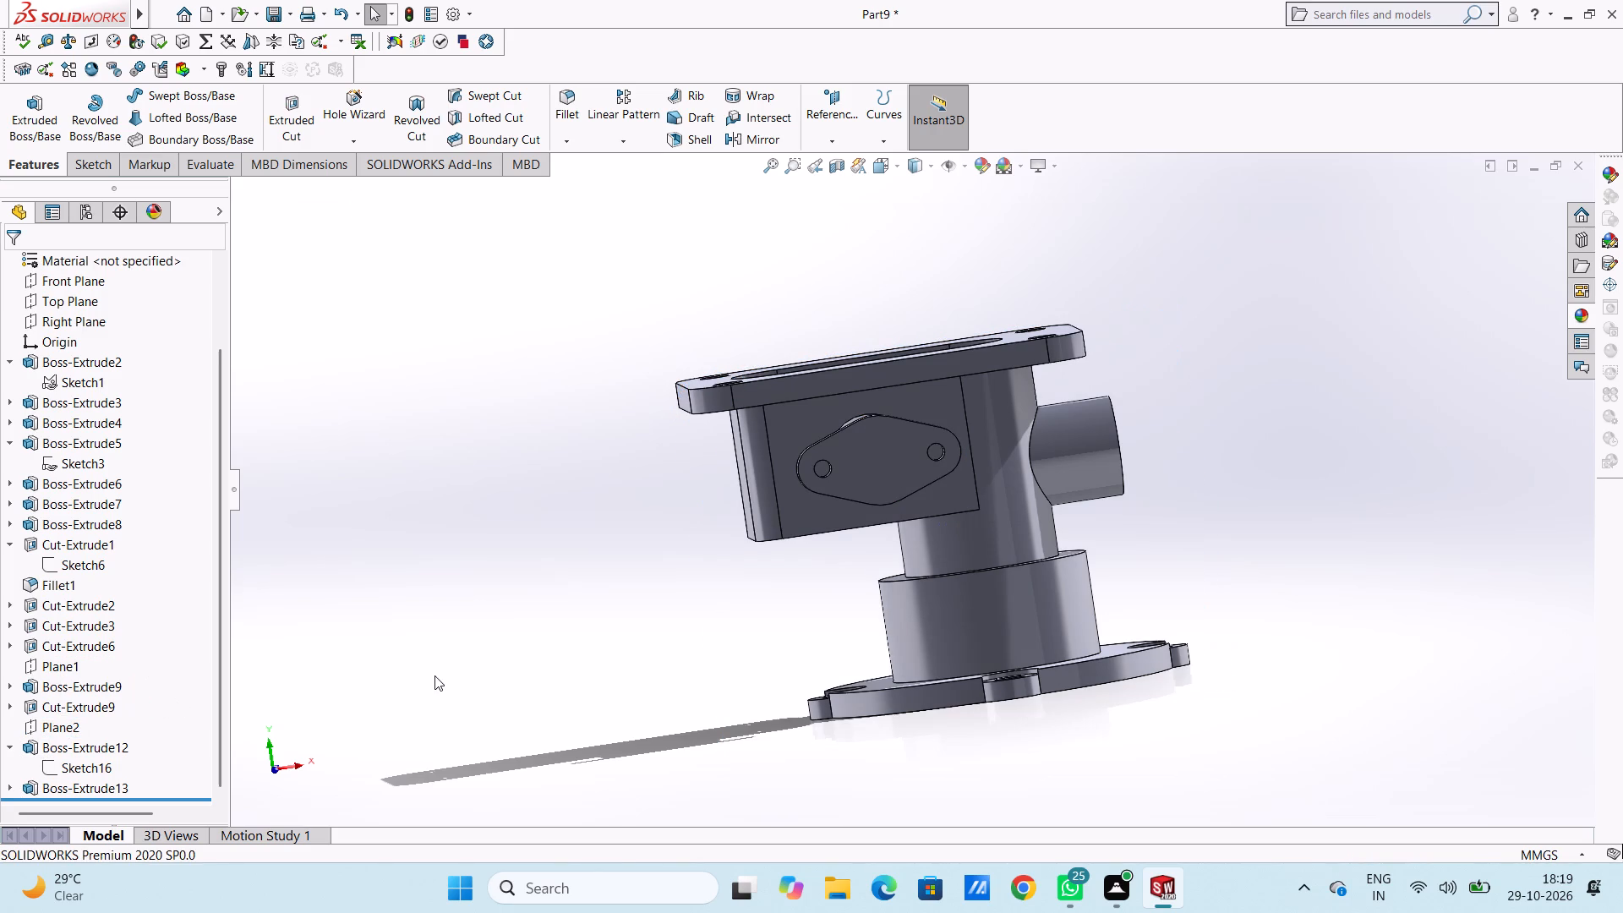
Start a sketch on the two-hole flange's outer face and draw a circle about 25 mm in diameter at its centre.
{"action": "key", "text": "ctrl+1"}
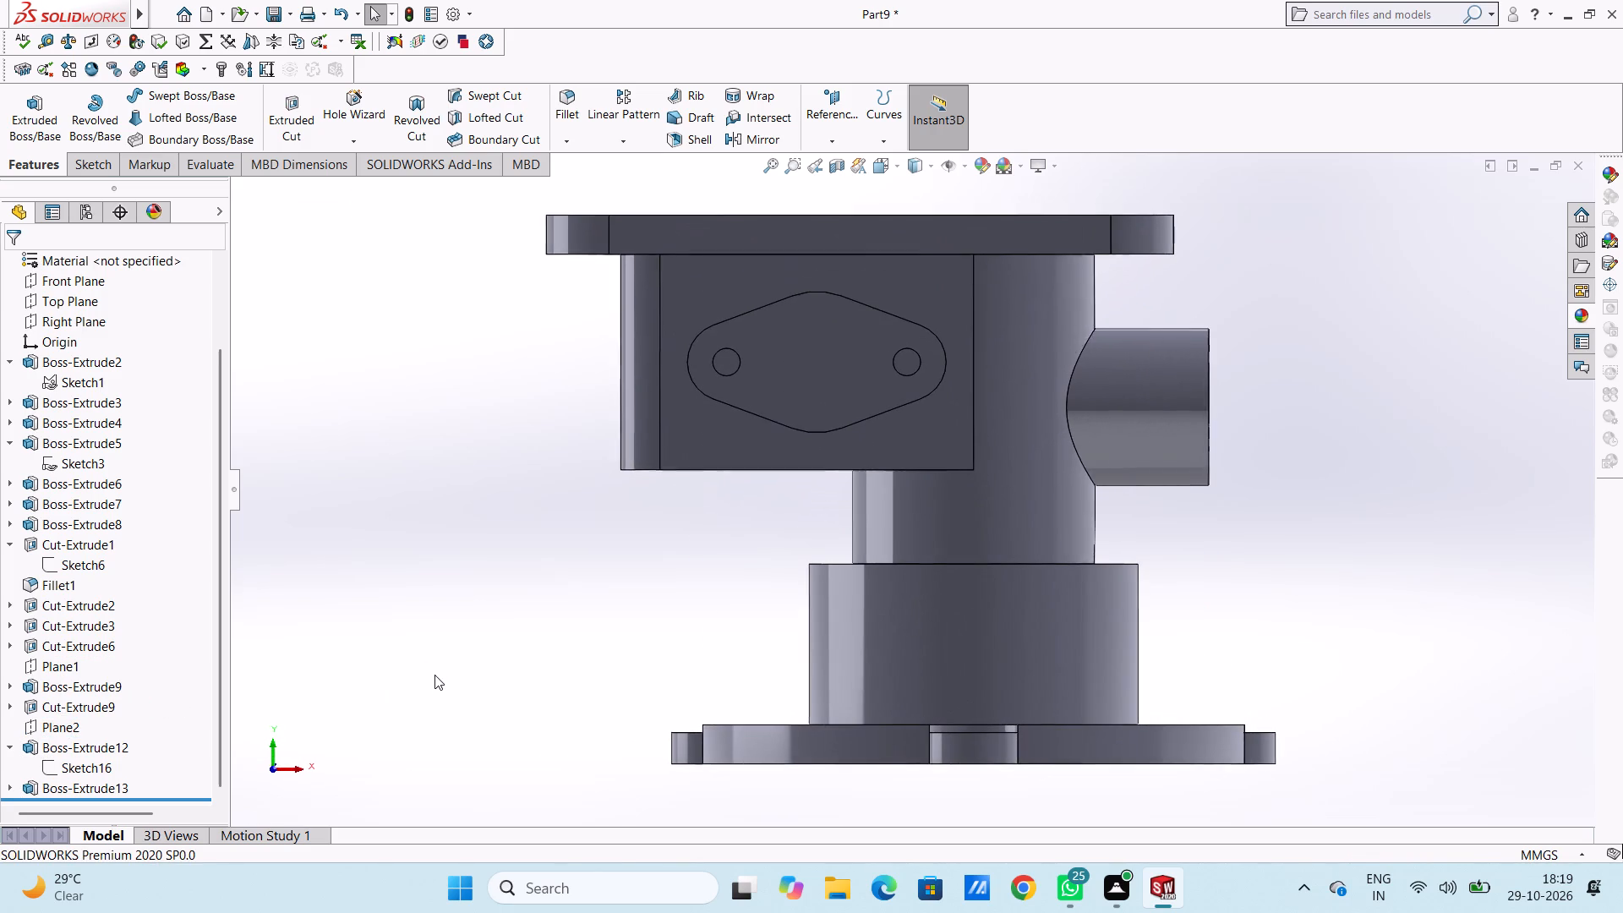
{"action": "scroll", "coordinate": [434, 675], "scroll_direction": "up", "scroll_amount": 1}
{"action": "scroll", "coordinate": [898, 474], "scroll_direction": "up", "scroll_amount": 3}
{"action": "left_click", "coordinate": [862, 429]}
{"action": "left_click", "coordinate": [932, 386]}
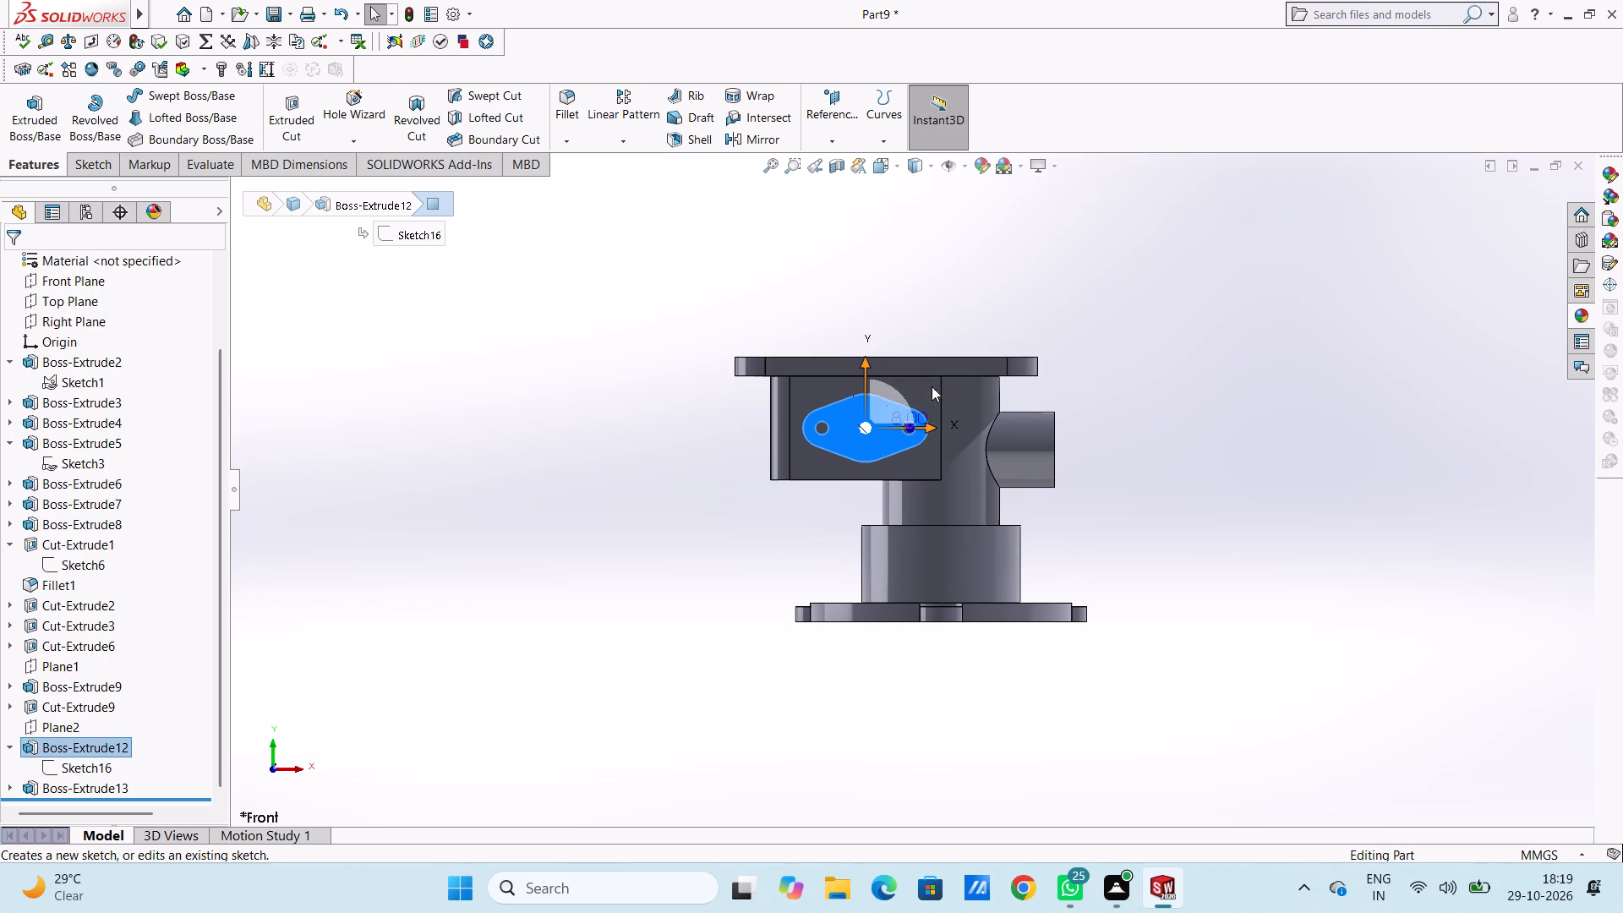
{"action": "left_click", "coordinate": [658, 444]}
{"action": "scroll", "coordinate": [831, 424], "scroll_direction": "down", "scroll_amount": 2}
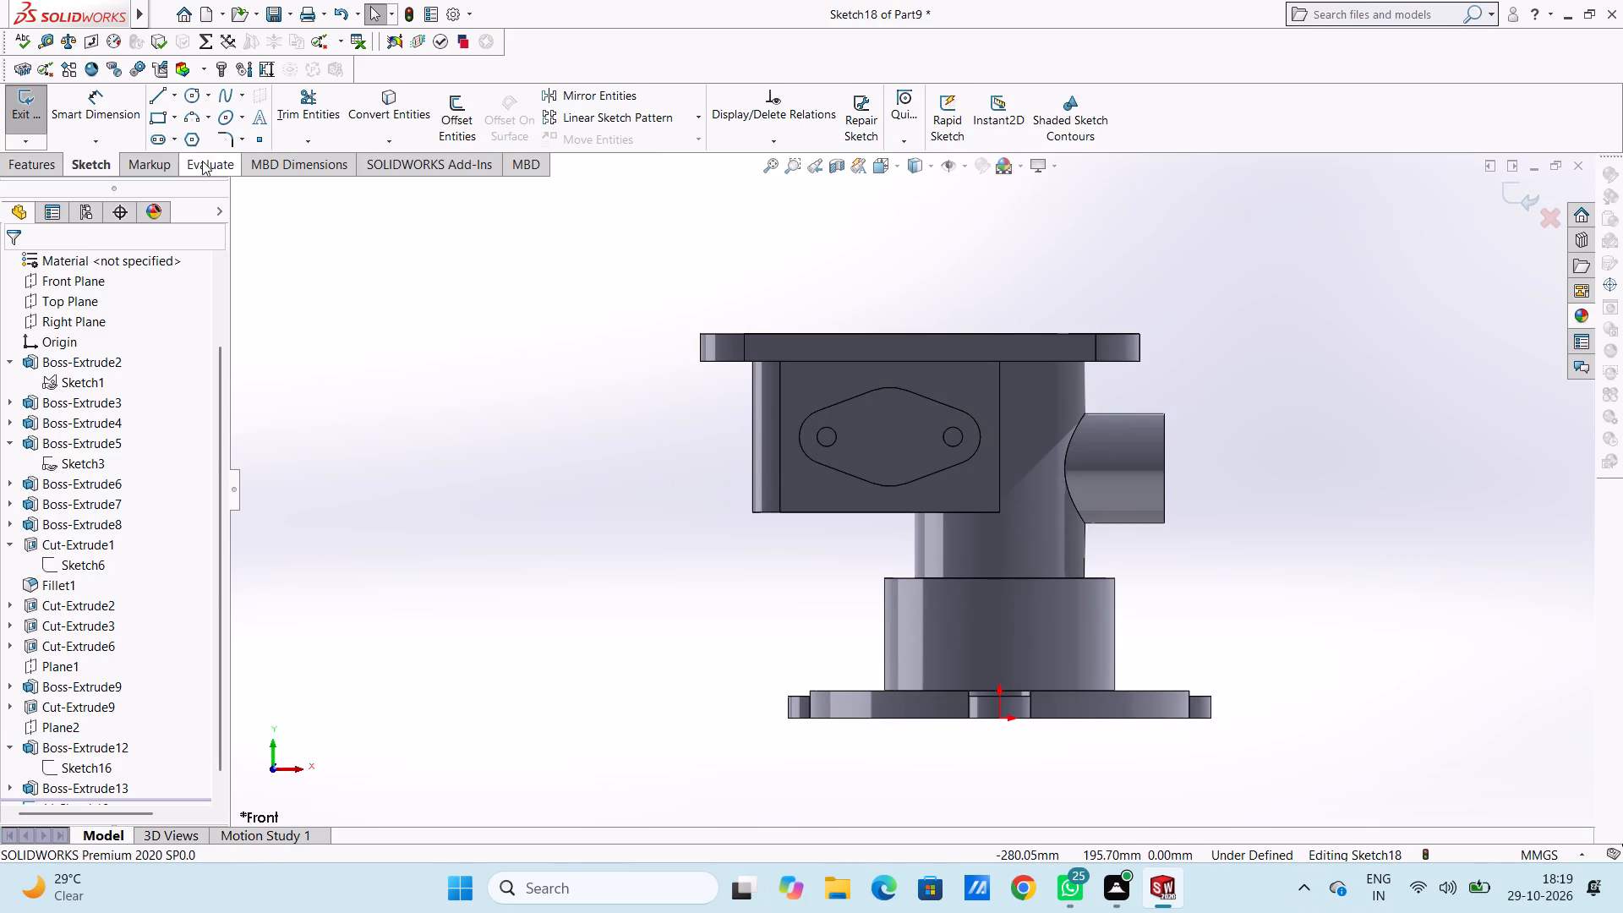
{"action": "left_click", "coordinate": [189, 95]}
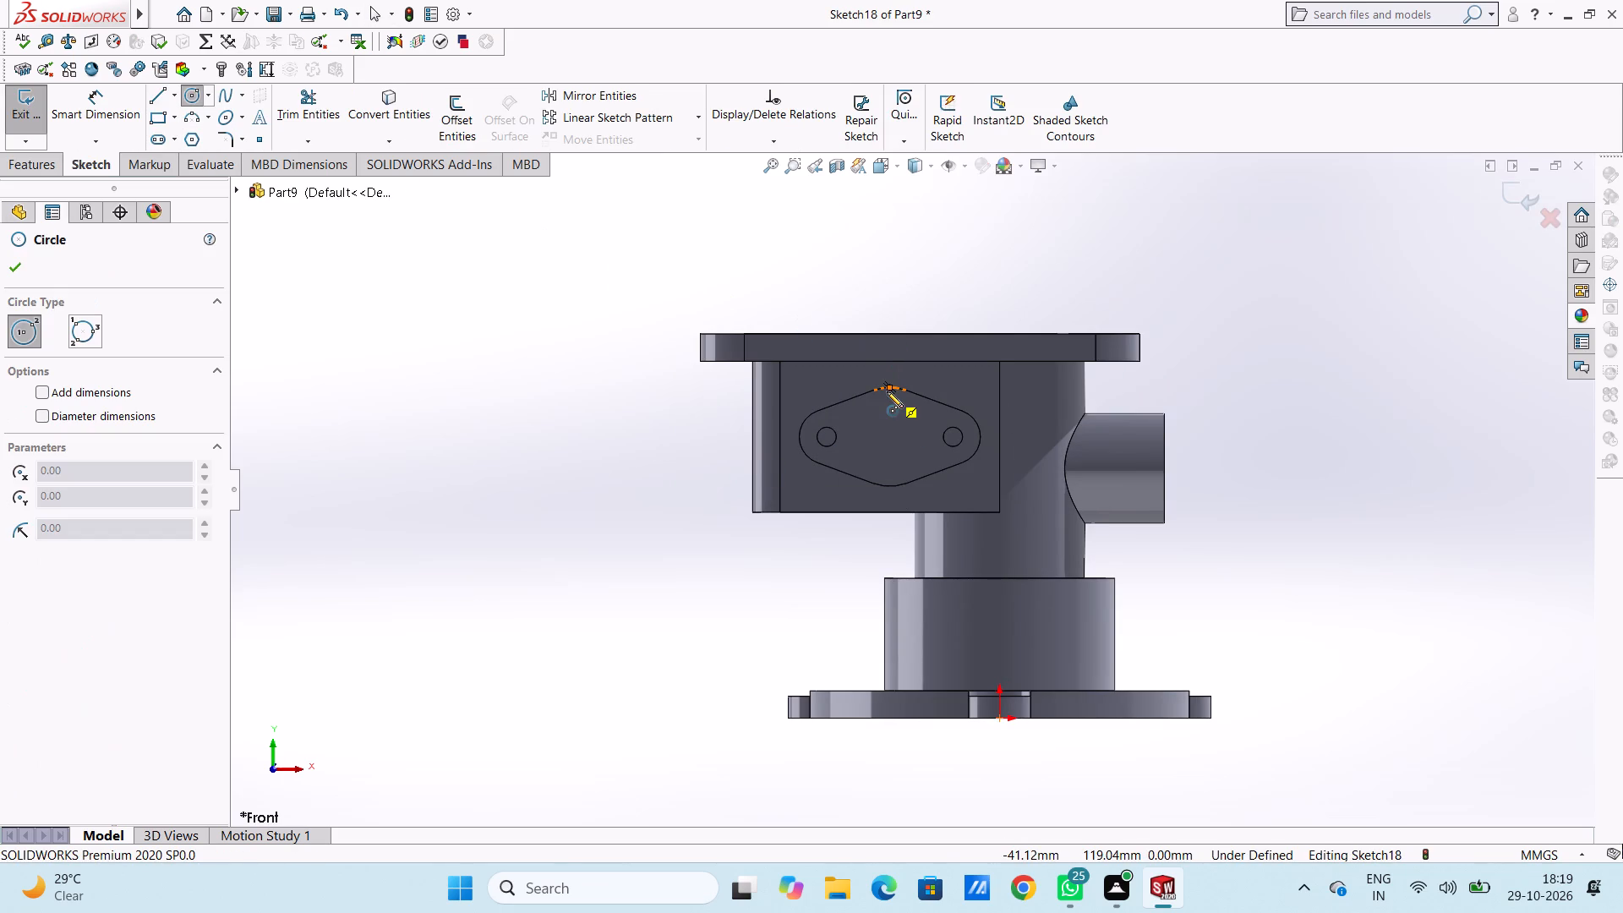
{"action": "left_click", "coordinate": [890, 437]}
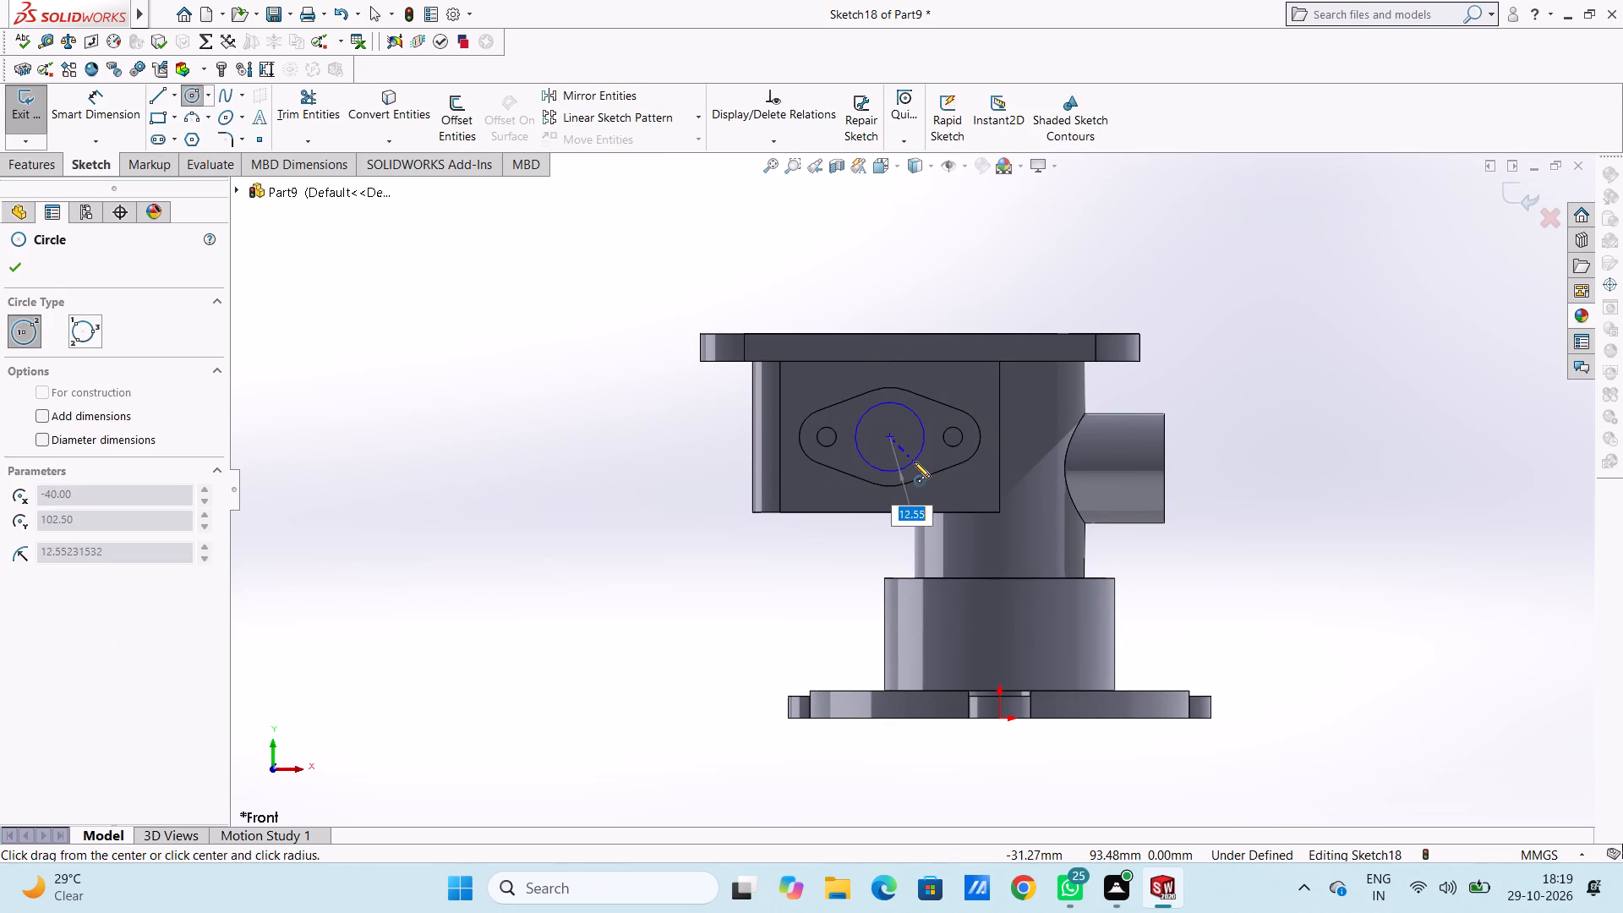
{"action": "left_click", "coordinate": [914, 462]}
{"action": "left_click", "coordinate": [26, 274]}
{"action": "left_click", "coordinate": [425, 347]}
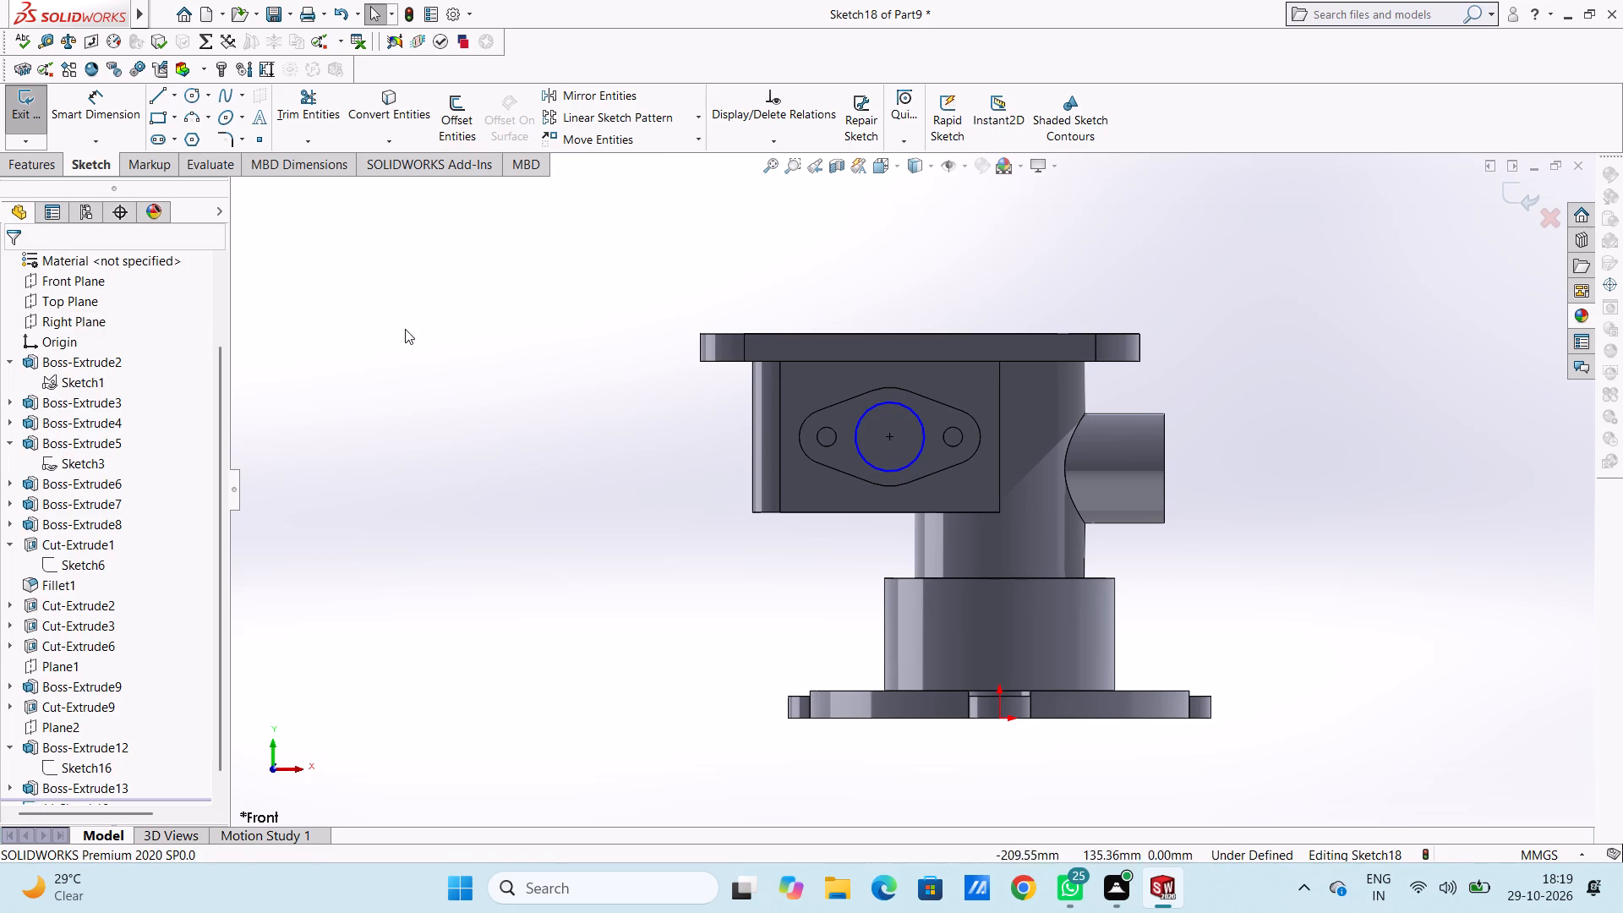
Dimension the new circle's diameter as 32 mm.
{"action": "left_click", "coordinate": [106, 115]}
{"action": "left_click", "coordinate": [865, 458]}
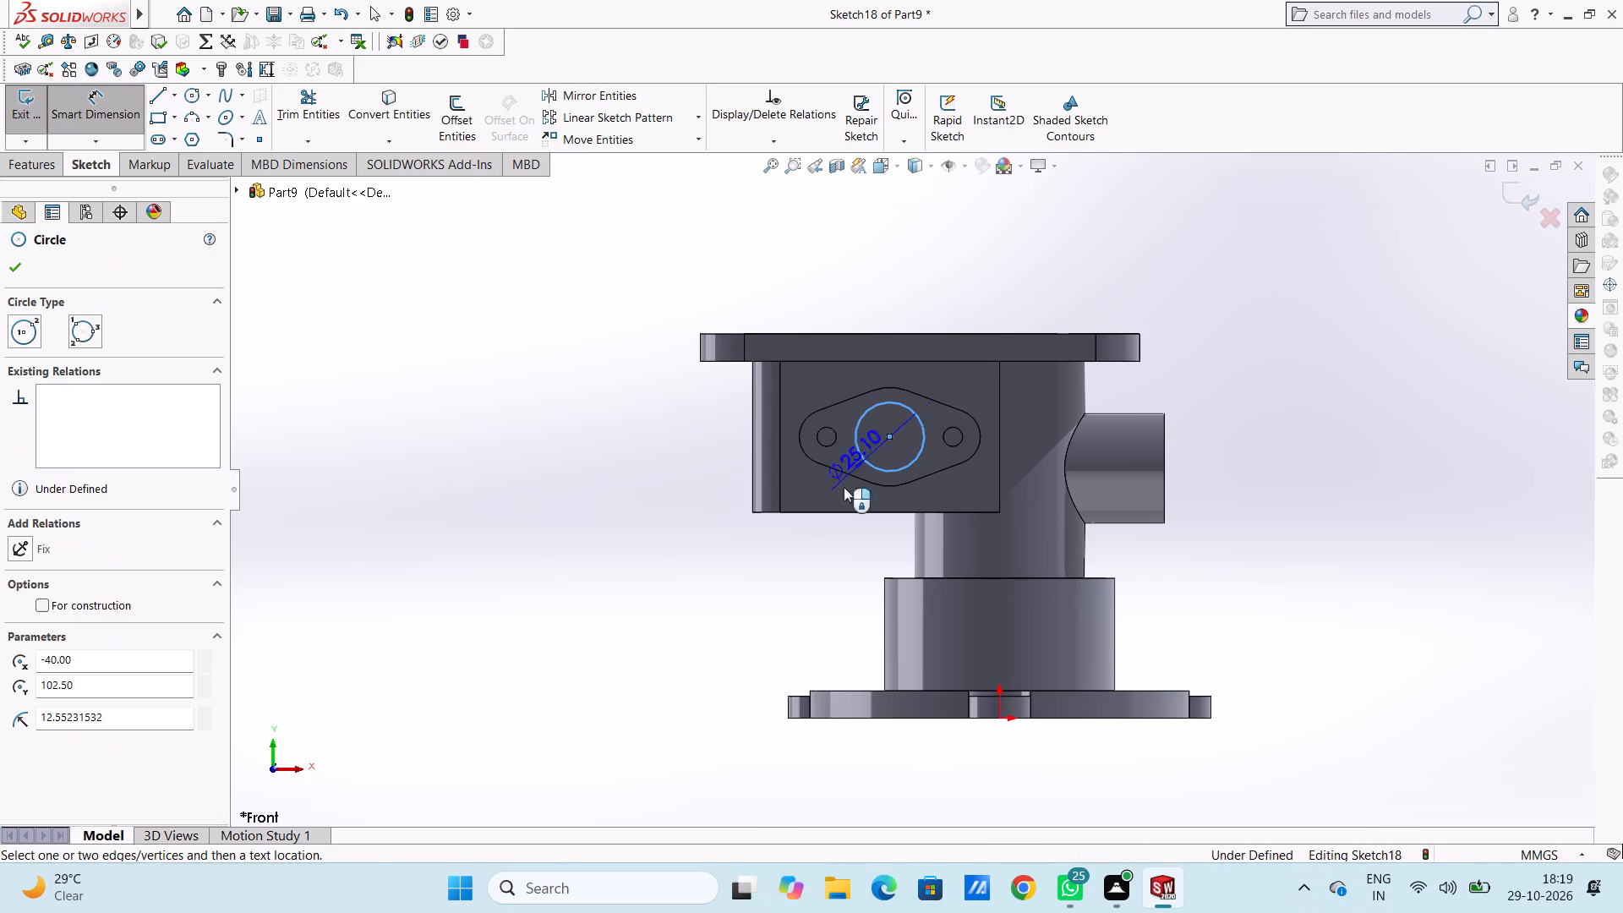
{"action": "left_click", "coordinate": [634, 667]}
{"action": "type", "text": "32"}
{"action": "key", "text": "Return"}
{"action": "left_click", "coordinate": [630, 486]}
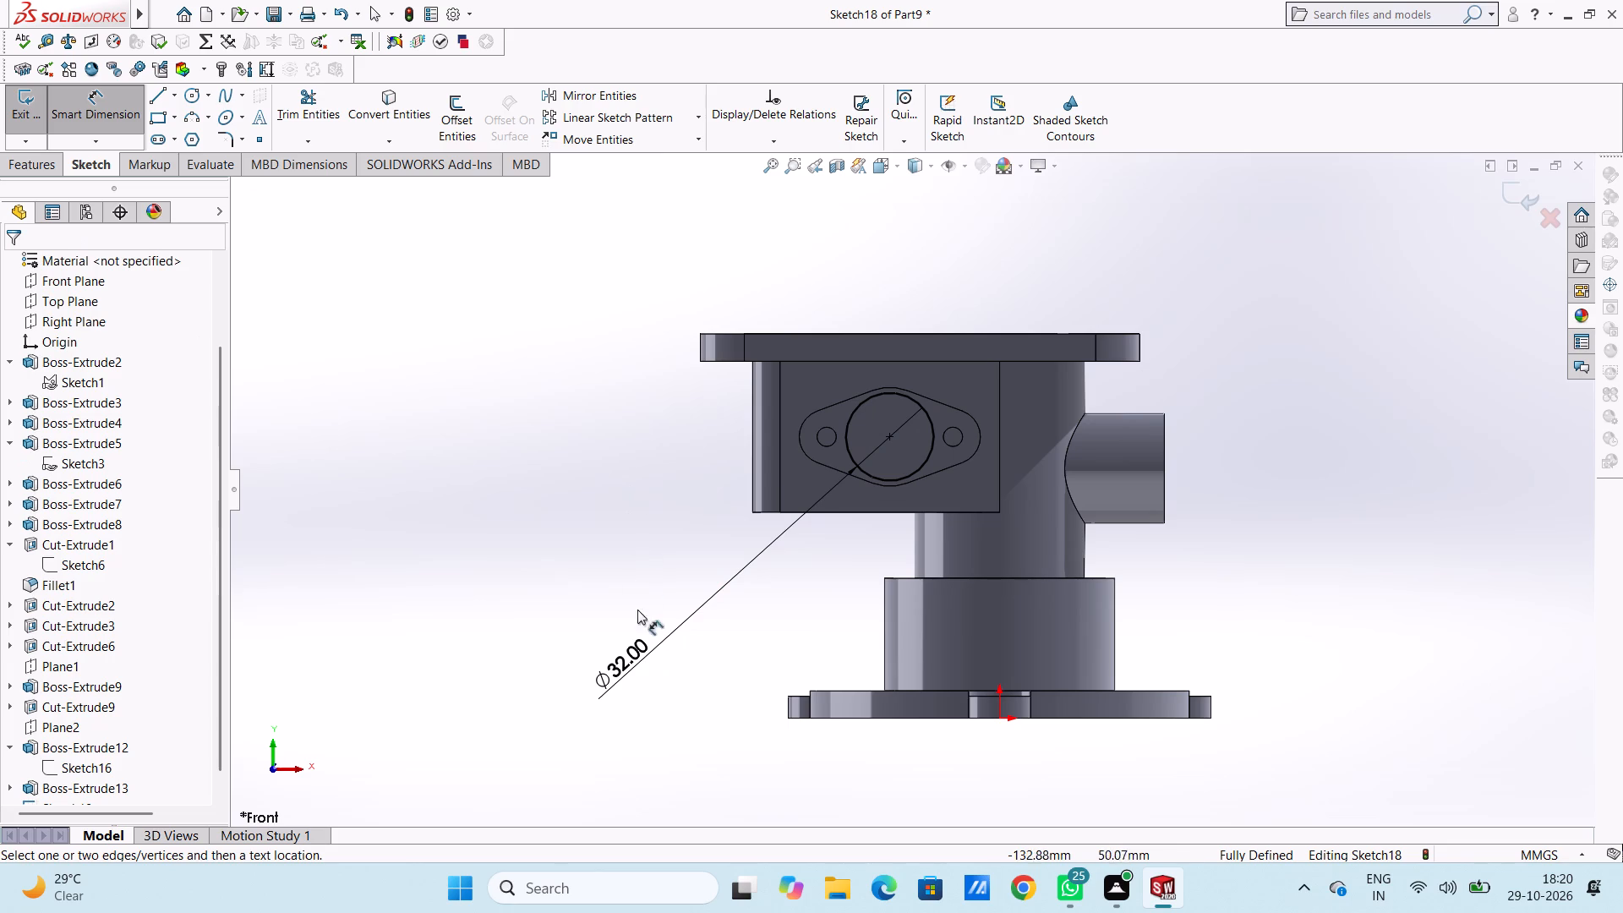
Set the circle's diameter to 22 mm.
{"action": "double_click", "coordinate": [647, 637]}
{"action": "type", "text": "22"}
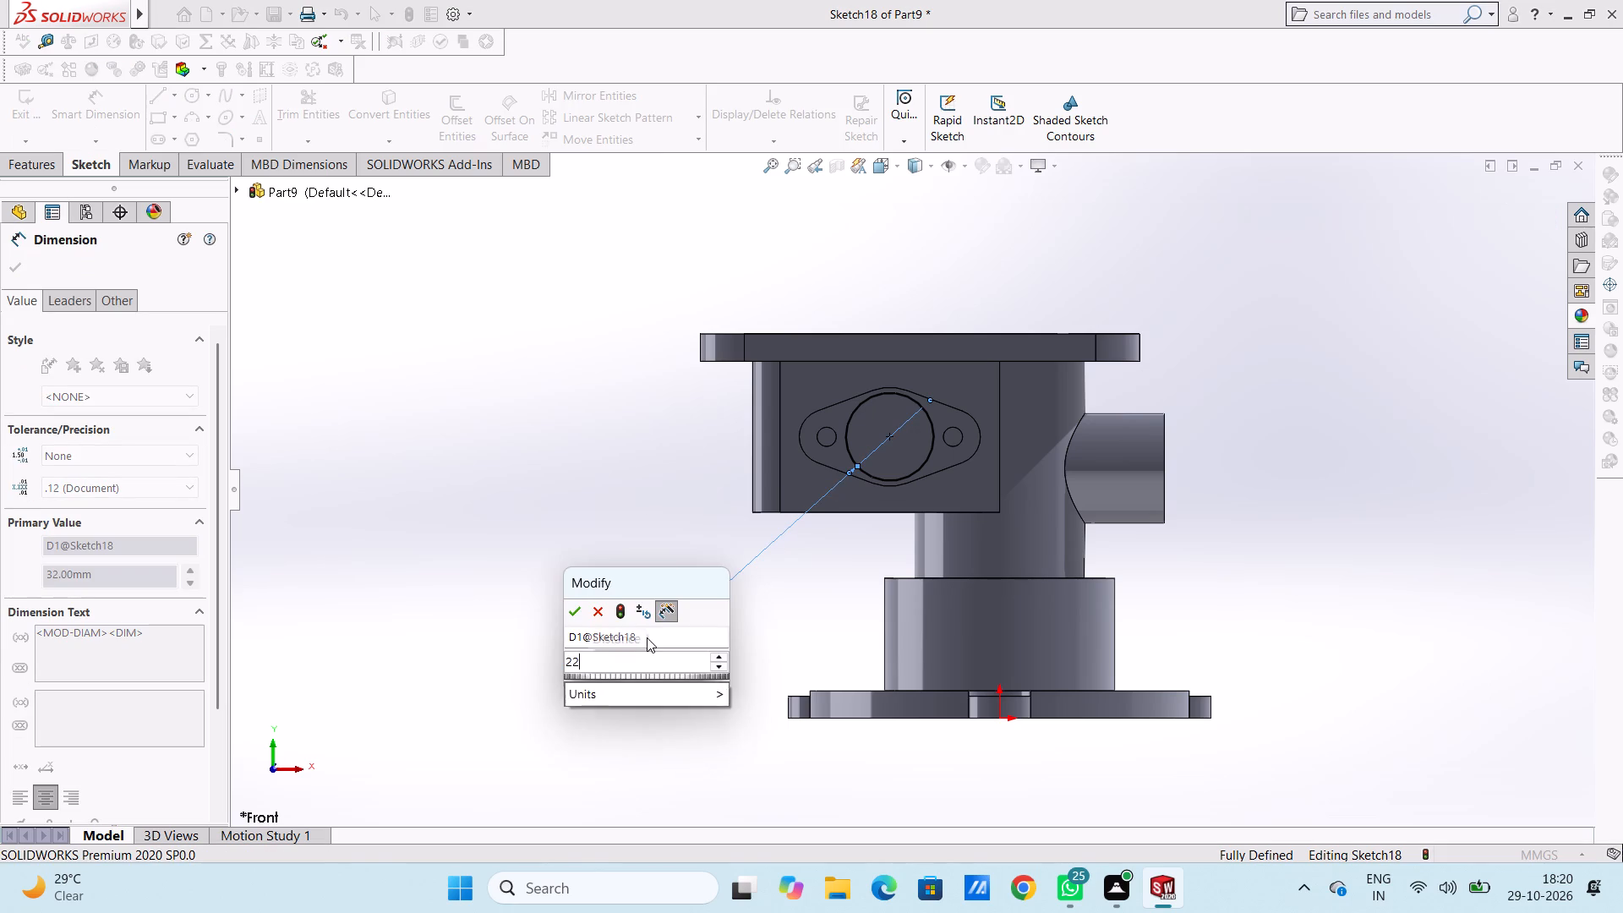
{"action": "key", "text": "Return"}
{"action": "left_click", "coordinate": [589, 523]}
Extrude-cut the 22 mm circle through the side flange and its cylinder, up to the inner wall surface of the housing pocket.
{"action": "middle_click_drag", "start_coordinate": [591, 525], "coordinate": [647, 641]}
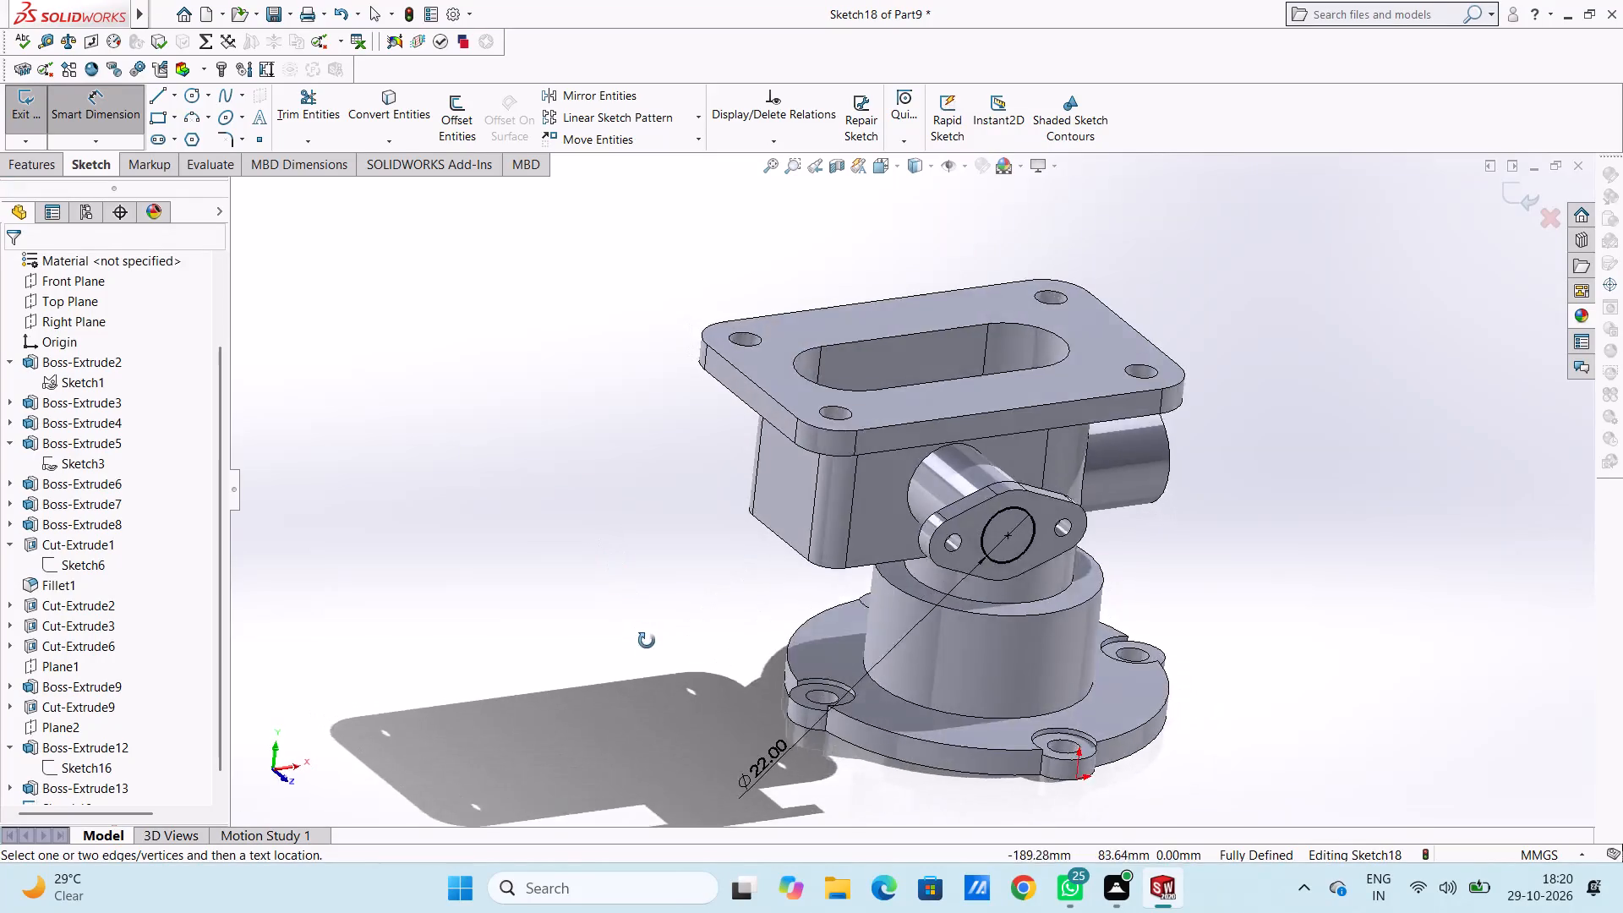
{"action": "middle_click_drag", "start_coordinate": [647, 641], "coordinate": [679, 728]}
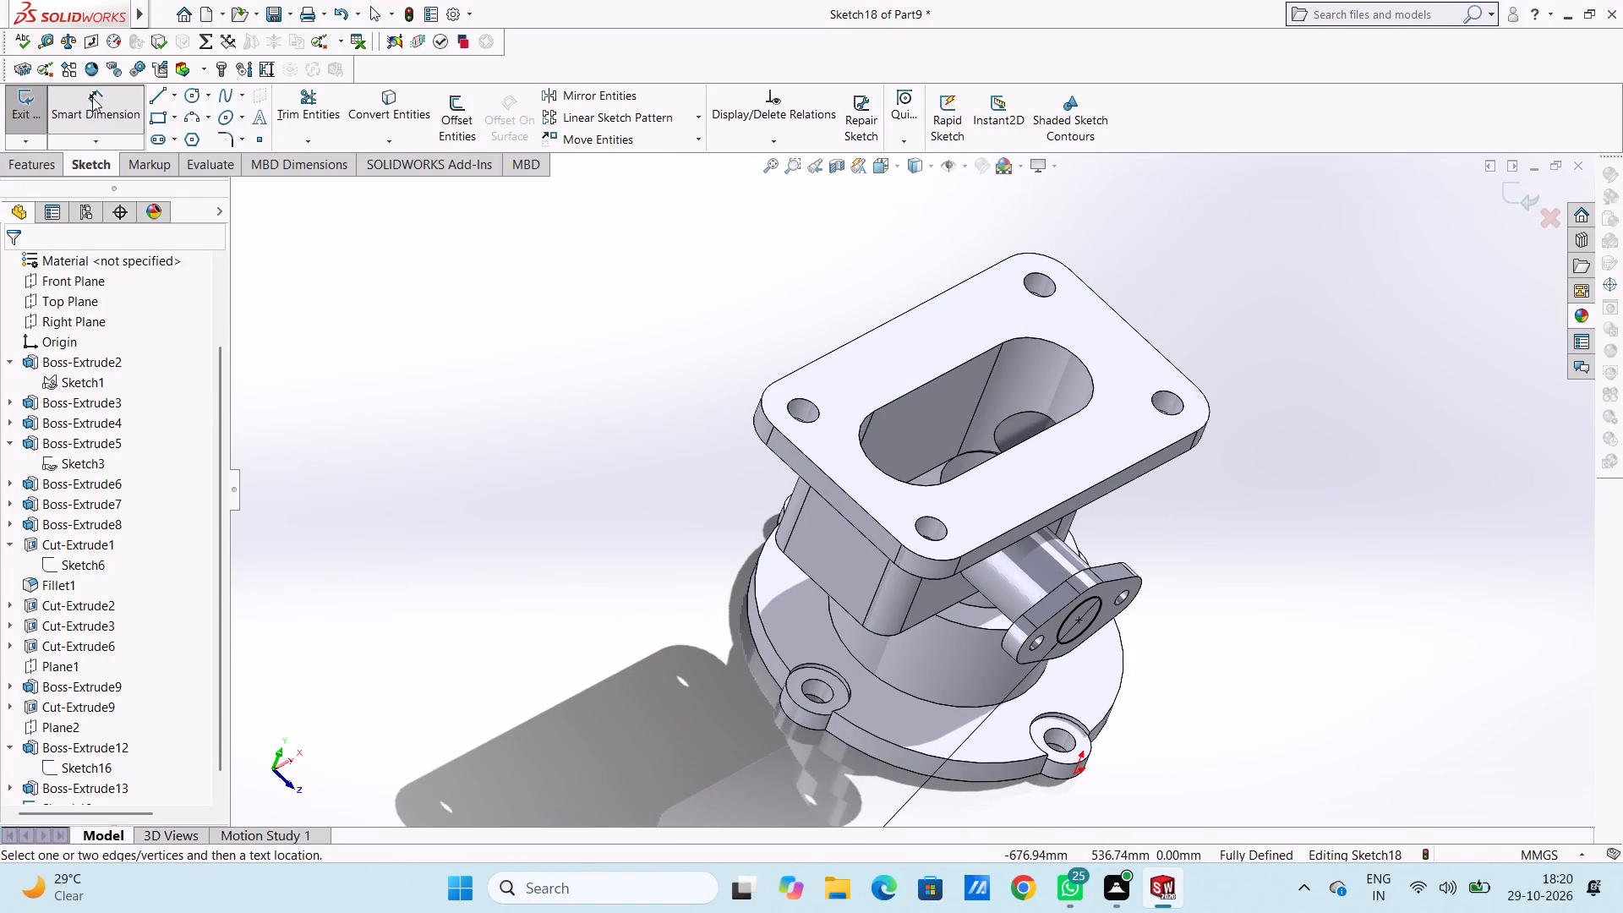
{"action": "left_click", "coordinate": [94, 104]}
{"action": "left_click", "coordinate": [42, 161]}
{"action": "left_click", "coordinate": [288, 113]}
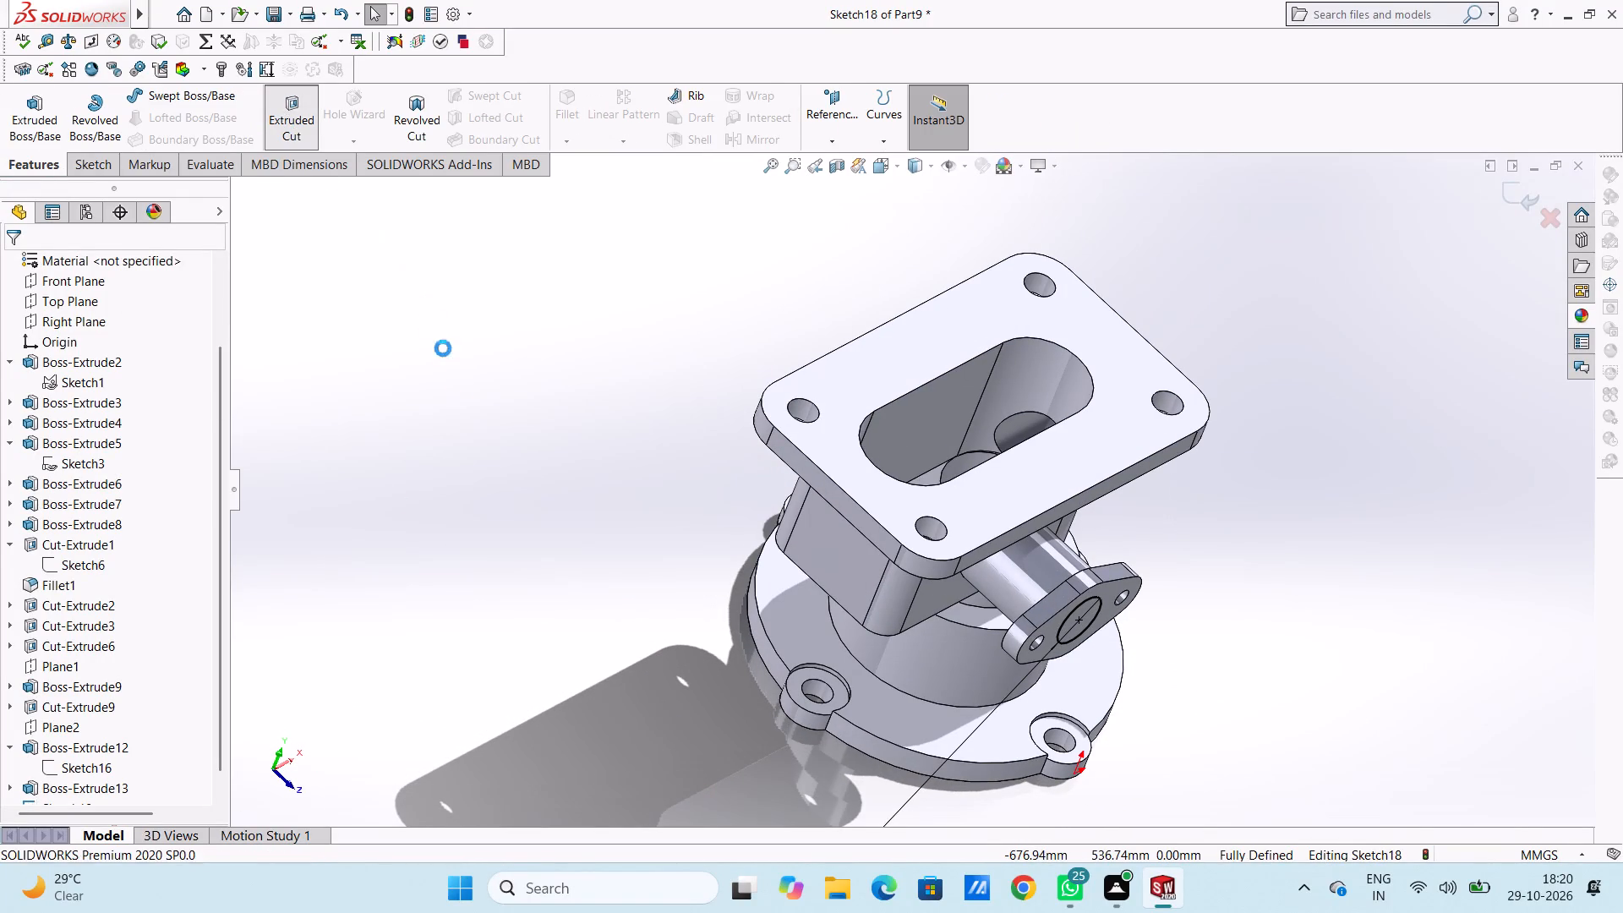
{"action": "middle_click_drag", "start_coordinate": [478, 410], "coordinate": [481, 550]}
{"action": "left_click", "coordinate": [172, 379]}
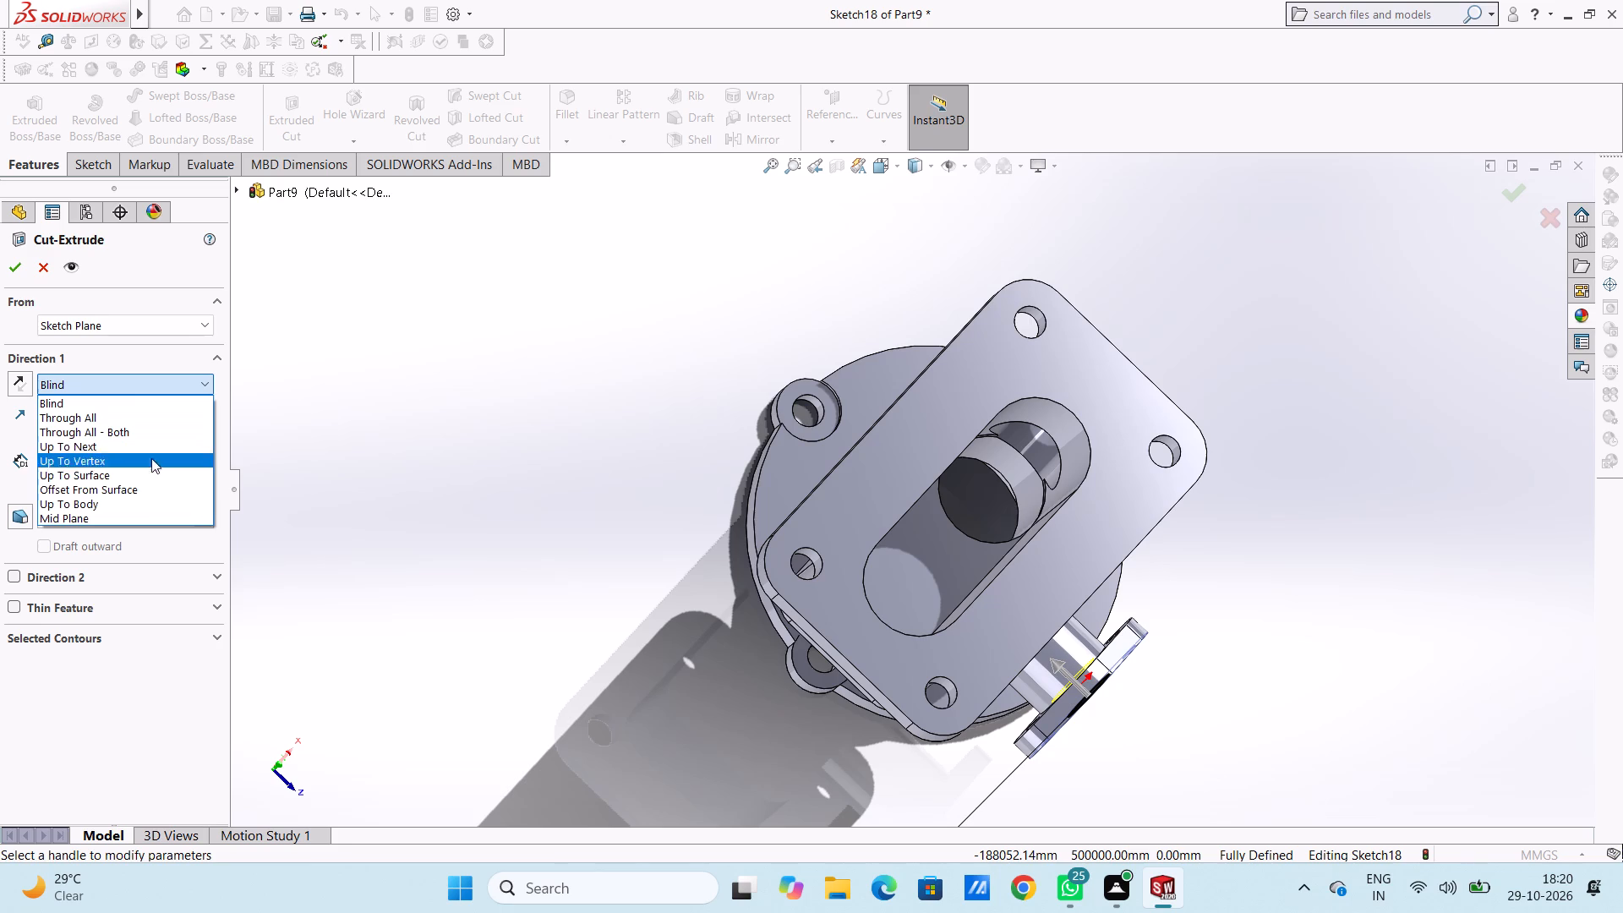
{"action": "left_click", "coordinate": [142, 469]}
{"action": "middle_click_drag", "start_coordinate": [527, 339], "coordinate": [565, 390]}
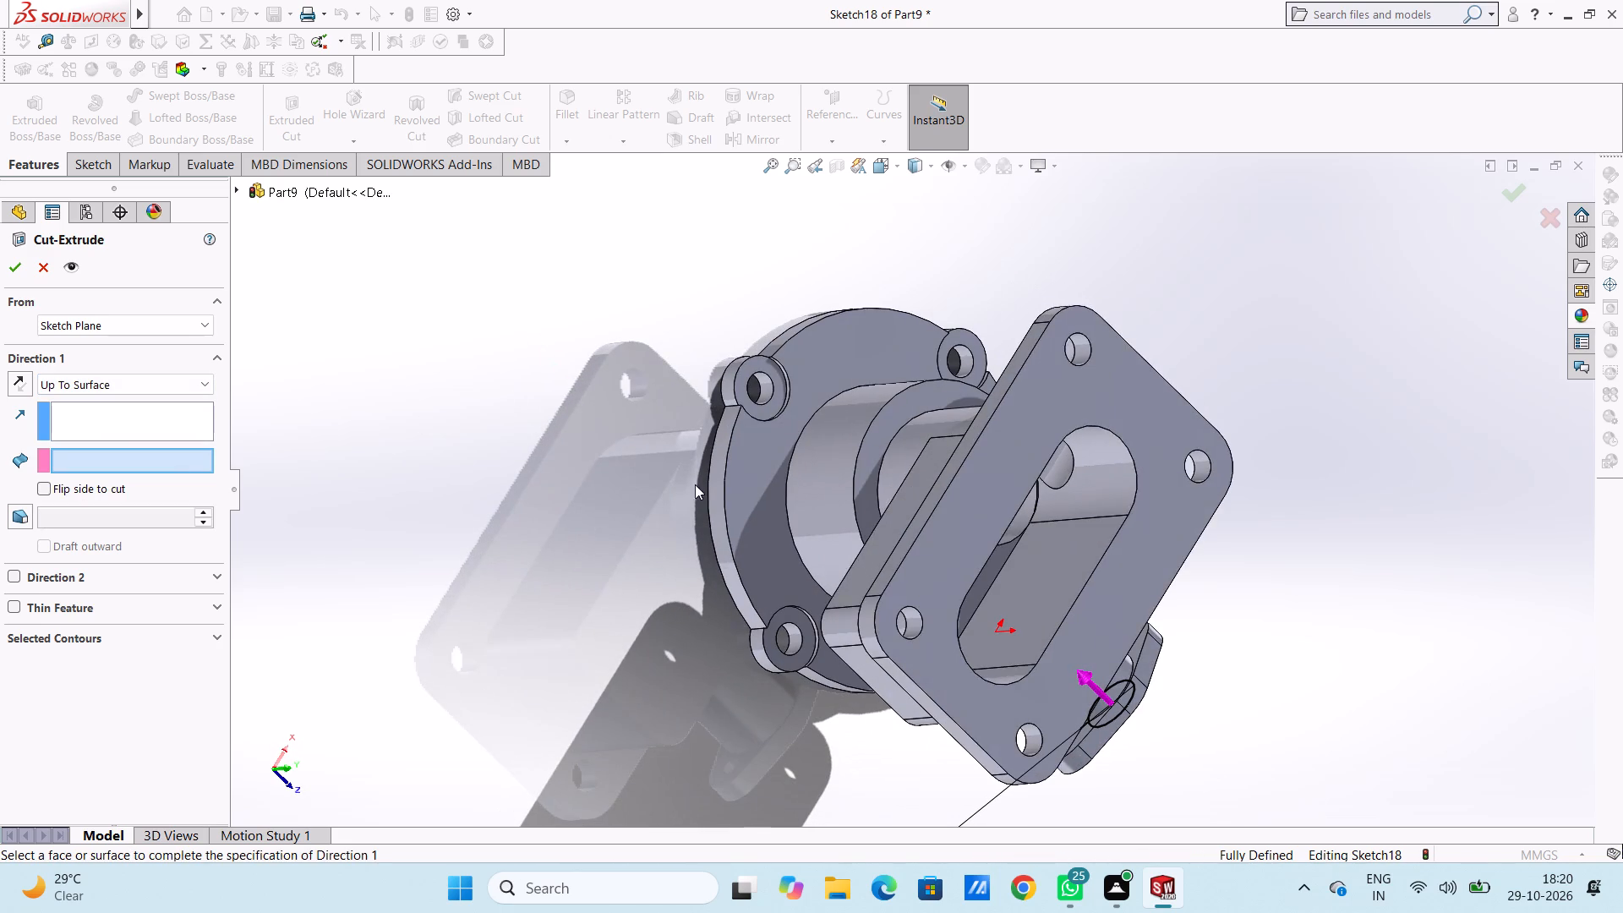
{"action": "left_click", "coordinate": [1050, 579]}
{"action": "middle_click_drag", "start_coordinate": [688, 671], "coordinate": [613, 521]}
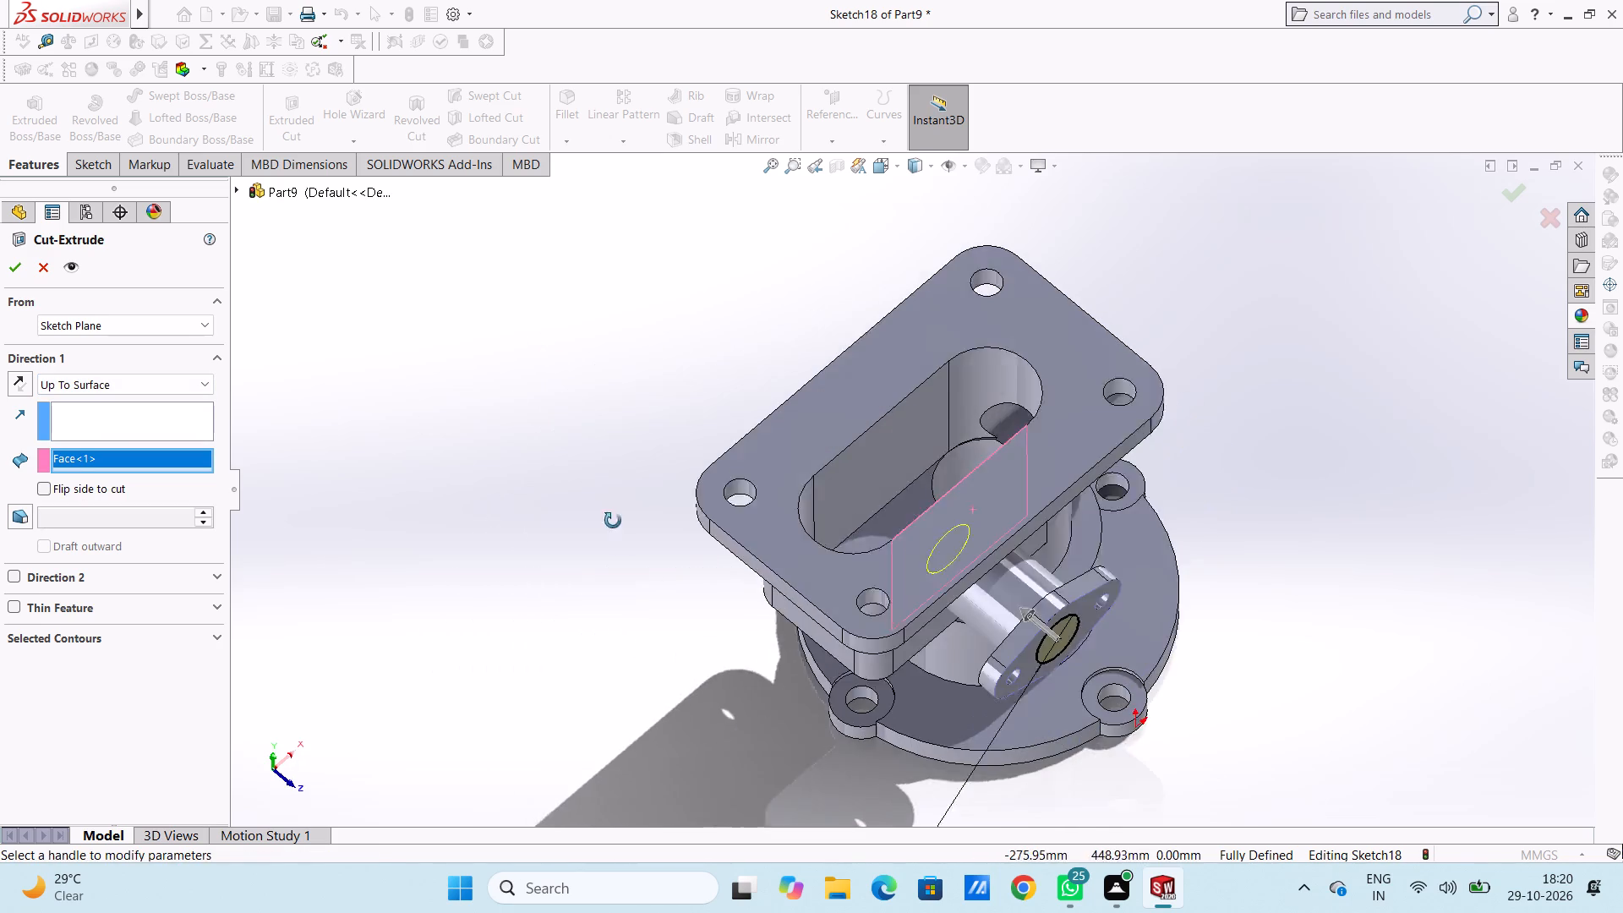
{"action": "middle_click_drag", "start_coordinate": [613, 521], "coordinate": [609, 506]}
{"action": "left_click", "coordinate": [17, 270]}
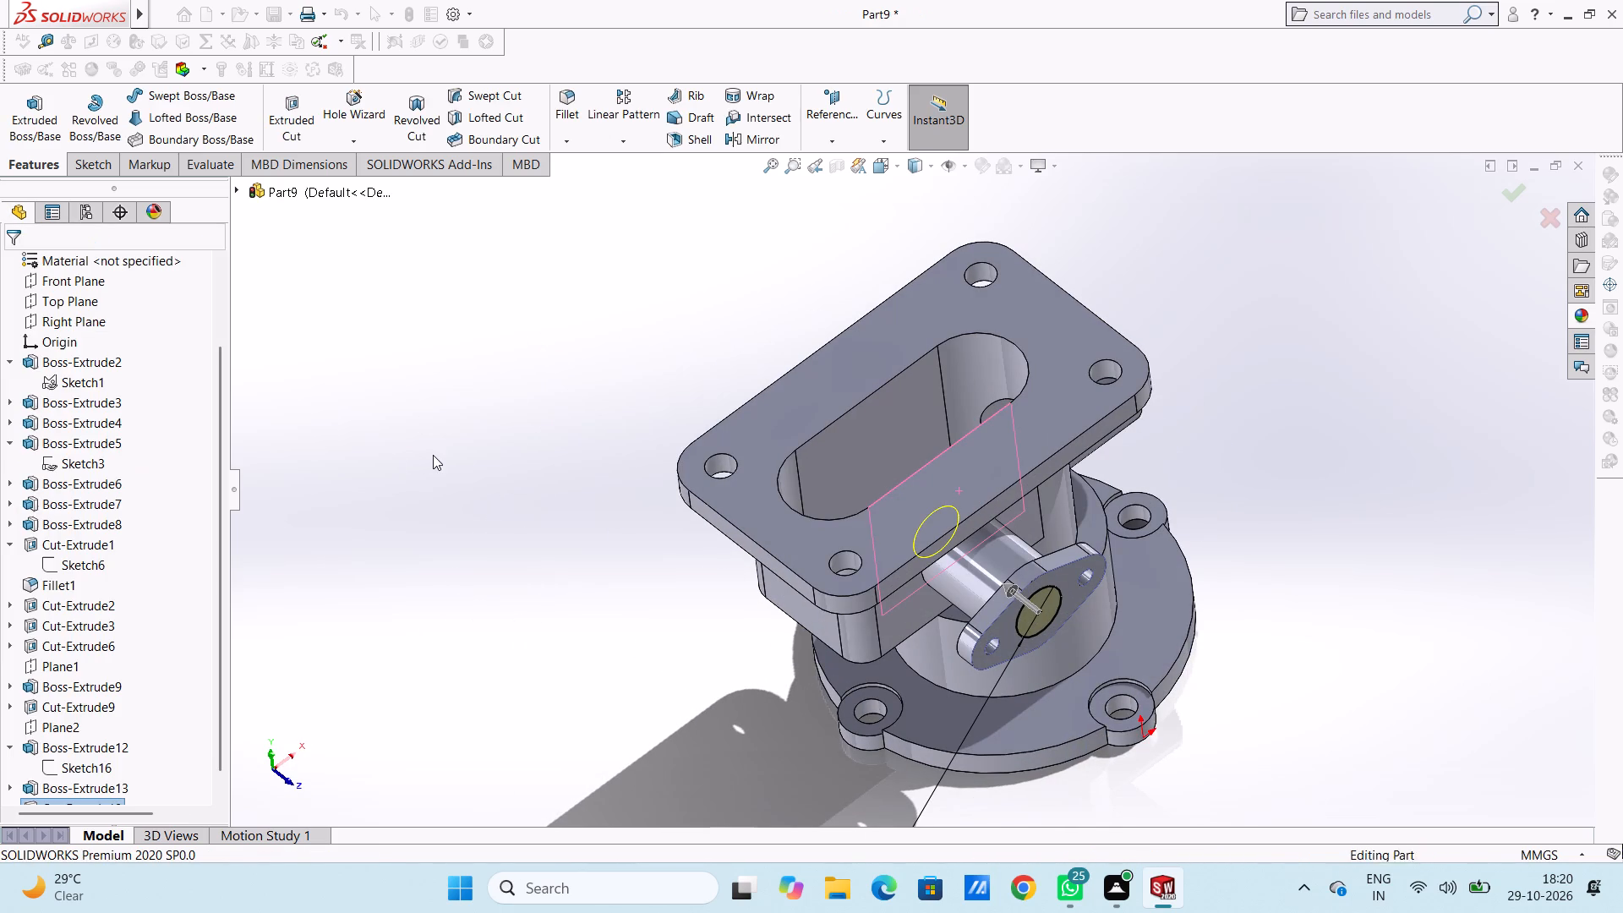
{"action": "left_click", "coordinate": [433, 454]}
Examine the housing from several sides, including the side flange bore, the pipe branch and the underside of the base flange.
{"action": "middle_click_drag", "start_coordinate": [489, 381], "coordinate": [560, 317]}
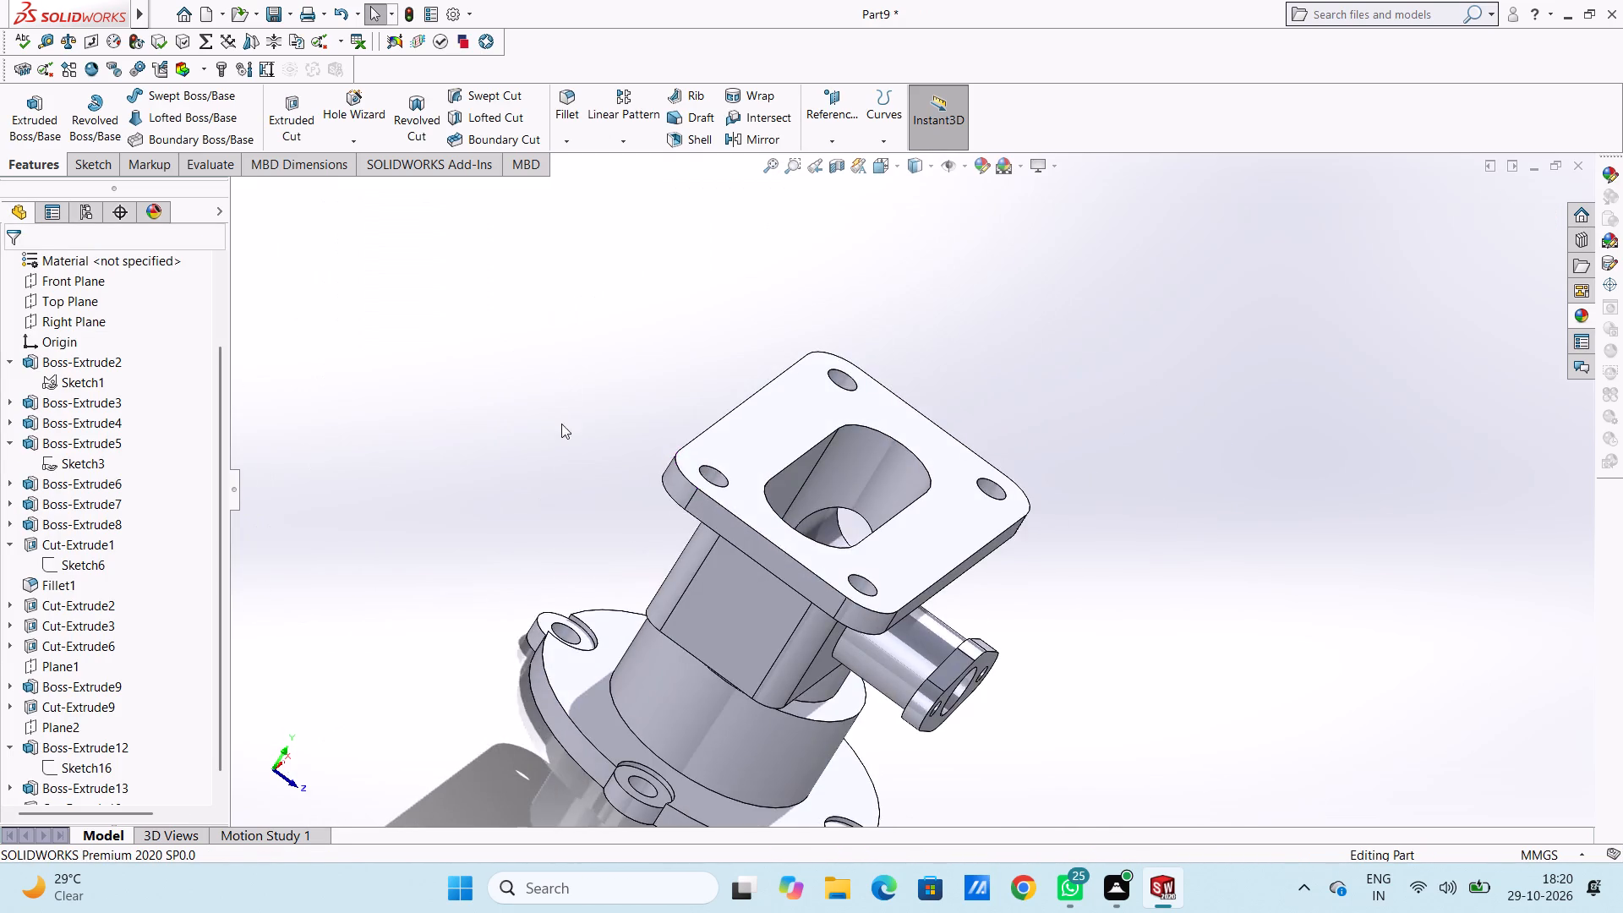
{"action": "scroll", "coordinate": [562, 438], "scroll_direction": "up", "scroll_amount": 4}
{"action": "middle_click_drag", "start_coordinate": [636, 606], "coordinate": [561, 394]}
{"action": "middle_click_drag", "start_coordinate": [622, 518], "coordinate": [590, 444]}
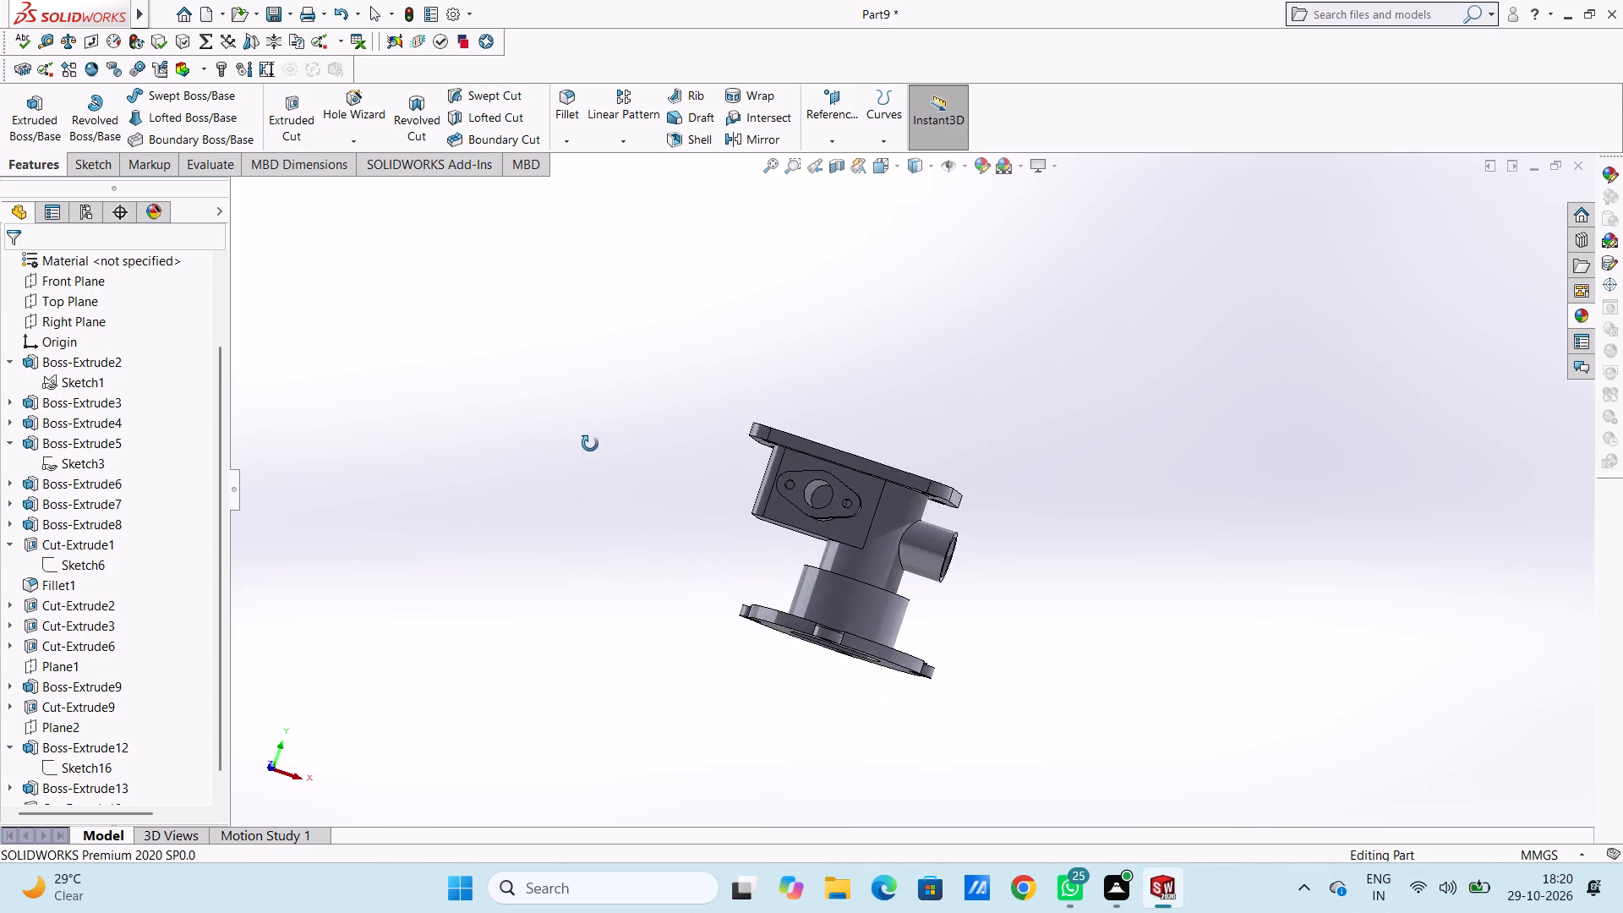
{"action": "middle_click_drag", "start_coordinate": [590, 444], "coordinate": [512, 544]}
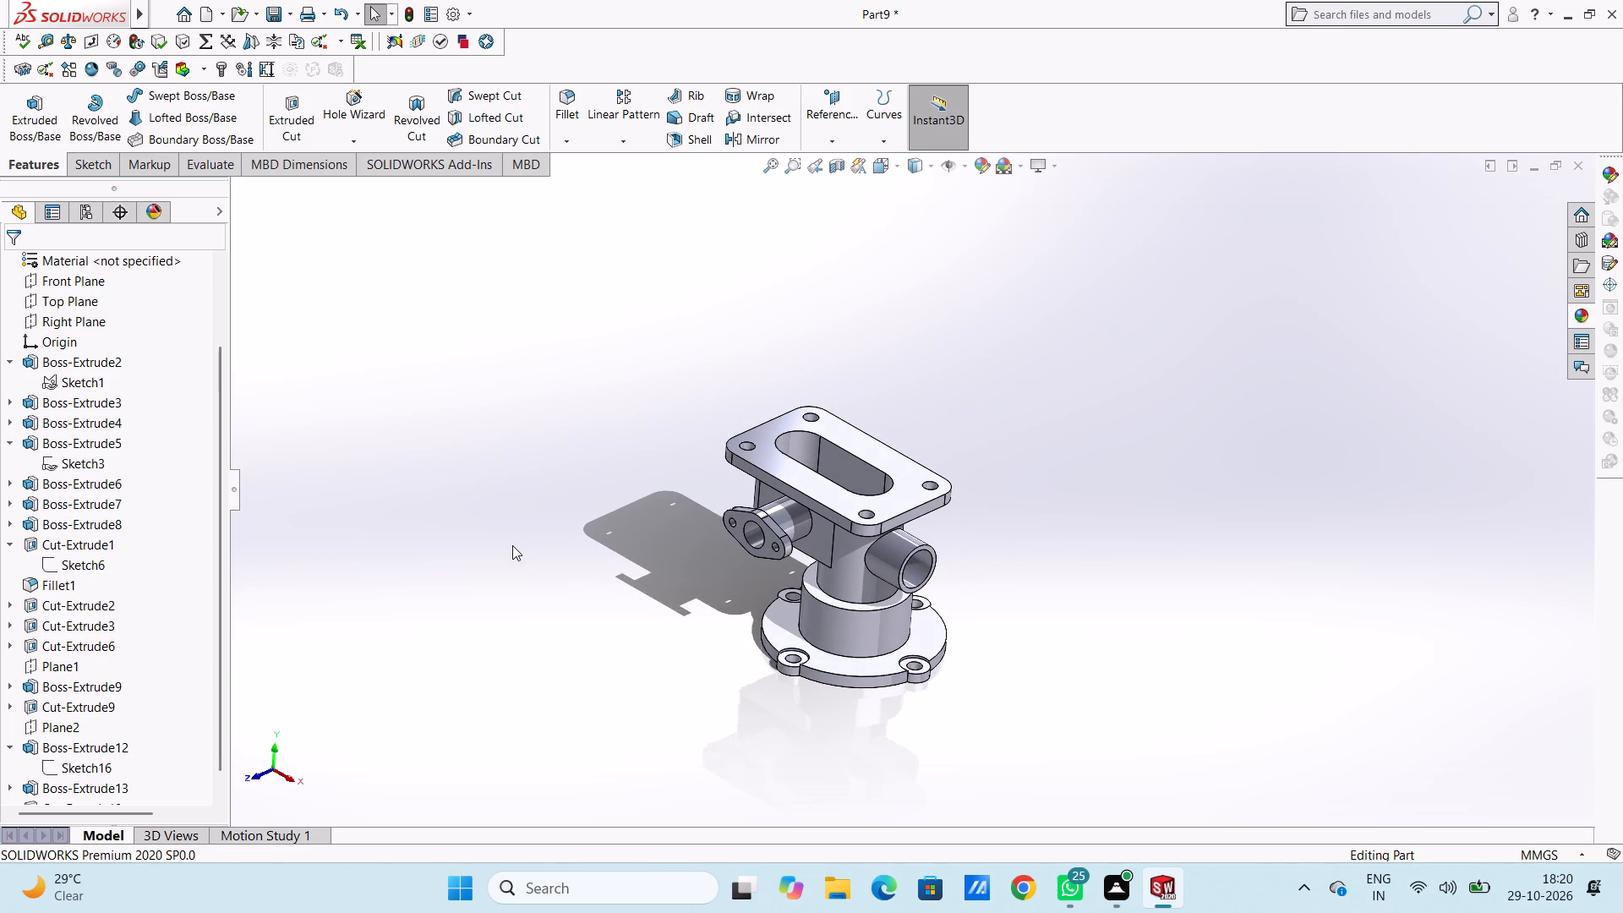
{"action": "middle_click_drag", "start_coordinate": [702, 649], "coordinate": [700, 648]}
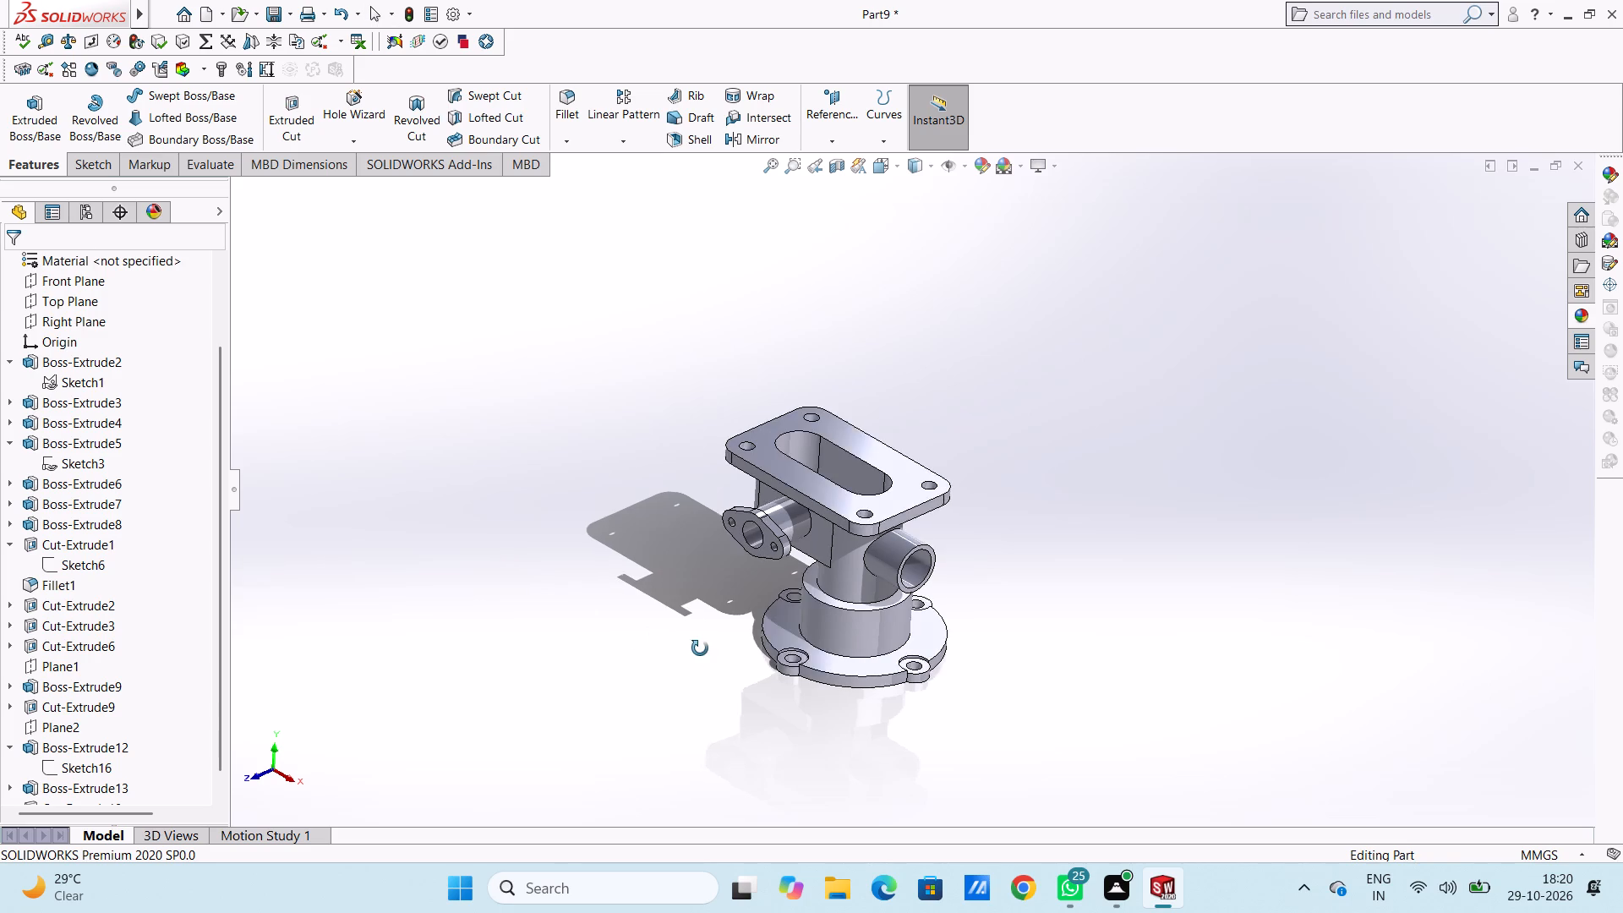
{"action": "middle_click_drag", "start_coordinate": [700, 648], "coordinate": [957, 586]}
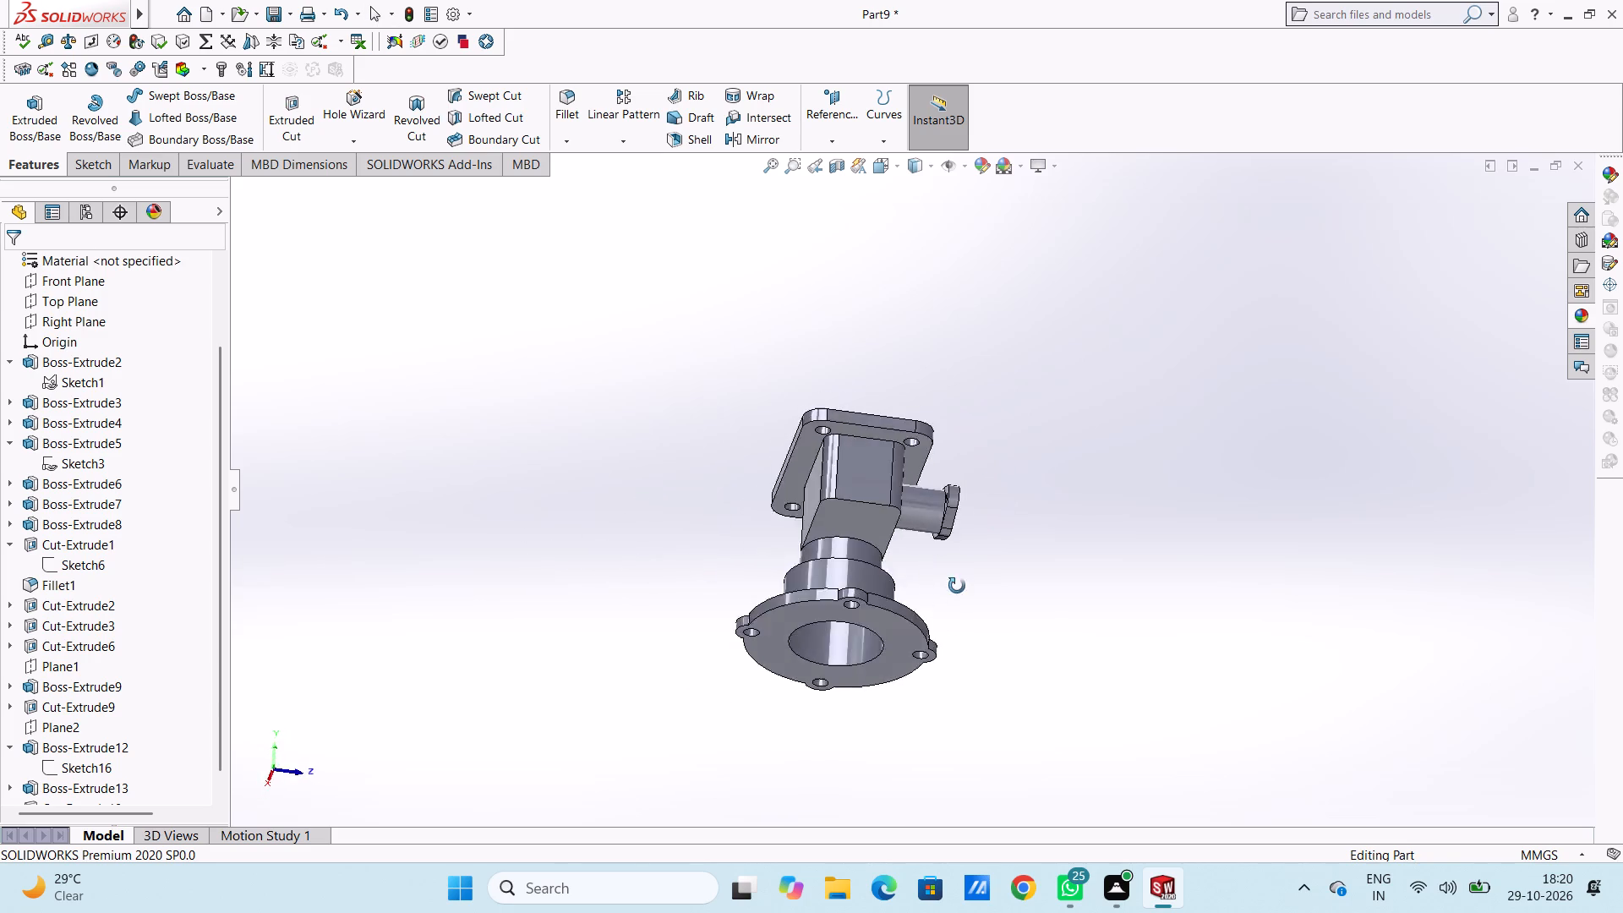
{"action": "middle_click_drag", "start_coordinate": [957, 586], "coordinate": [862, 604]}
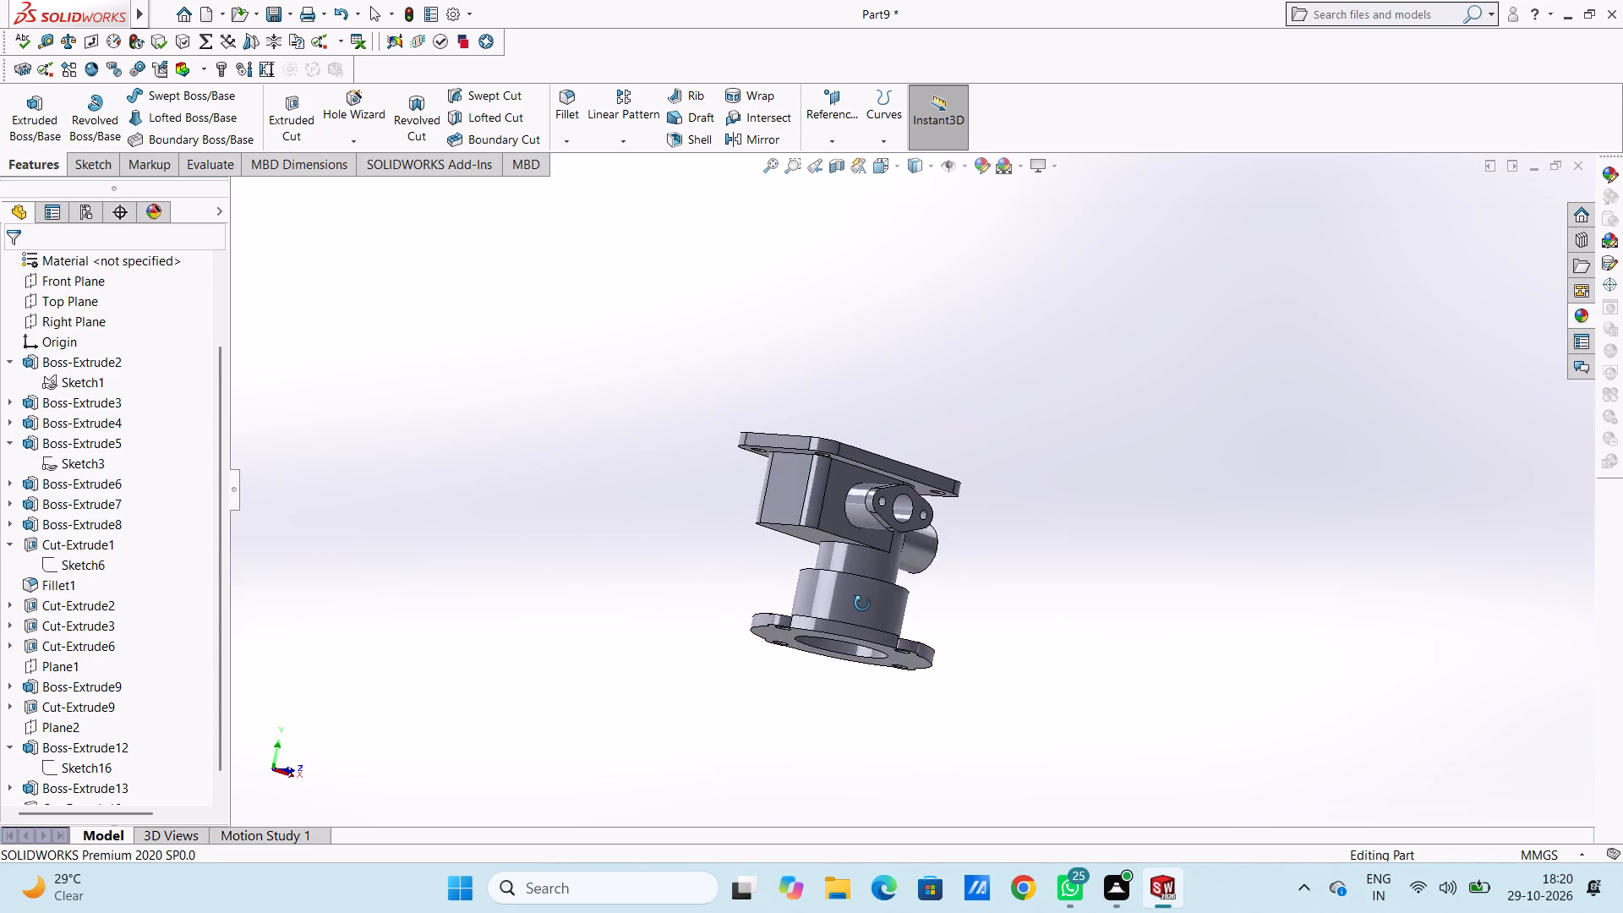
{"action": "middle_click_drag", "start_coordinate": [862, 604], "coordinate": [898, 624]}
{"action": "middle_click_drag", "start_coordinate": [497, 562], "coordinate": [499, 552]}
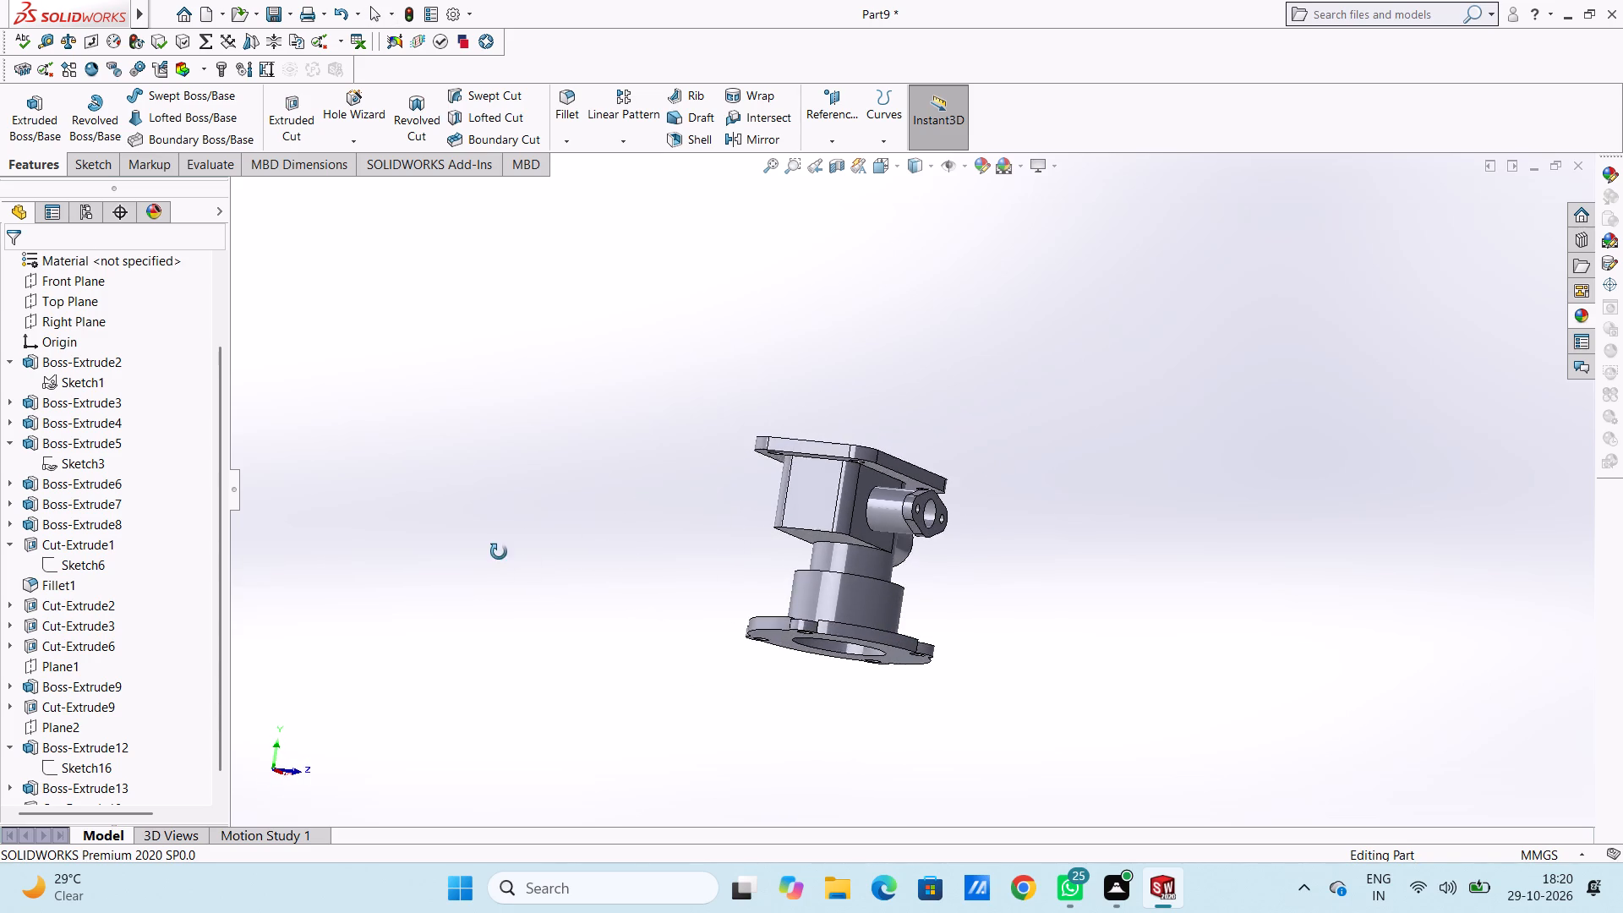
{"action": "middle_click_drag", "start_coordinate": [499, 552], "coordinate": [505, 504]}
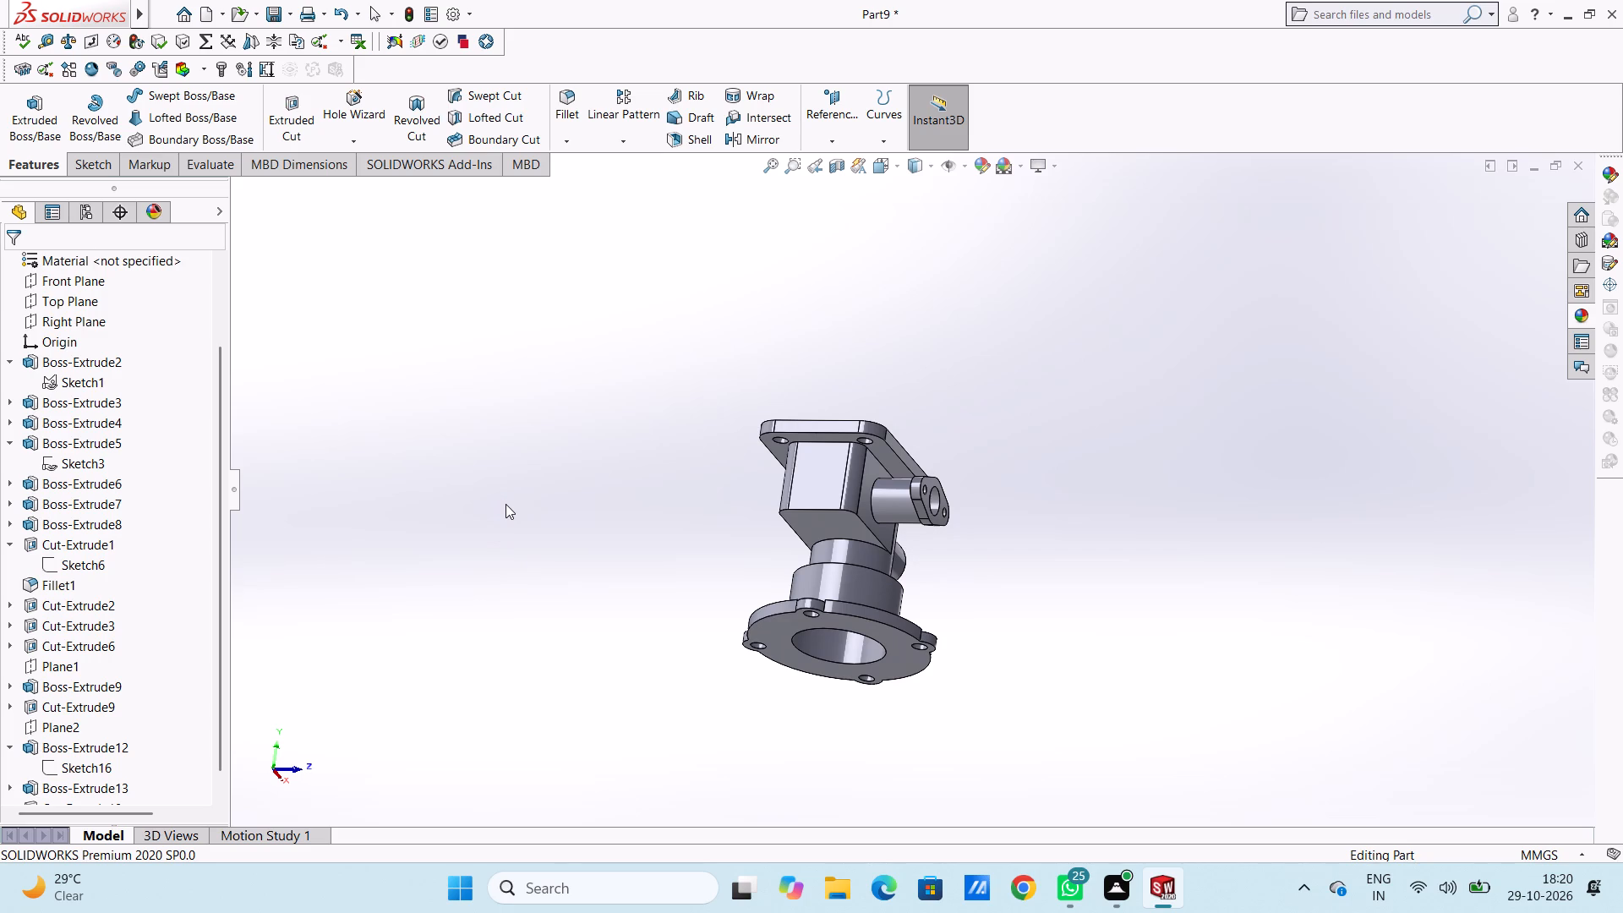
Sketch a closed rectangle of lines, about 10 mm by 62 mm, over the rounded end of the housing box's underside face.
{"action": "key", "text": "ctrl+6"}
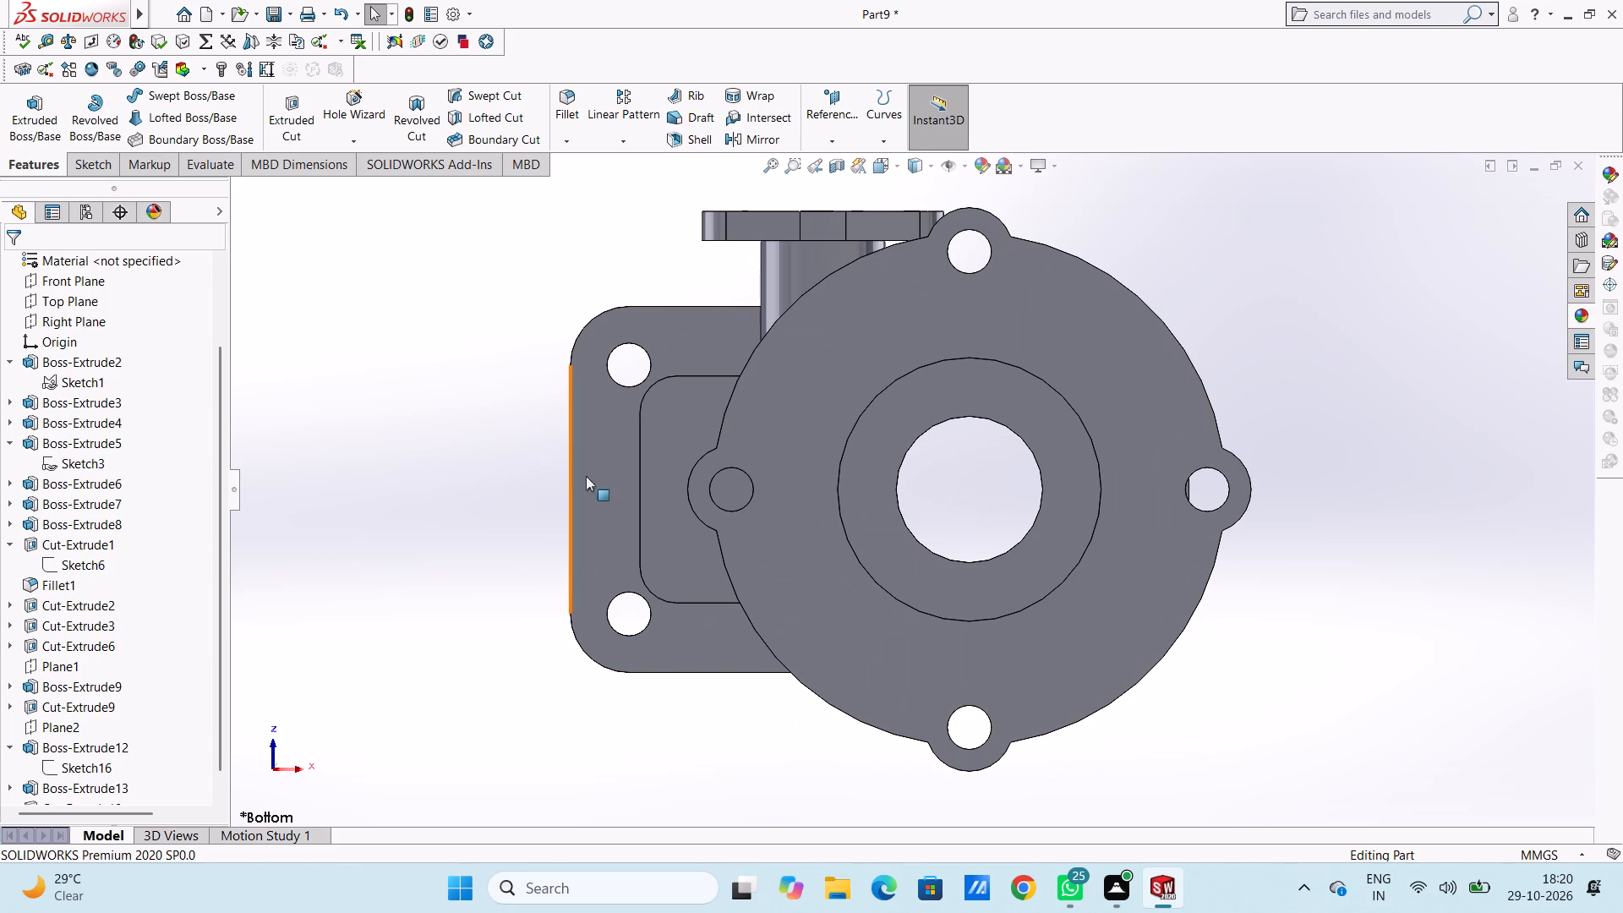
{"action": "left_click", "coordinate": [662, 423]}
{"action": "left_click", "coordinate": [733, 380]}
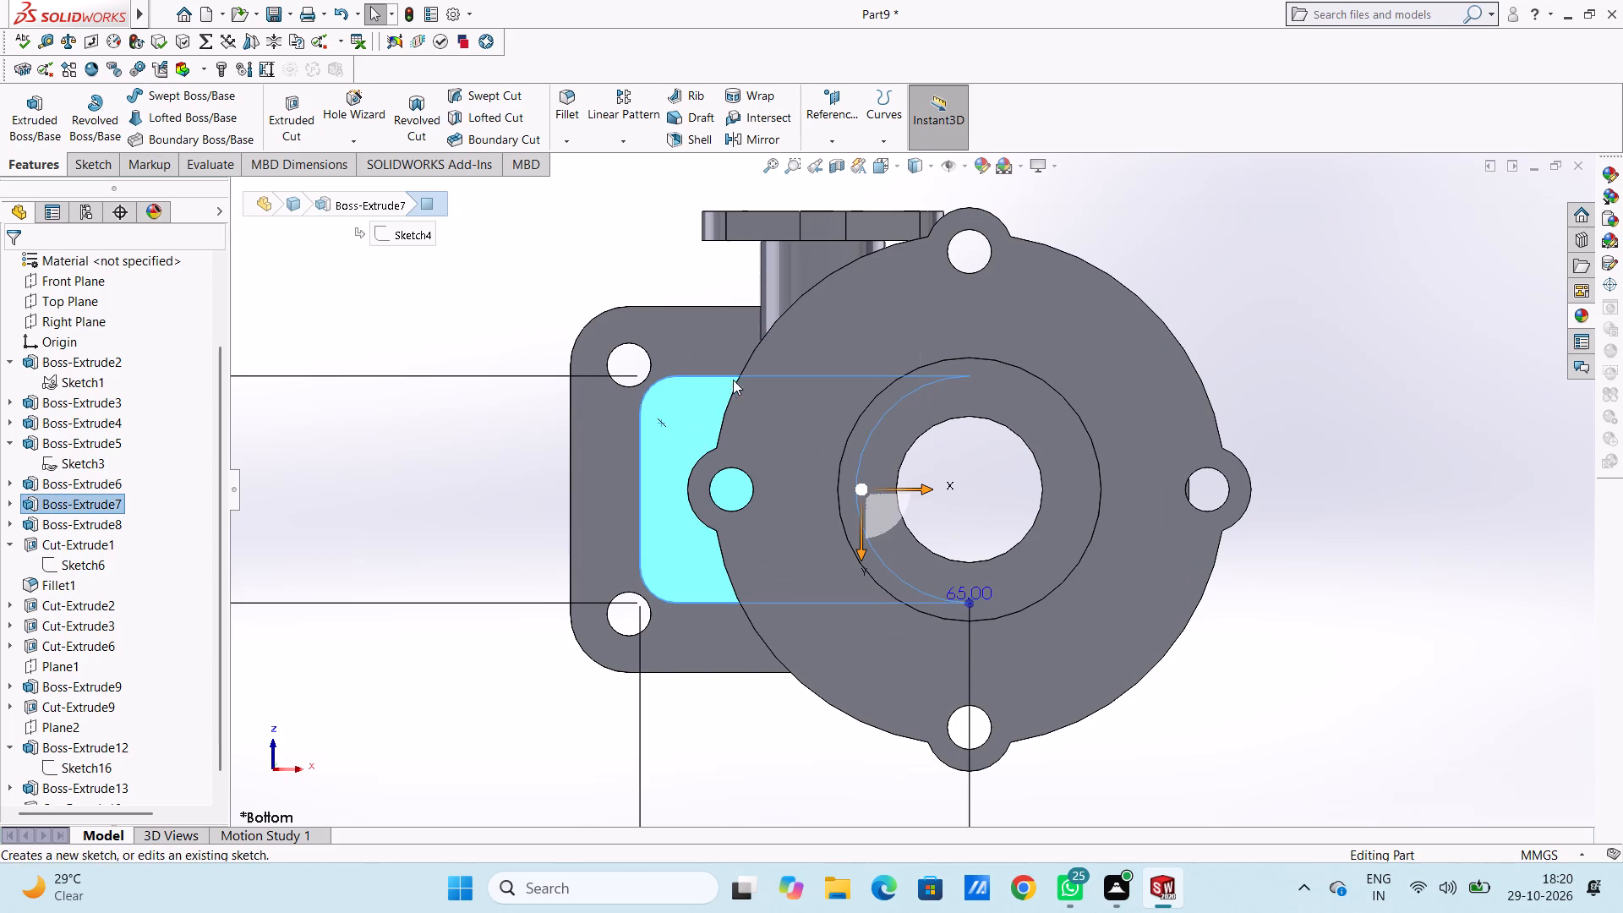
{"action": "left_click", "coordinate": [467, 370]}
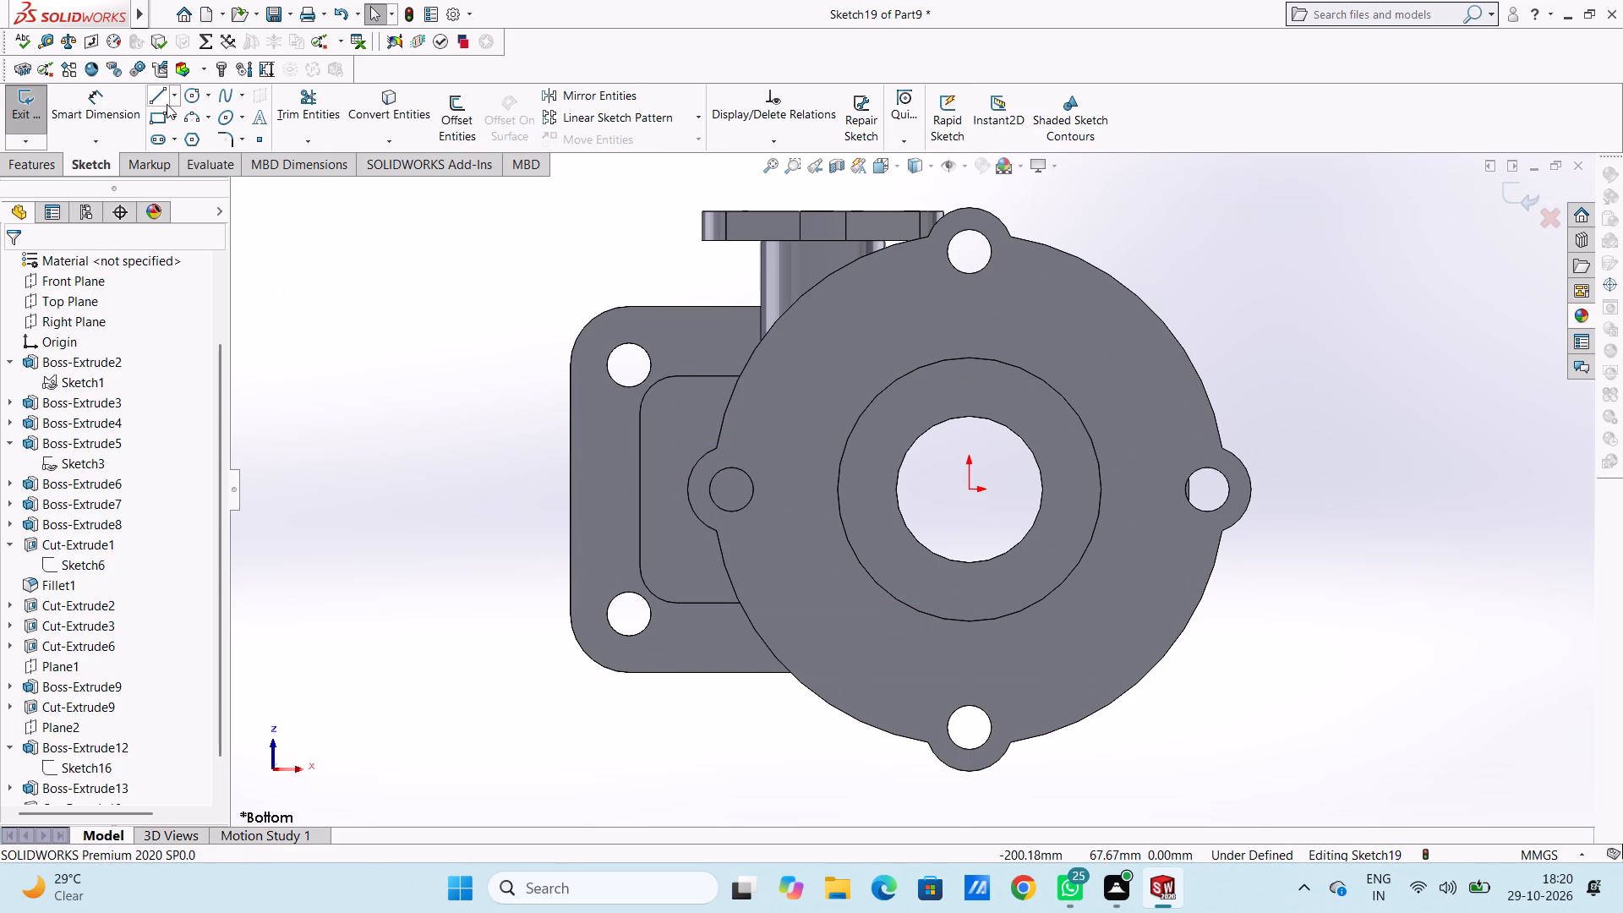
{"action": "left_click", "coordinate": [157, 97]}
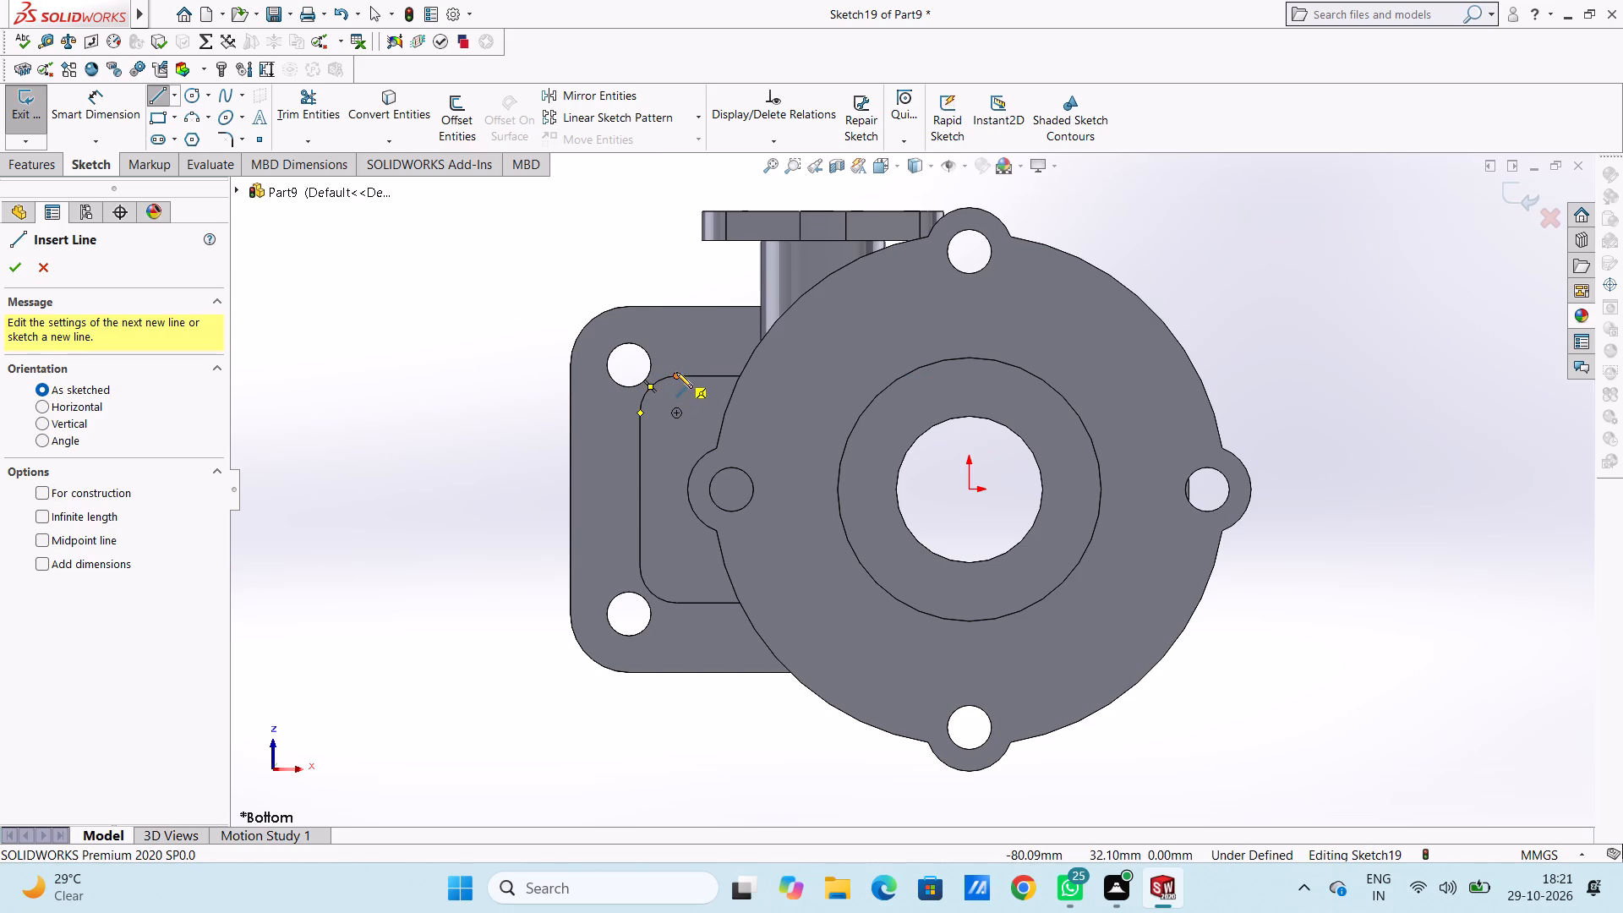
{"action": "left_click", "coordinate": [676, 372]}
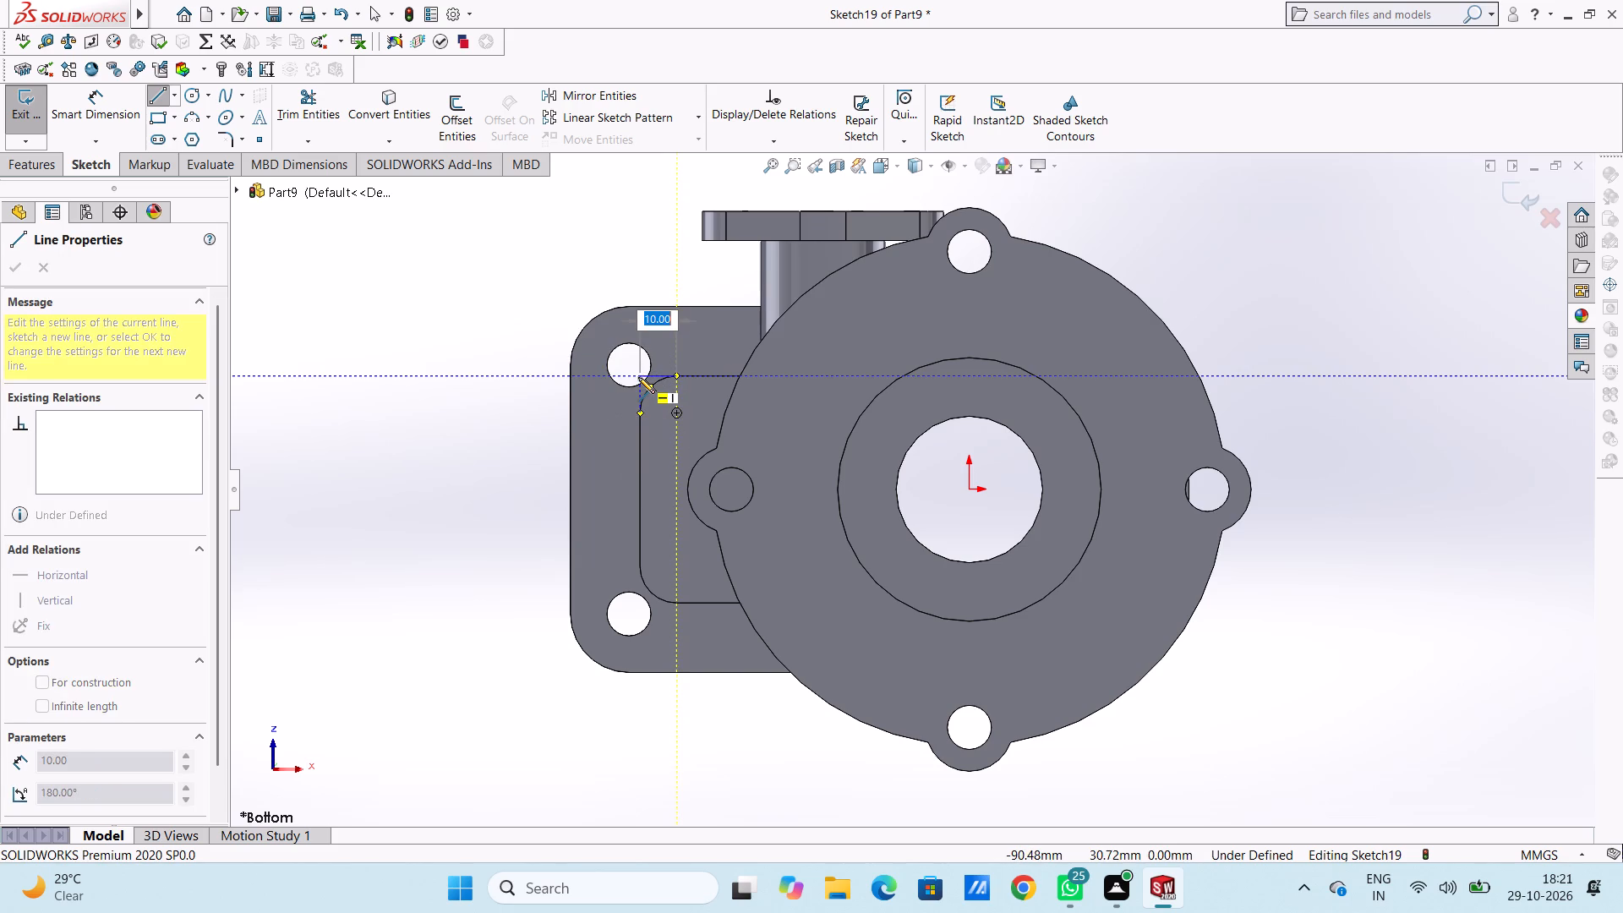
{"action": "left_click", "coordinate": [638, 377]}
{"action": "left_click", "coordinate": [643, 416]}
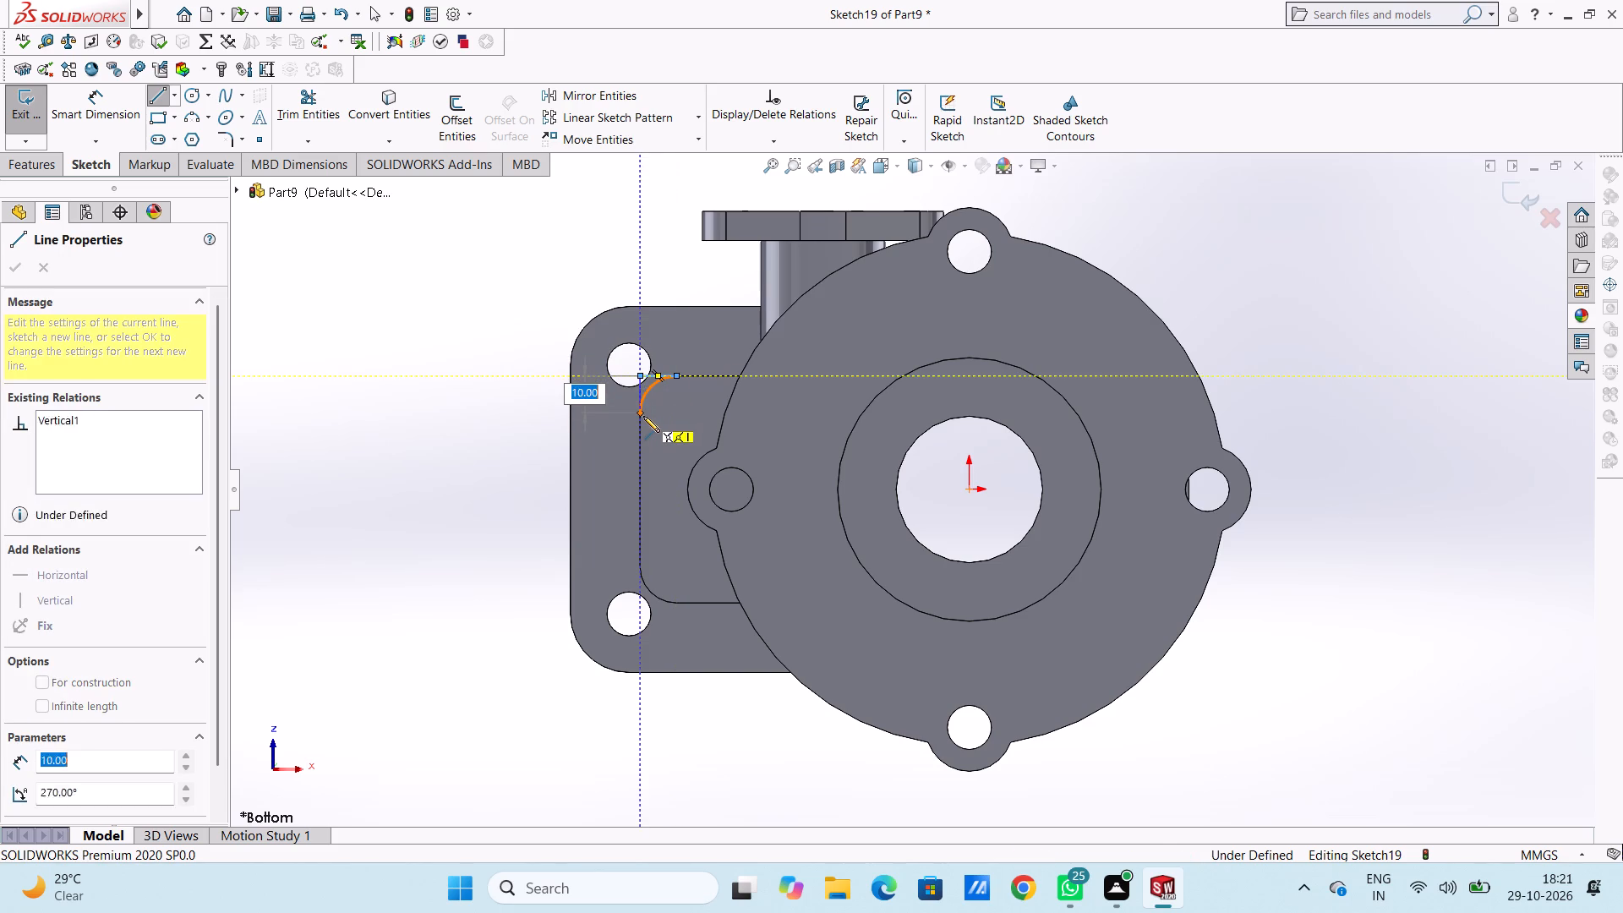
{"action": "left_click", "coordinate": [636, 607]}
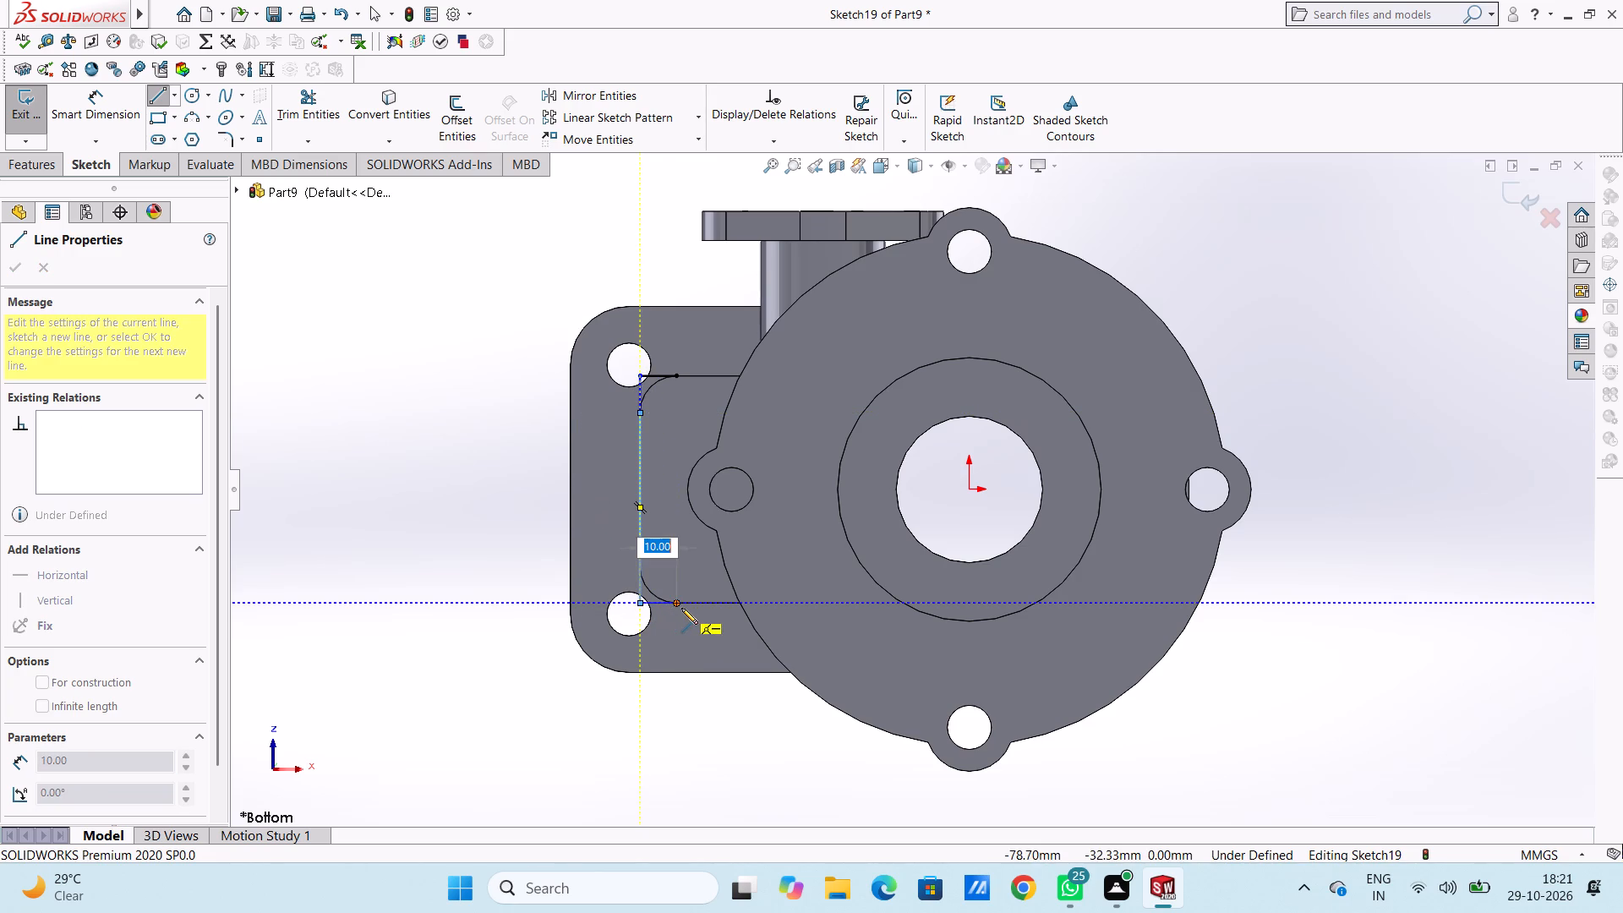
{"action": "left_click", "coordinate": [681, 608]}
{"action": "left_click", "coordinate": [678, 375]}
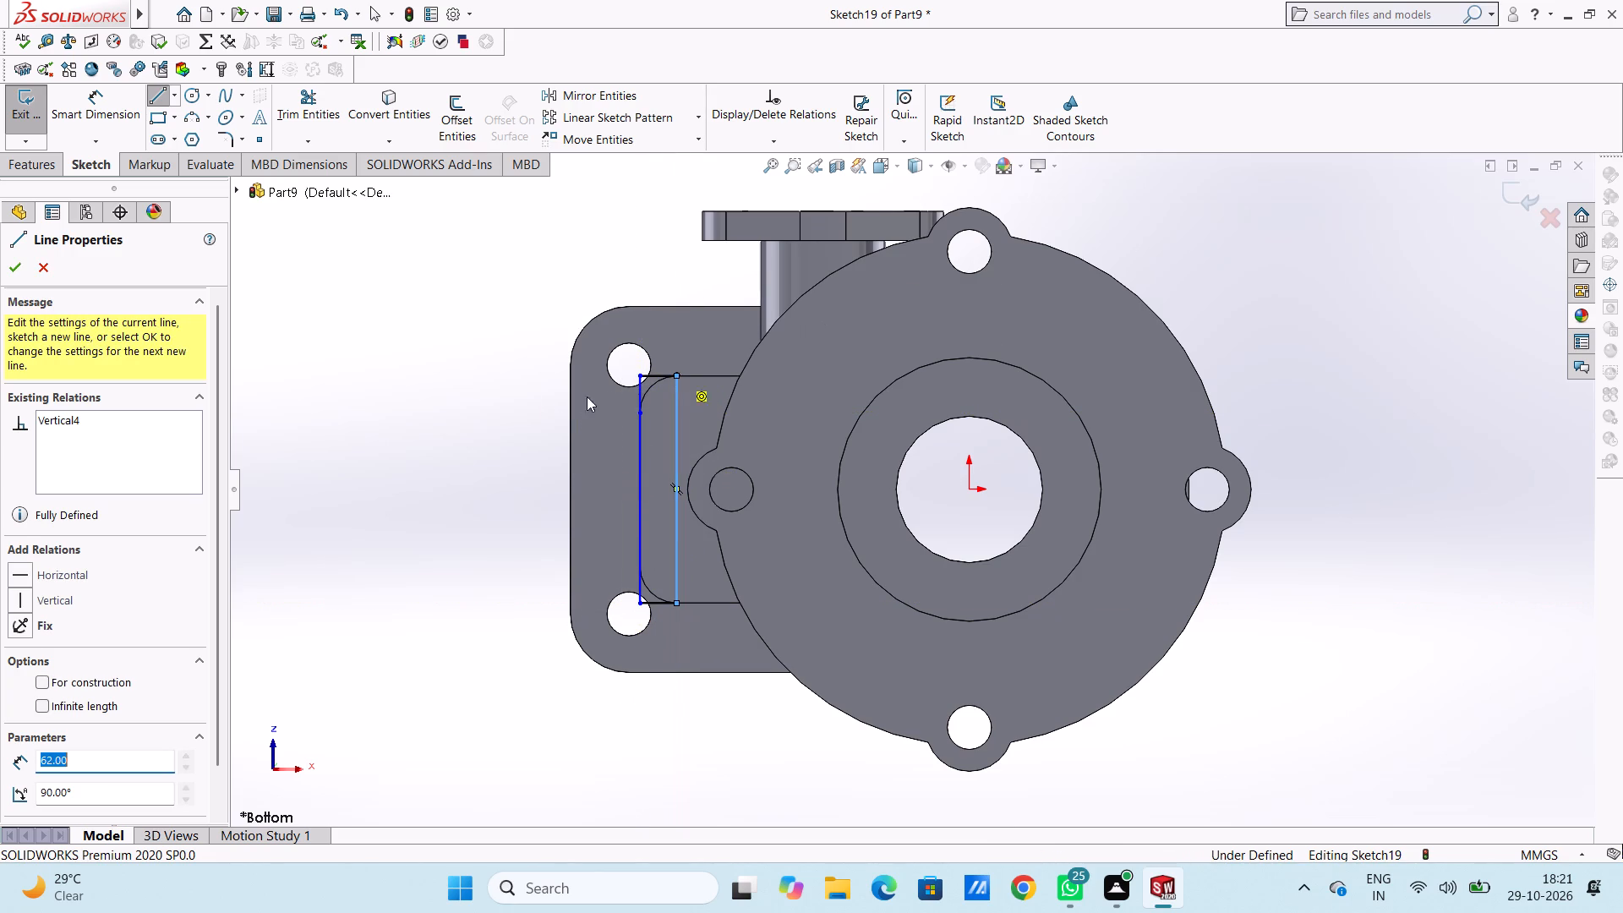
{"action": "right_click", "coordinate": [456, 298]}
{"action": "left_click", "coordinate": [463, 314]}
{"action": "left_click", "coordinate": [452, 342]}
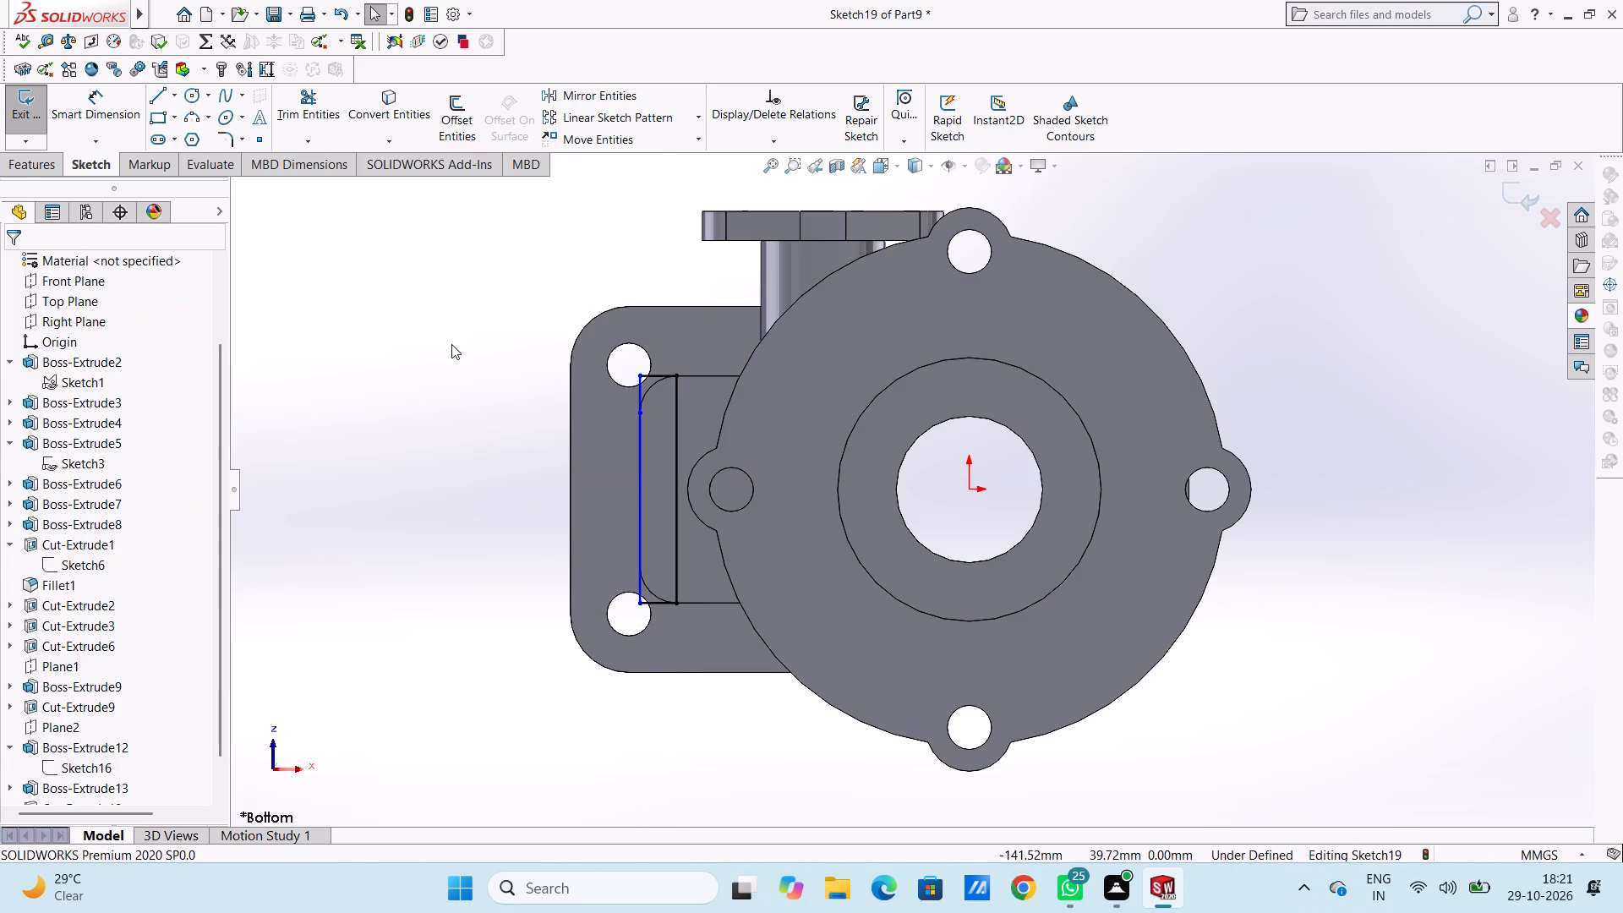
Dimension the short side of the rectangle.
{"action": "left_click", "coordinate": [131, 111]}
{"action": "scroll", "coordinate": [754, 389], "scroll_direction": "down", "scroll_amount": 1}
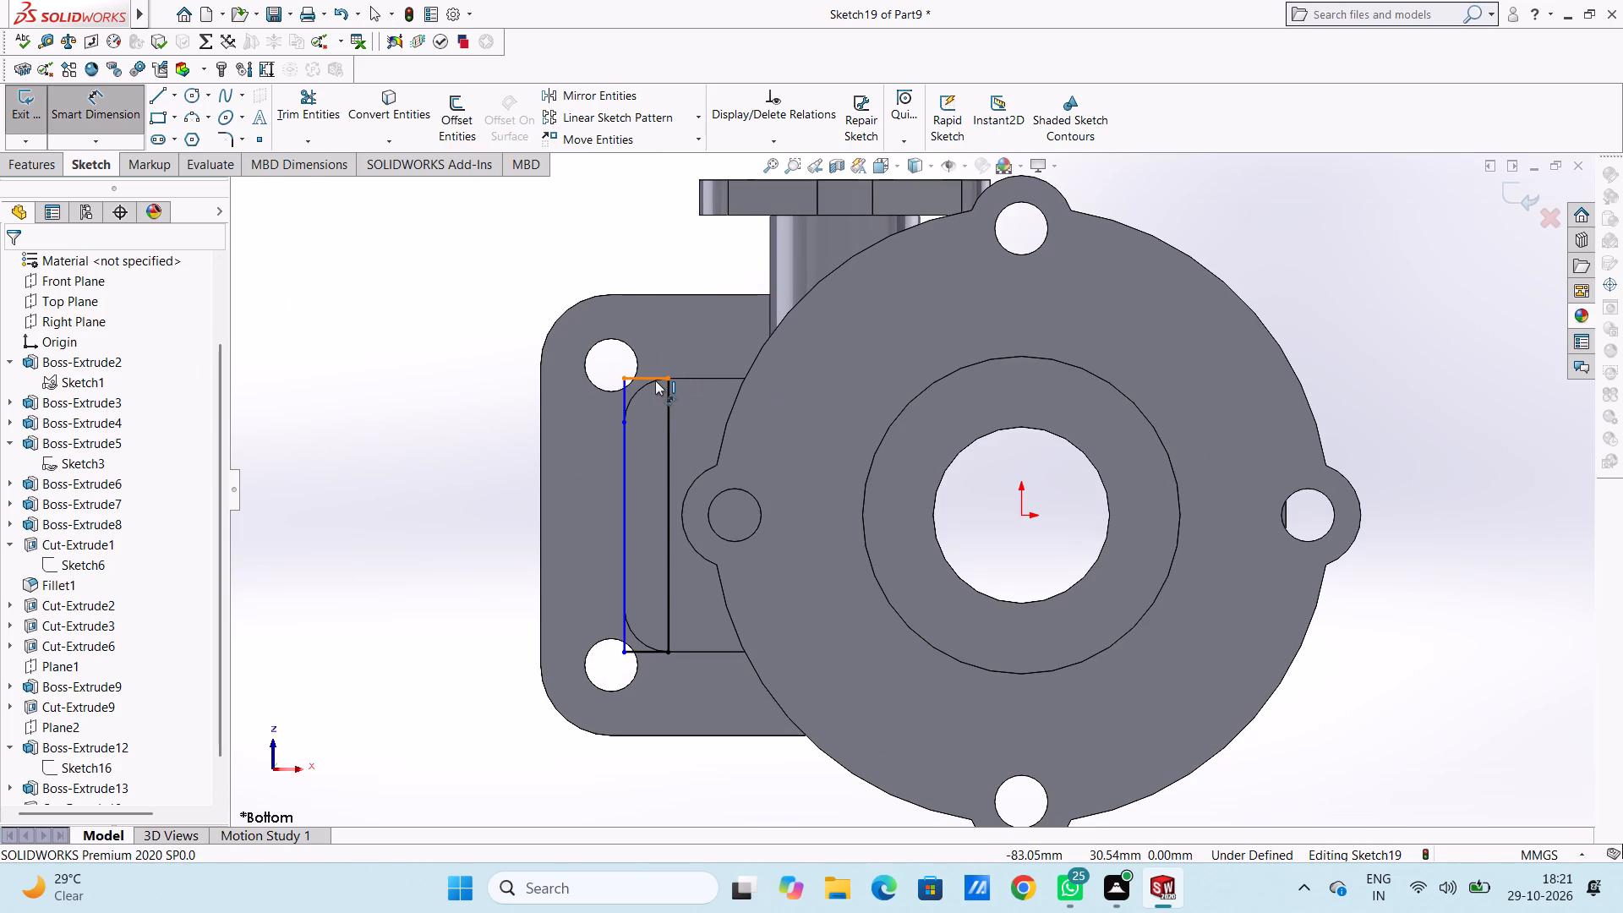
{"action": "left_click", "coordinate": [655, 380]}
{"action": "left_click", "coordinate": [523, 238]}
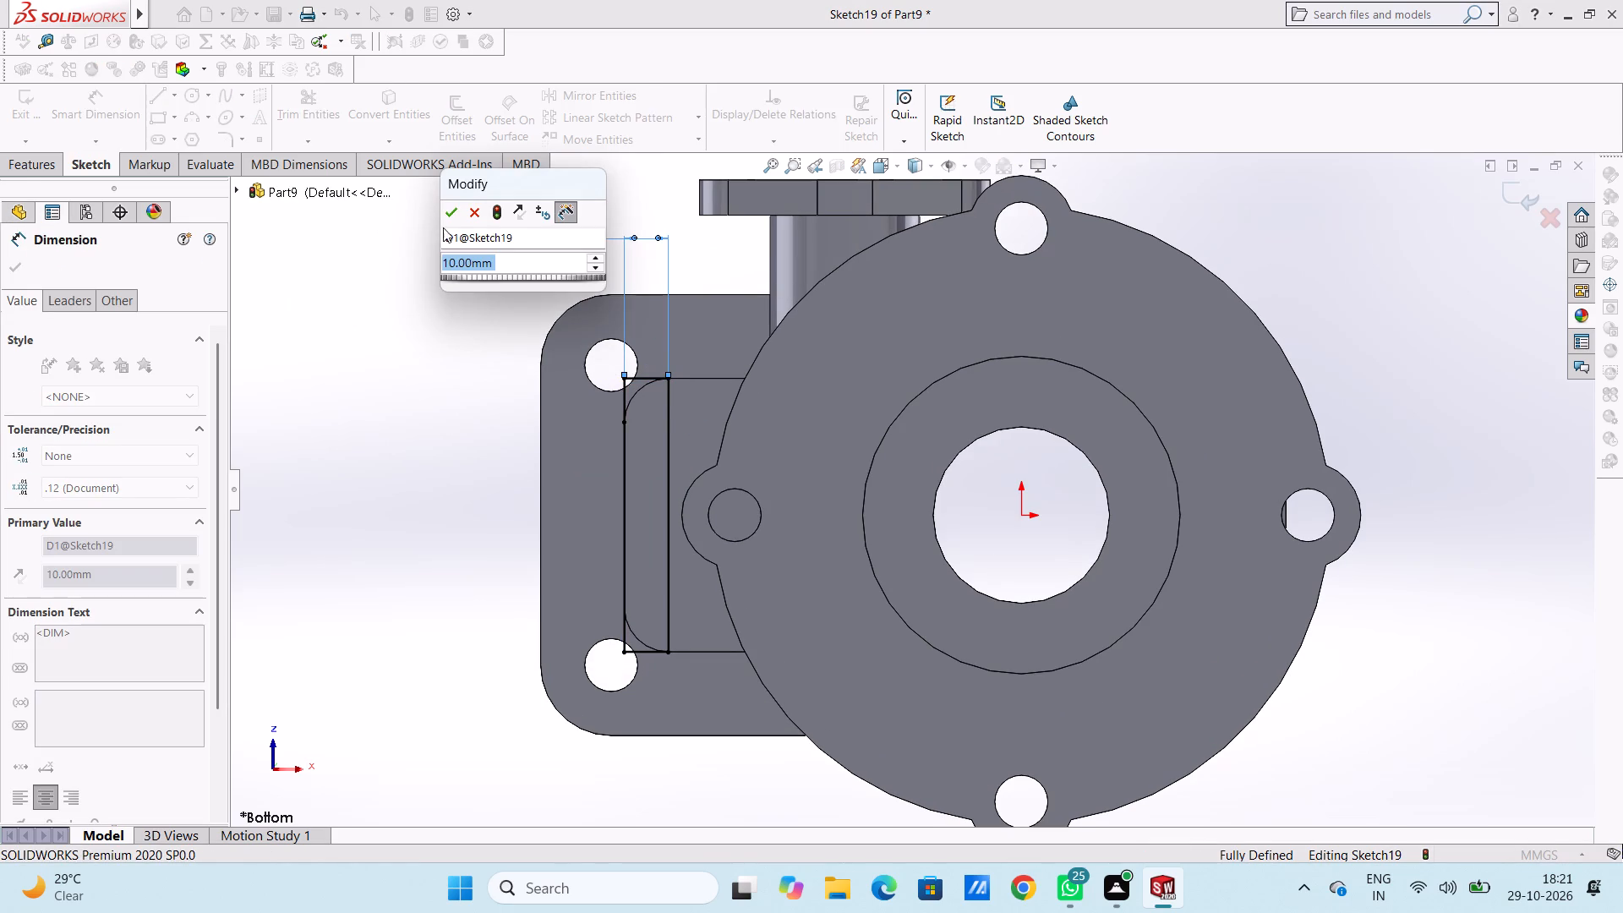
{"action": "left_click", "coordinate": [444, 215]}
{"action": "left_click", "coordinate": [380, 333]}
Extrude the rectangle as a merged boss in the reversed direction, up to the underside surface of the four-hole top flange.
{"action": "middle_click_drag", "start_coordinate": [419, 336], "coordinate": [441, 375]}
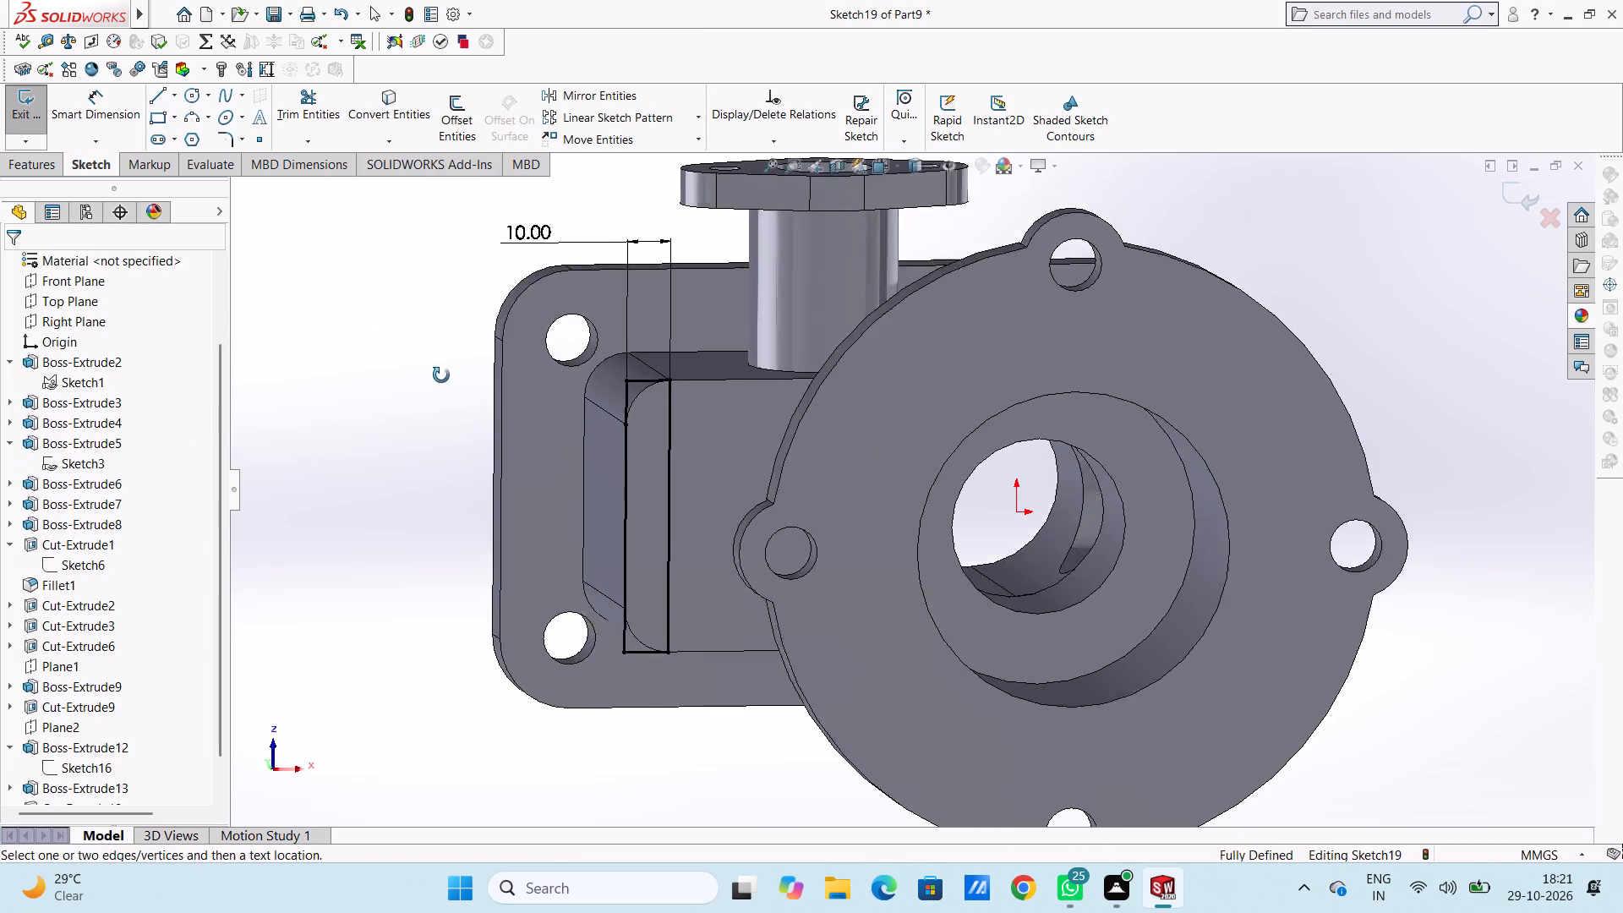
{"action": "middle_click_drag", "start_coordinate": [441, 375], "coordinate": [476, 413]}
{"action": "scroll", "coordinate": [483, 437], "scroll_direction": "up", "scroll_amount": 3}
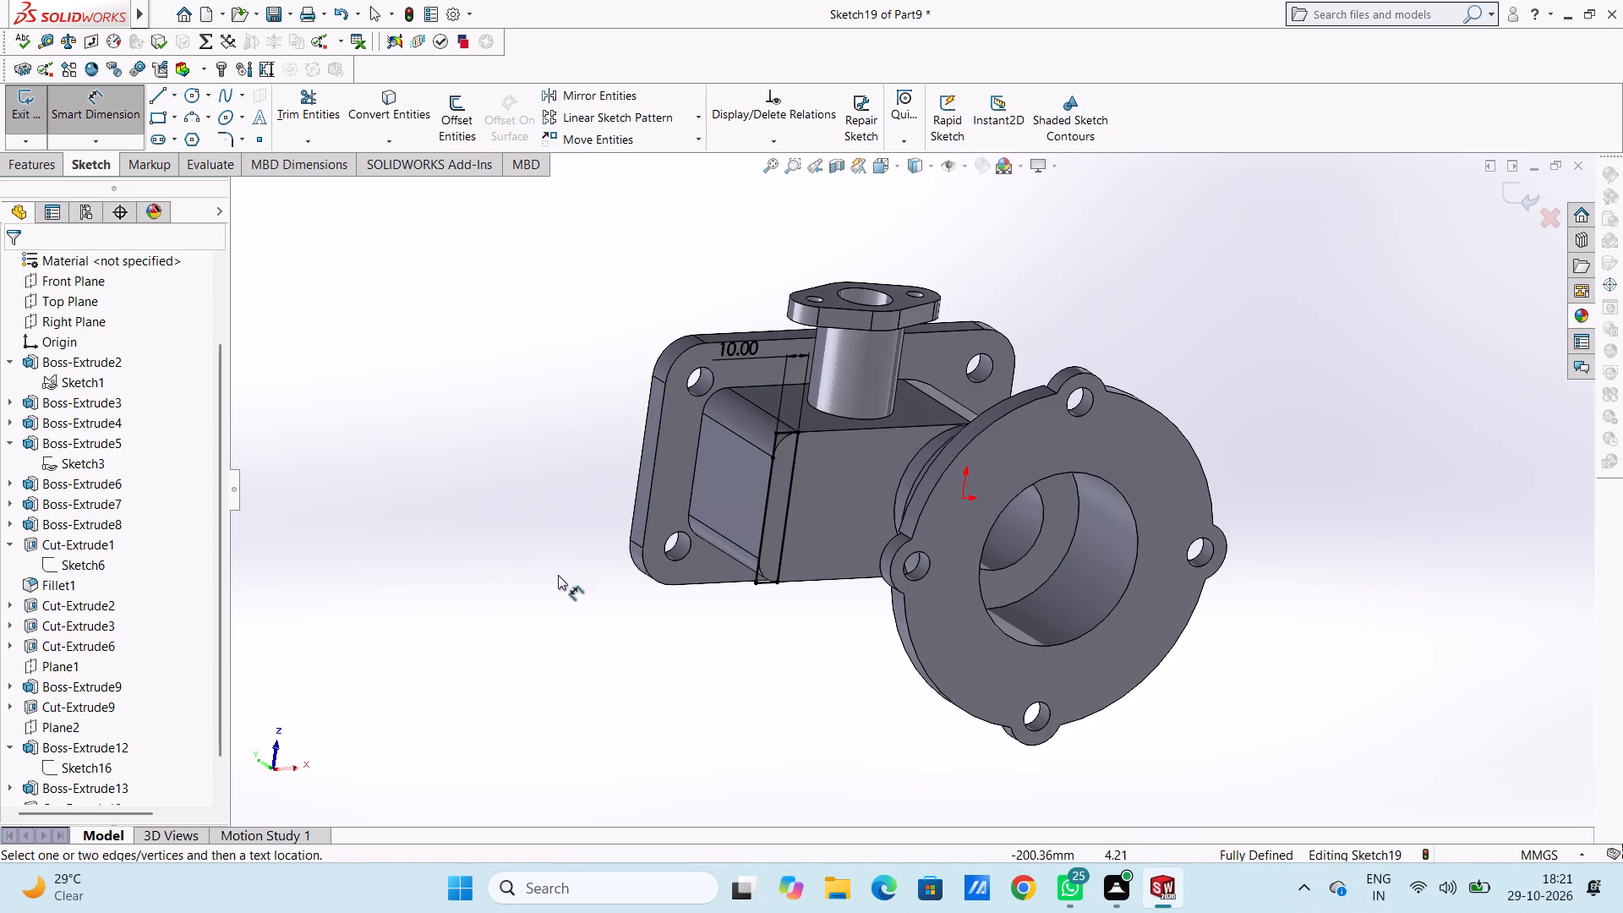
{"action": "left_click", "coordinate": [119, 100]}
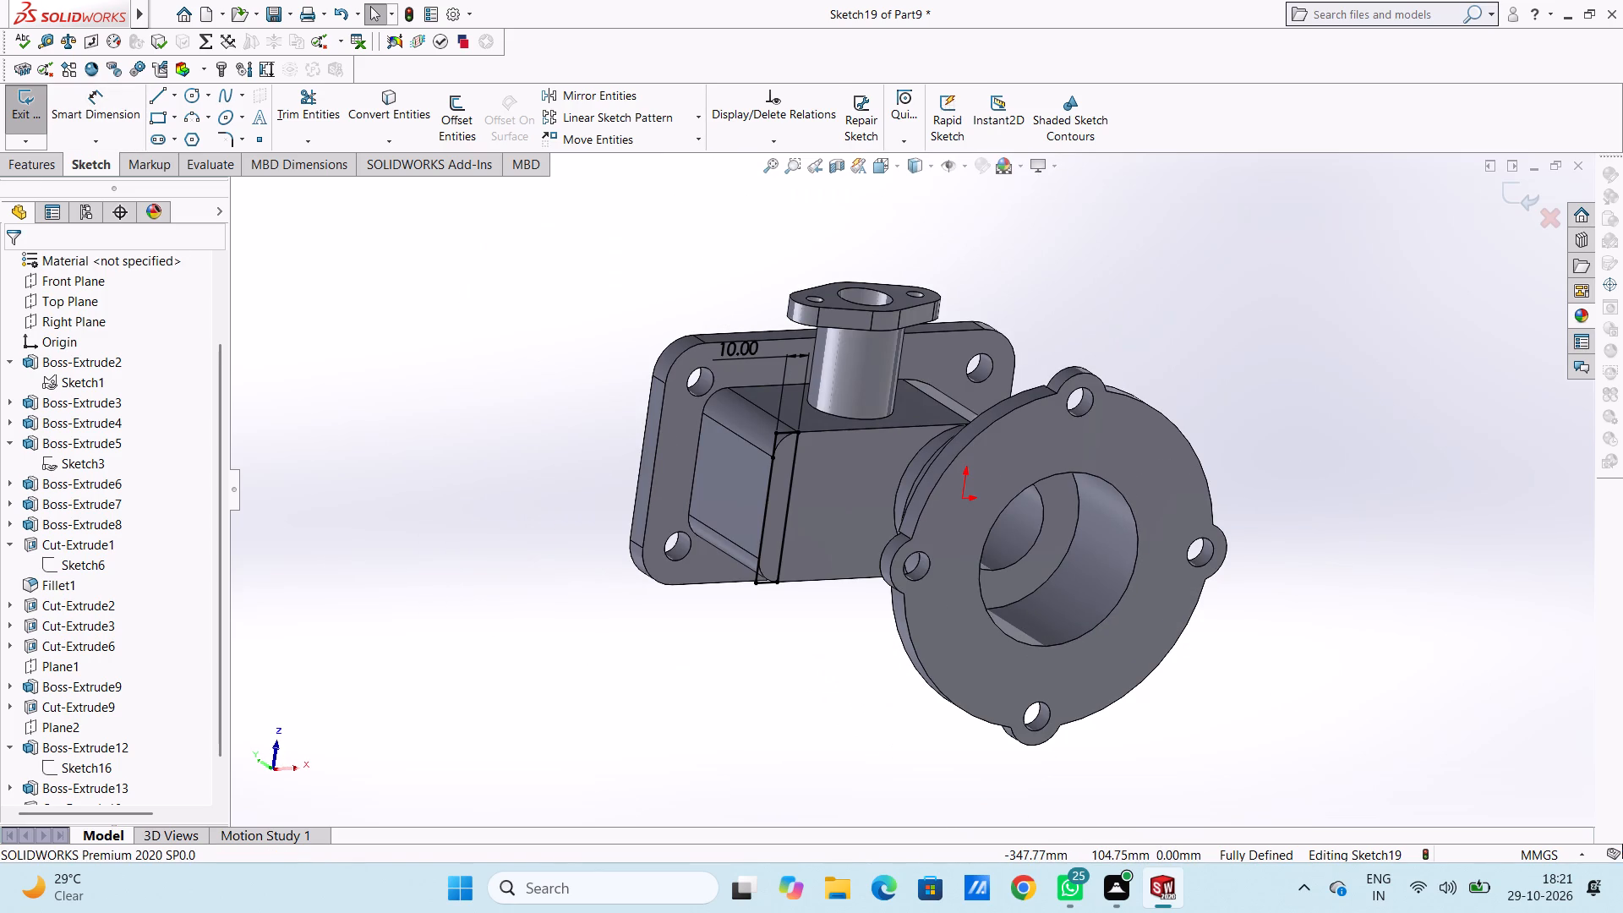
{"action": "left_click", "coordinate": [28, 175]}
{"action": "left_click", "coordinate": [38, 138]}
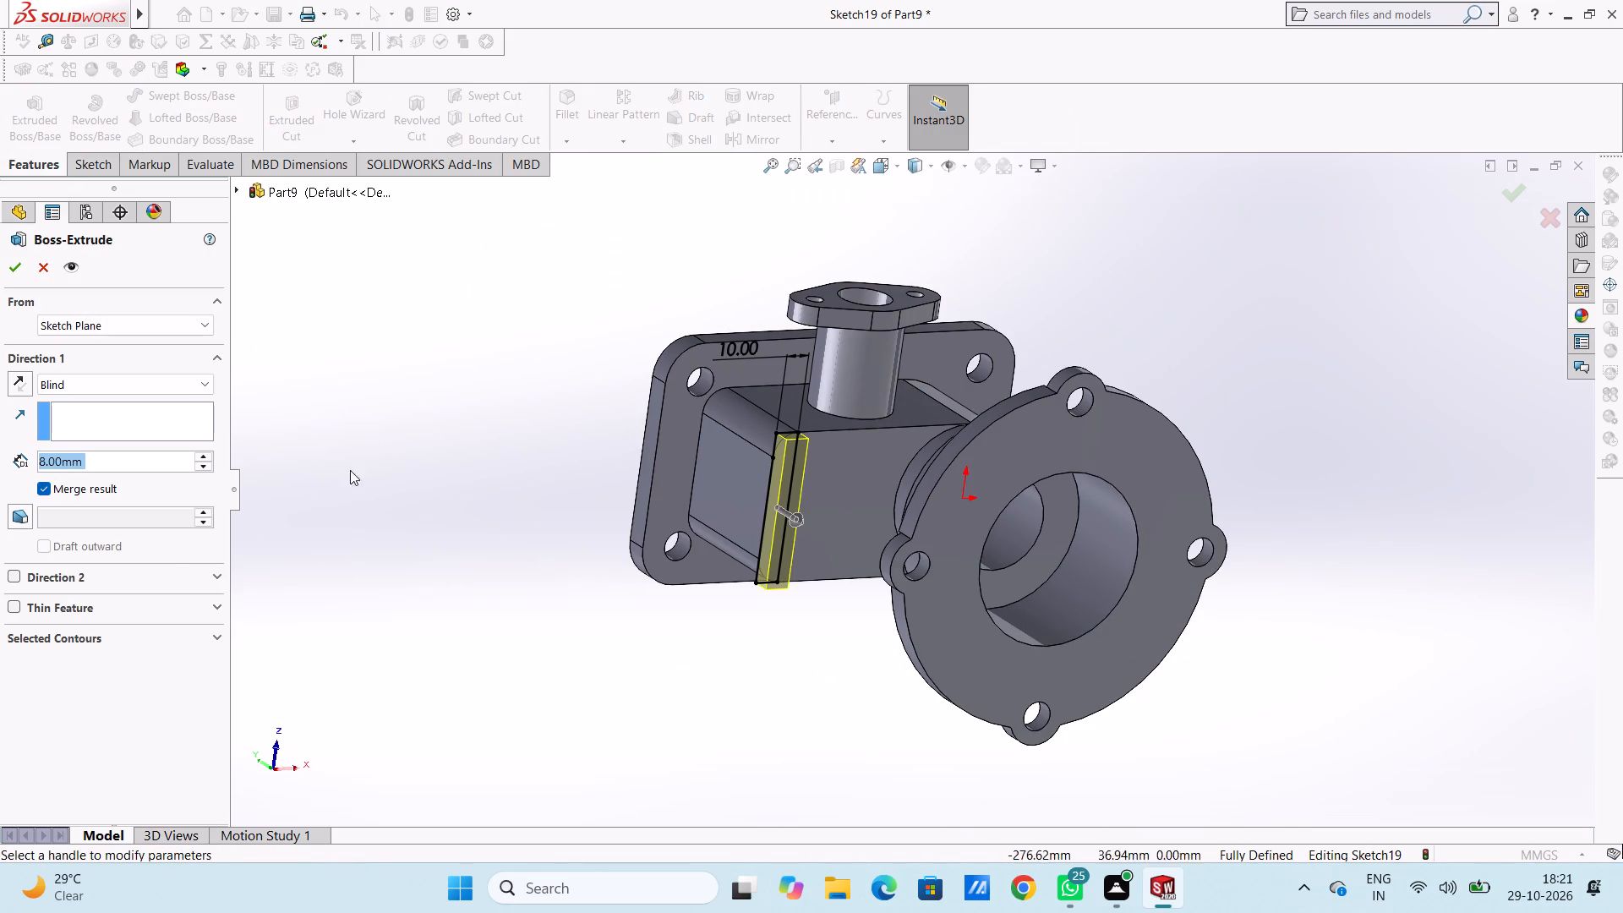
{"action": "left_click", "coordinate": [23, 382]}
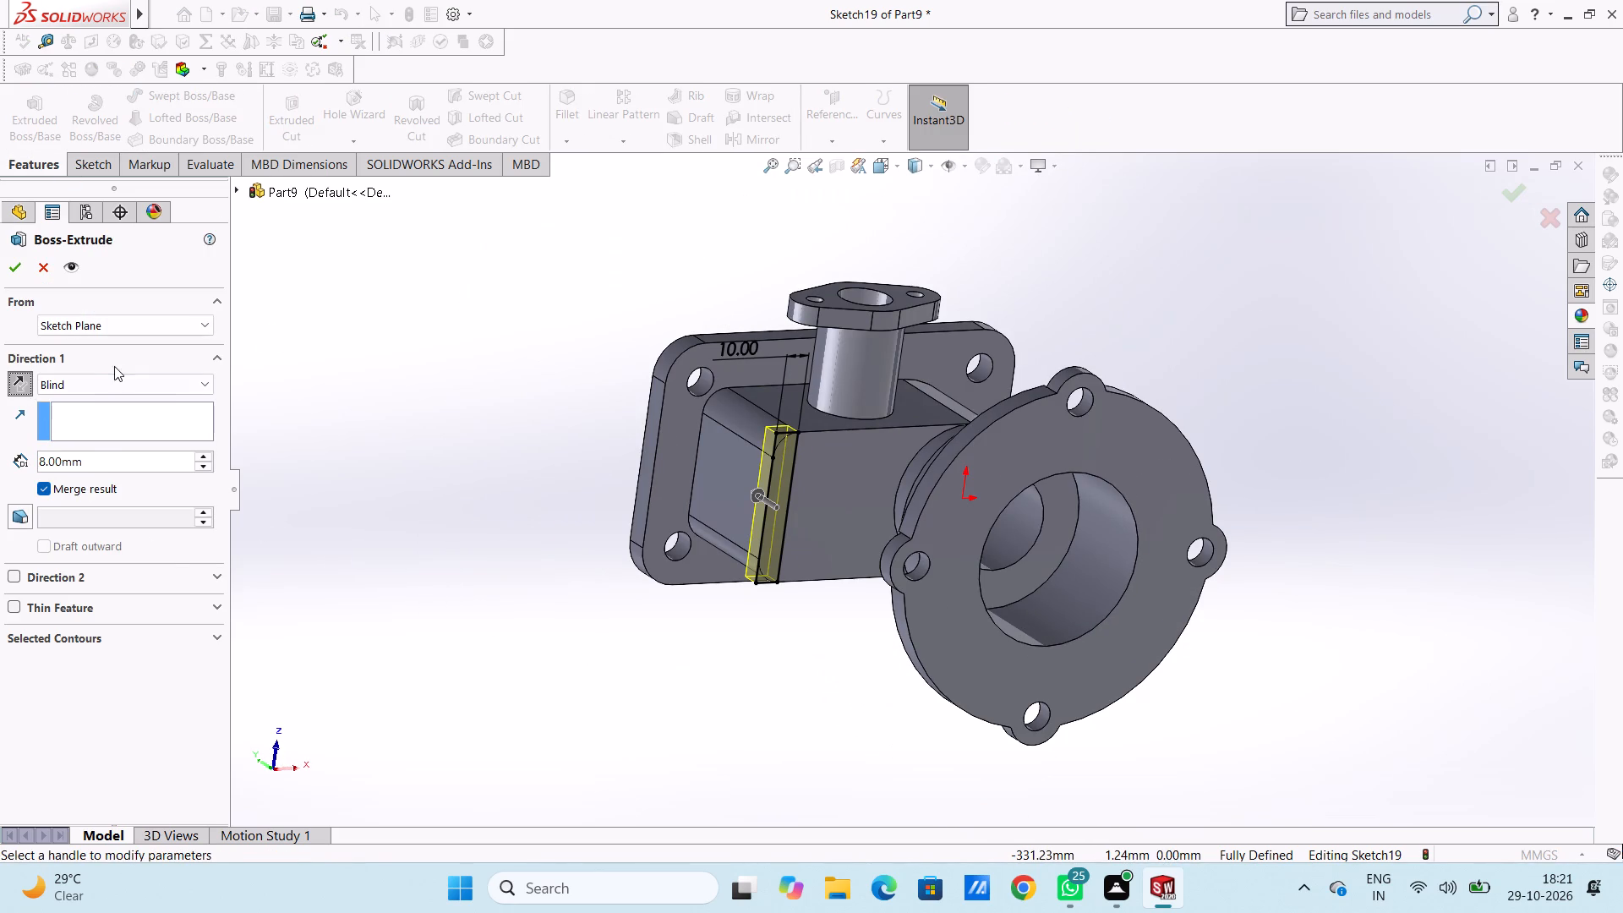
{"action": "left_click", "coordinate": [123, 387]}
{"action": "left_click", "coordinate": [132, 459]}
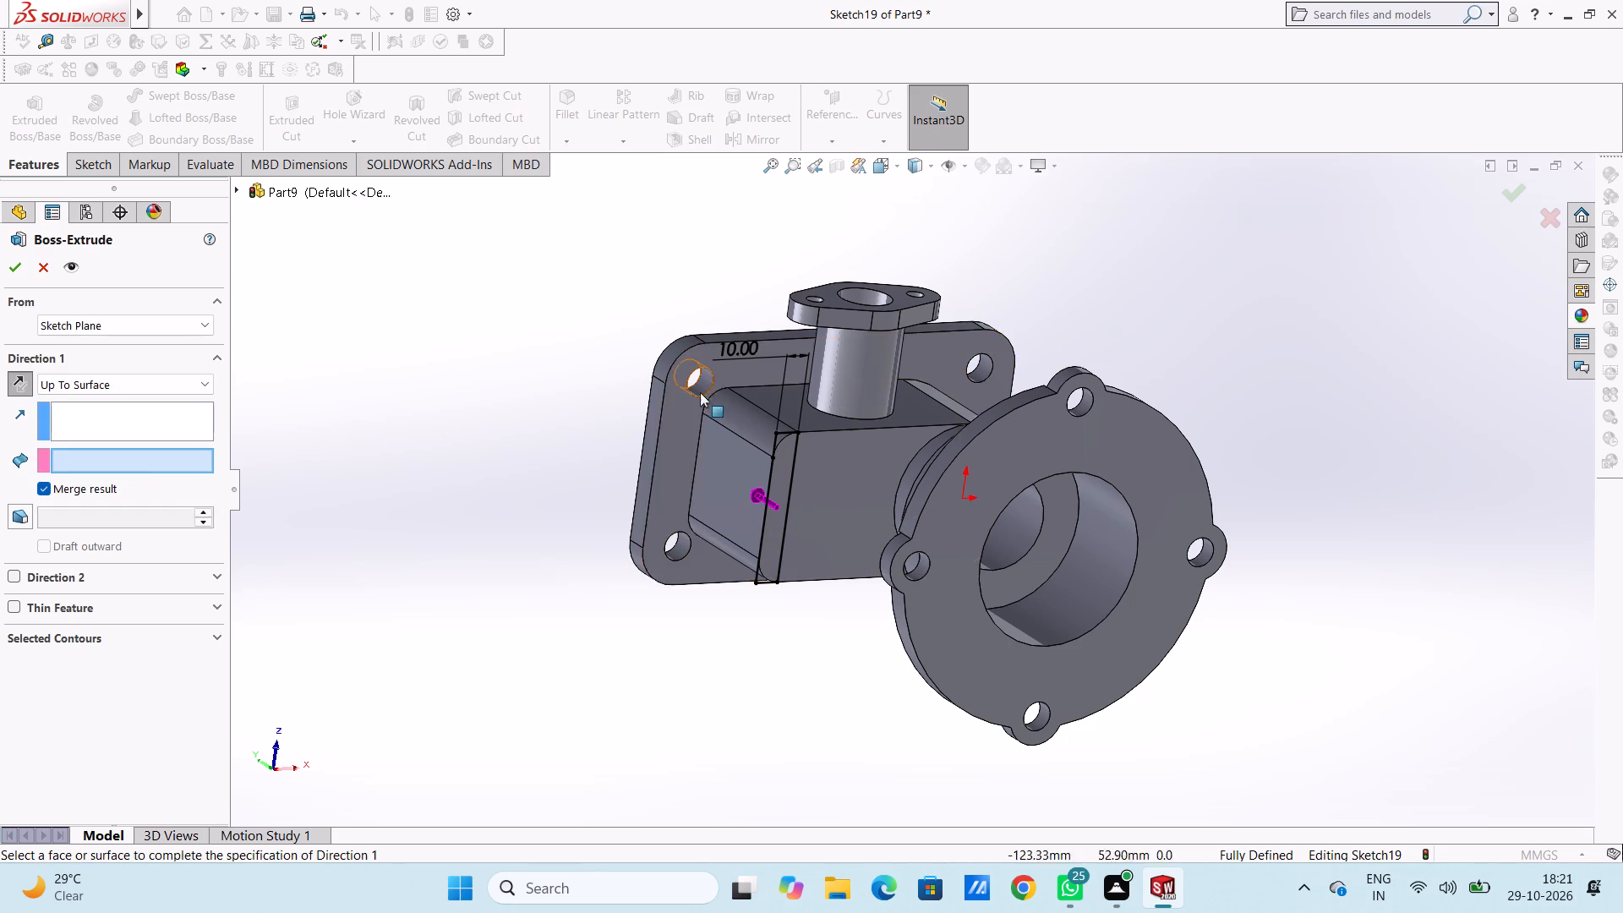
{"action": "left_click", "coordinate": [686, 429]}
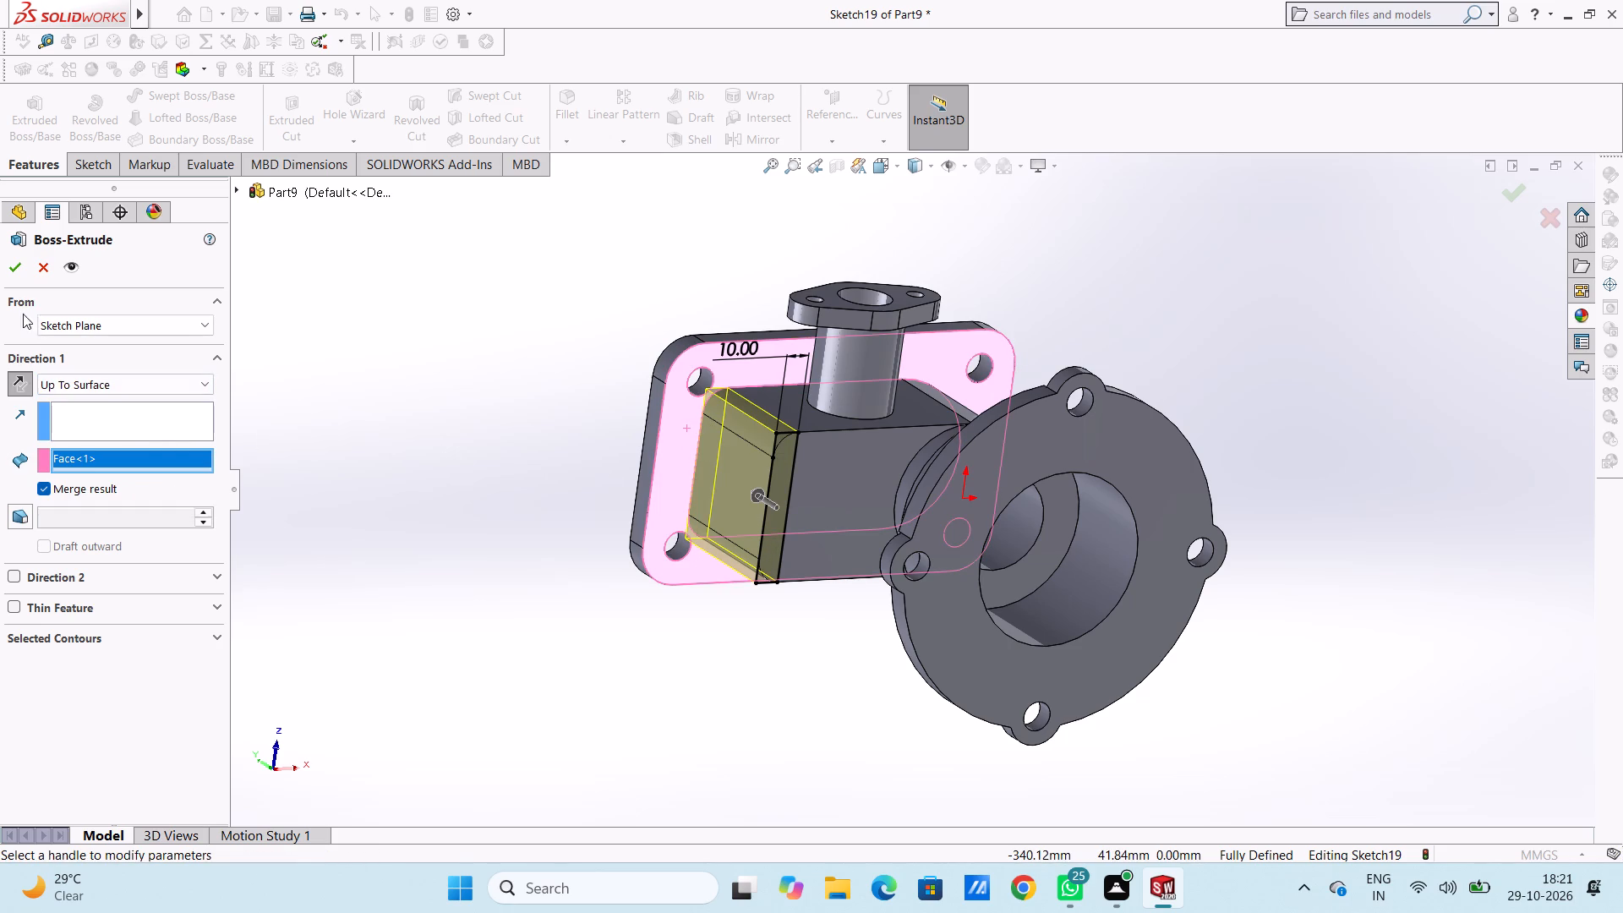
{"action": "left_click", "coordinate": [16, 262]}
{"action": "left_click", "coordinate": [350, 402]}
Fillet the housing box's two outer vertical edges, trying radii of 25, 28, 29 and 30 mm before applying 31 mm.
{"action": "middle_click_drag", "start_coordinate": [421, 389], "coordinate": [420, 595]}
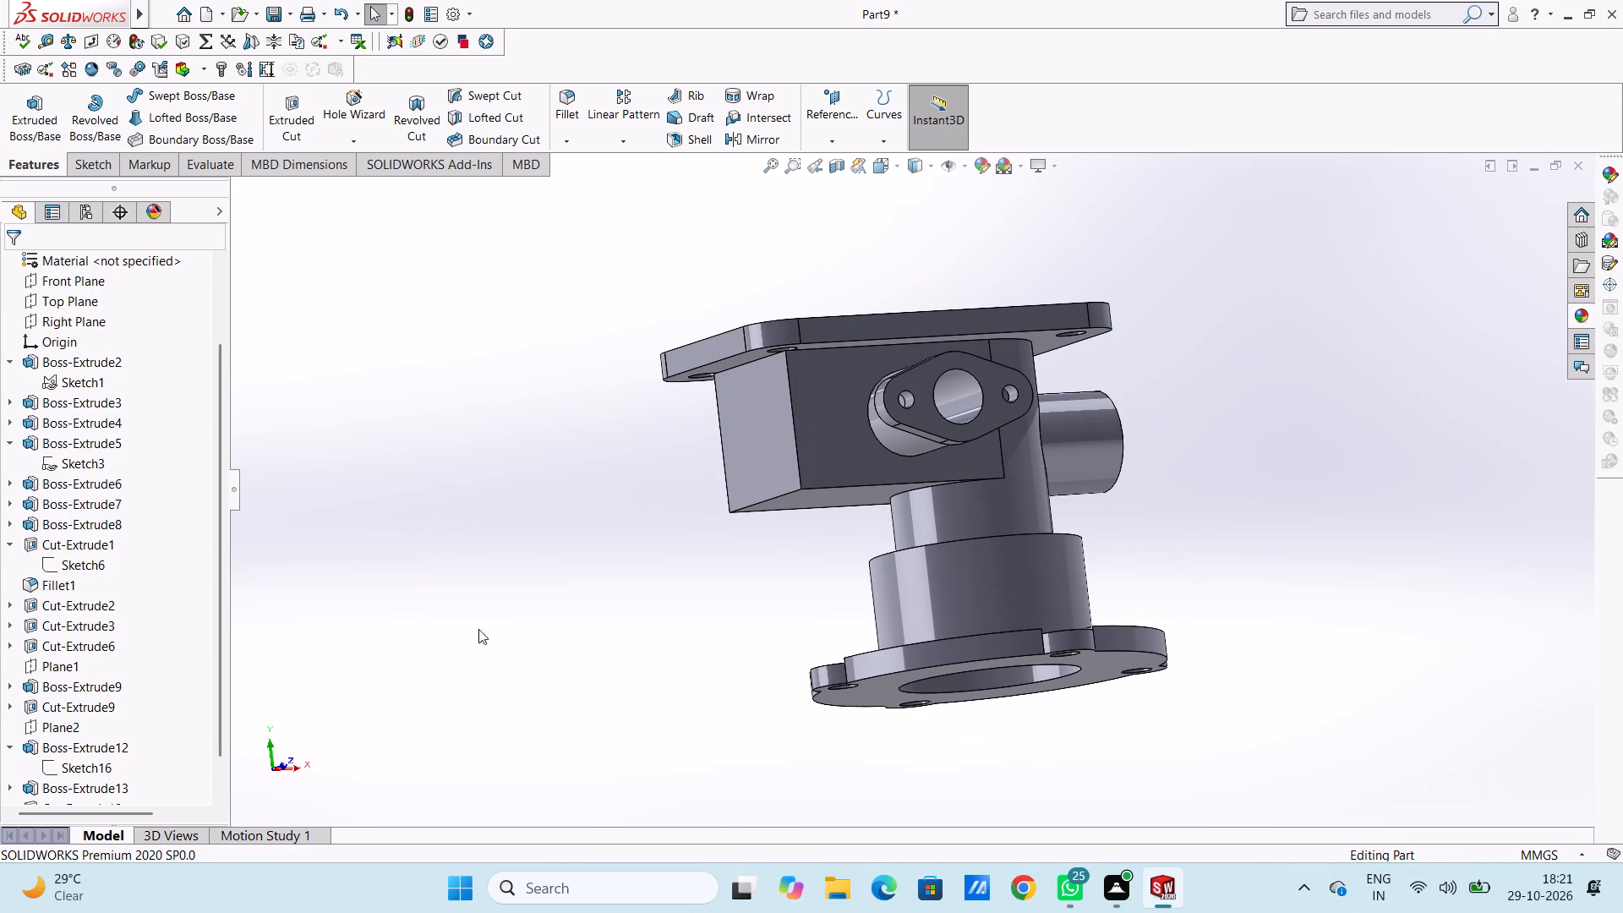
{"action": "scroll", "coordinate": [870, 354], "scroll_direction": "down", "scroll_amount": 1}
{"action": "middle_click_drag", "start_coordinate": [484, 478], "coordinate": [468, 507]}
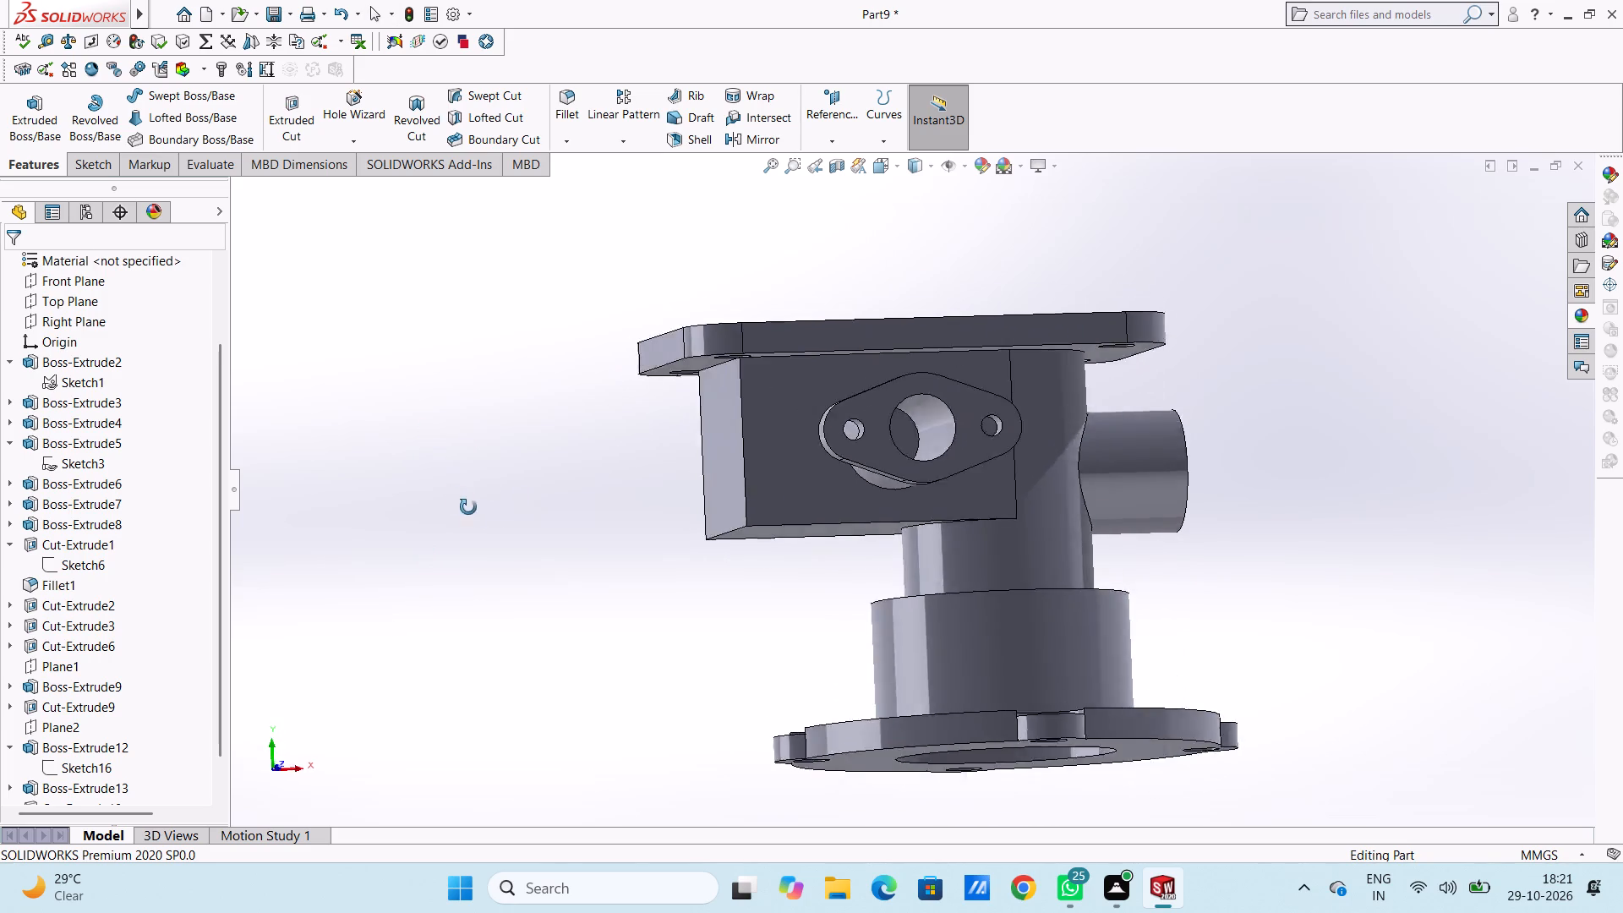
{"action": "middle_click_drag", "start_coordinate": [468, 507], "coordinate": [552, 535]}
{"action": "scroll", "coordinate": [525, 527], "scroll_direction": "down", "scroll_amount": 1}
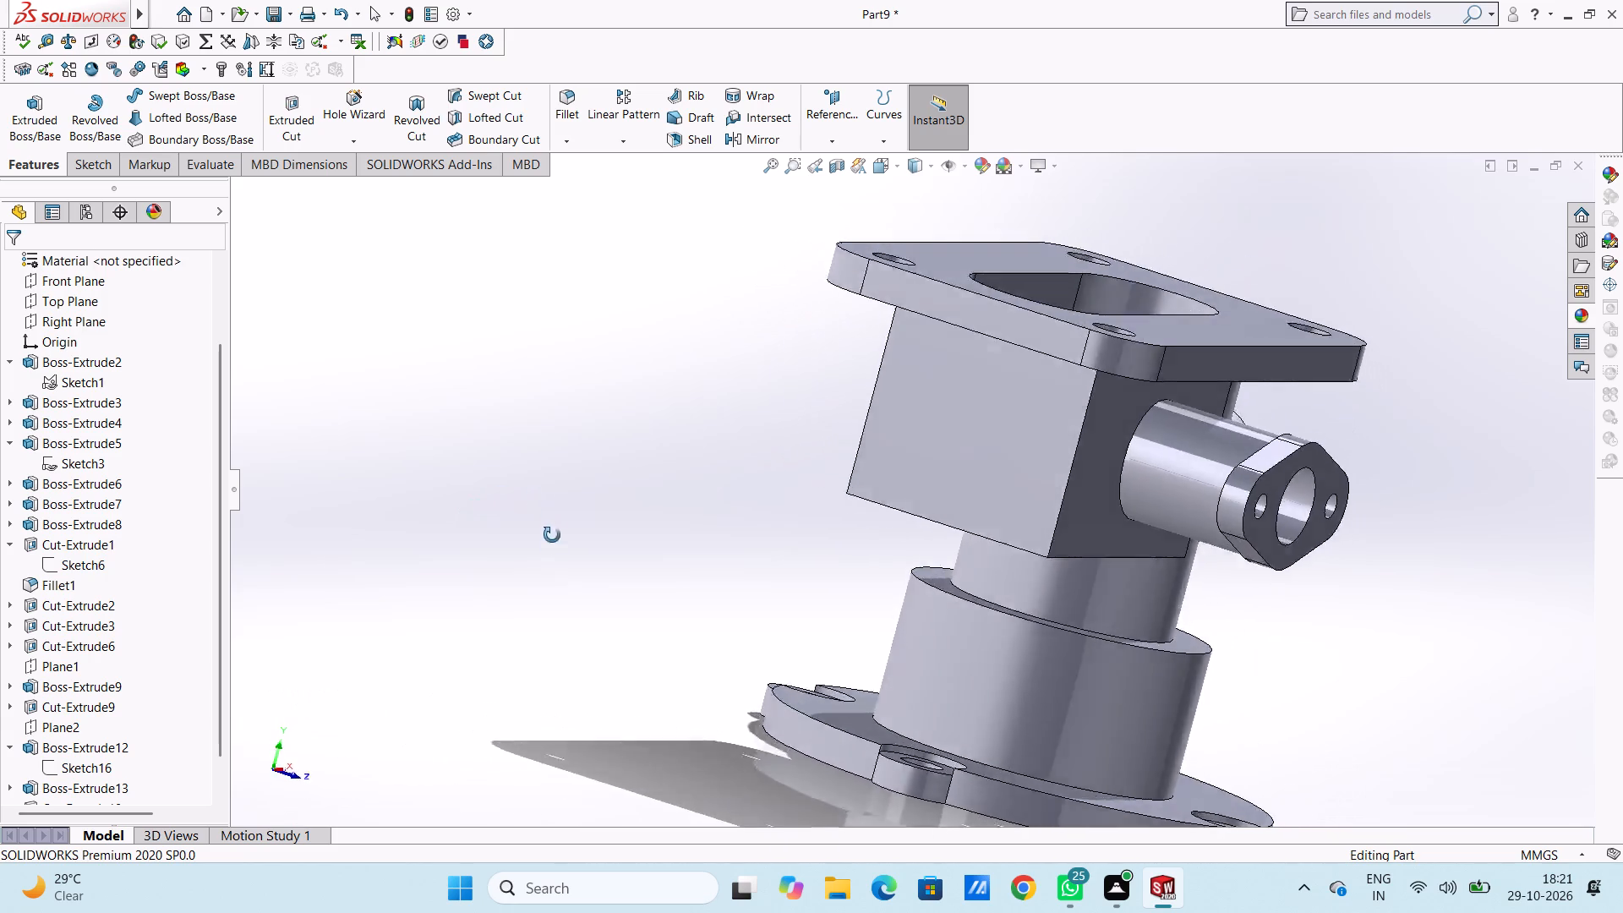
{"action": "middle_click_drag", "start_coordinate": [552, 535], "coordinate": [520, 565]}
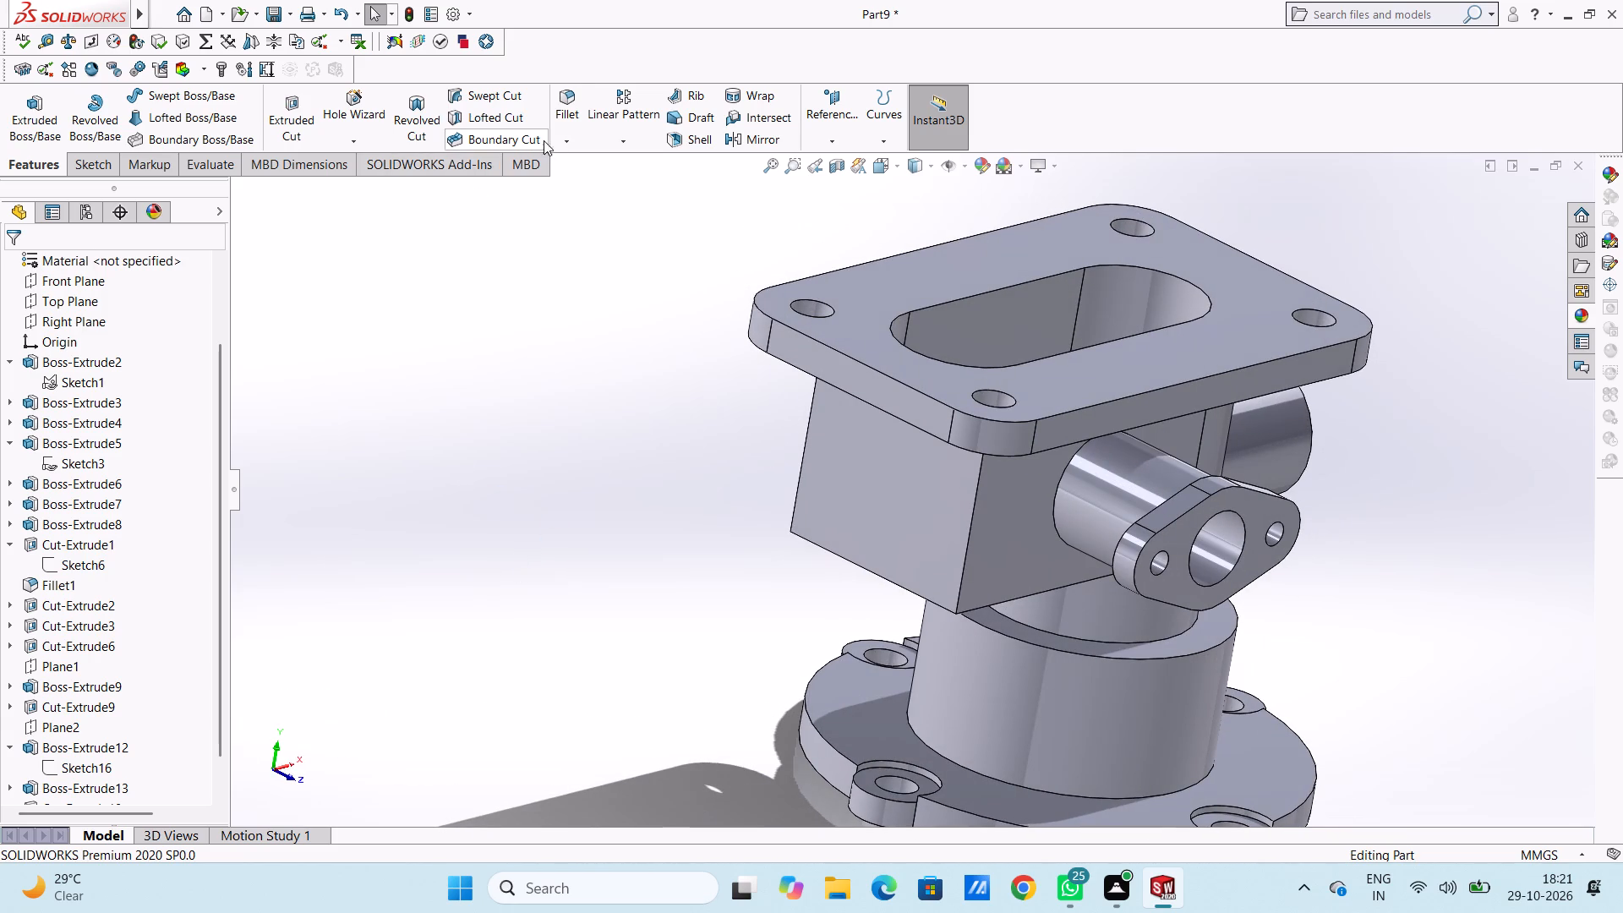
{"action": "left_click", "coordinate": [579, 141]}
{"action": "left_click", "coordinate": [587, 163]}
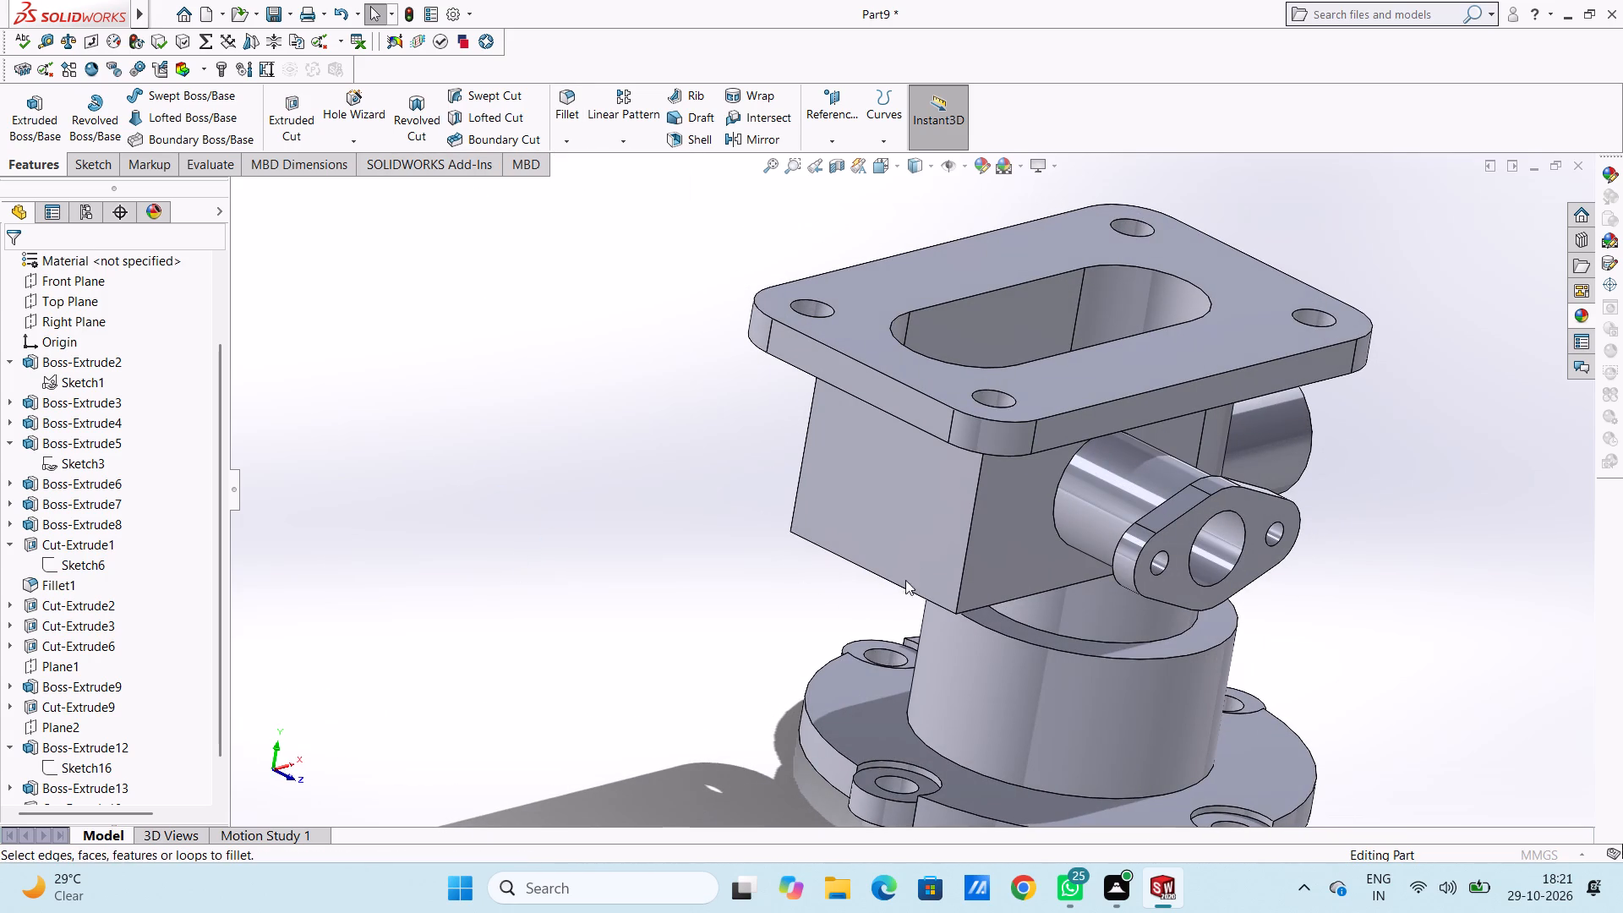
{"action": "left_click", "coordinate": [970, 532]}
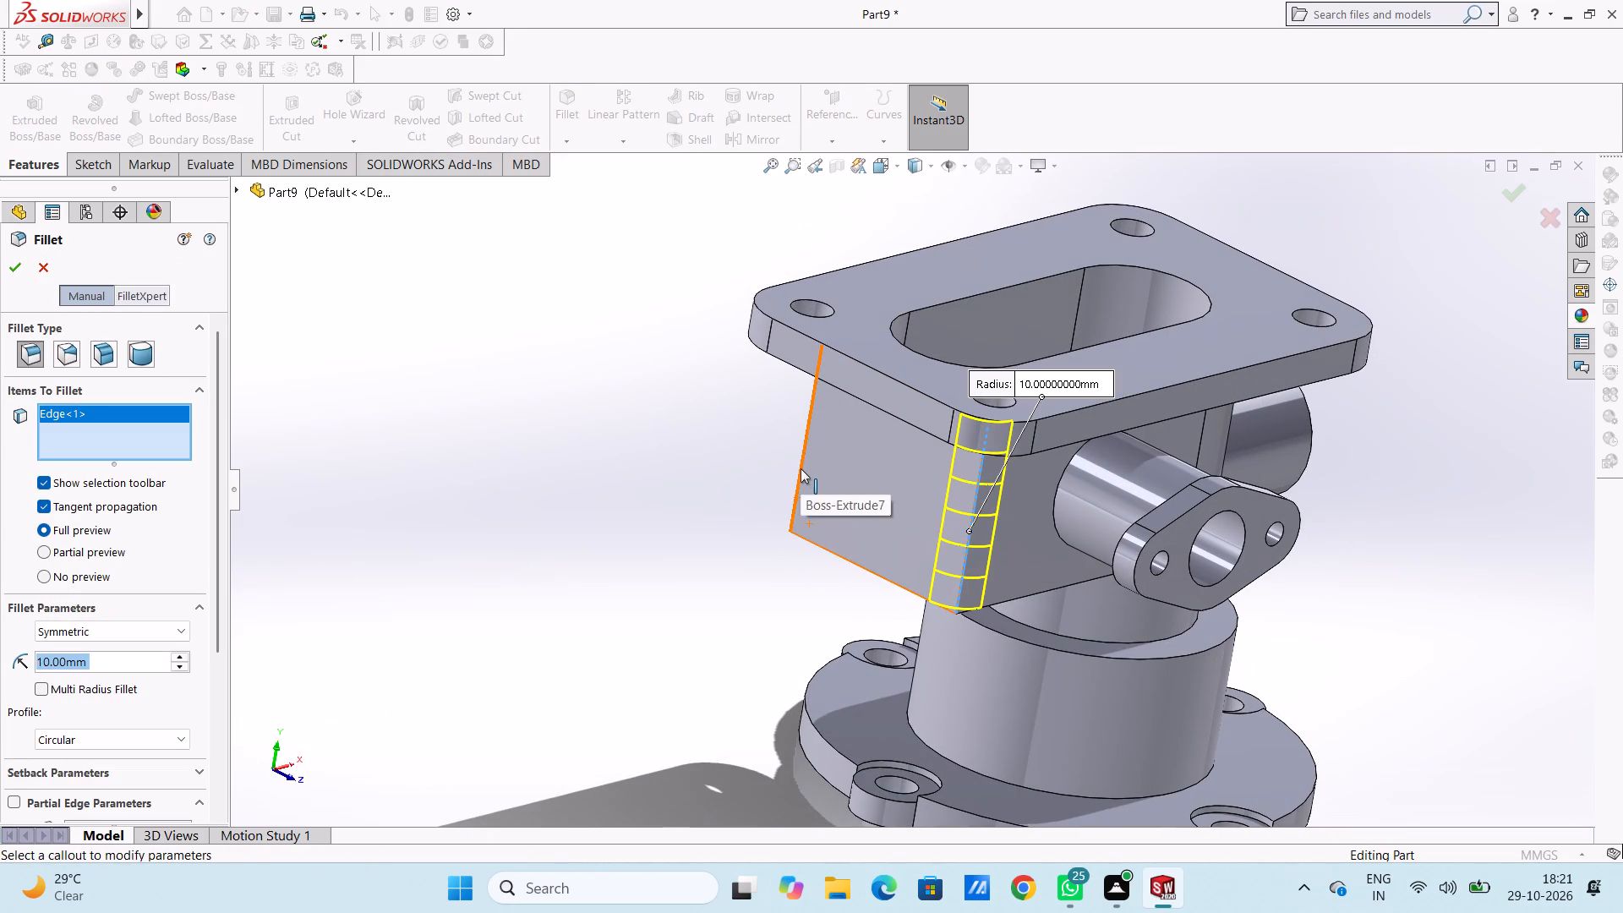
{"action": "left_click", "coordinate": [801, 468]}
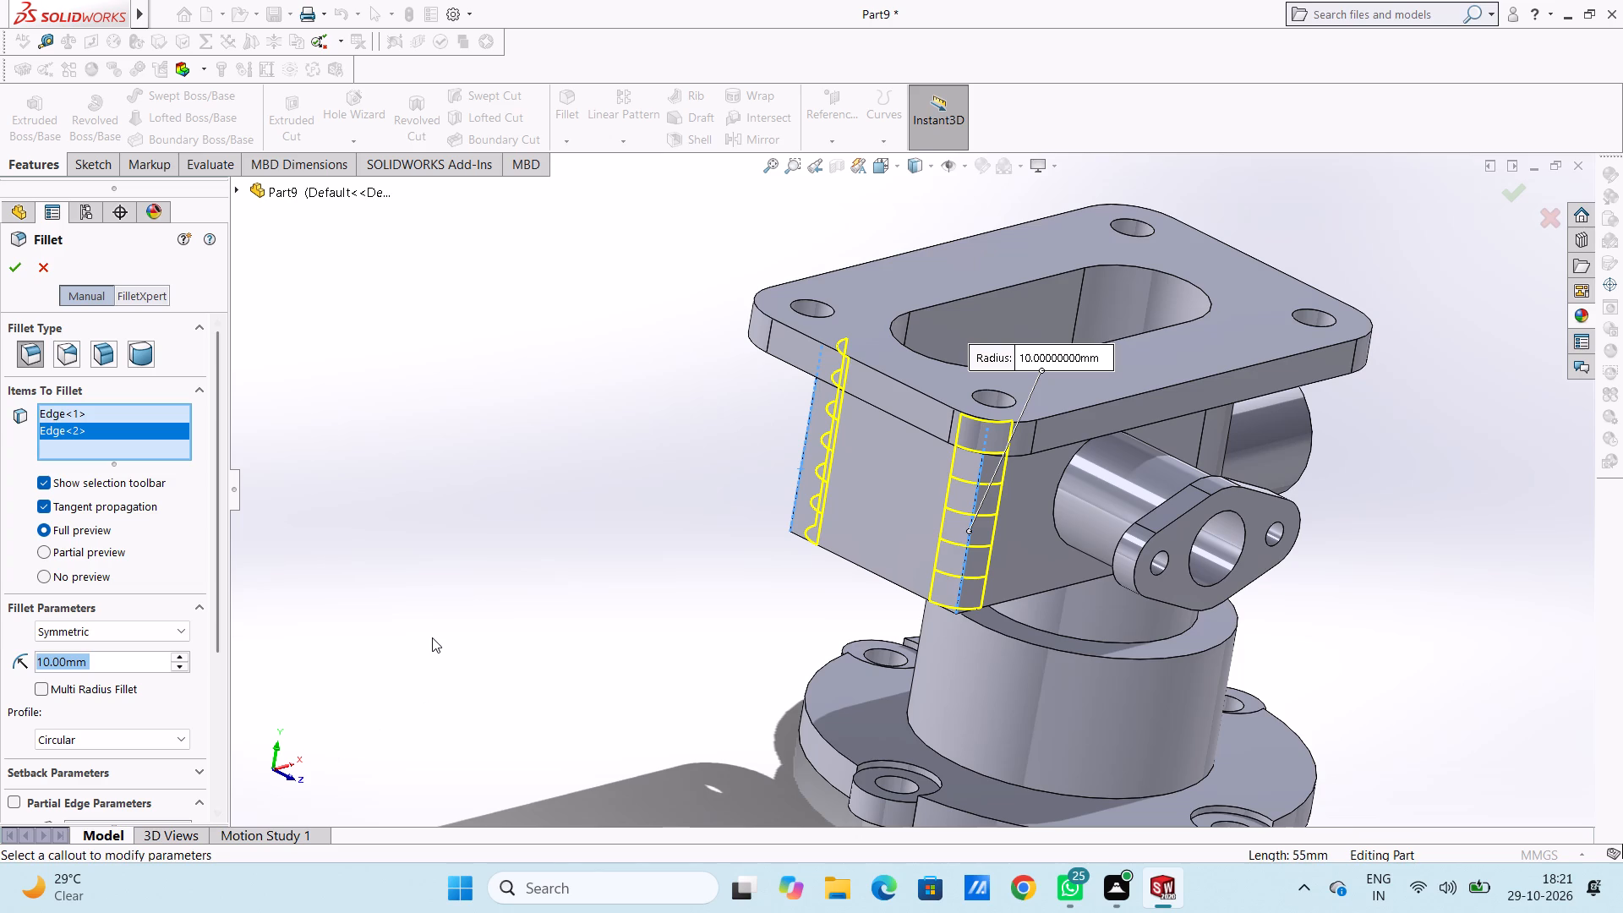
{"action": "type", "text": "25"}
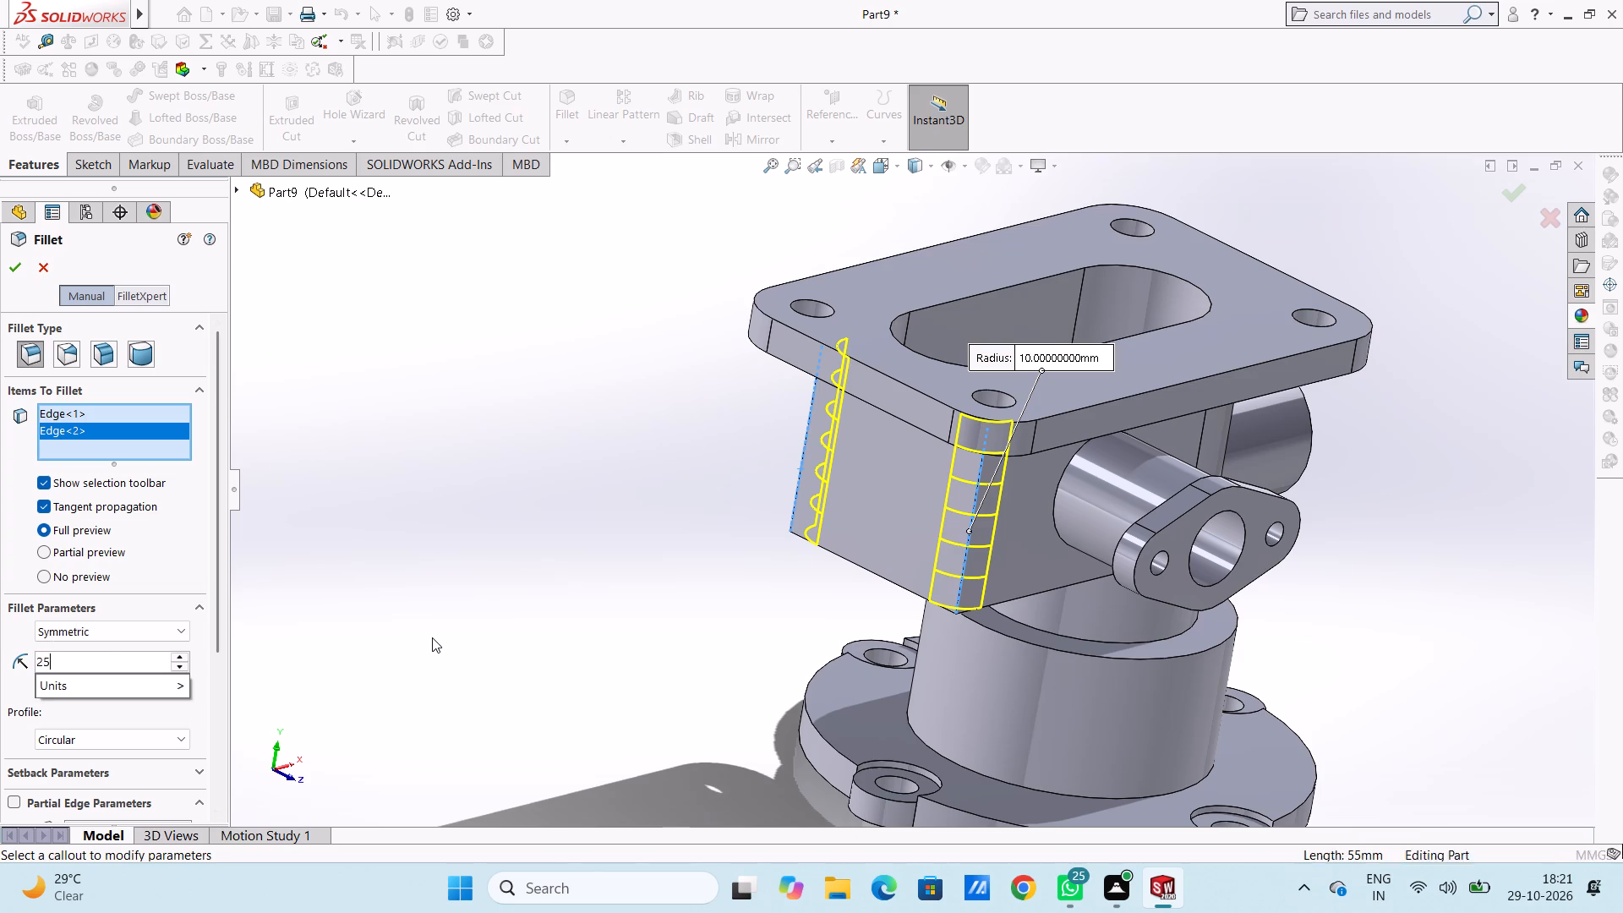
{"action": "key", "text": "Return"}
{"action": "type", "text": "28"}
{"action": "key", "text": "Return"}
{"action": "type", "text": "29"}
{"action": "key", "text": "Return"}
{"action": "type", "text": "30"}
{"action": "key", "text": "Return"}
{"action": "type", "text": "31"}
{"action": "key", "text": "Return"}
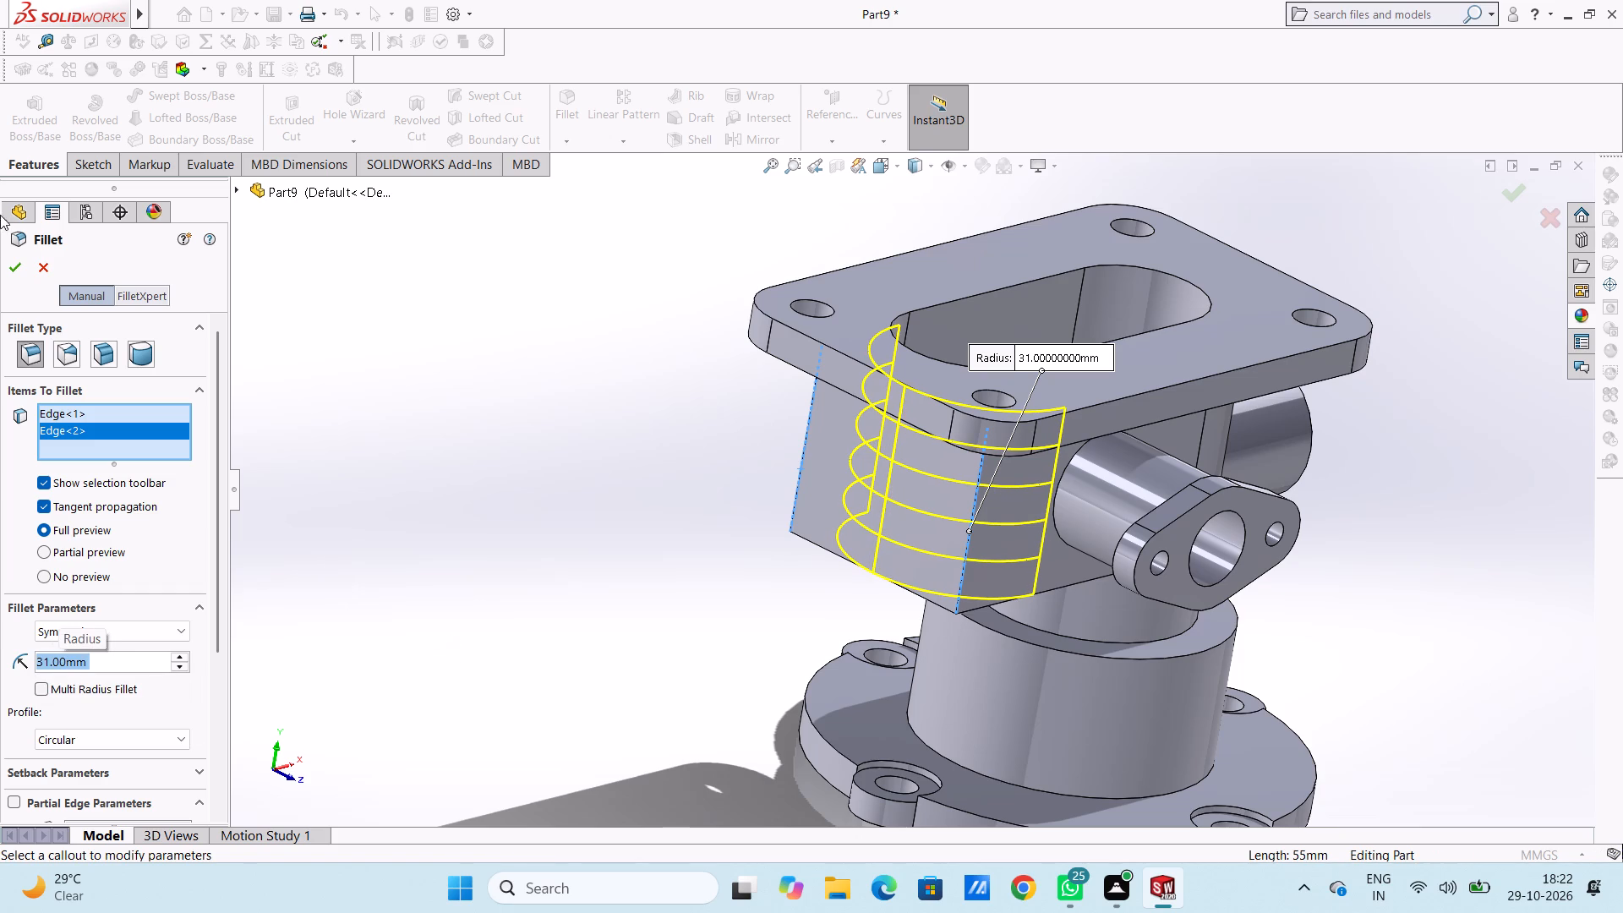
{"action": "left_click", "coordinate": [20, 268]}
Examine the rounded housing end, side flange and underside from several angles, finishing in the isometric view.
{"action": "scroll", "coordinate": [571, 503], "scroll_direction": "up", "scroll_amount": 3}
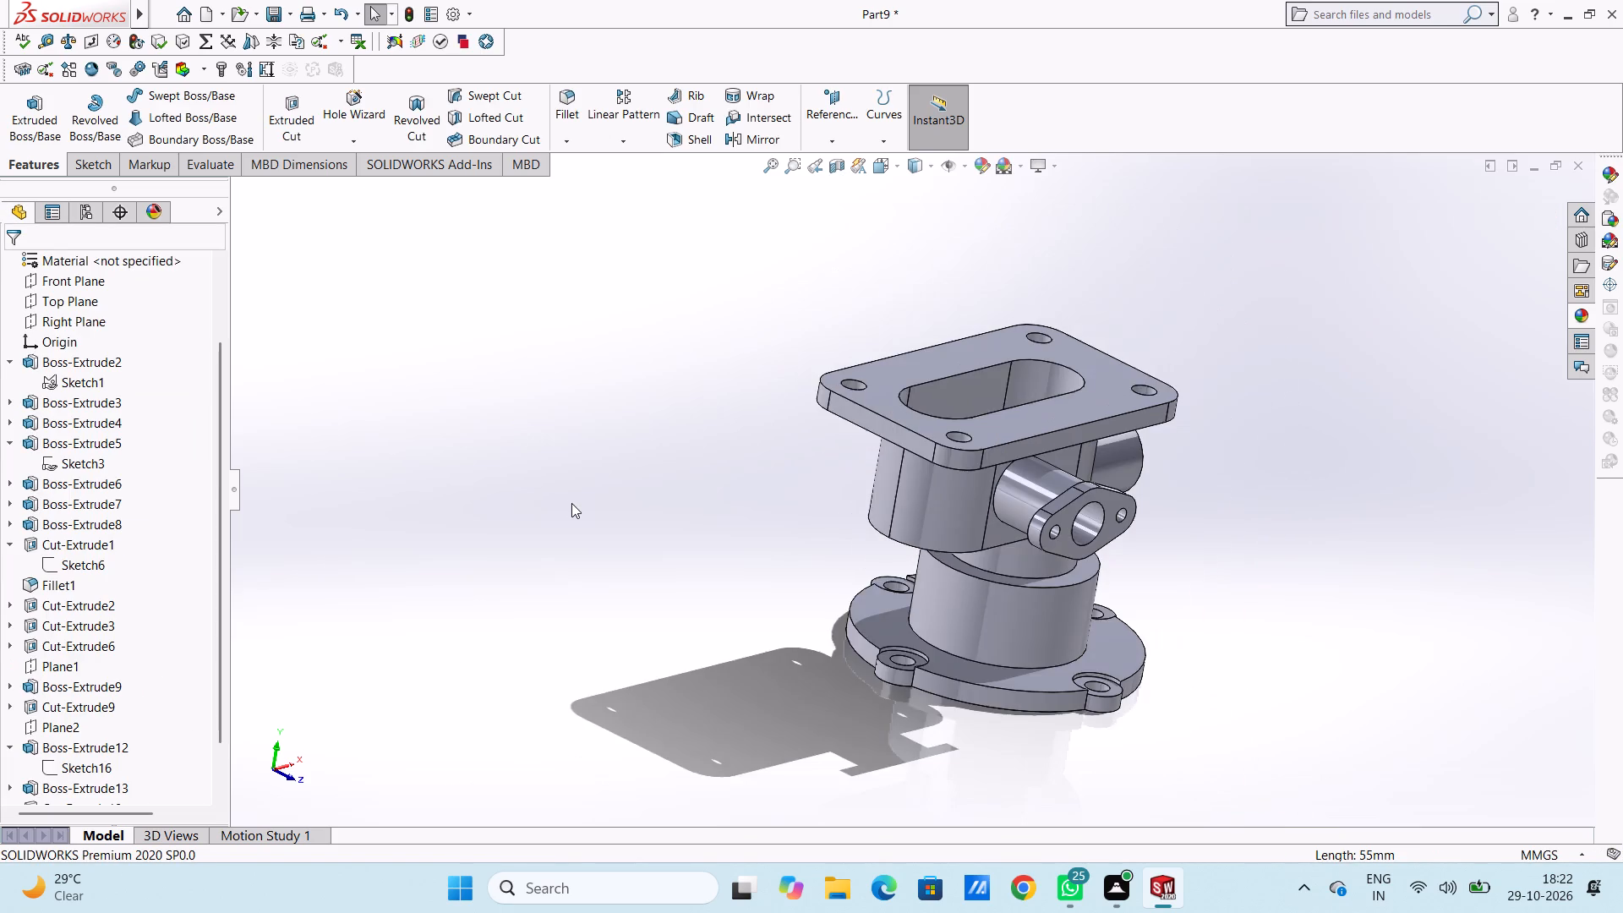
{"action": "middle_click_drag", "start_coordinate": [600, 533], "coordinate": [563, 342]}
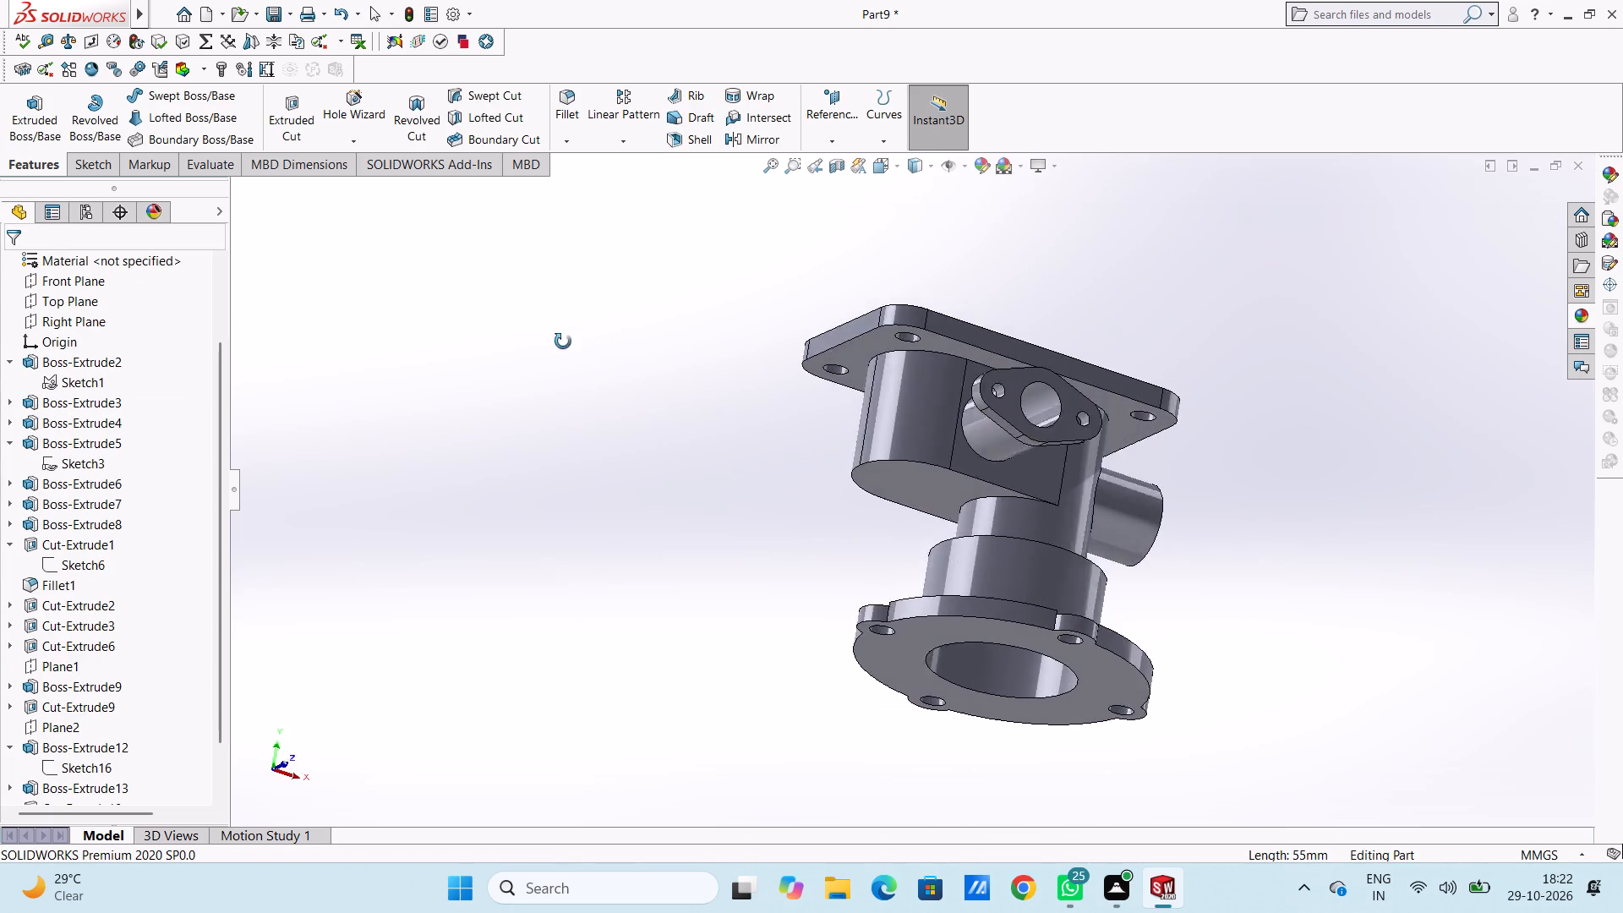
{"action": "middle_click_drag", "start_coordinate": [563, 342], "coordinate": [575, 273]}
{"action": "middle_click_drag", "start_coordinate": [614, 429], "coordinate": [562, 649]}
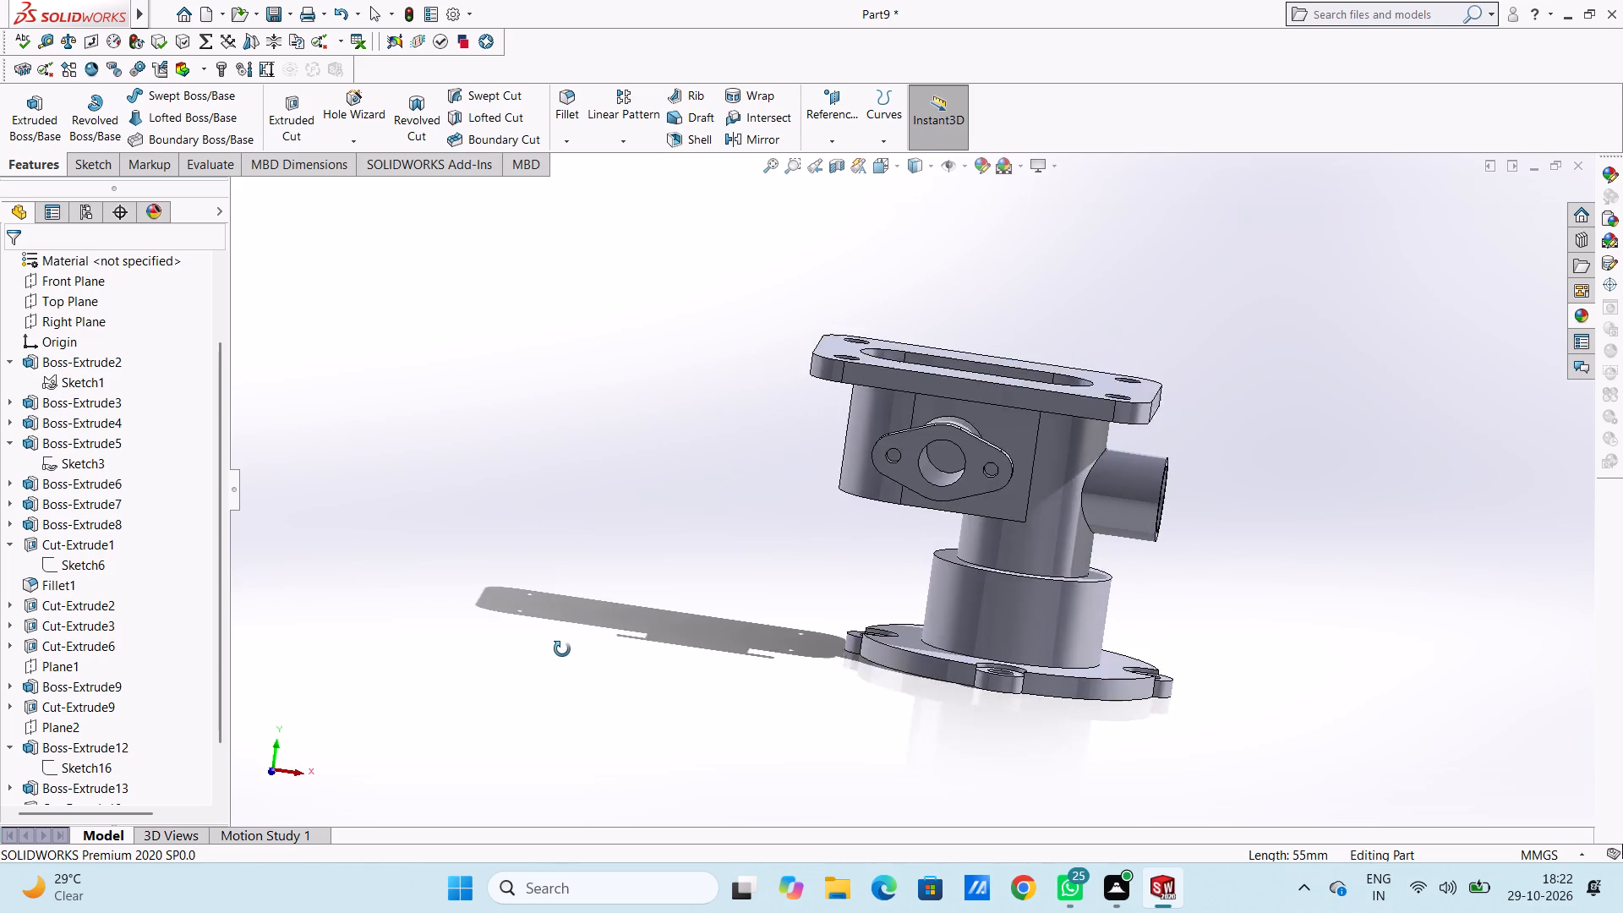
{"action": "middle_click_drag", "start_coordinate": [562, 649], "coordinate": [571, 629]}
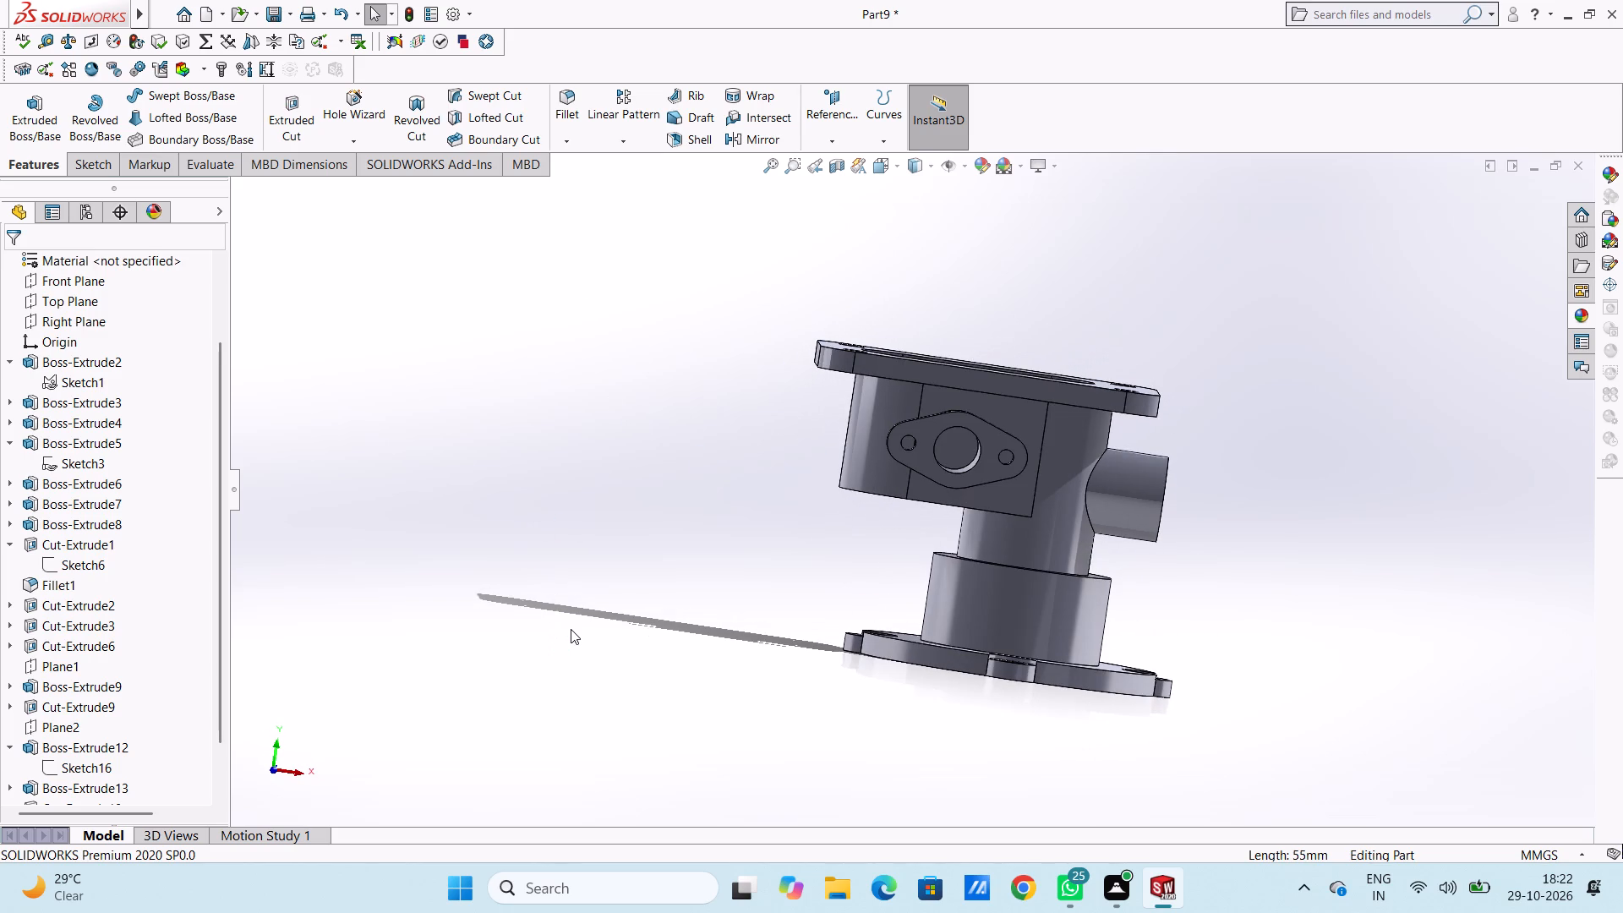
{"action": "middle_click_drag", "start_coordinate": [571, 628], "coordinate": [549, 569]}
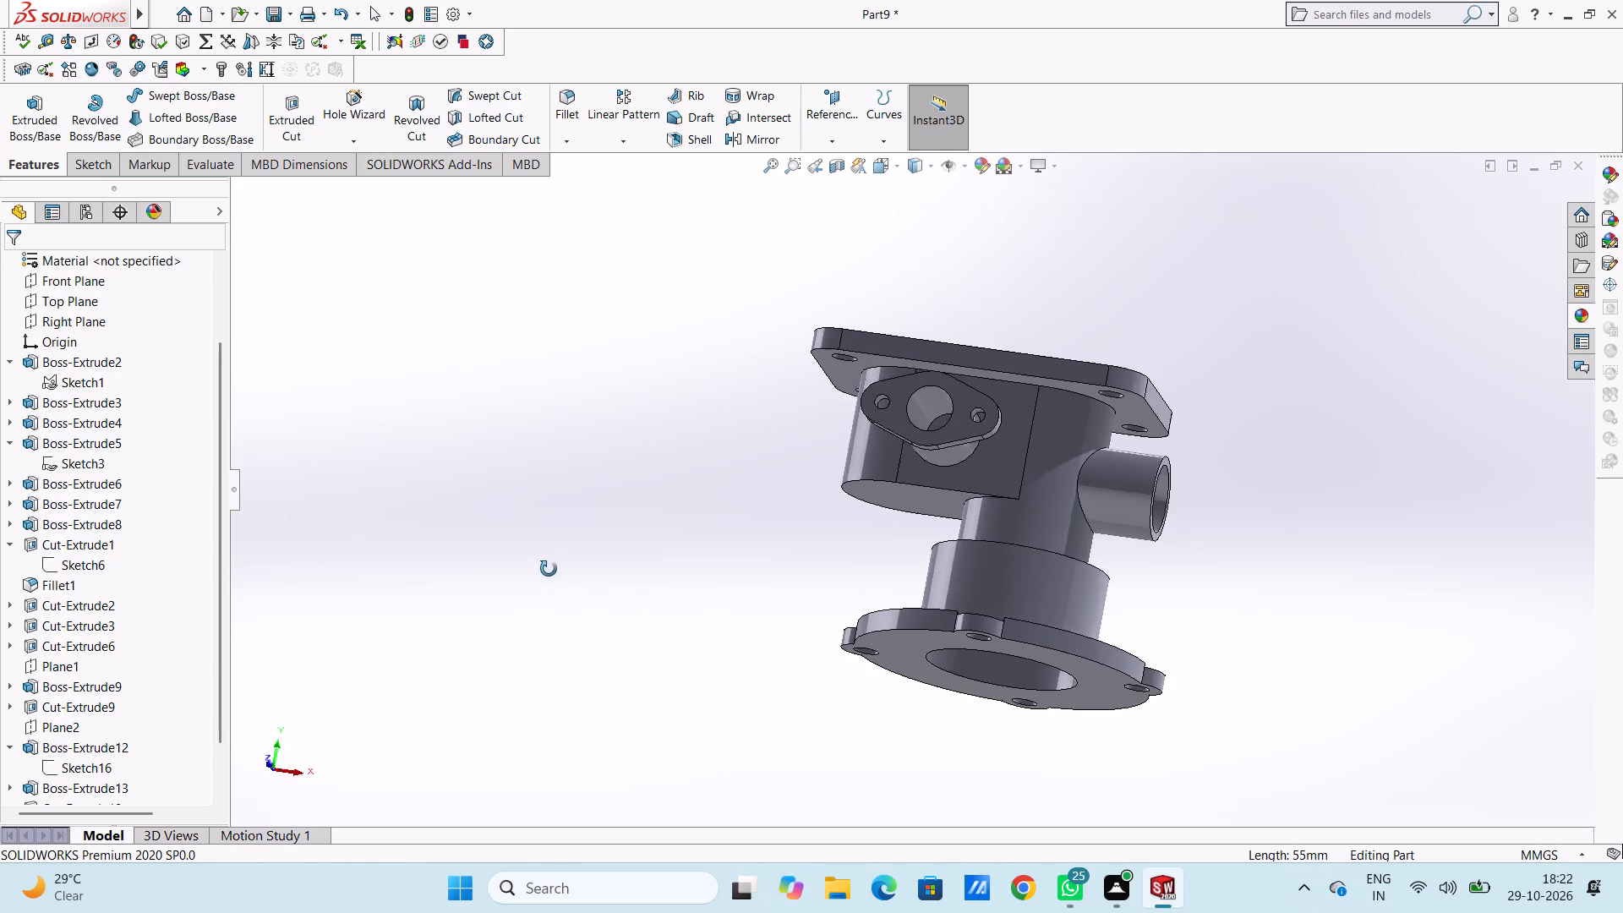
{"action": "middle_click_drag", "start_coordinate": [549, 569], "coordinate": [549, 571]}
{"action": "scroll", "coordinate": [549, 570], "scroll_direction": "up", "scroll_amount": 1}
{"action": "key", "text": "Escape"}
{"action": "key", "text": "Escape"}
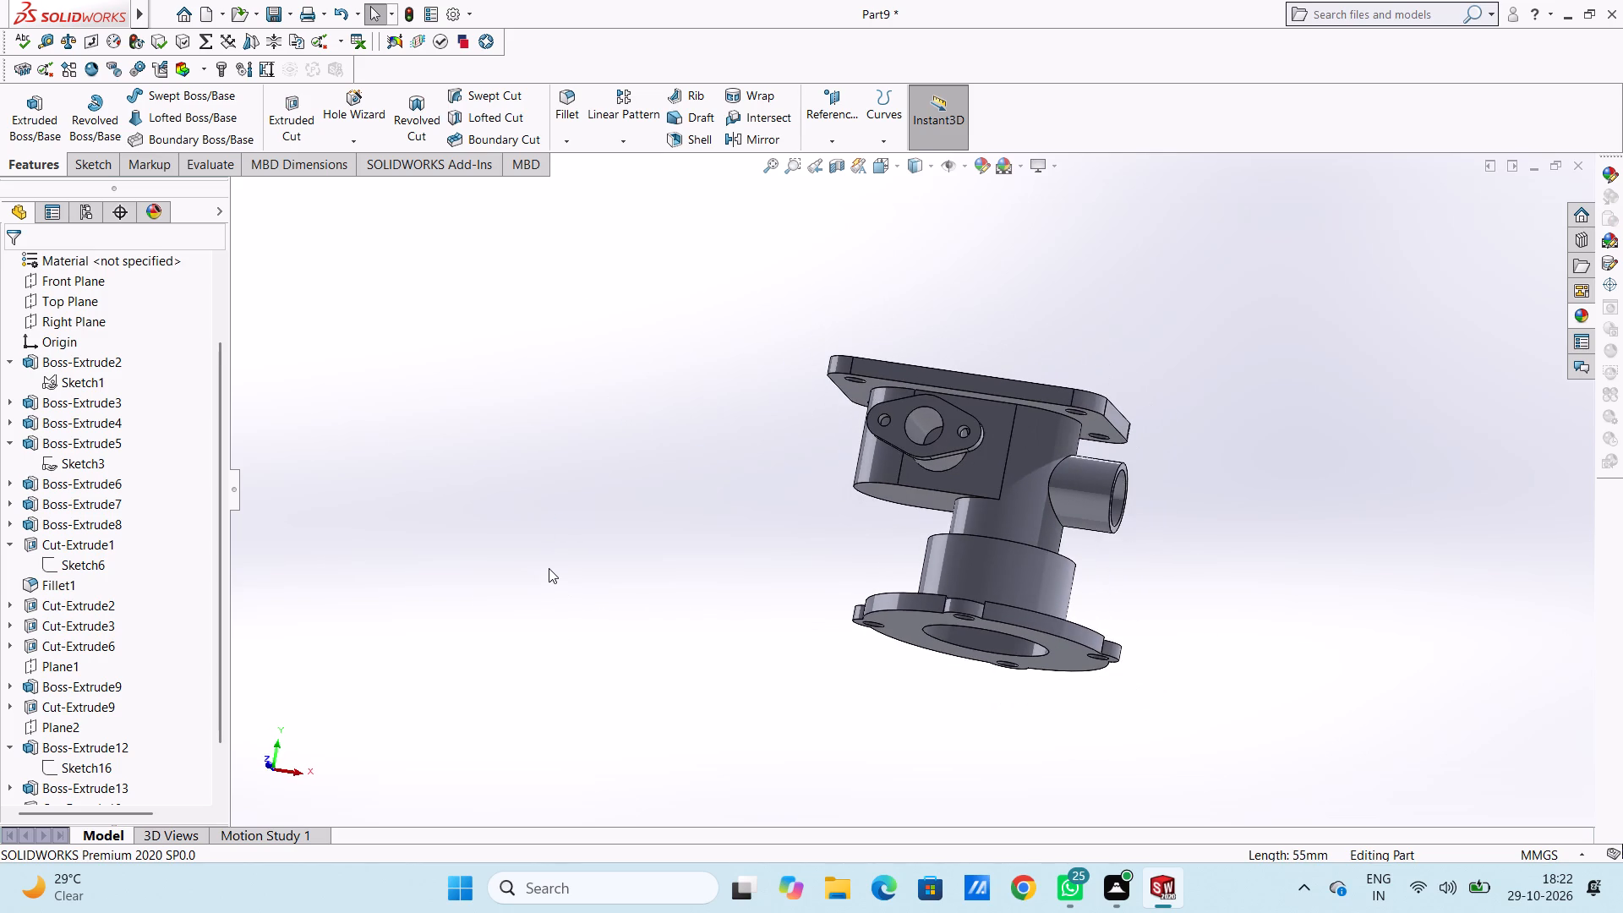
{"action": "key", "text": "ctrl+7"}
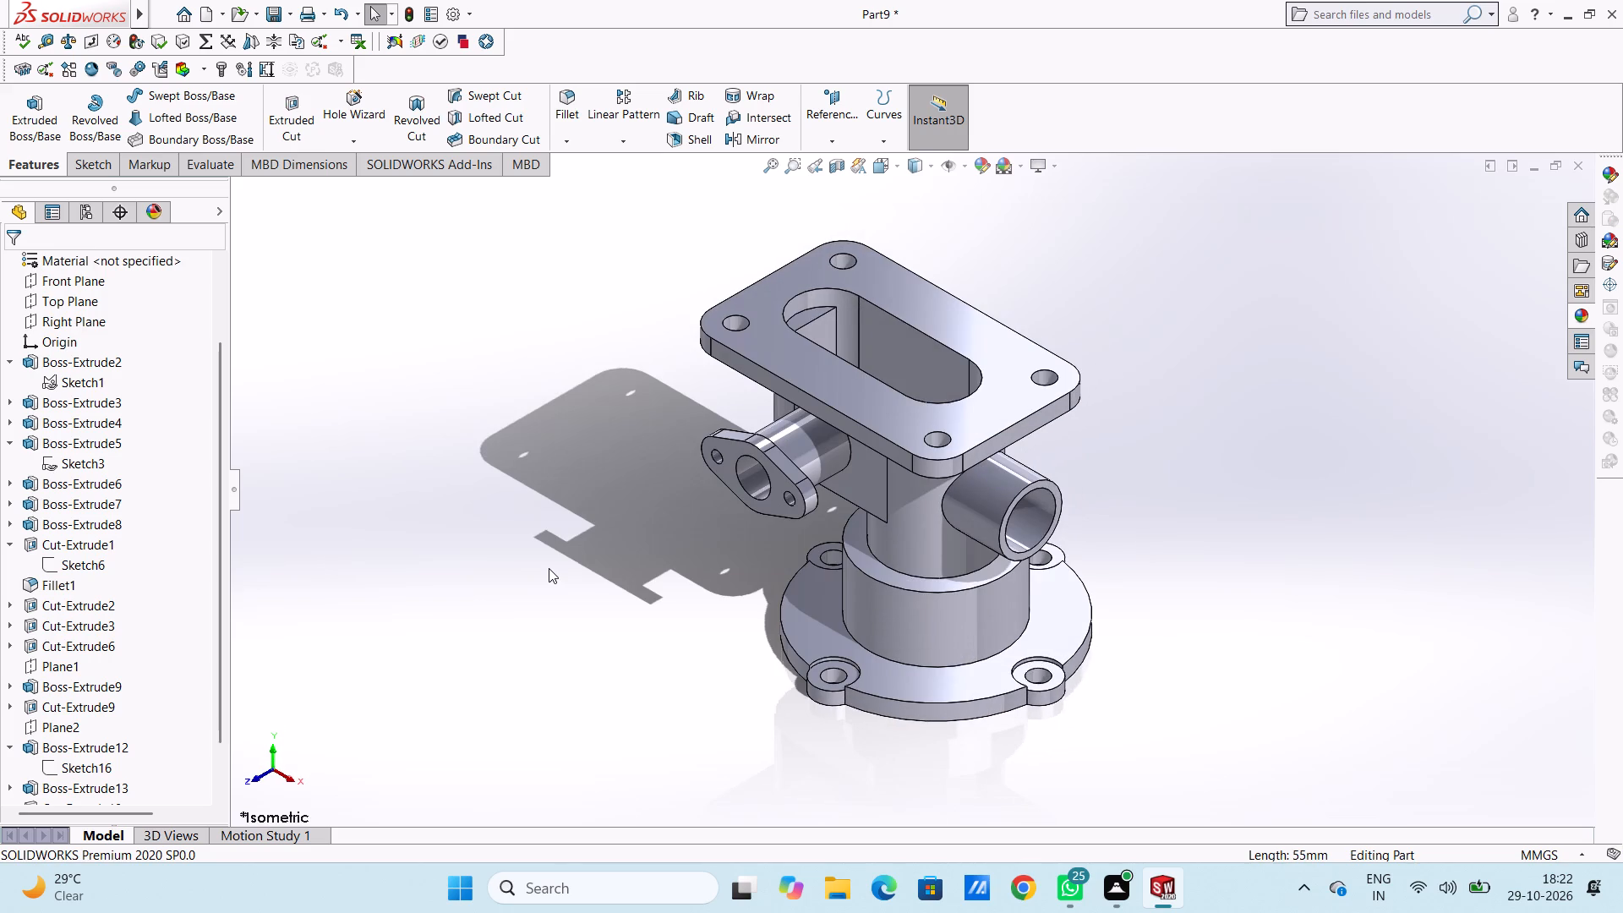
{"action": "key", "text": "Escape"}
{"action": "key", "text": "Escape"}
Colour the whole part dark yellow with RGB values 203, 188, 0.
{"action": "left_click", "coordinate": [984, 169]}
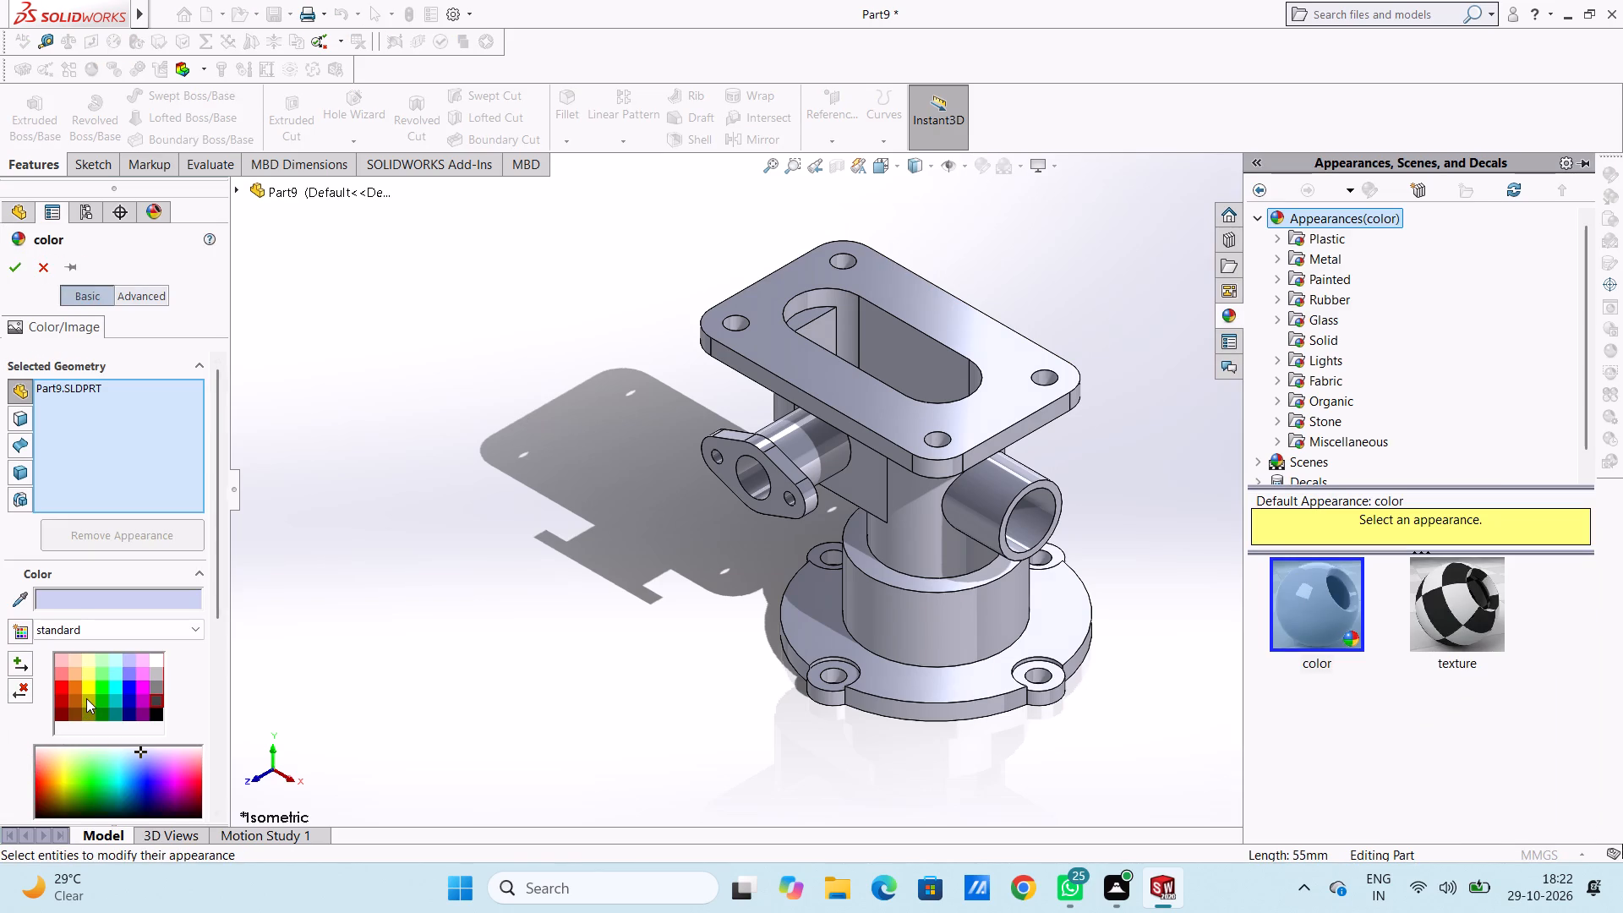
{"action": "left_click", "coordinate": [86, 698]}
{"action": "scroll", "coordinate": [96, 688], "scroll_direction": "down", "scroll_amount": 2}
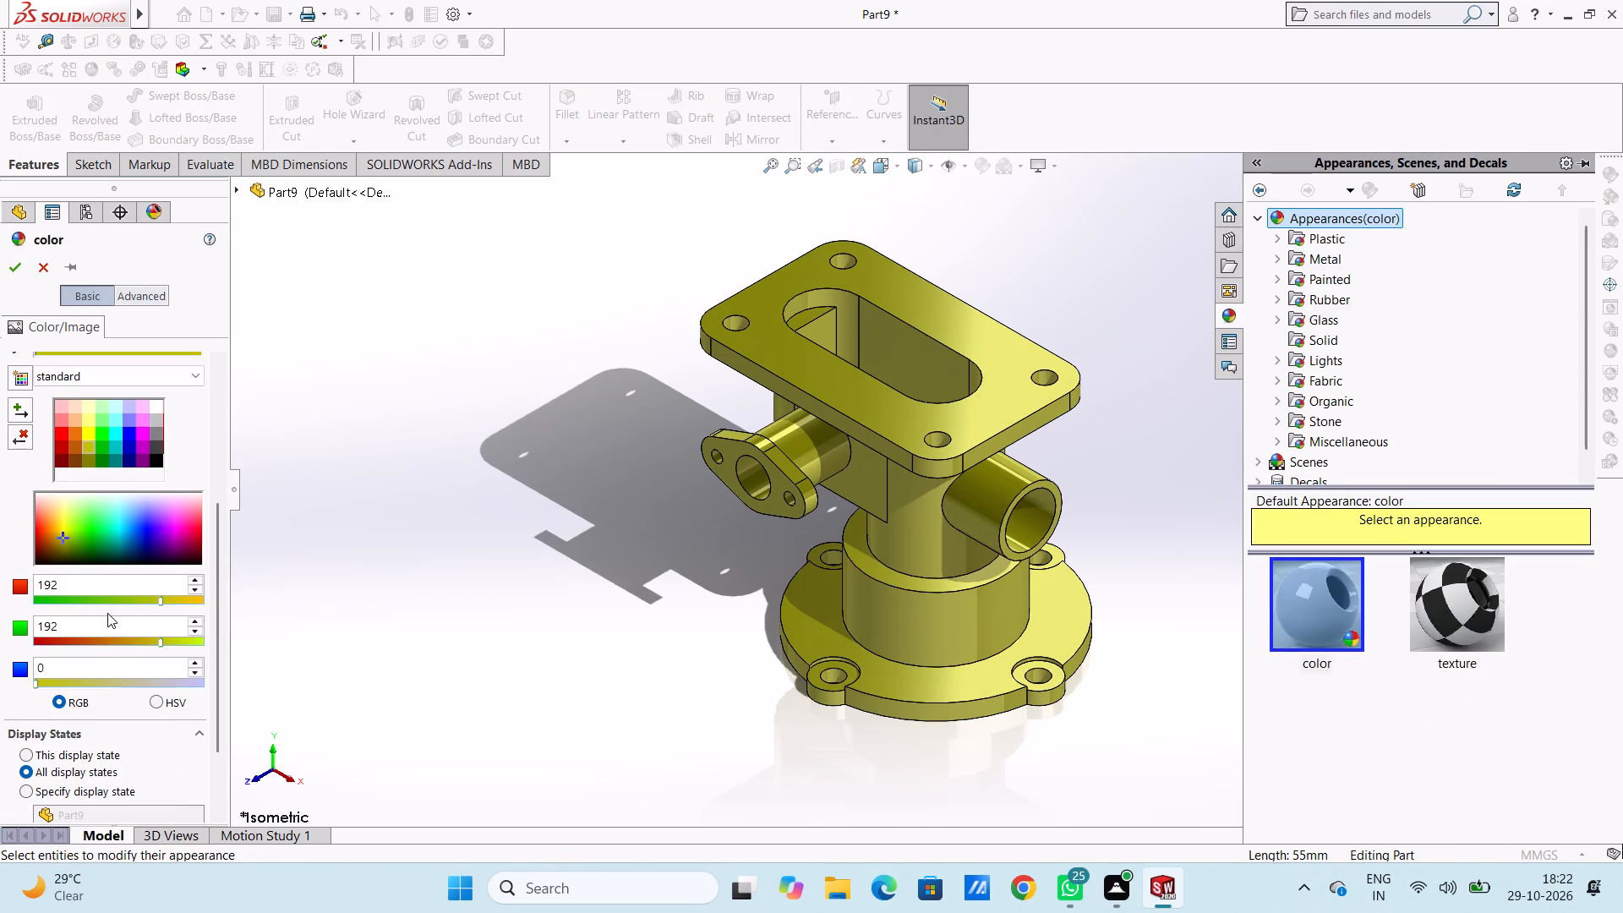
{"action": "left_click", "coordinate": [168, 598]}
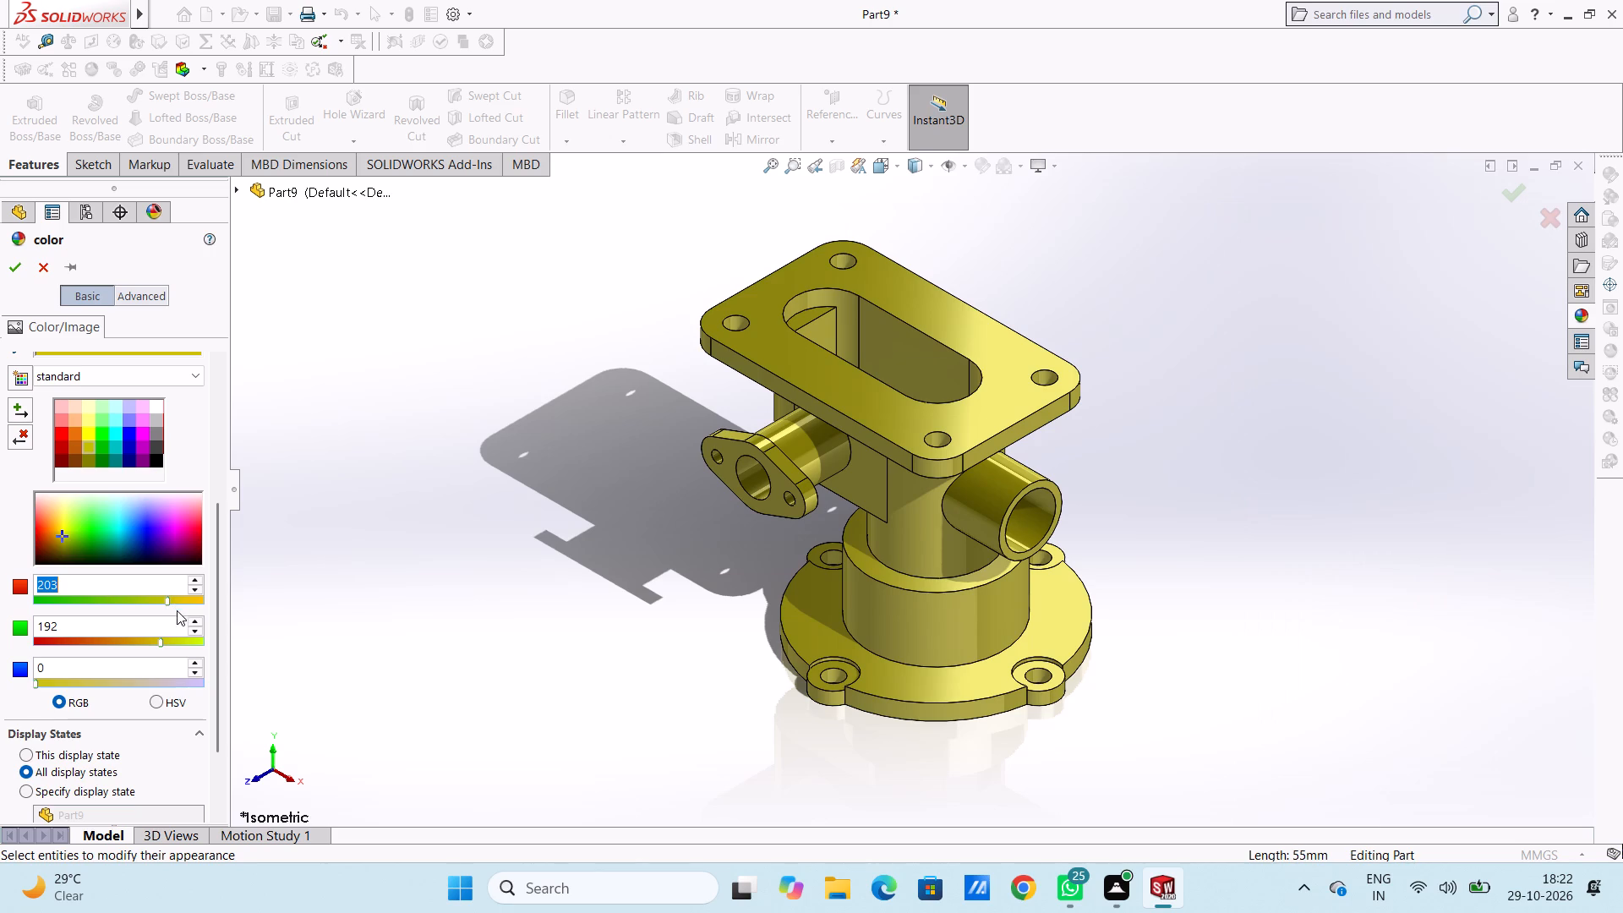
{"action": "left_click", "coordinate": [172, 637]}
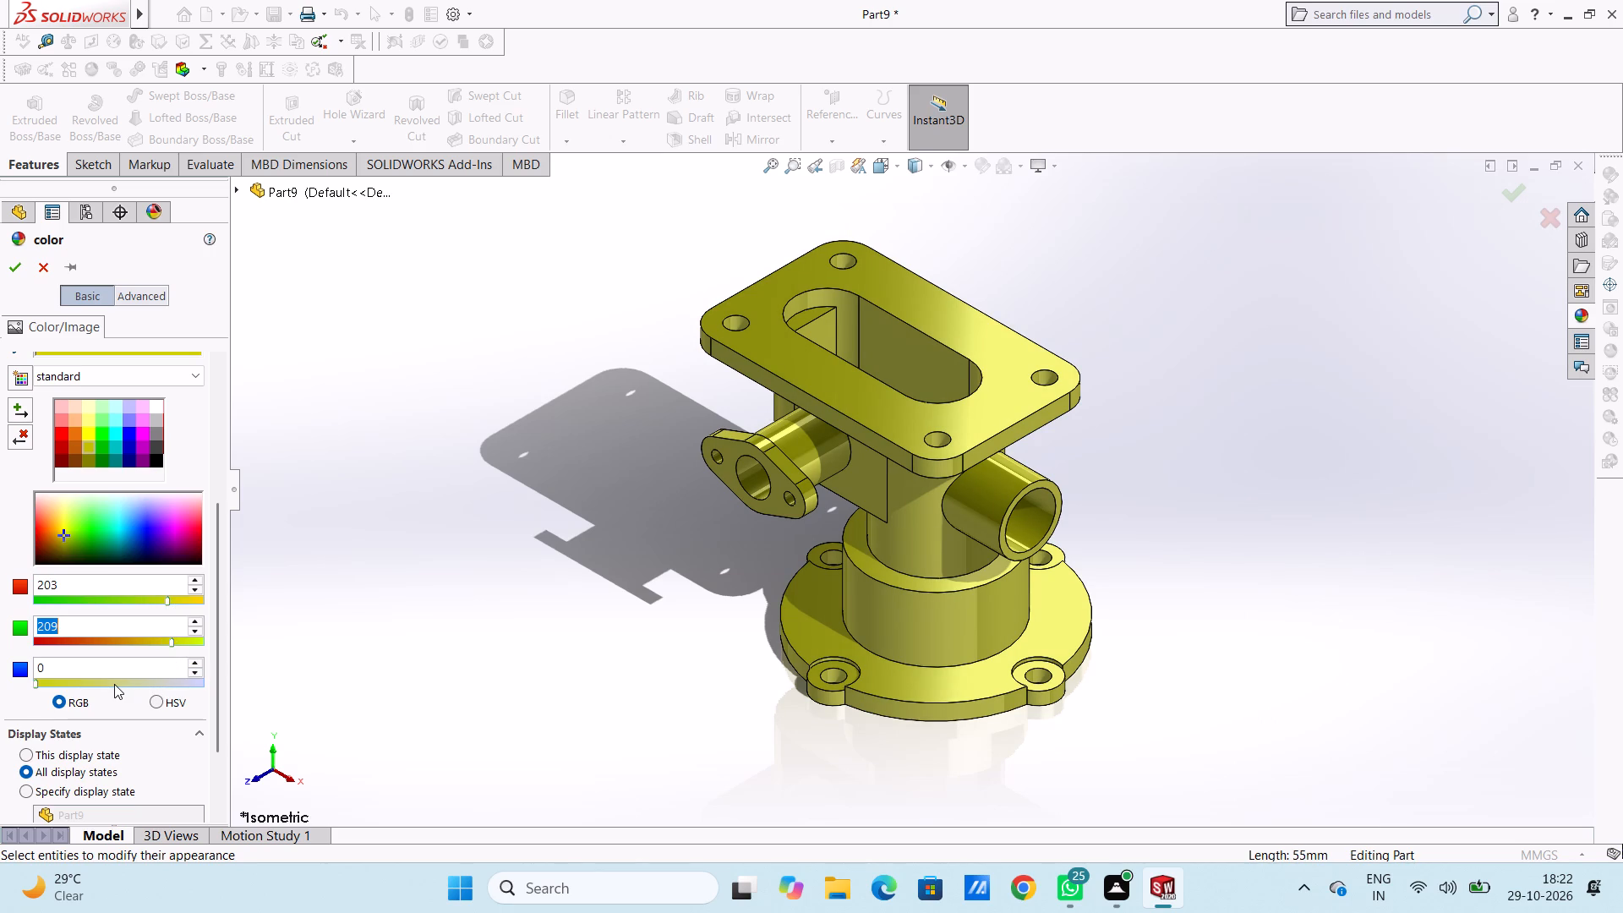
{"action": "left_click", "coordinate": [159, 639]}
{"action": "left_click", "coordinate": [14, 270]}
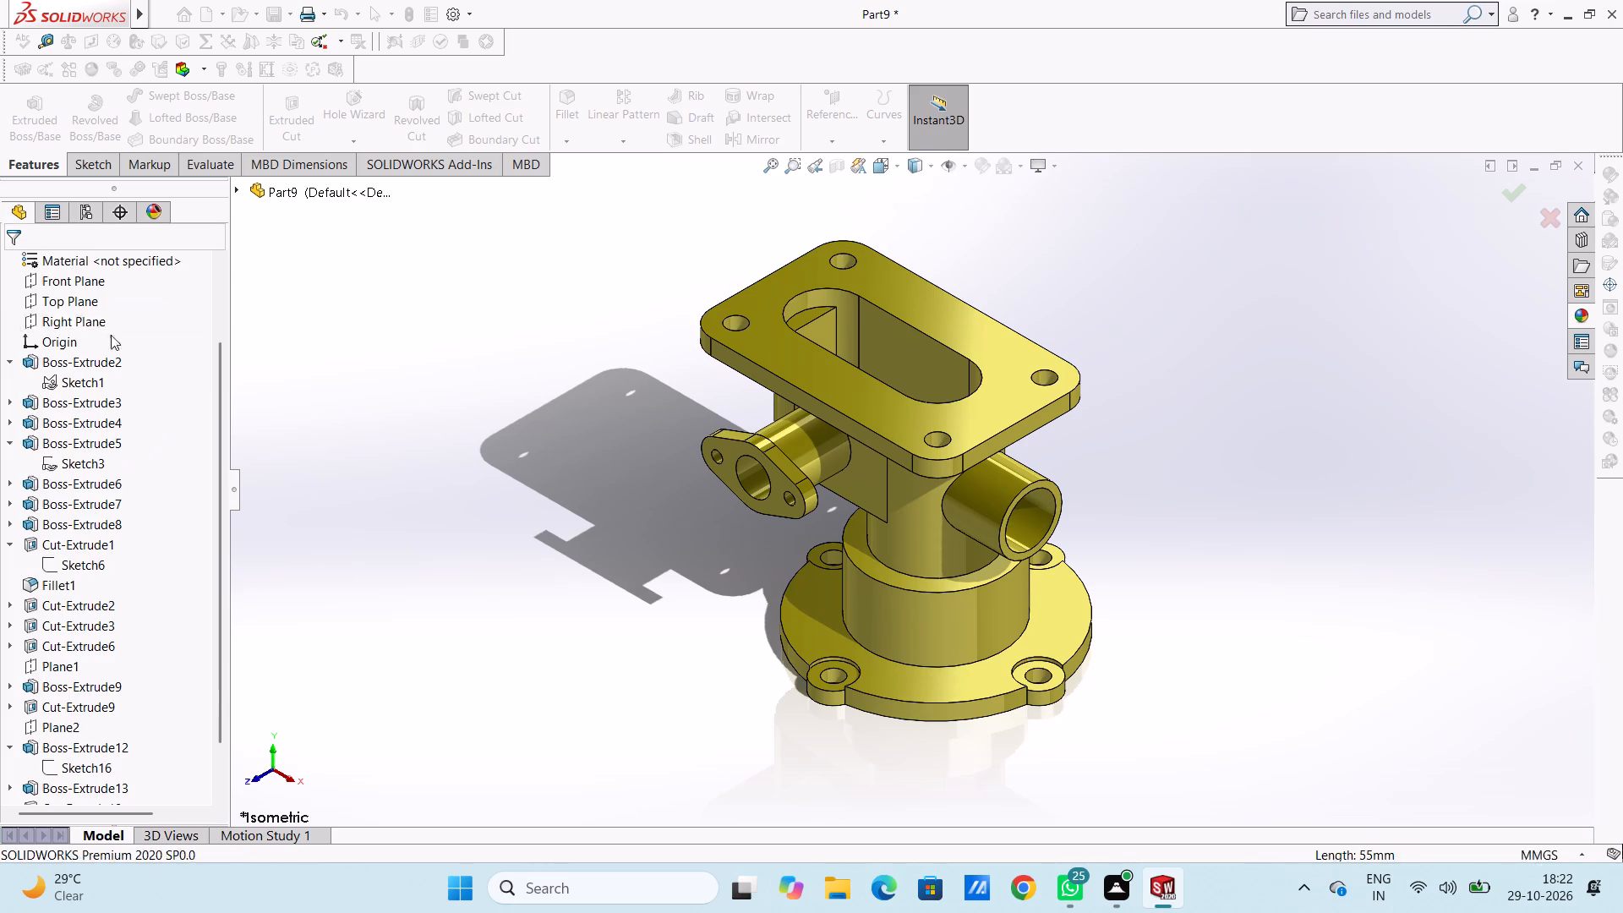
Examine the recoloured housing from several angles, looking into the slotted opening of the top flange.
{"action": "scroll", "coordinate": [570, 478], "scroll_direction": "up", "scroll_amount": 3}
{"action": "scroll", "coordinate": [944, 373], "scroll_direction": "down", "scroll_amount": 1}
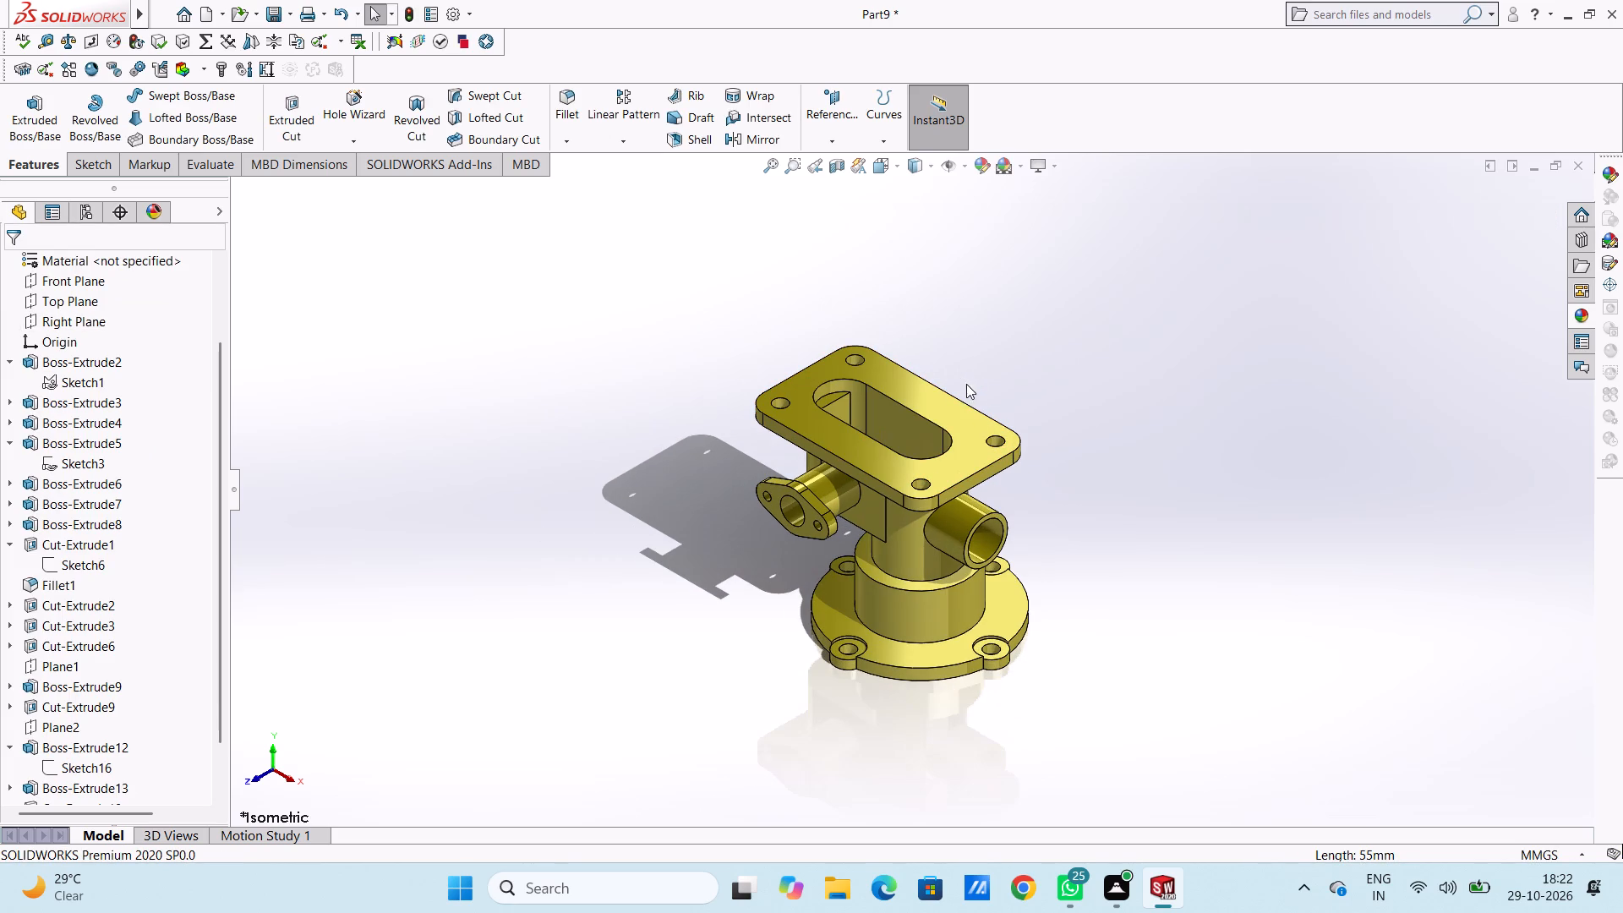
{"action": "middle_click_drag", "start_coordinate": [1009, 320], "coordinate": [1030, 478]}
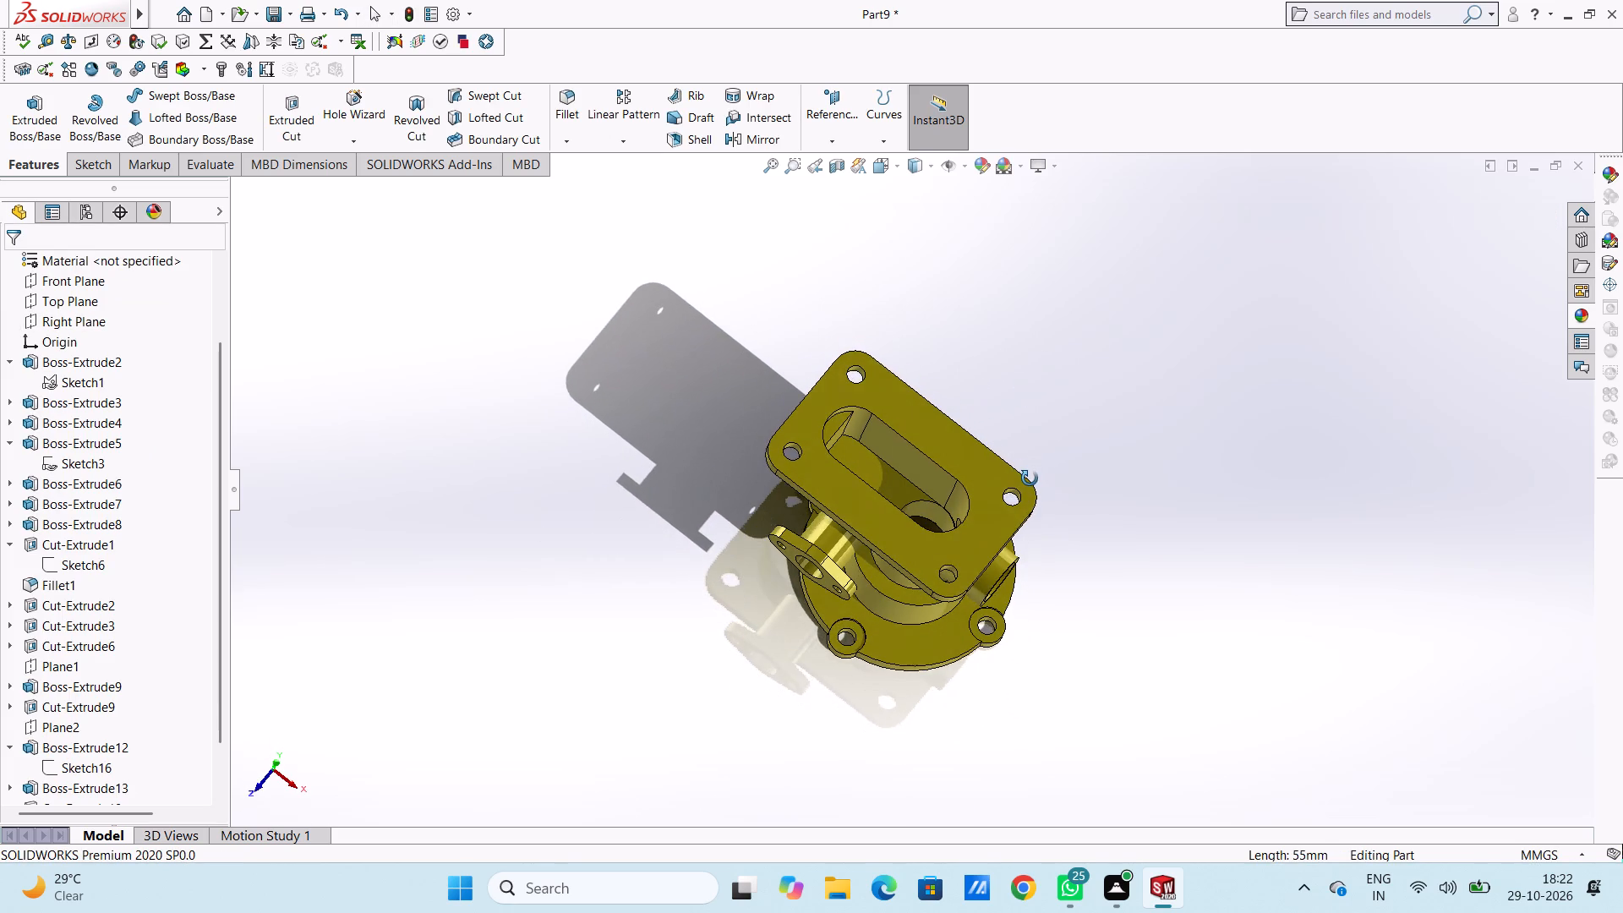
{"action": "middle_click_drag", "start_coordinate": [1030, 478], "coordinate": [1025, 480]}
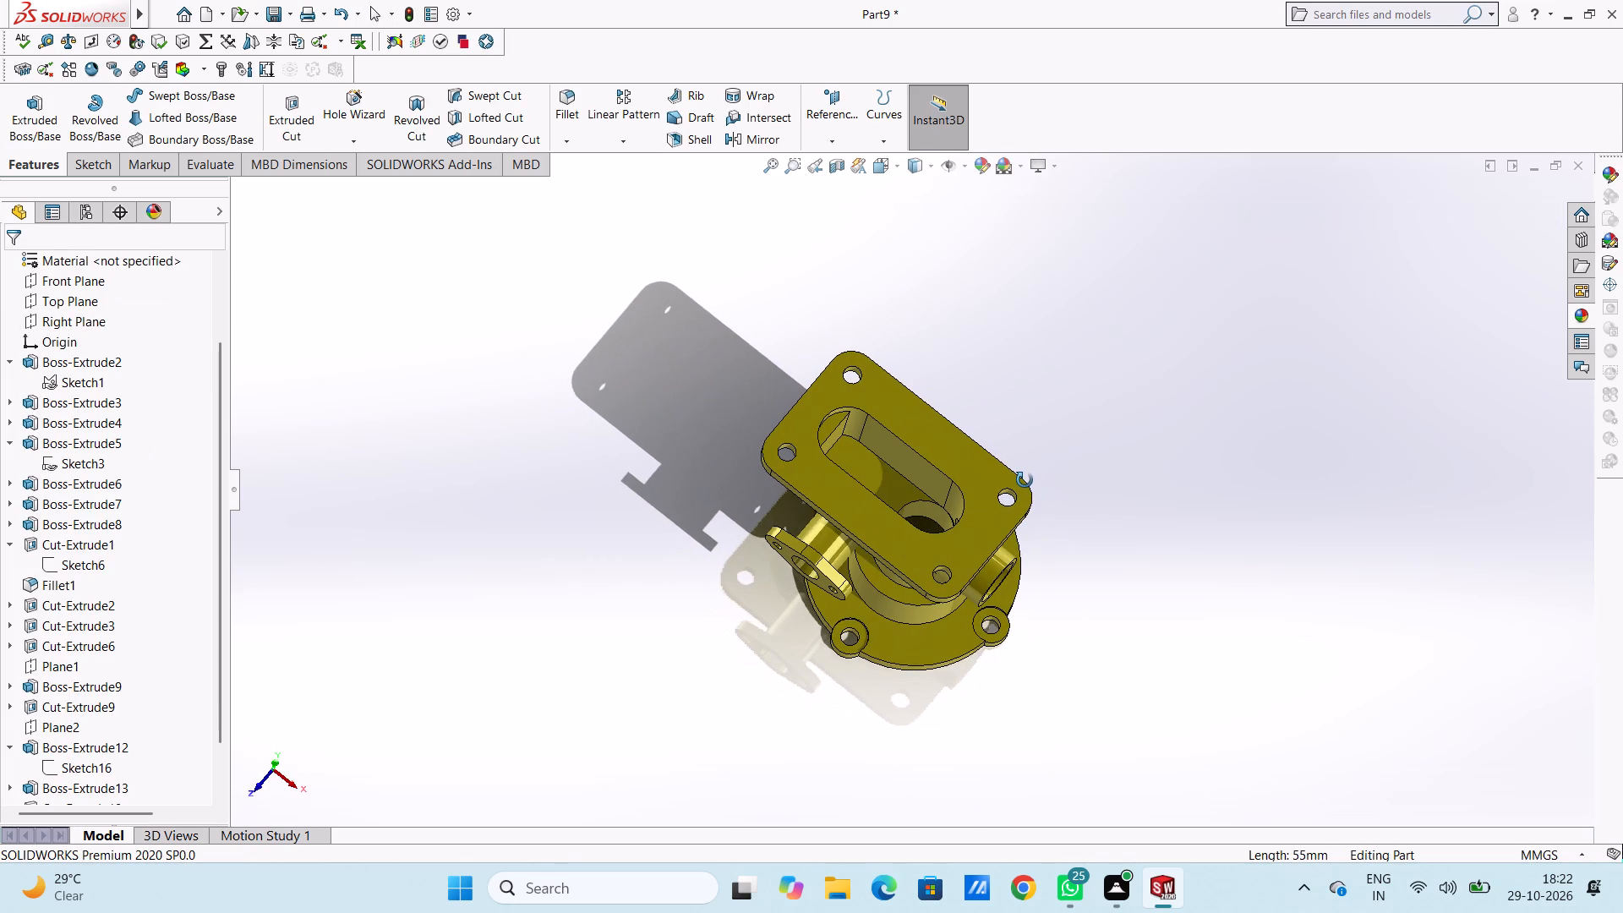
{"action": "middle_click_drag", "start_coordinate": [1025, 480], "coordinate": [1076, 292]}
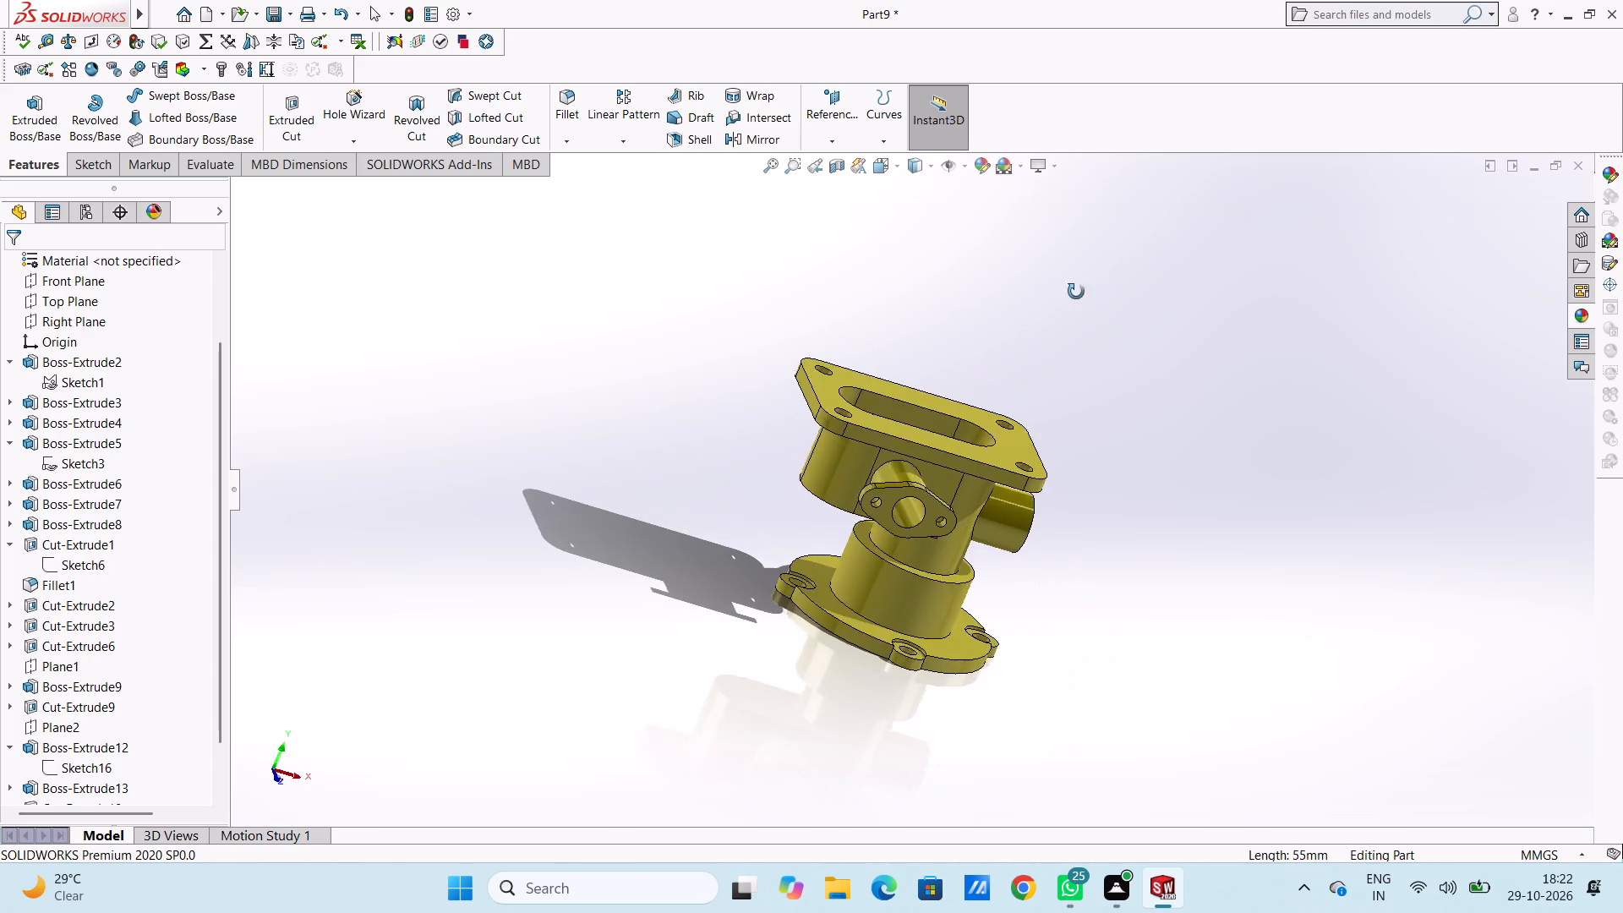
{"action": "middle_click_drag", "start_coordinate": [1076, 292], "coordinate": [1047, 483]}
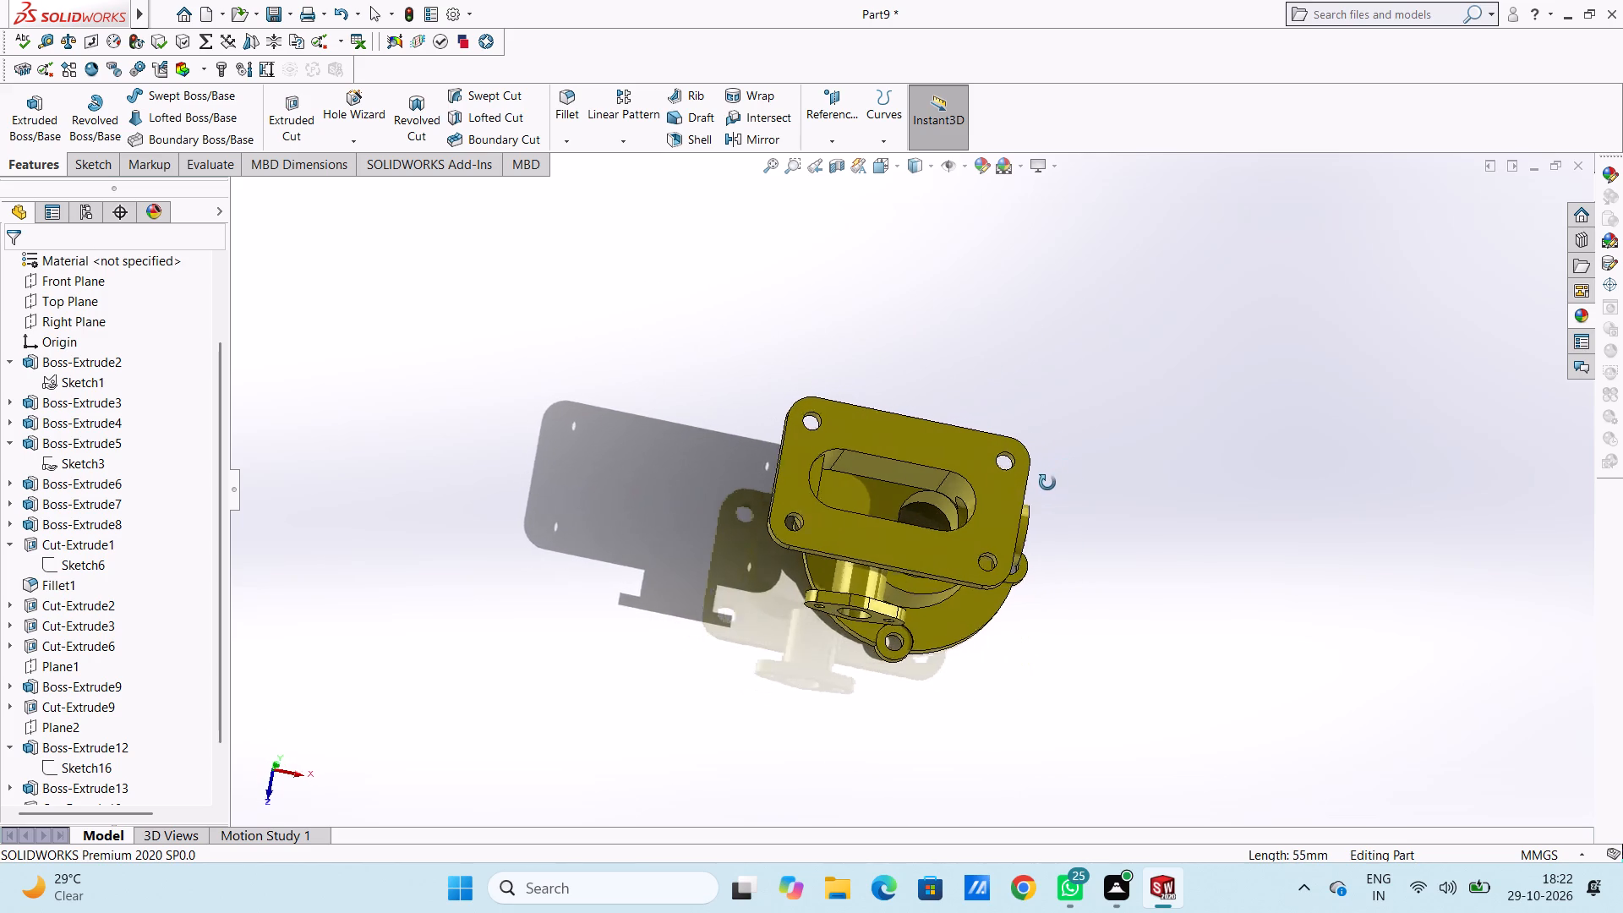
{"action": "middle_click_drag", "start_coordinate": [1047, 483], "coordinate": [1046, 483]}
{"action": "middle_click_drag", "start_coordinate": [993, 659], "coordinate": [963, 588]}
{"action": "scroll", "coordinate": [789, 549], "scroll_direction": "down", "scroll_amount": 2}
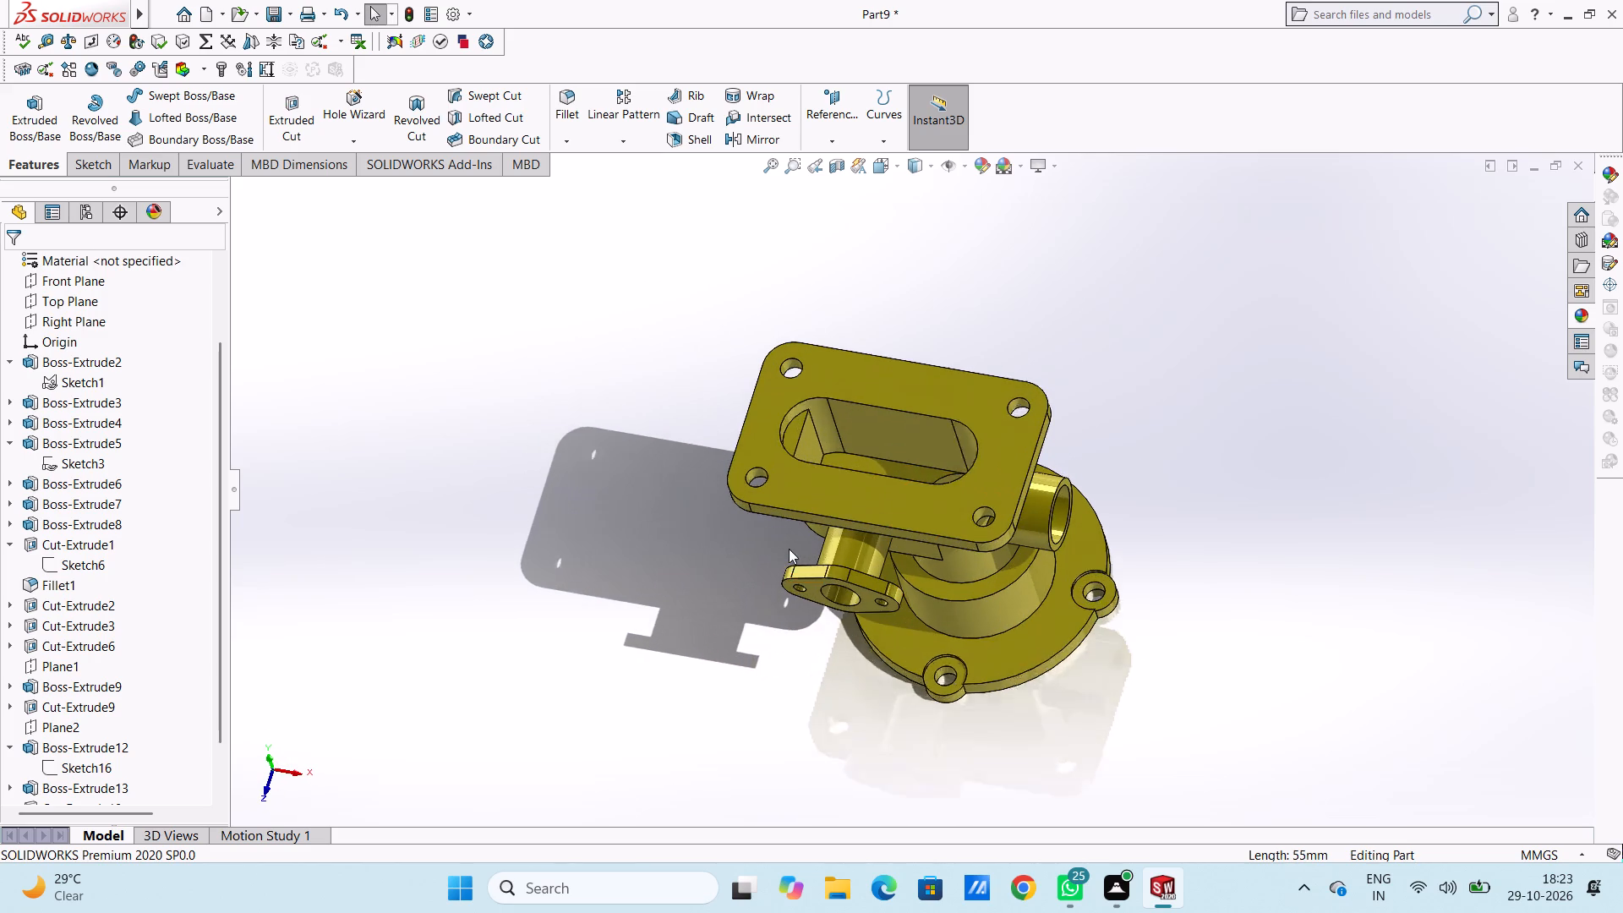
{"action": "scroll", "coordinate": [789, 549], "scroll_direction": "down", "scroll_amount": 1}
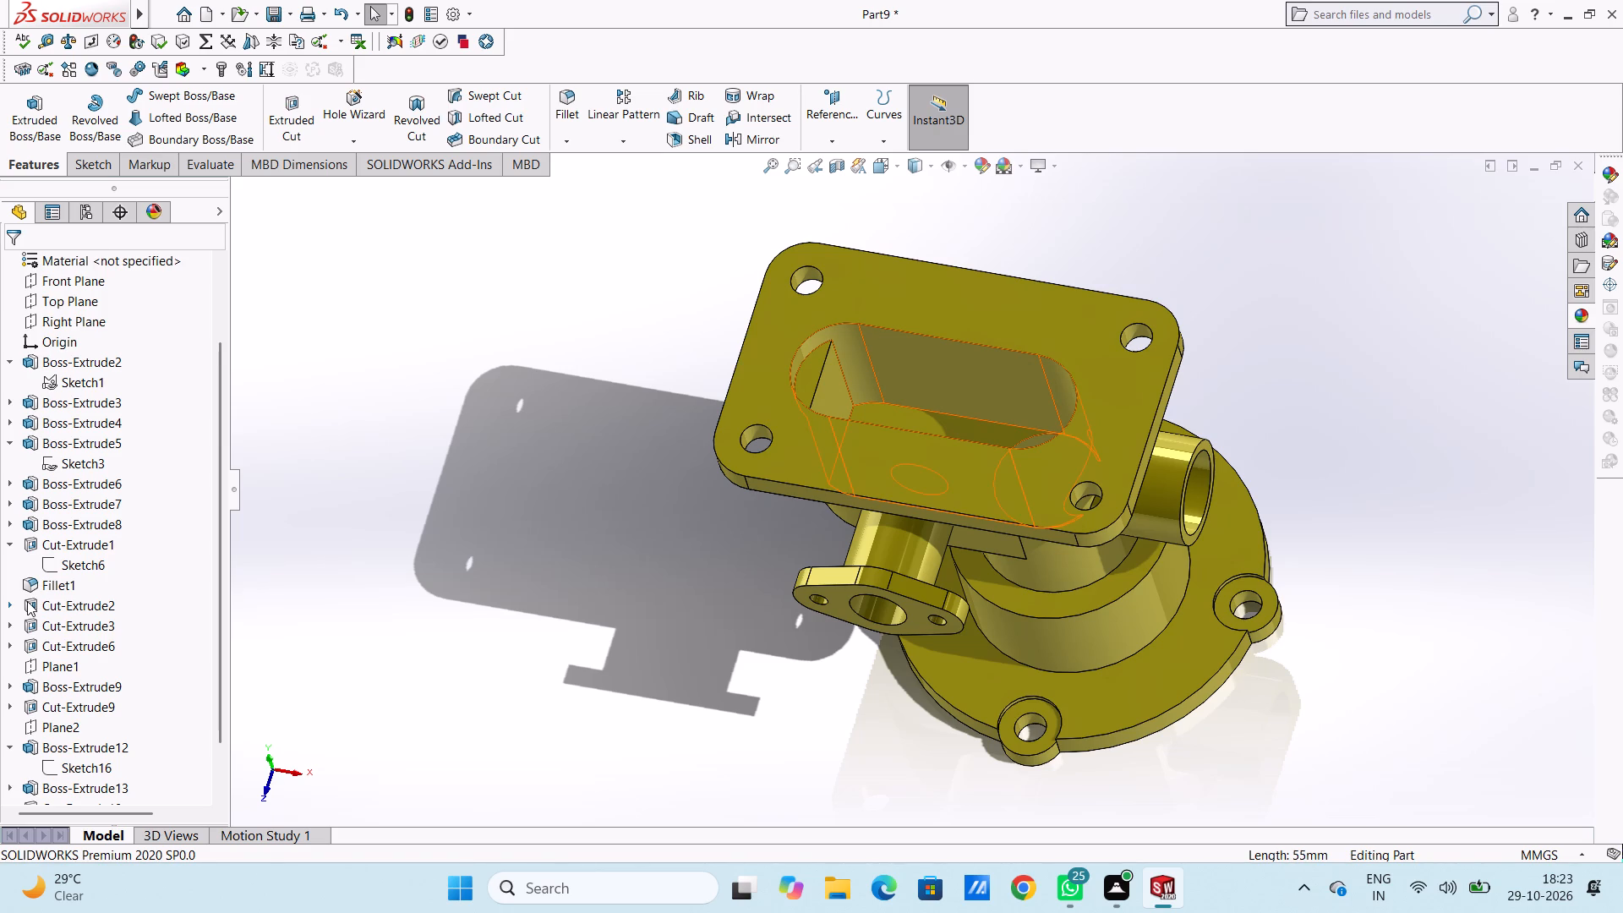
Cut-extrude the existing slot sketch of the top flange opening with Up To Surface, ending at the flat face inside the housing box.
{"action": "left_click", "coordinate": [12, 602]}
{"action": "left_click", "coordinate": [57, 621]}
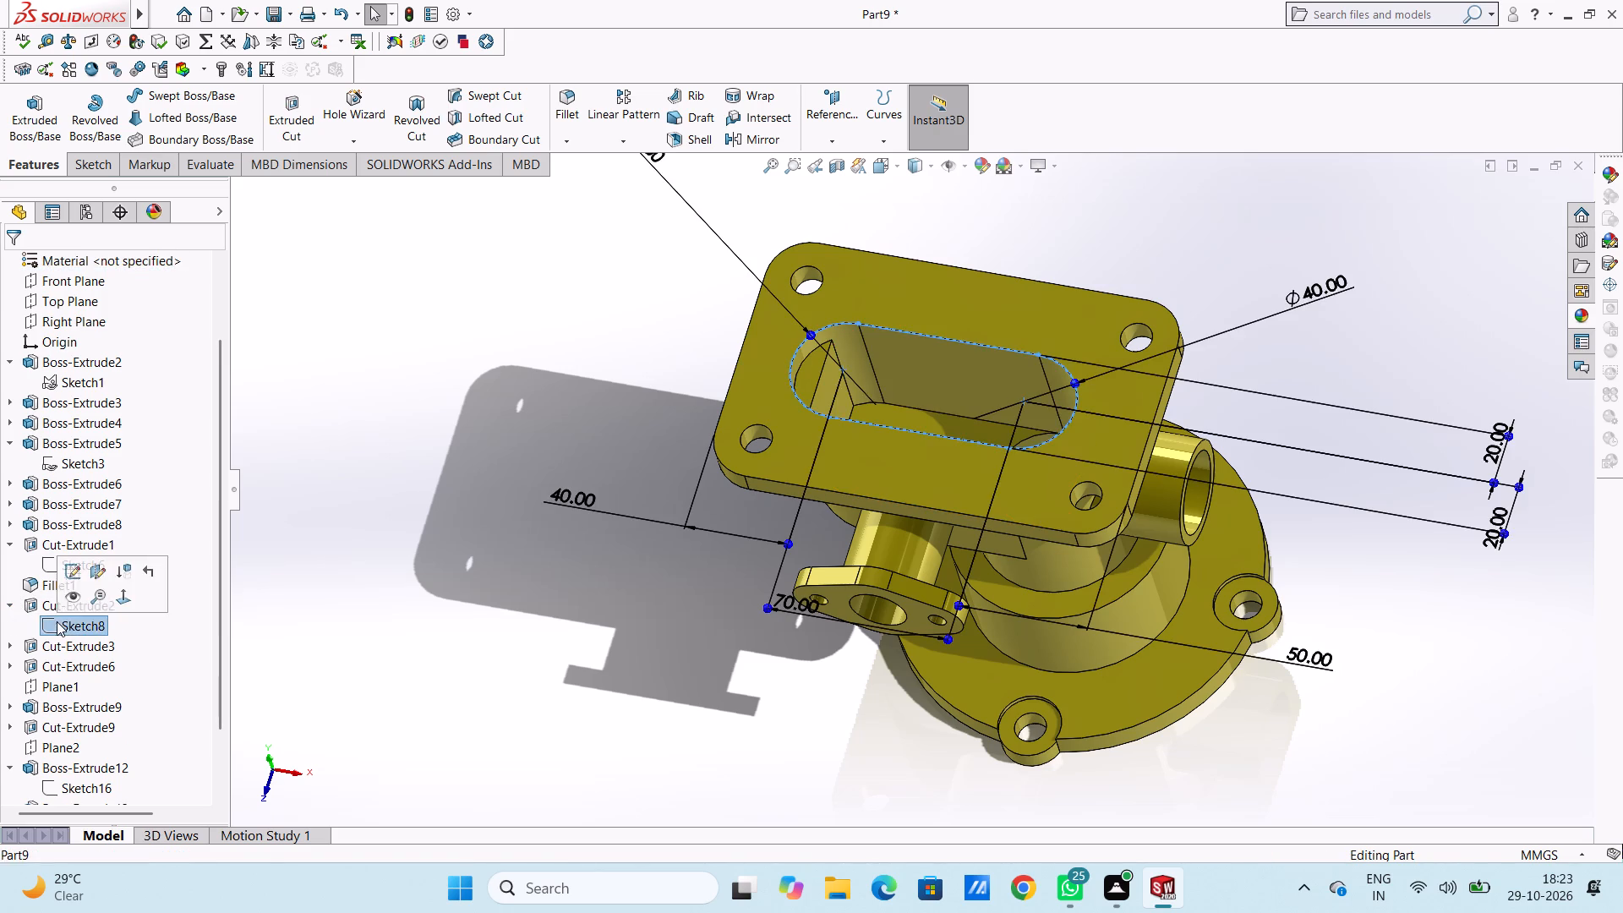
{"action": "left_click", "coordinate": [297, 109]}
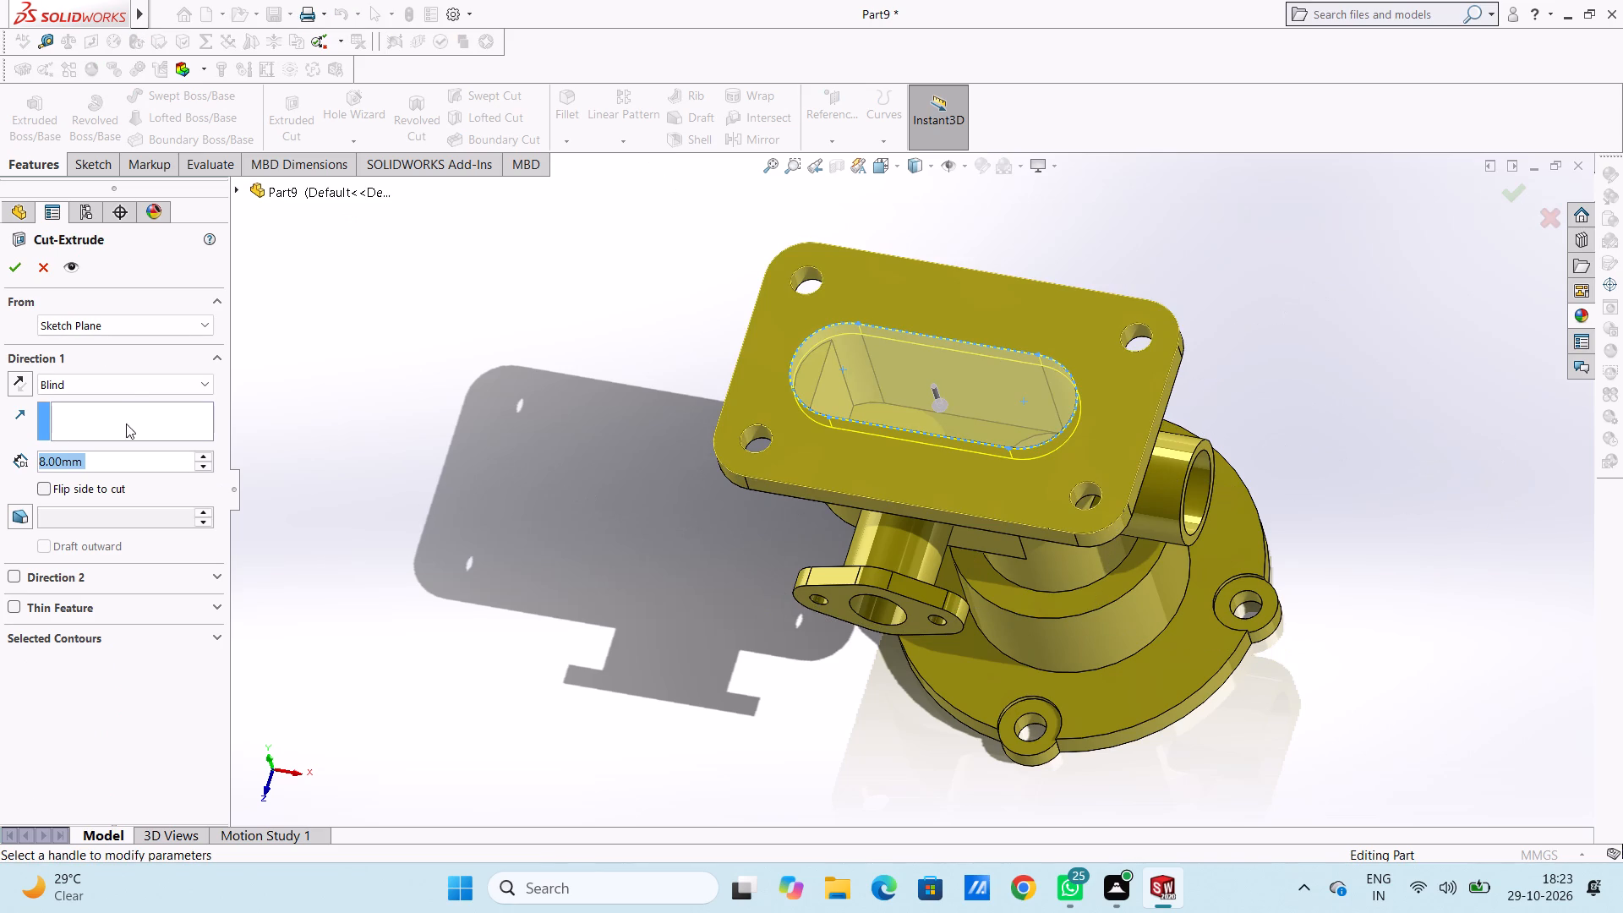
{"action": "left_click", "coordinate": [117, 384]}
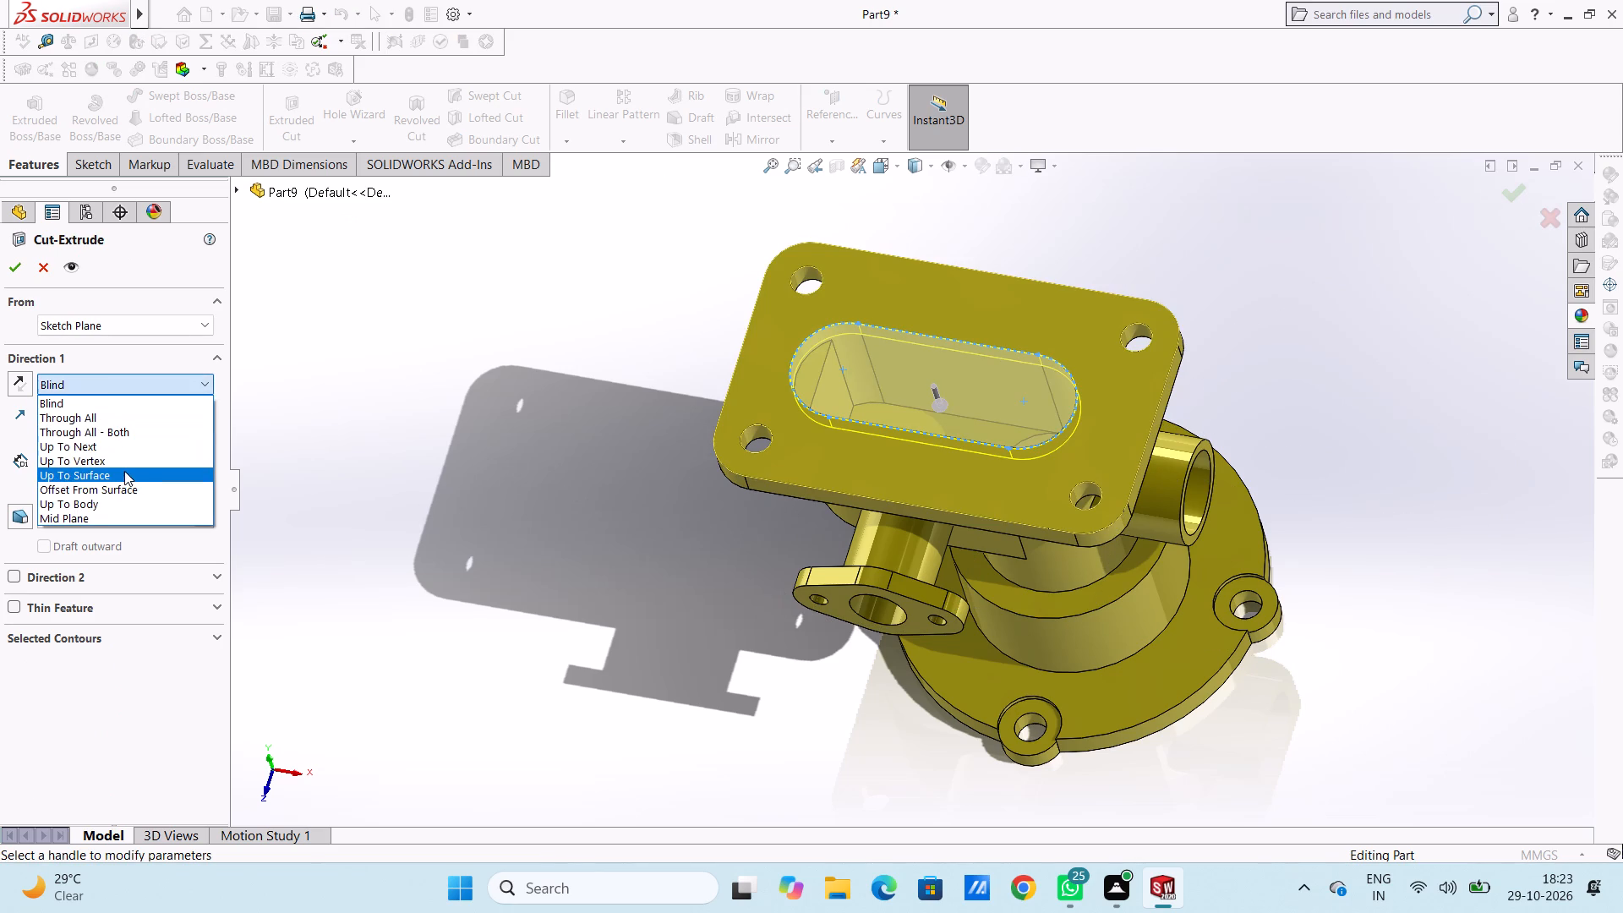
{"action": "left_click", "coordinate": [124, 471]}
{"action": "middle_click_drag", "start_coordinate": [439, 370], "coordinate": [422, 465]}
{"action": "left_click", "coordinate": [926, 440]}
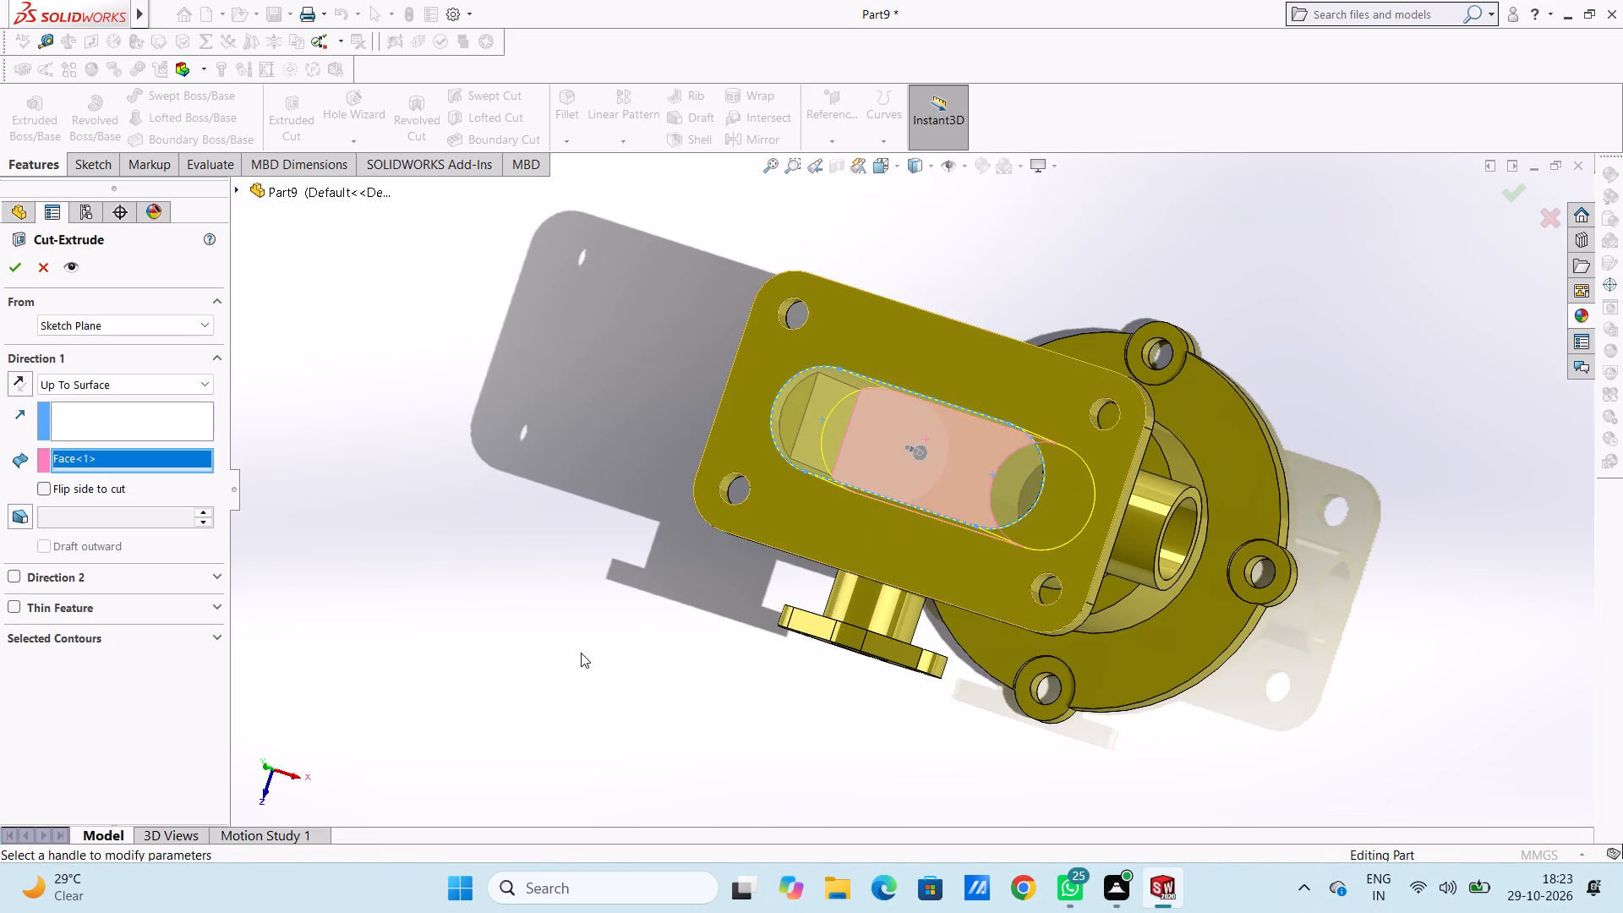
{"action": "middle_click_drag", "start_coordinate": [587, 653], "coordinate": [665, 374]}
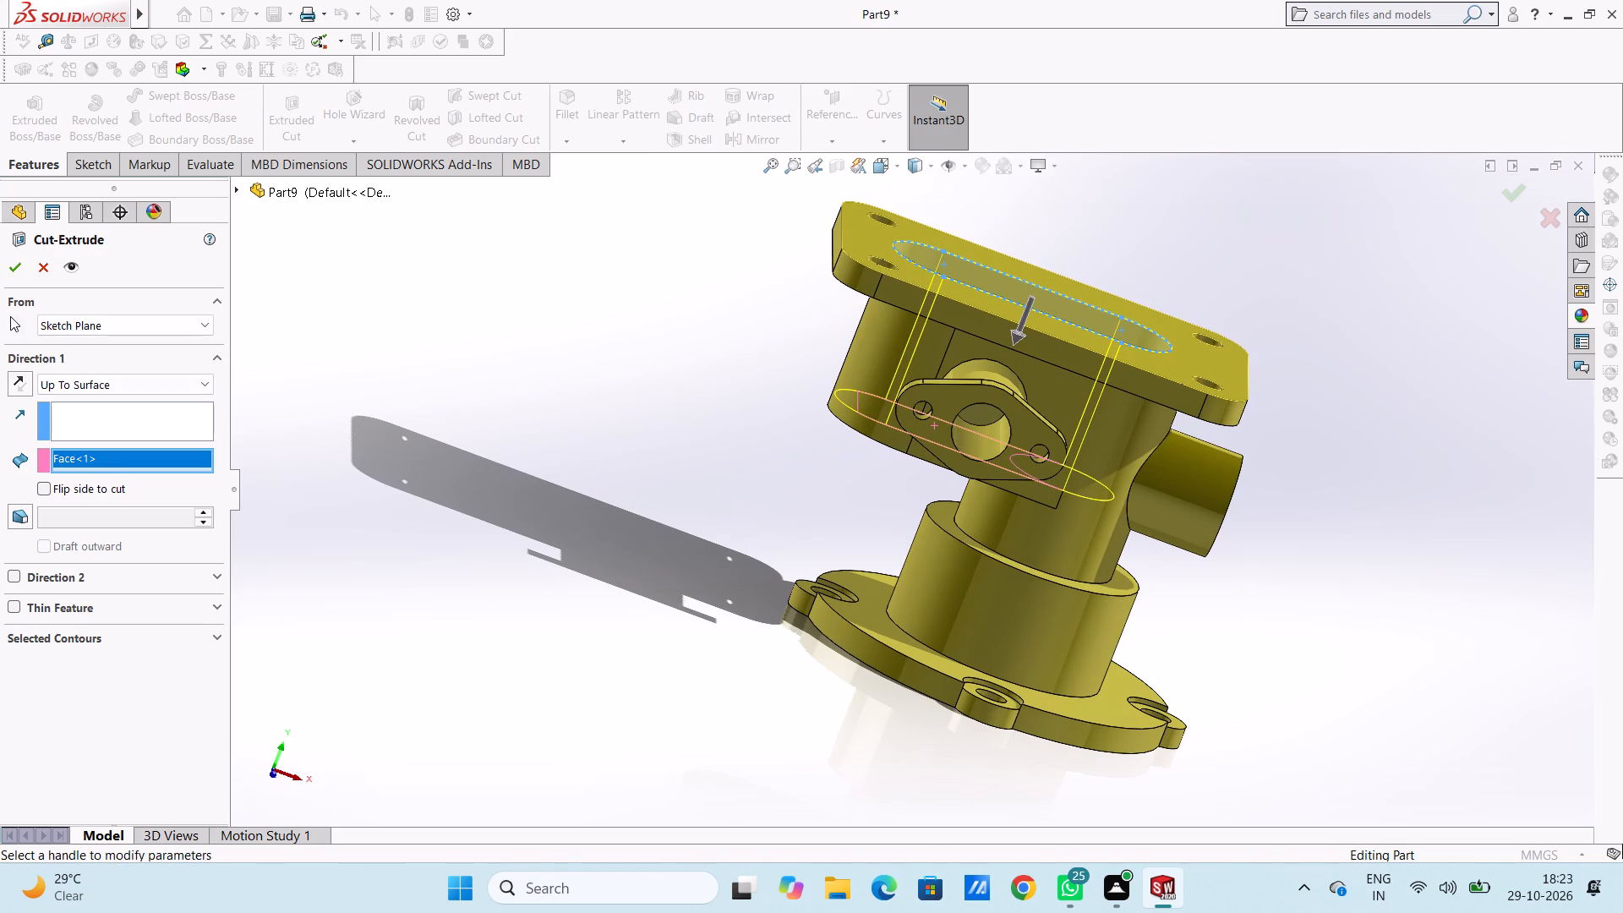
{"action": "left_click", "coordinate": [8, 265]}
{"action": "left_click", "coordinate": [673, 533]}
Examine the slotted opening, housing underside and side ports from several angles.
{"action": "middle_click_drag", "start_coordinate": [640, 454], "coordinate": [639, 454]}
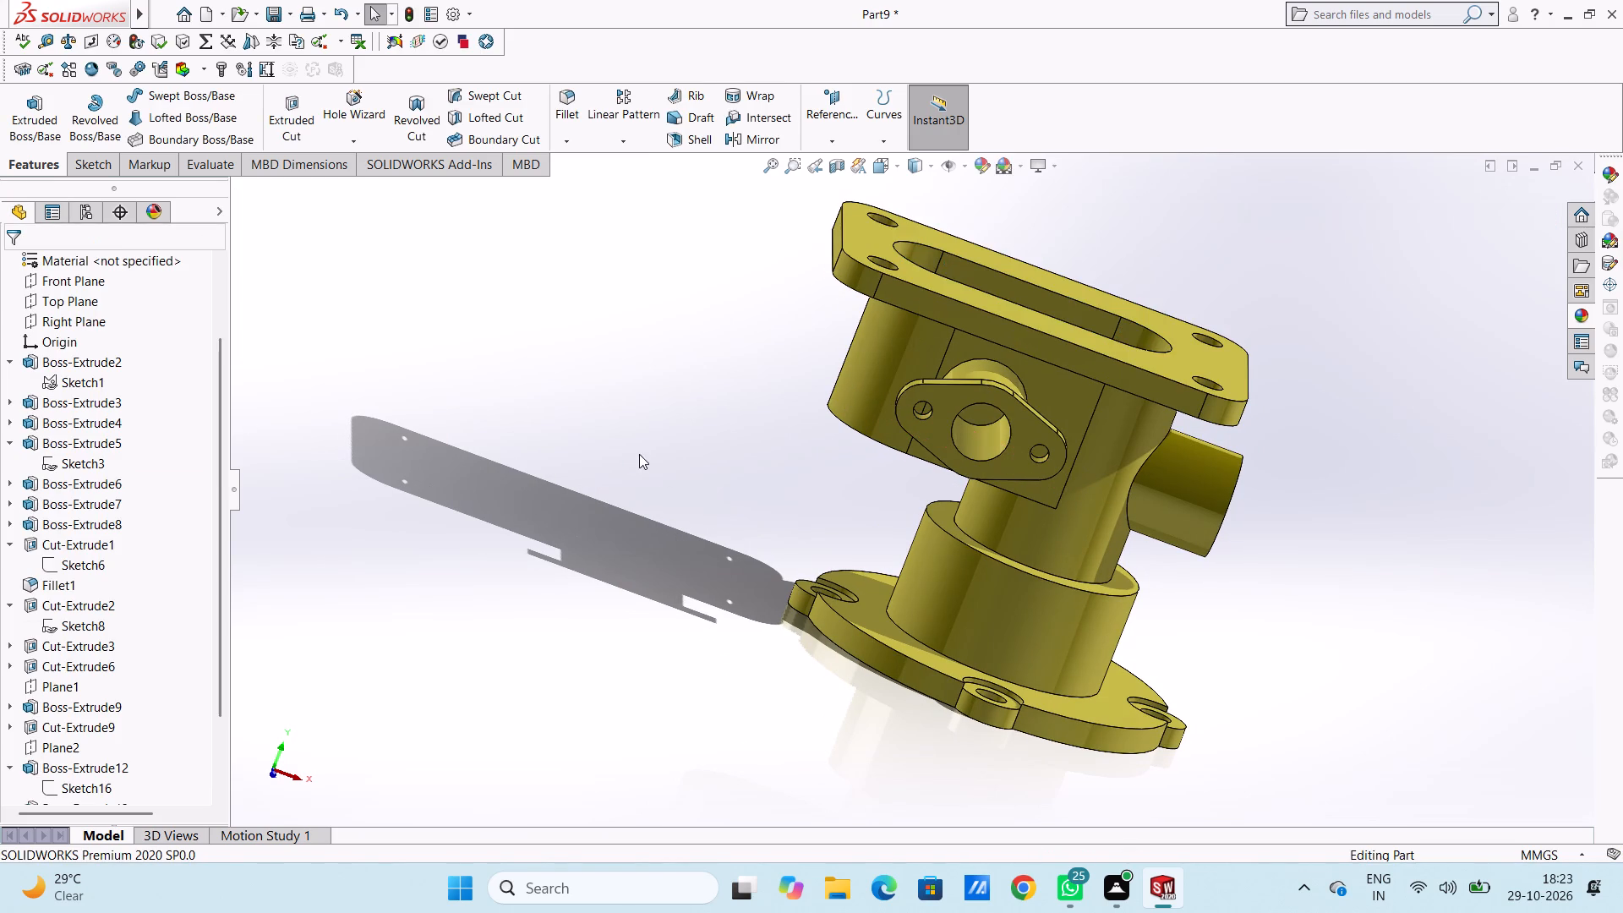
{"action": "middle_click_drag", "start_coordinate": [639, 454], "coordinate": [538, 451]}
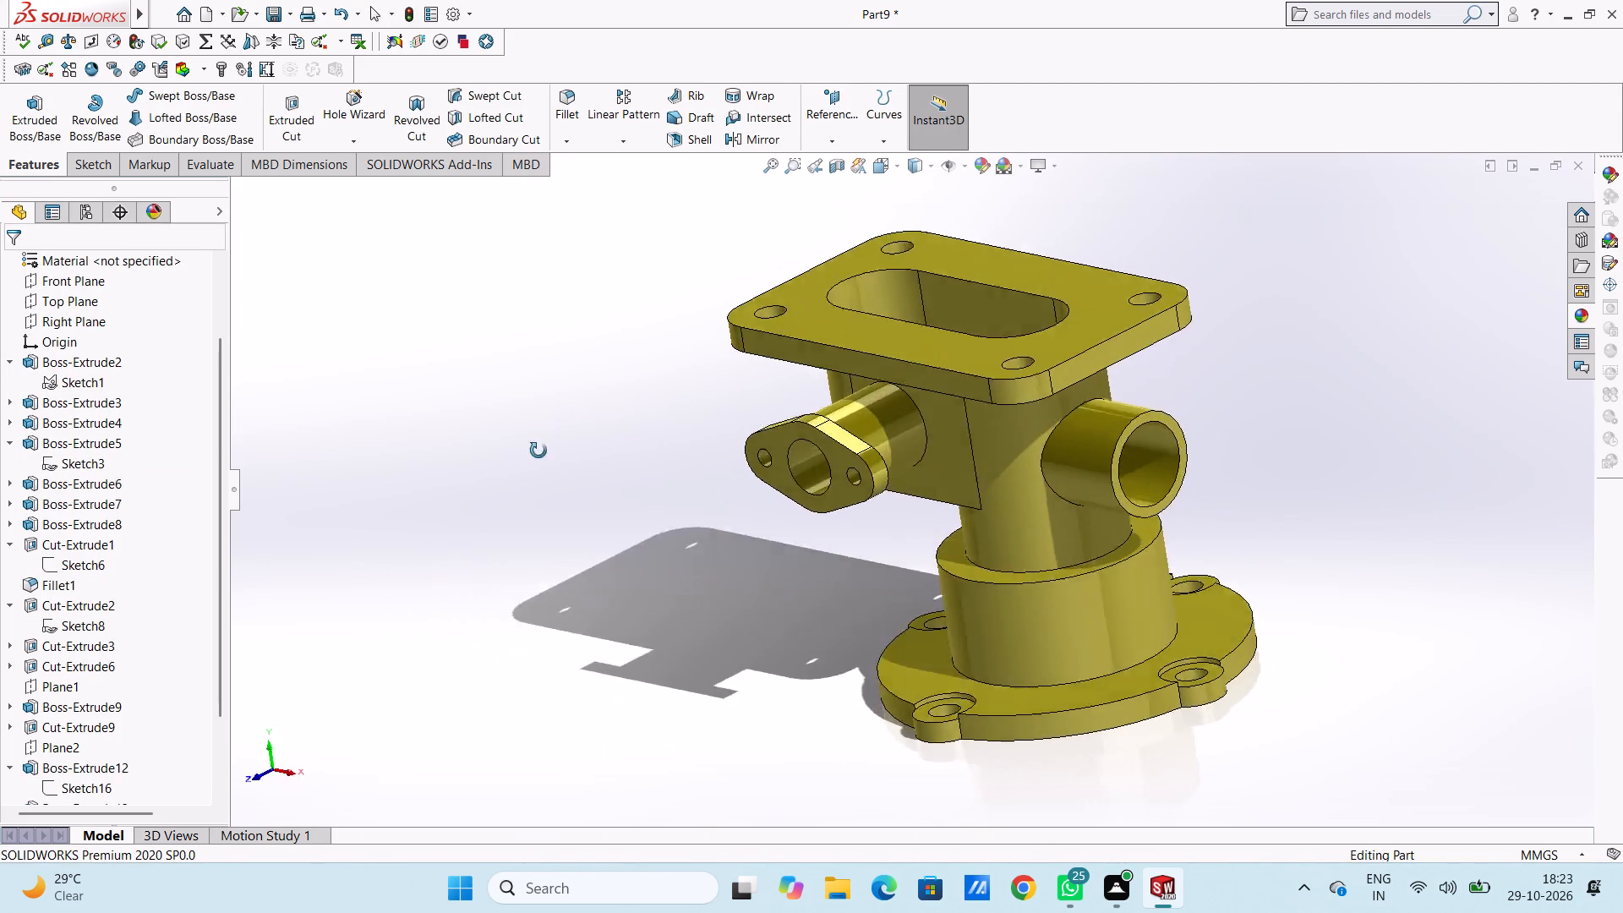
{"action": "middle_click_drag", "start_coordinate": [538, 451], "coordinate": [548, 439]}
{"action": "middle_click_drag", "start_coordinate": [538, 538], "coordinate": [642, 460]}
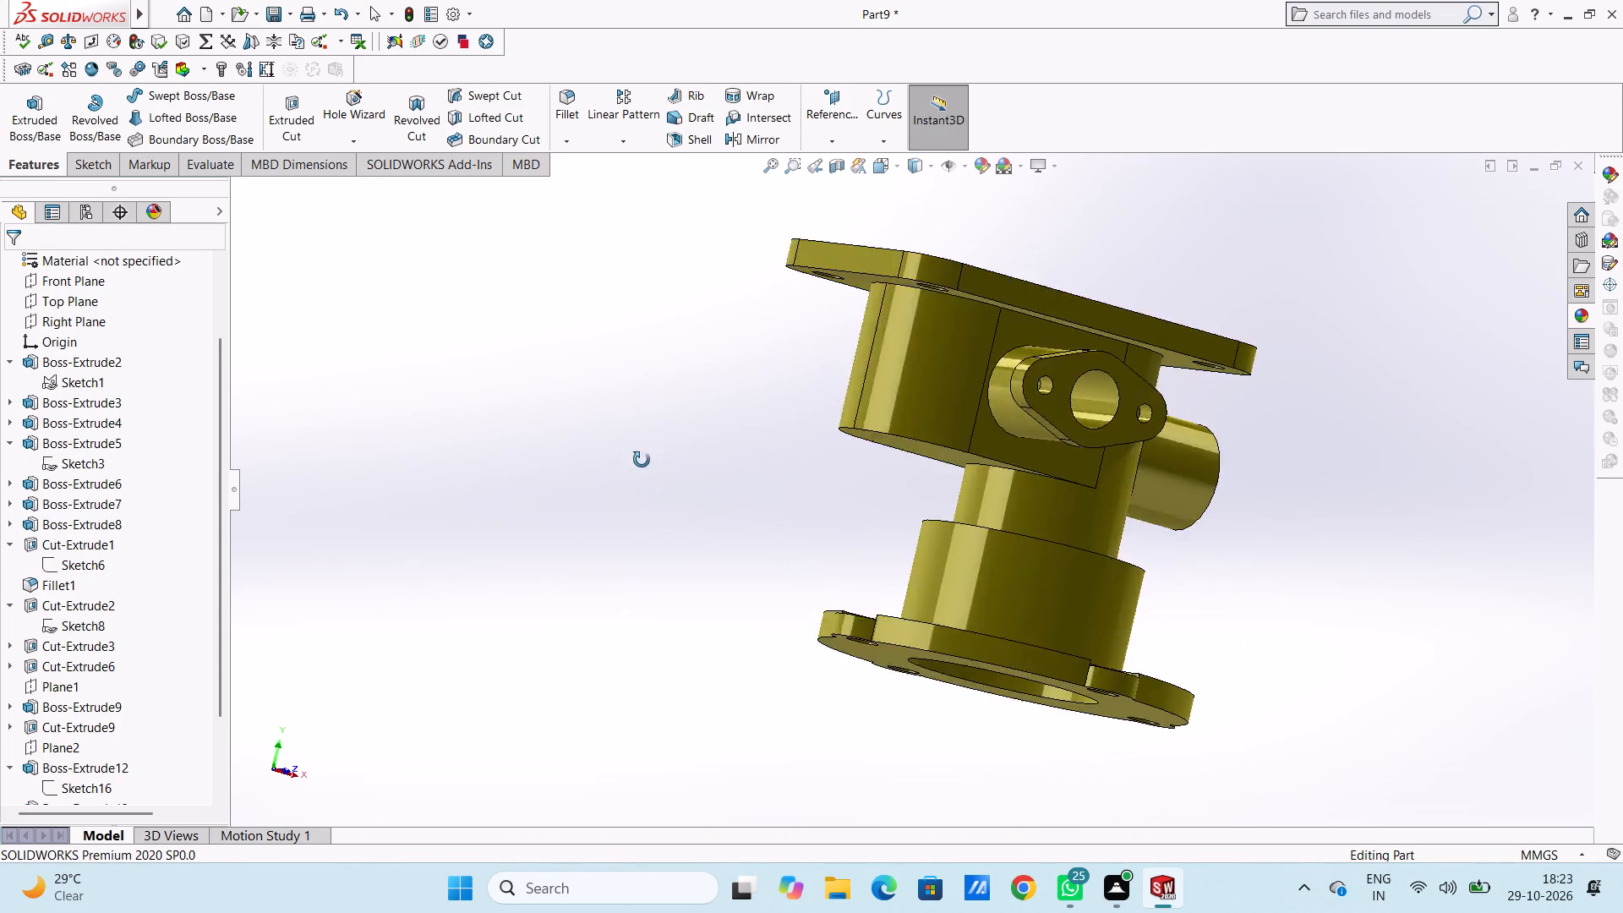
{"action": "middle_click_drag", "start_coordinate": [642, 460], "coordinate": [524, 489]}
{"action": "scroll", "coordinate": [1112, 325], "scroll_direction": "down", "scroll_amount": 1}
{"action": "middle_click_drag", "start_coordinate": [1126, 336], "coordinate": [1136, 391]}
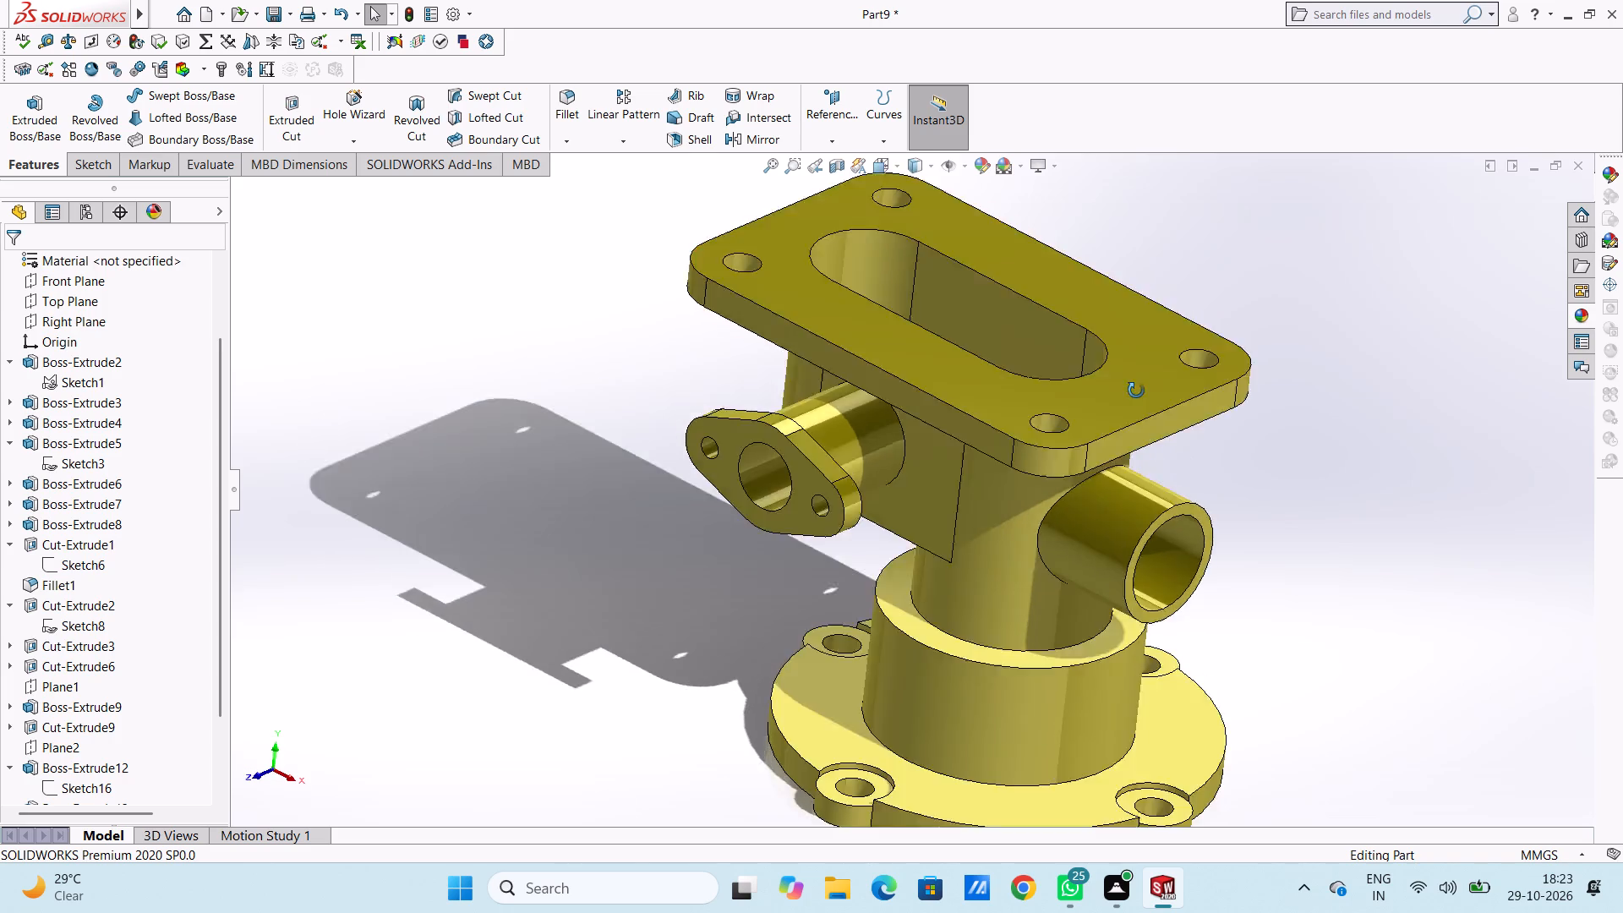
{"action": "middle_click_drag", "start_coordinate": [1136, 391], "coordinate": [1141, 484]}
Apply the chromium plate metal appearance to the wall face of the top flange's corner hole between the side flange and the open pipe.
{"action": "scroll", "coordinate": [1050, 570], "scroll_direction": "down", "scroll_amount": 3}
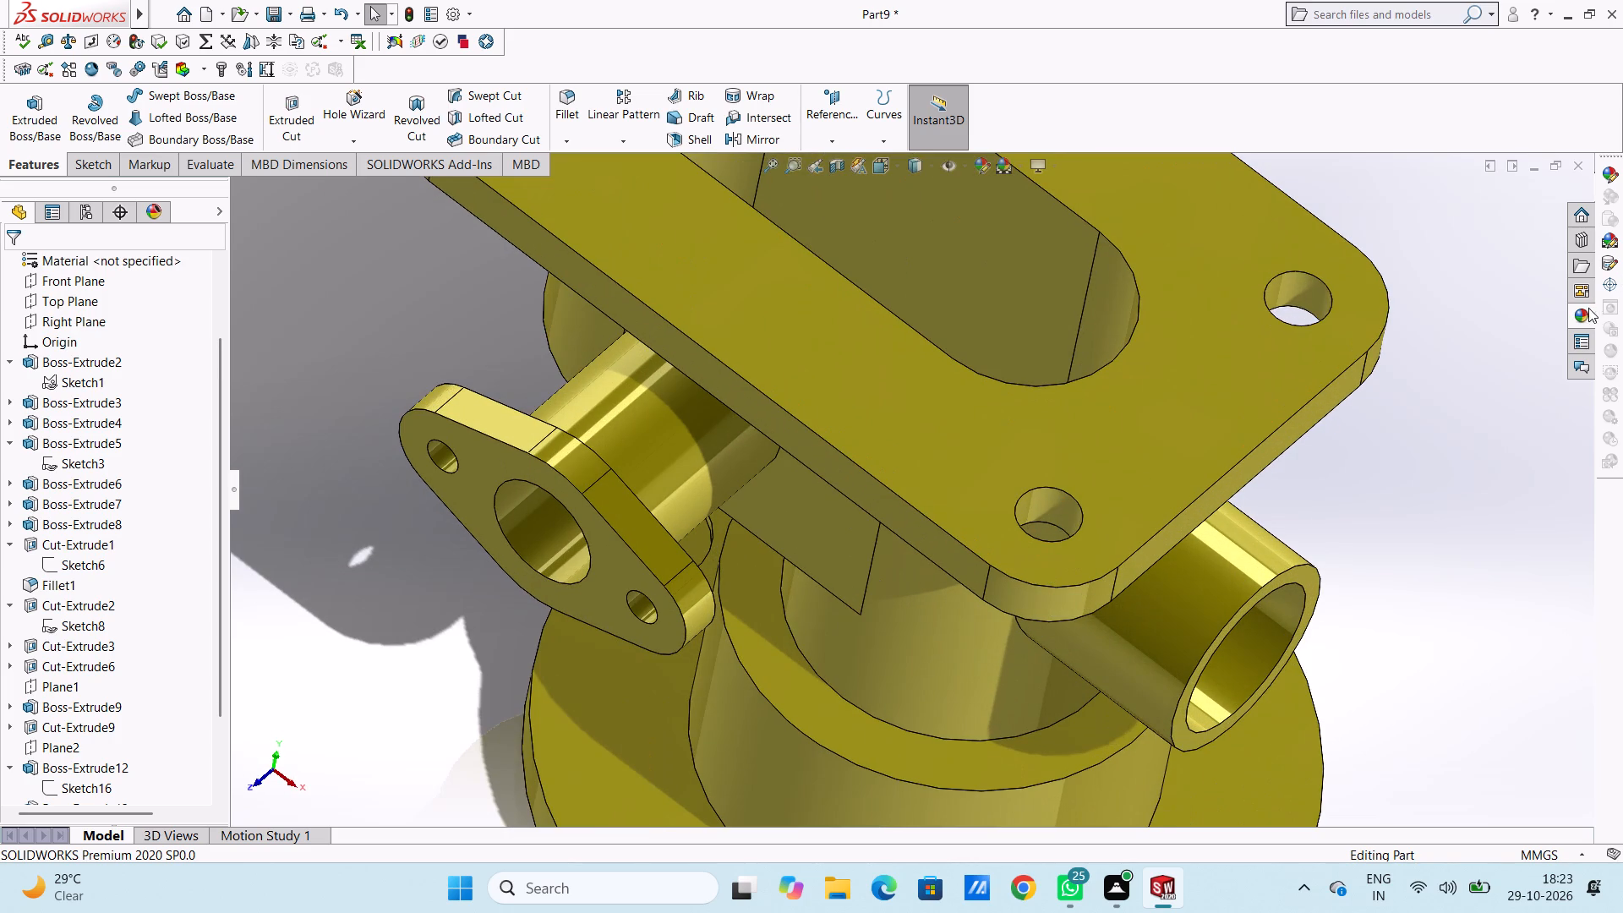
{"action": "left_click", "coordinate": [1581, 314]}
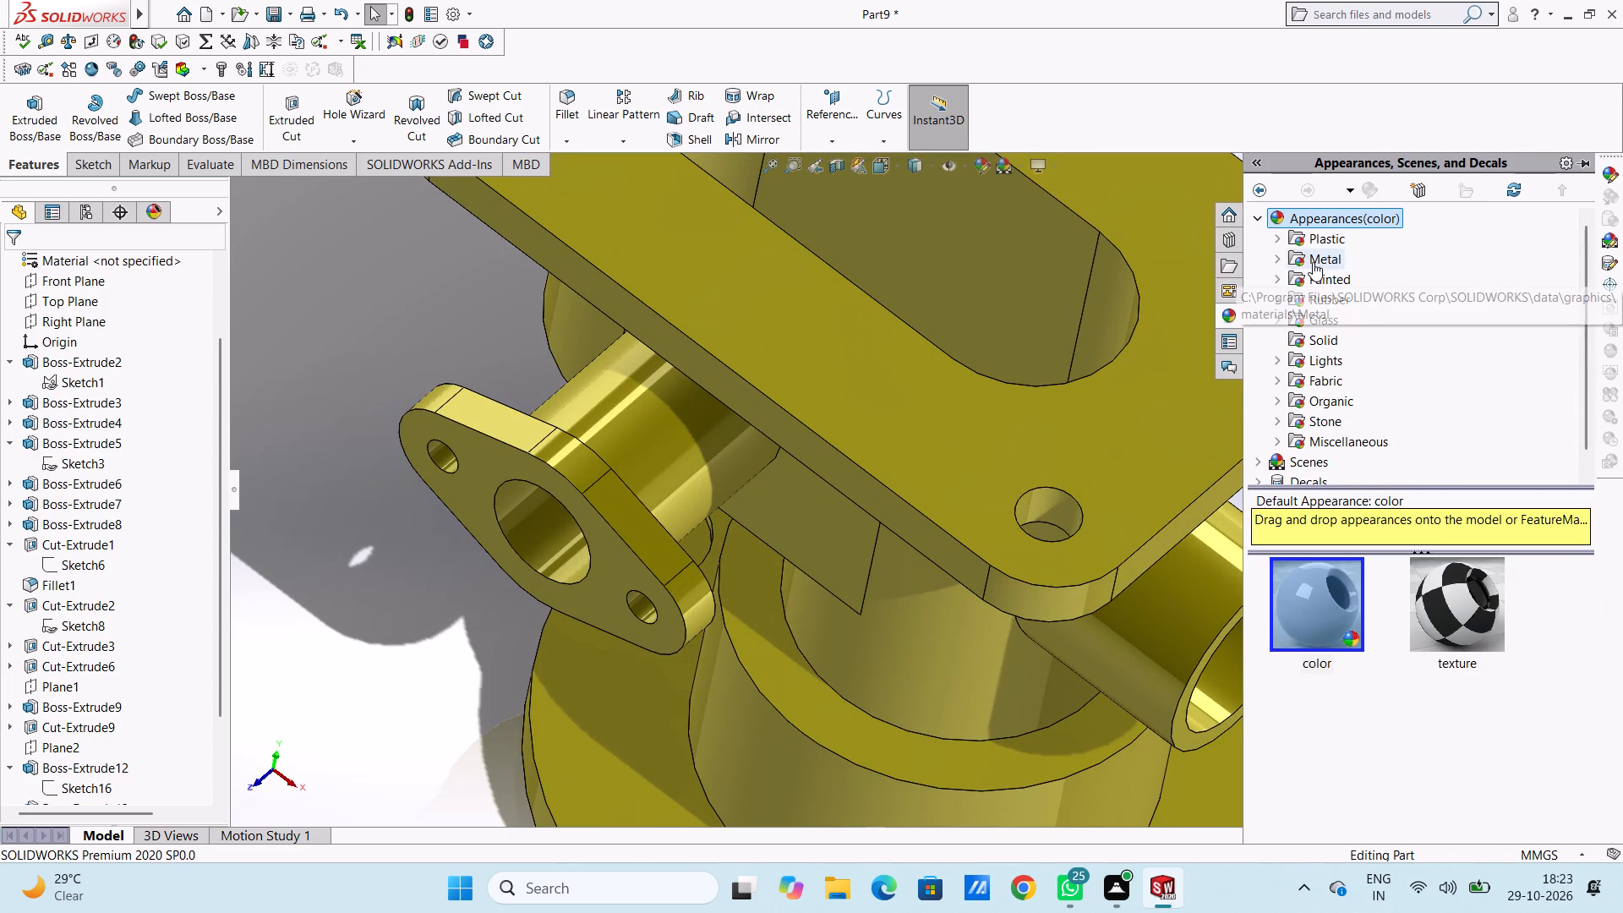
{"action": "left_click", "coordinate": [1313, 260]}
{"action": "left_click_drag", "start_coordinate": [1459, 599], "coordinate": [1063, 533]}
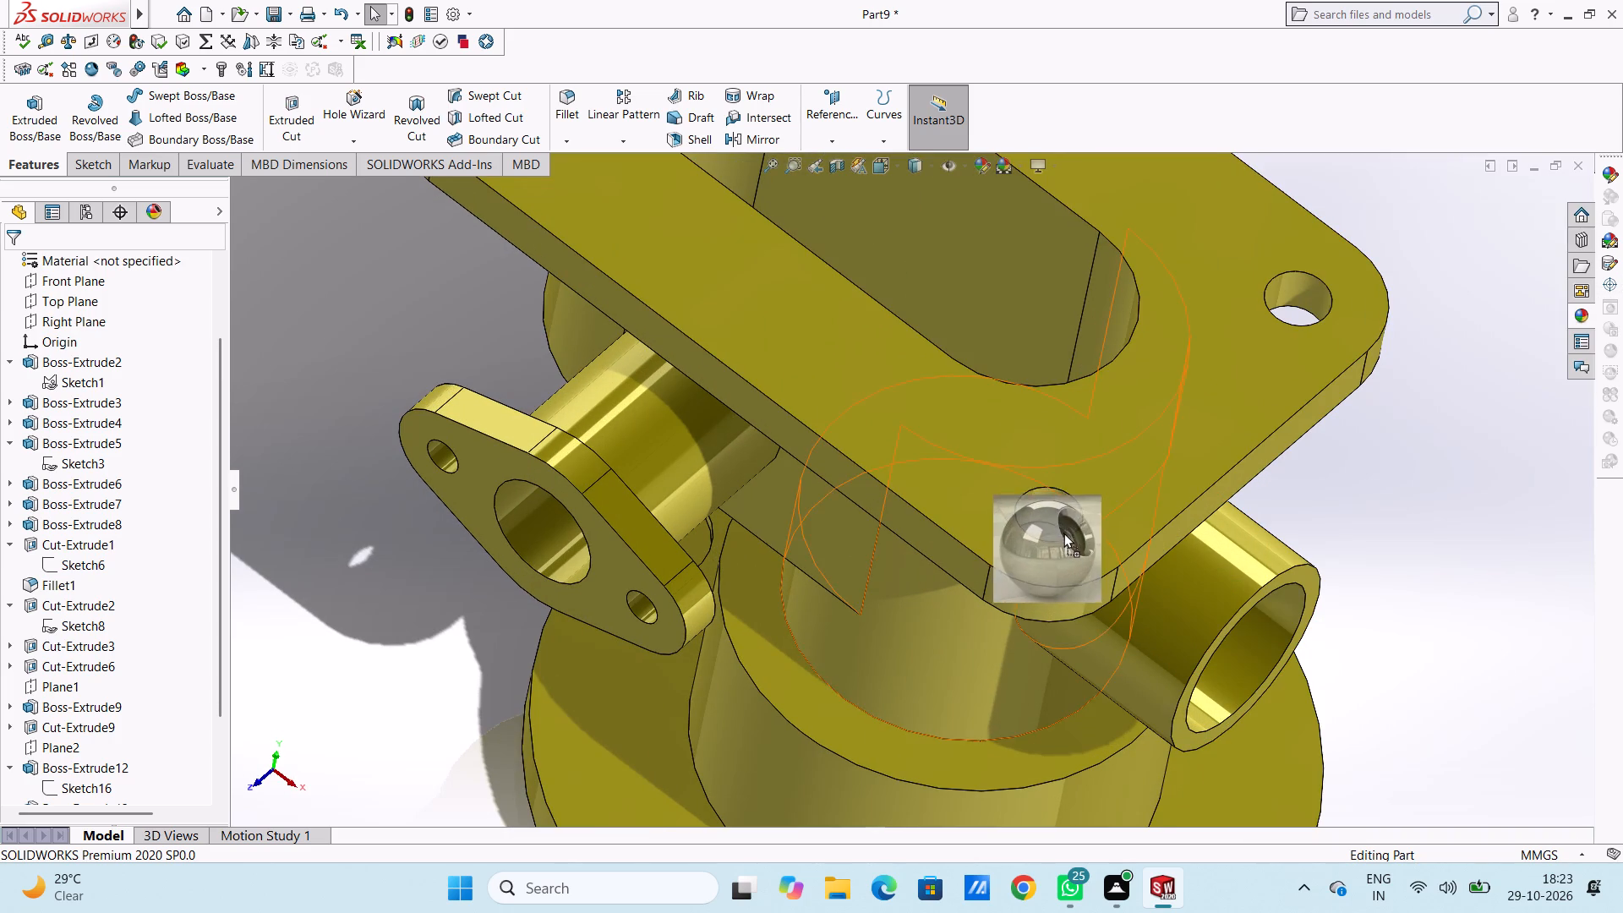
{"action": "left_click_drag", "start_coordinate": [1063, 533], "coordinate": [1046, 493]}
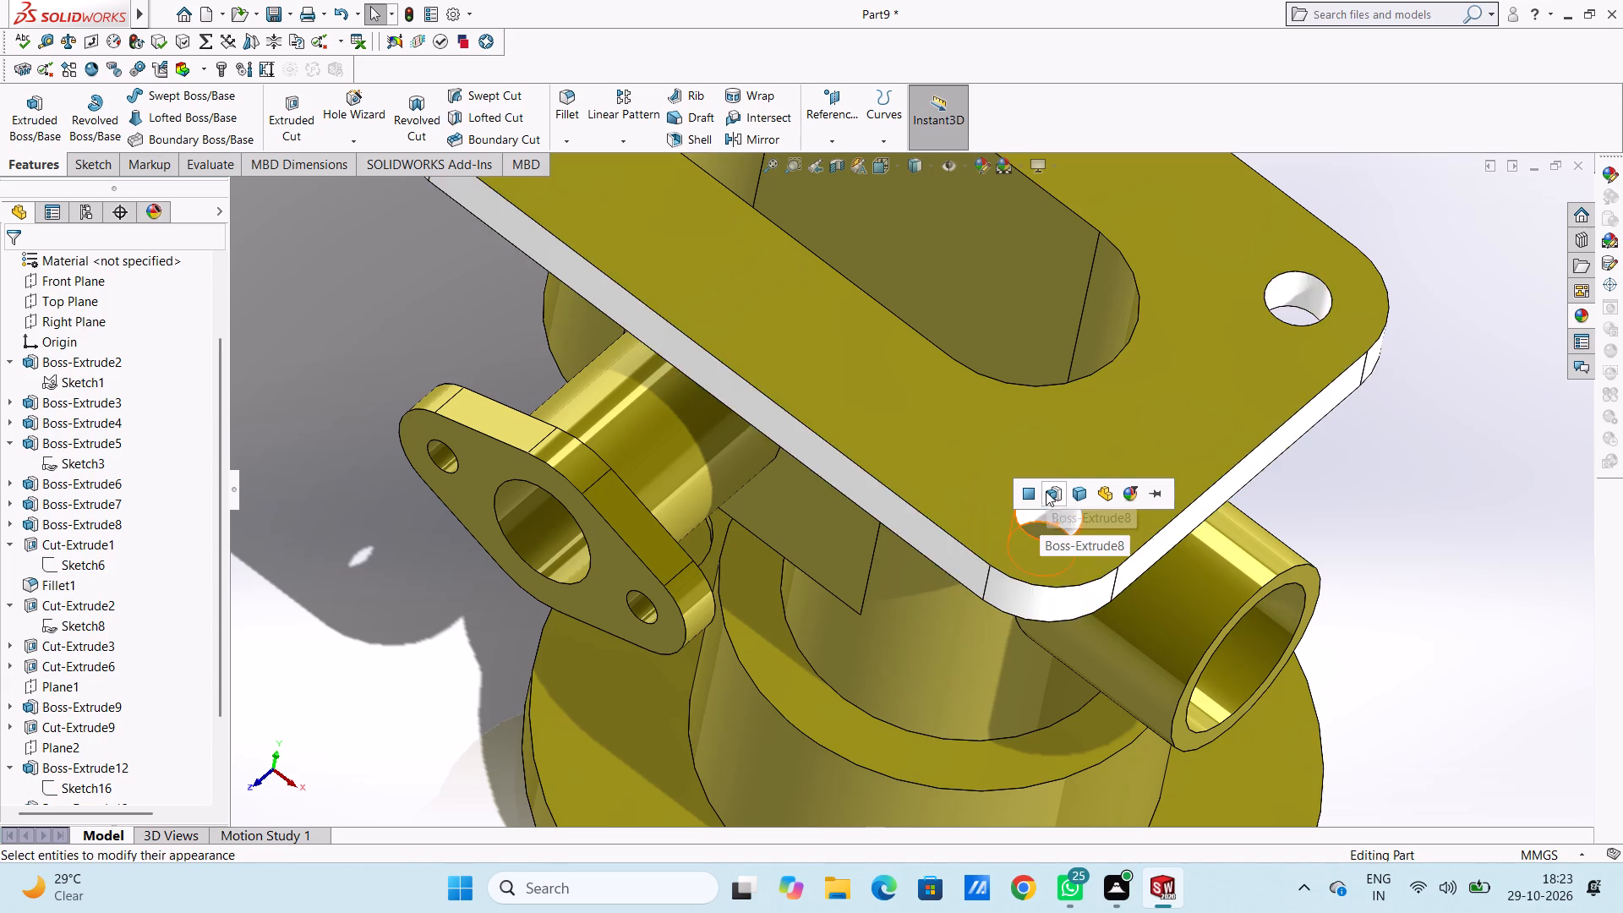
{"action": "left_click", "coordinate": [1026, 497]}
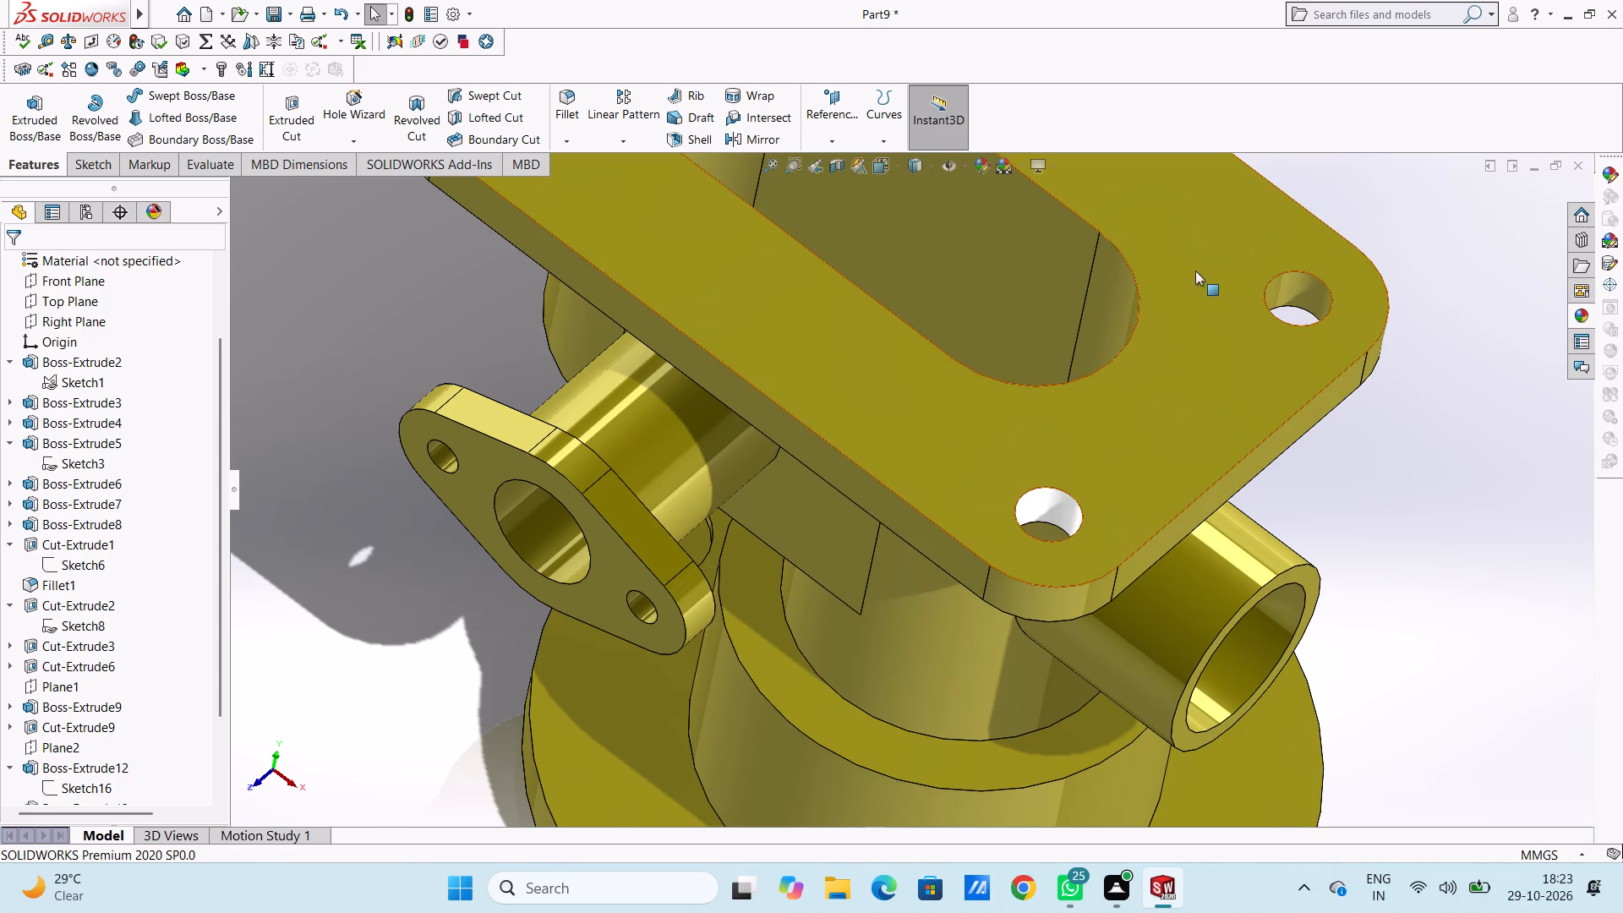
Apply the polished steel appearance to the wall face of the other top flange hole at the open pipe's end.
{"action": "scroll", "coordinate": [1201, 281], "scroll_direction": "down", "scroll_amount": 4}
{"action": "left_click", "coordinate": [1573, 315]}
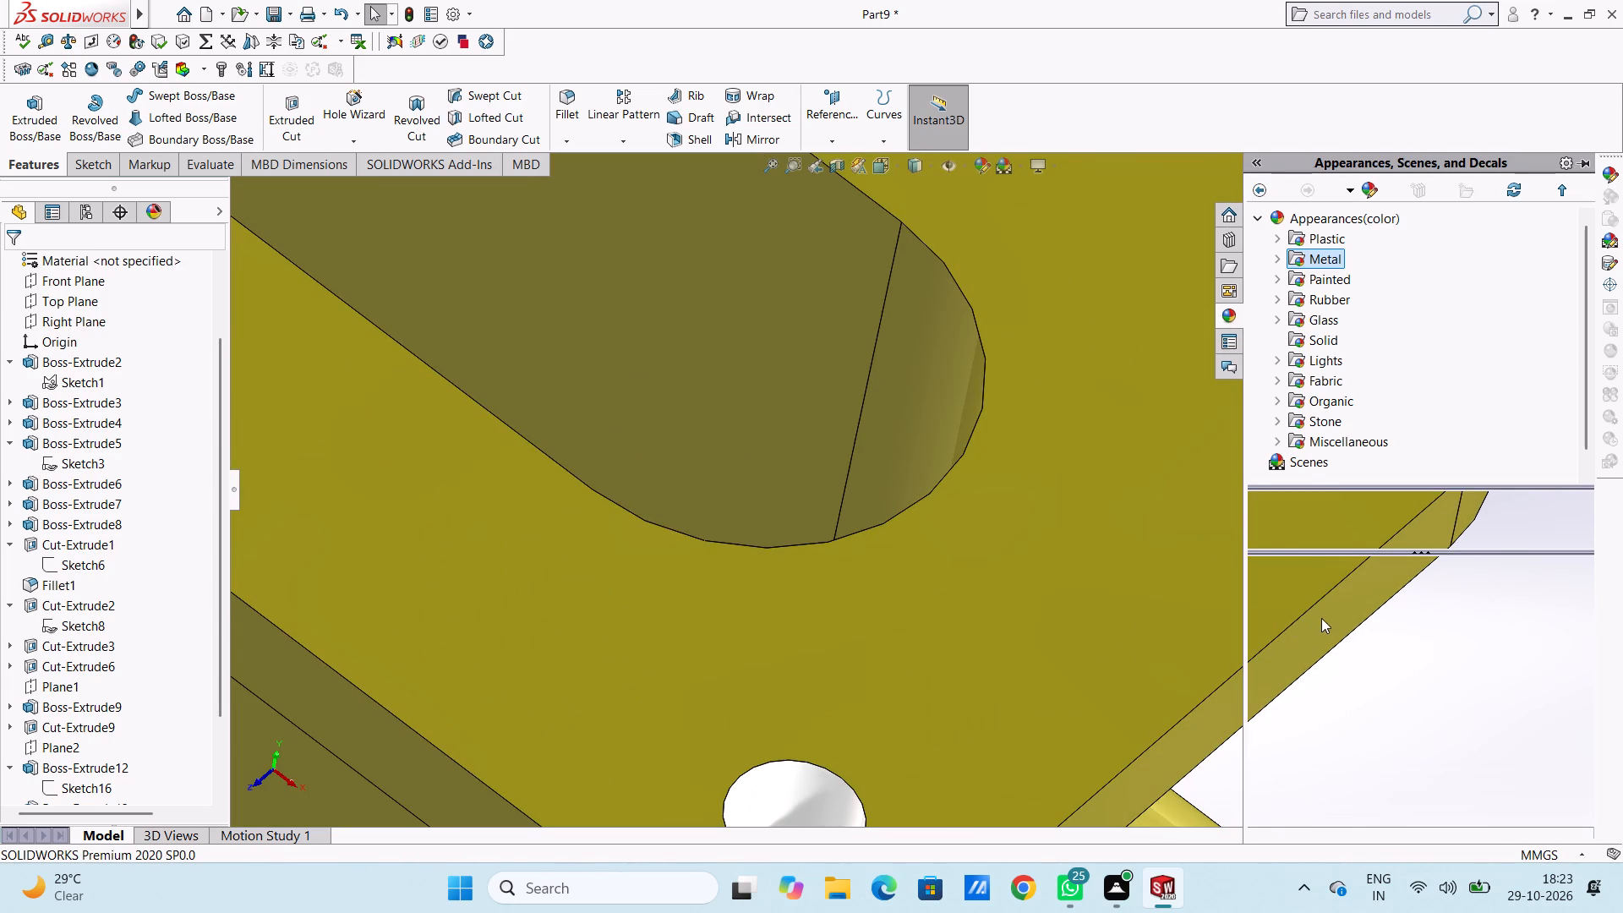
{"action": "left_click_drag", "start_coordinate": [1312, 614], "coordinate": [1314, 336]}
{"action": "left_click", "coordinate": [1314, 336]}
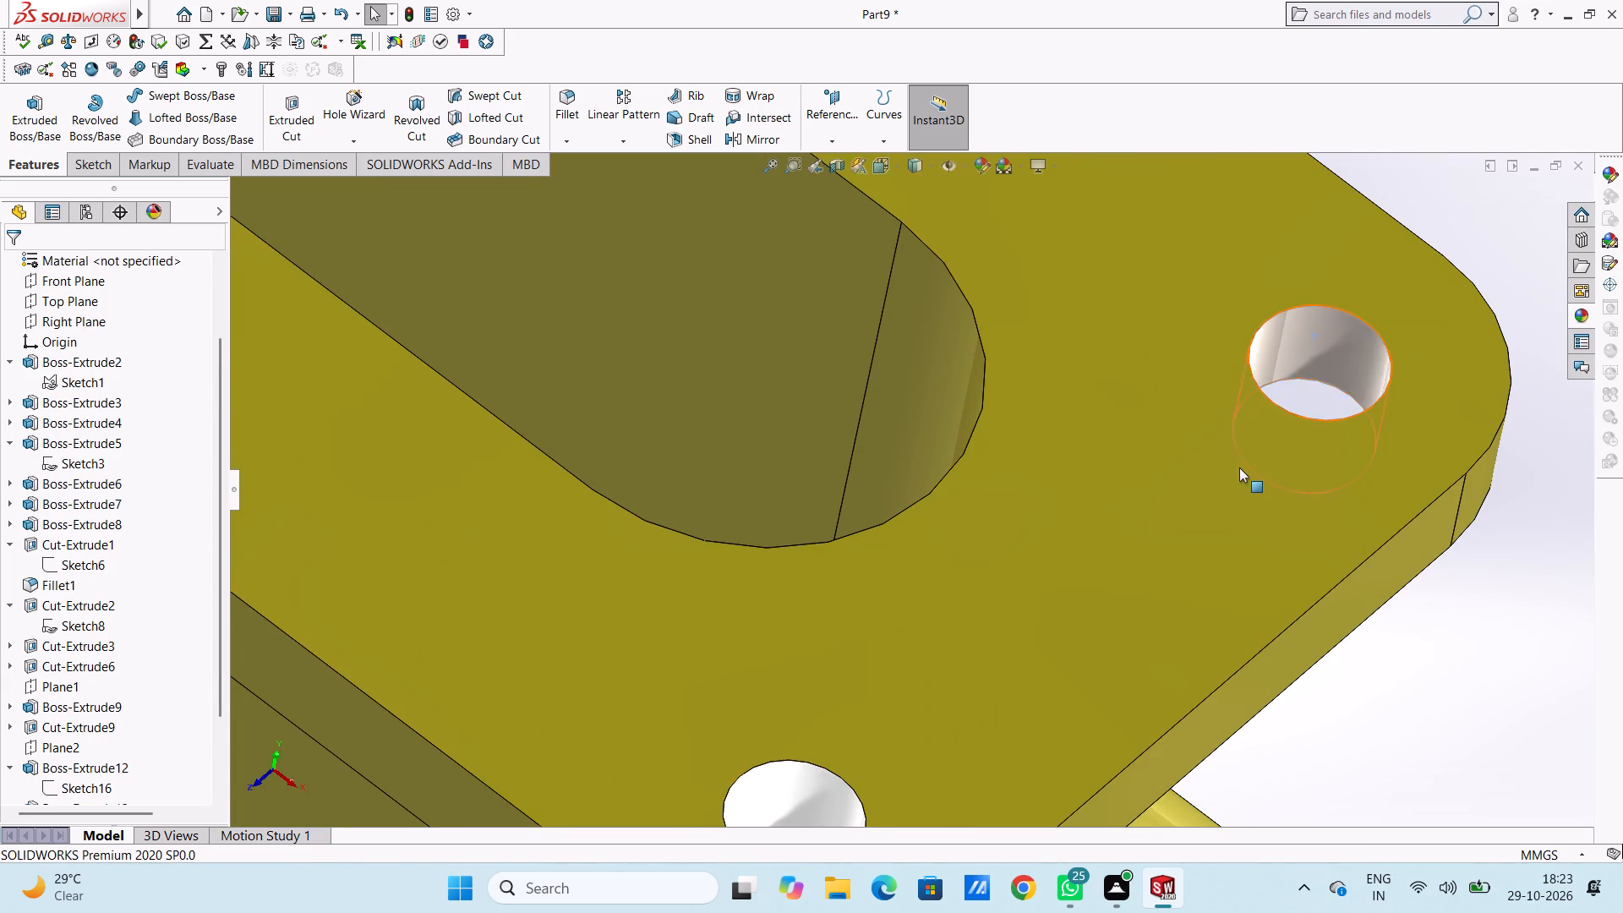
Apply the polished steel appearance to the wall face of the top flange's corner hole between the side flange and the open pipe.
{"action": "scroll", "coordinate": [1239, 467], "scroll_direction": "up", "scroll_amount": 5}
{"action": "scroll", "coordinate": [723, 661], "scroll_direction": "down", "scroll_amount": 4}
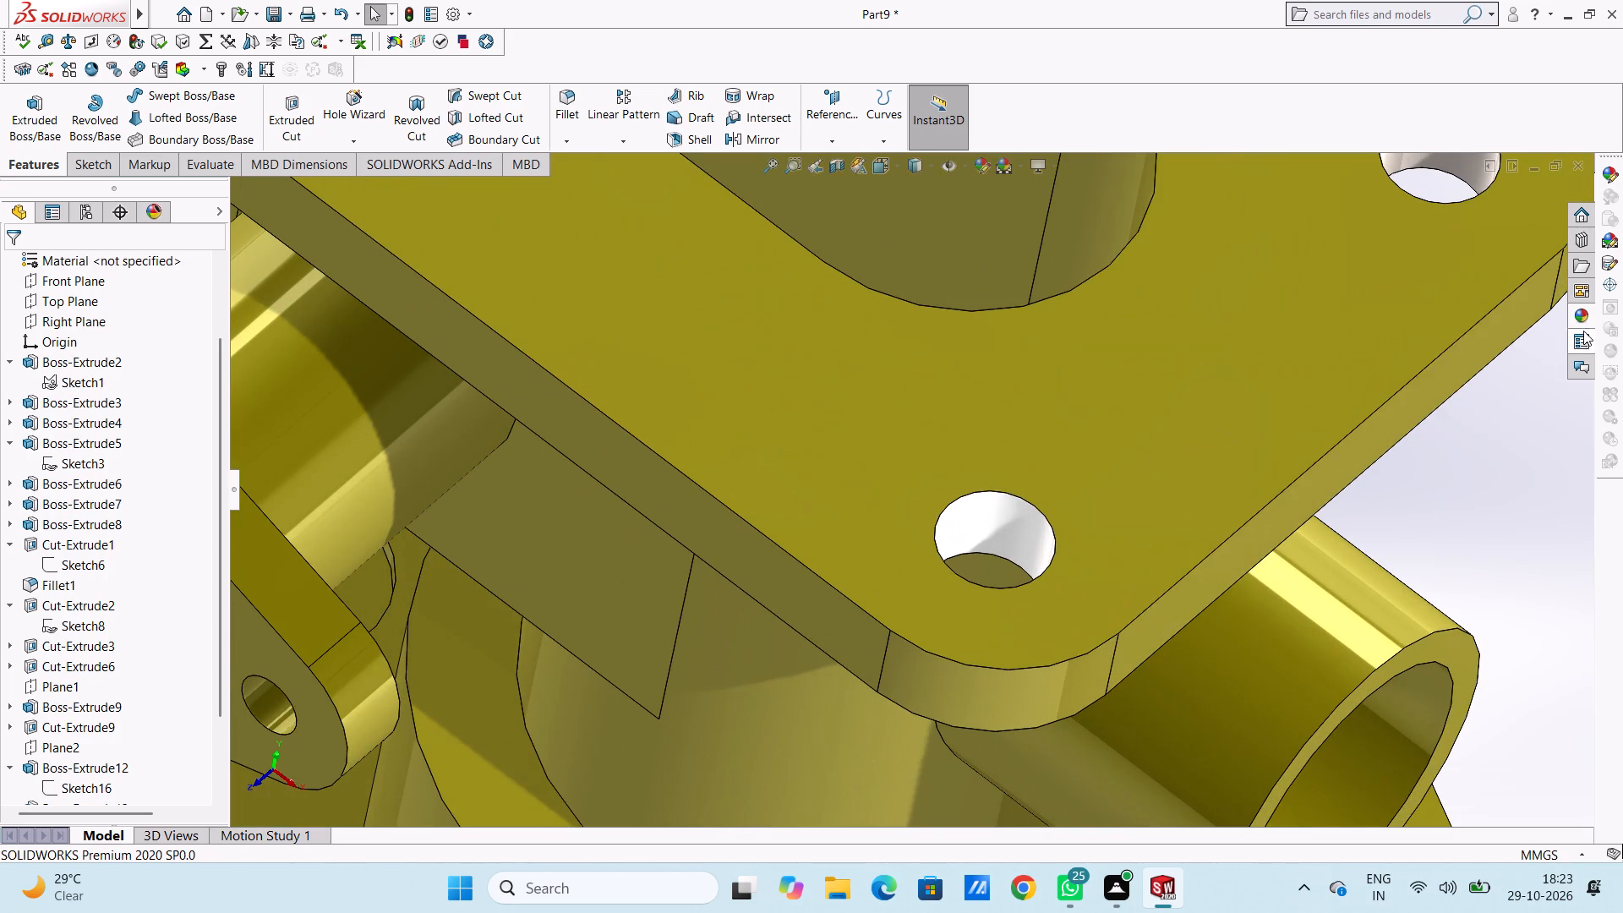
{"action": "left_click", "coordinate": [1579, 317]}
{"action": "left_click_drag", "start_coordinate": [1316, 625], "coordinate": [1025, 566]}
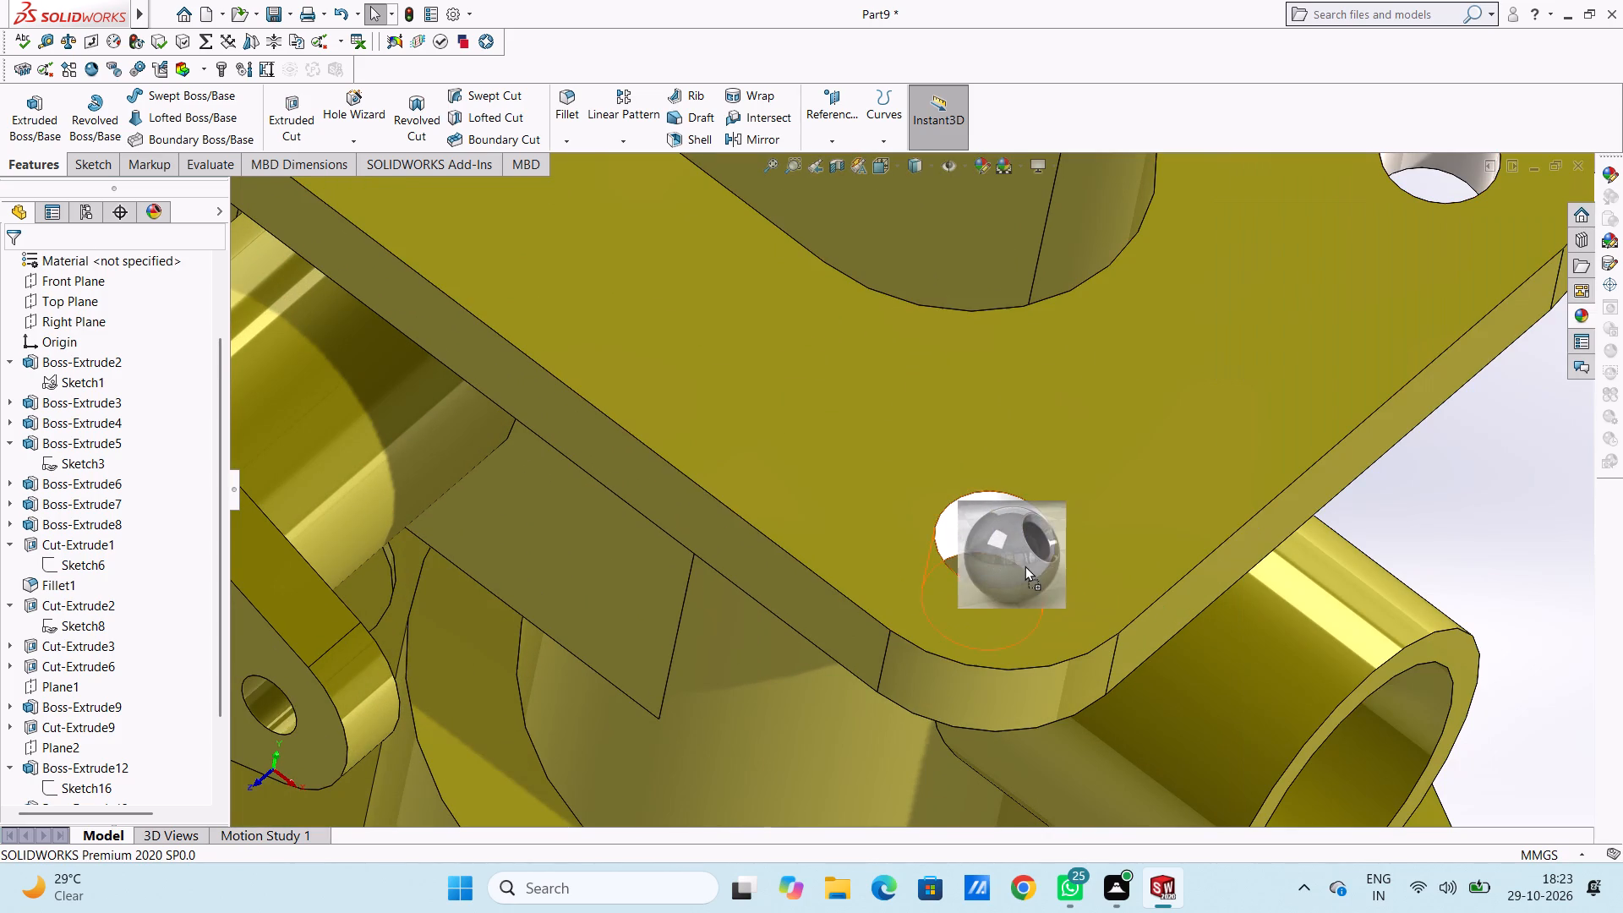
{"action": "left_click_drag", "start_coordinate": [1025, 566], "coordinate": [1020, 565]}
{"action": "left_click", "coordinate": [1018, 564]}
Apply the polished steel appearance to the wall face of the top flange's corner hole on the side-flange side, away from the open pipe.
{"action": "scroll", "coordinate": [1009, 564], "scroll_direction": "up", "scroll_amount": 5}
{"action": "scroll", "coordinate": [476, 345], "scroll_direction": "up", "scroll_amount": 2}
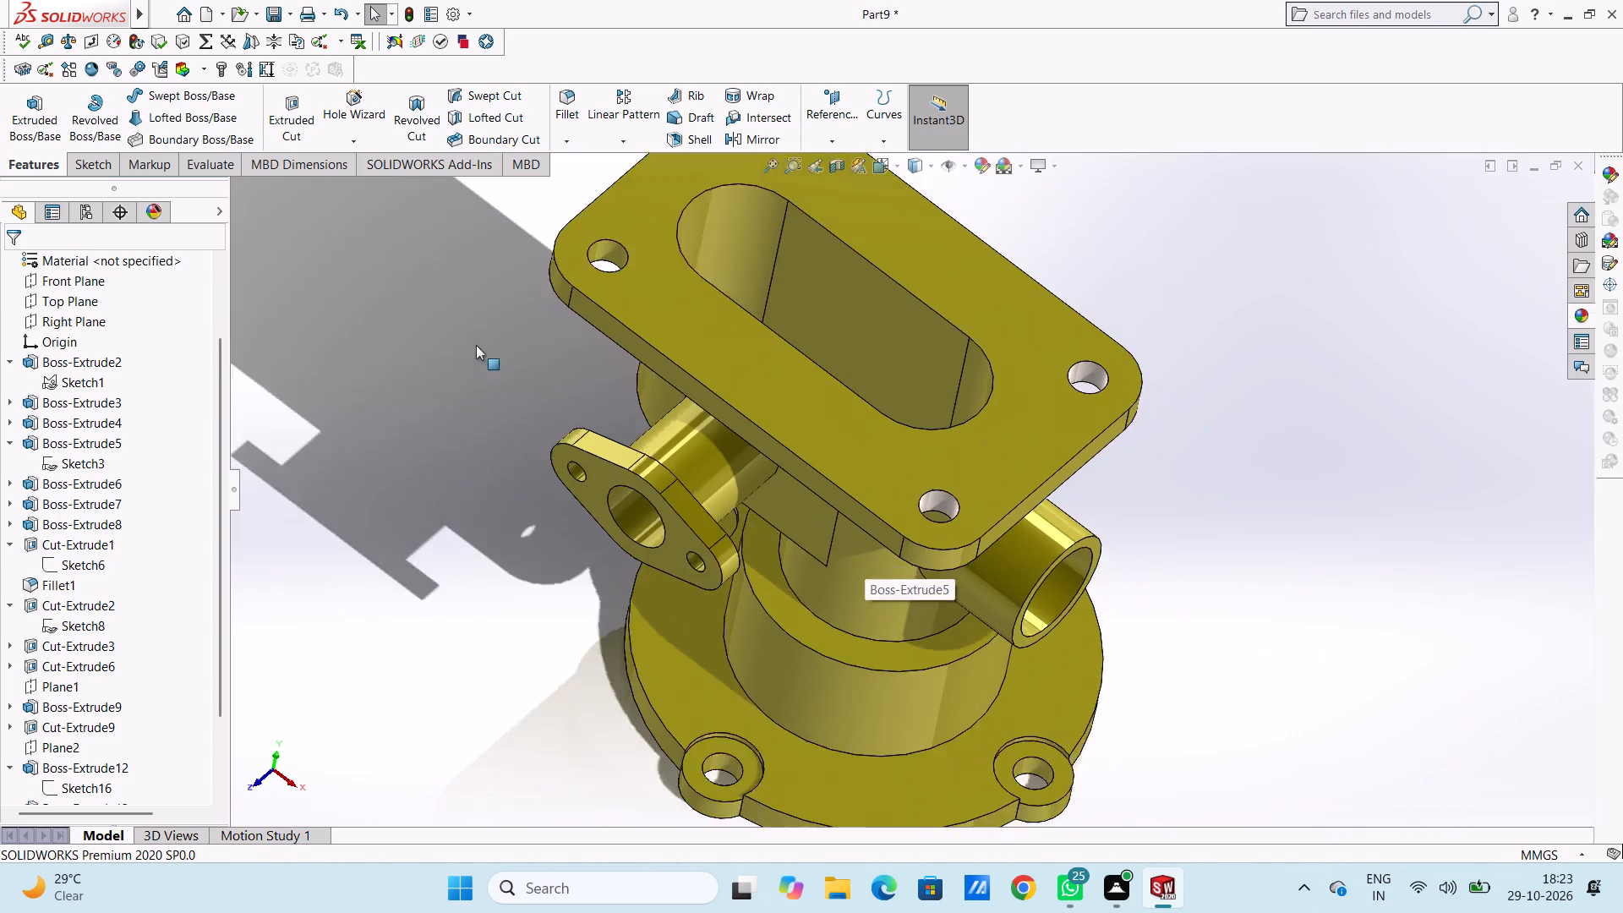
{"action": "scroll", "coordinate": [476, 345], "scroll_direction": "up", "scroll_amount": 1}
{"action": "scroll", "coordinate": [643, 342], "scroll_direction": "down", "scroll_amount": 5}
{"action": "middle_click_drag", "start_coordinate": [850, 305], "coordinate": [853, 346]}
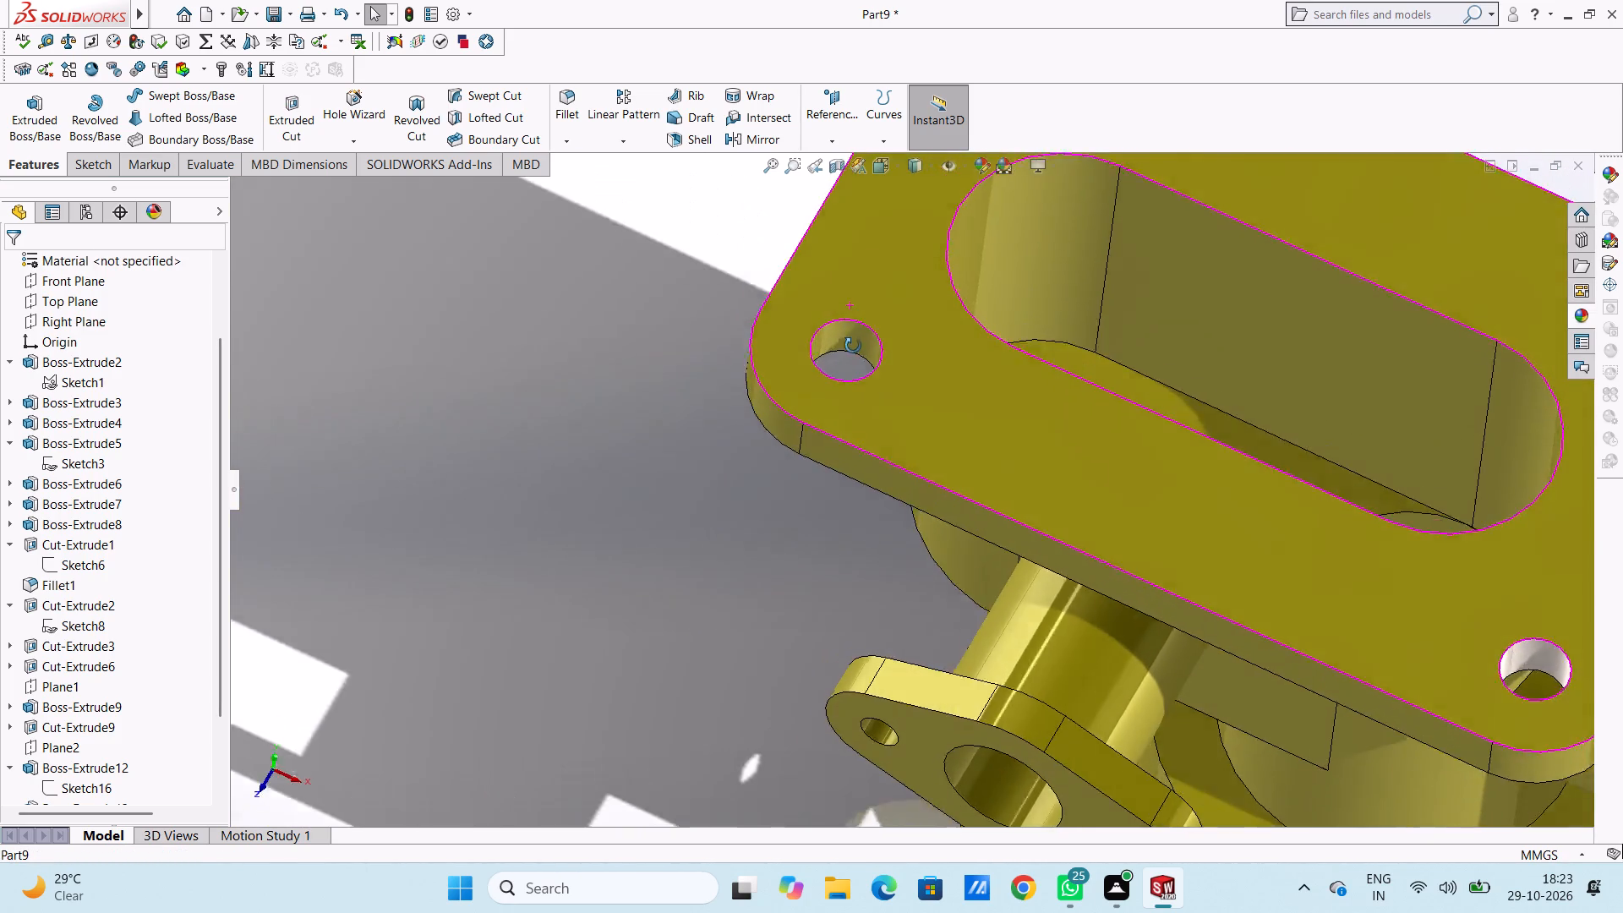
{"action": "middle_click_drag", "start_coordinate": [853, 346], "coordinate": [856, 284]}
{"action": "scroll", "coordinate": [859, 280], "scroll_direction": "up", "scroll_amount": 4}
{"action": "scroll", "coordinate": [893, 329], "scroll_direction": "down", "scroll_amount": 6}
{"action": "scroll", "coordinate": [867, 452], "scroll_direction": "down", "scroll_amount": 5}
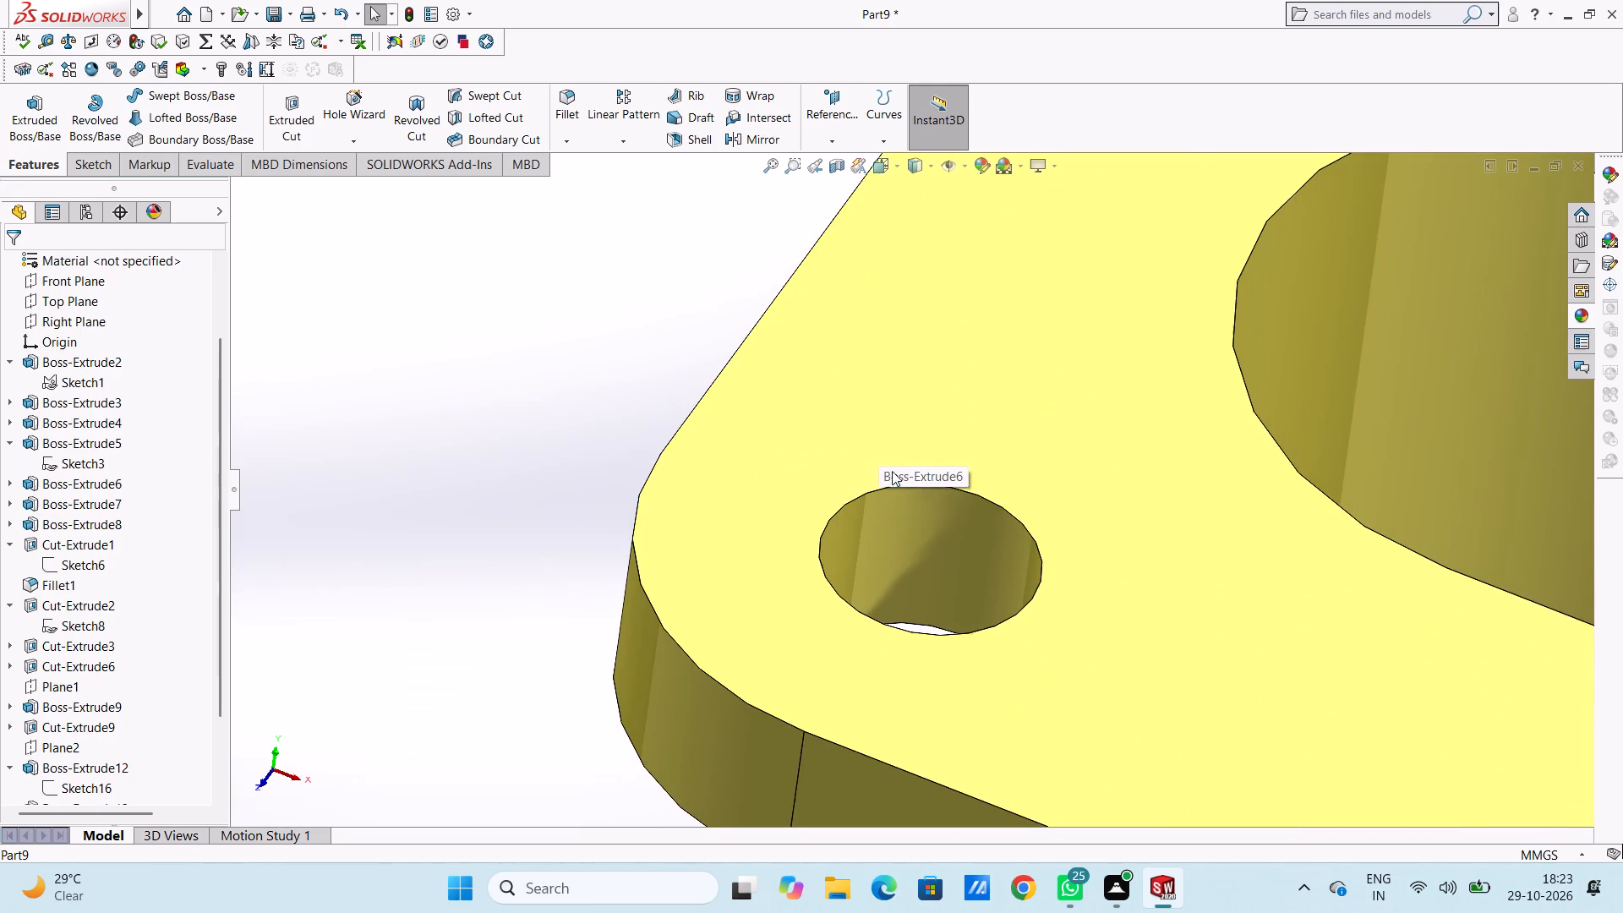
{"action": "left_click", "coordinate": [1575, 314]}
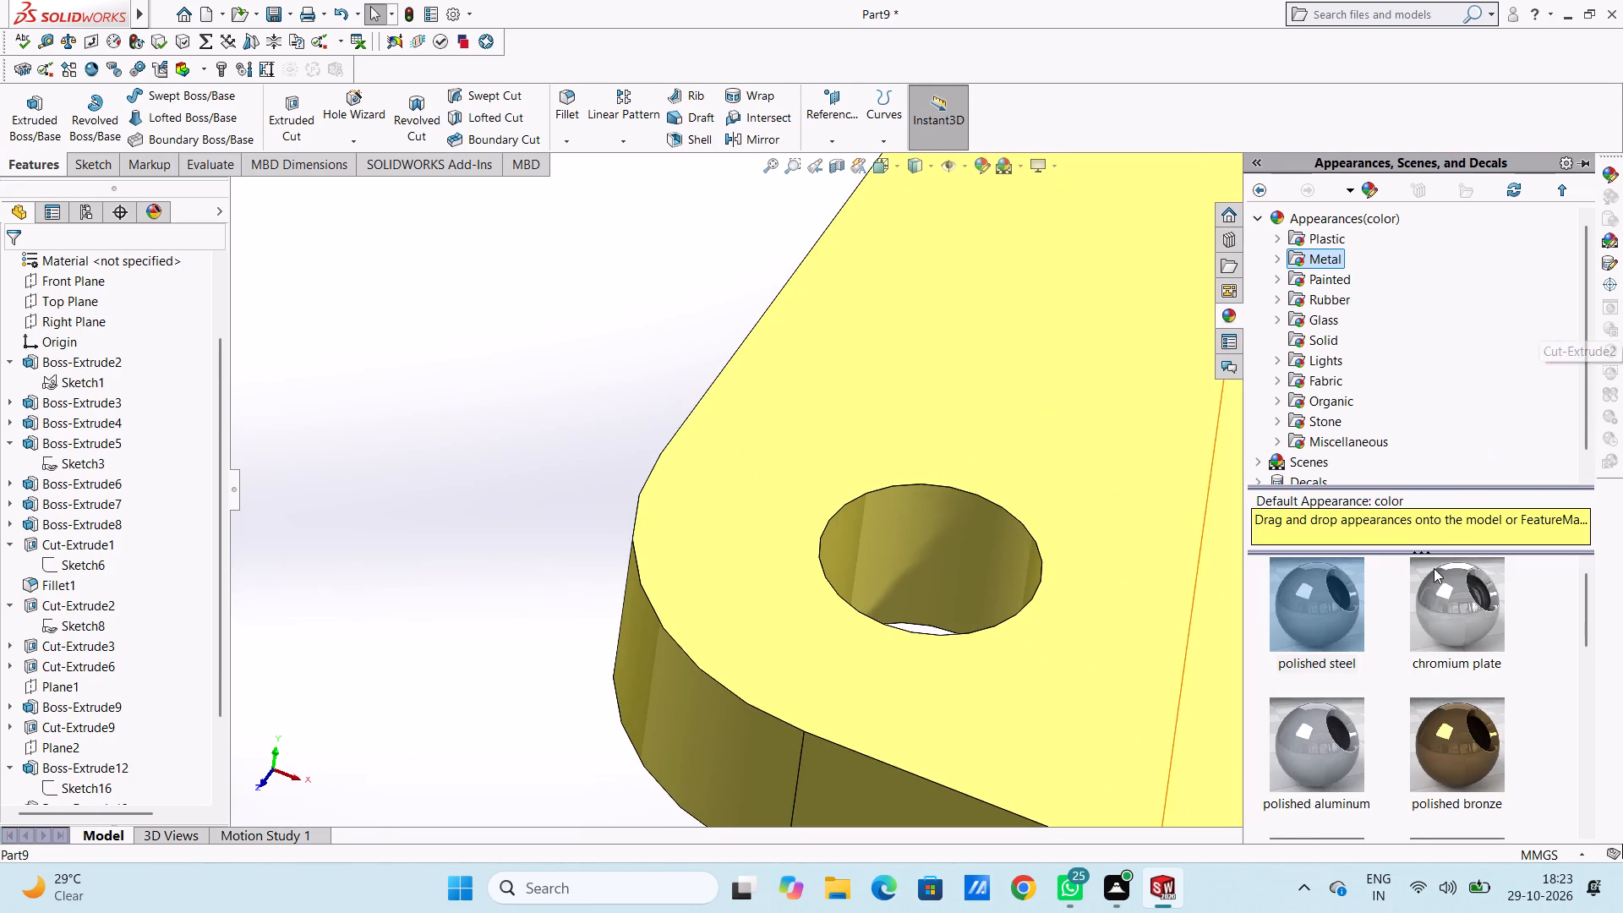
{"action": "left_click_drag", "start_coordinate": [1298, 615], "coordinate": [937, 584]}
{"action": "left_click", "coordinate": [937, 584]}
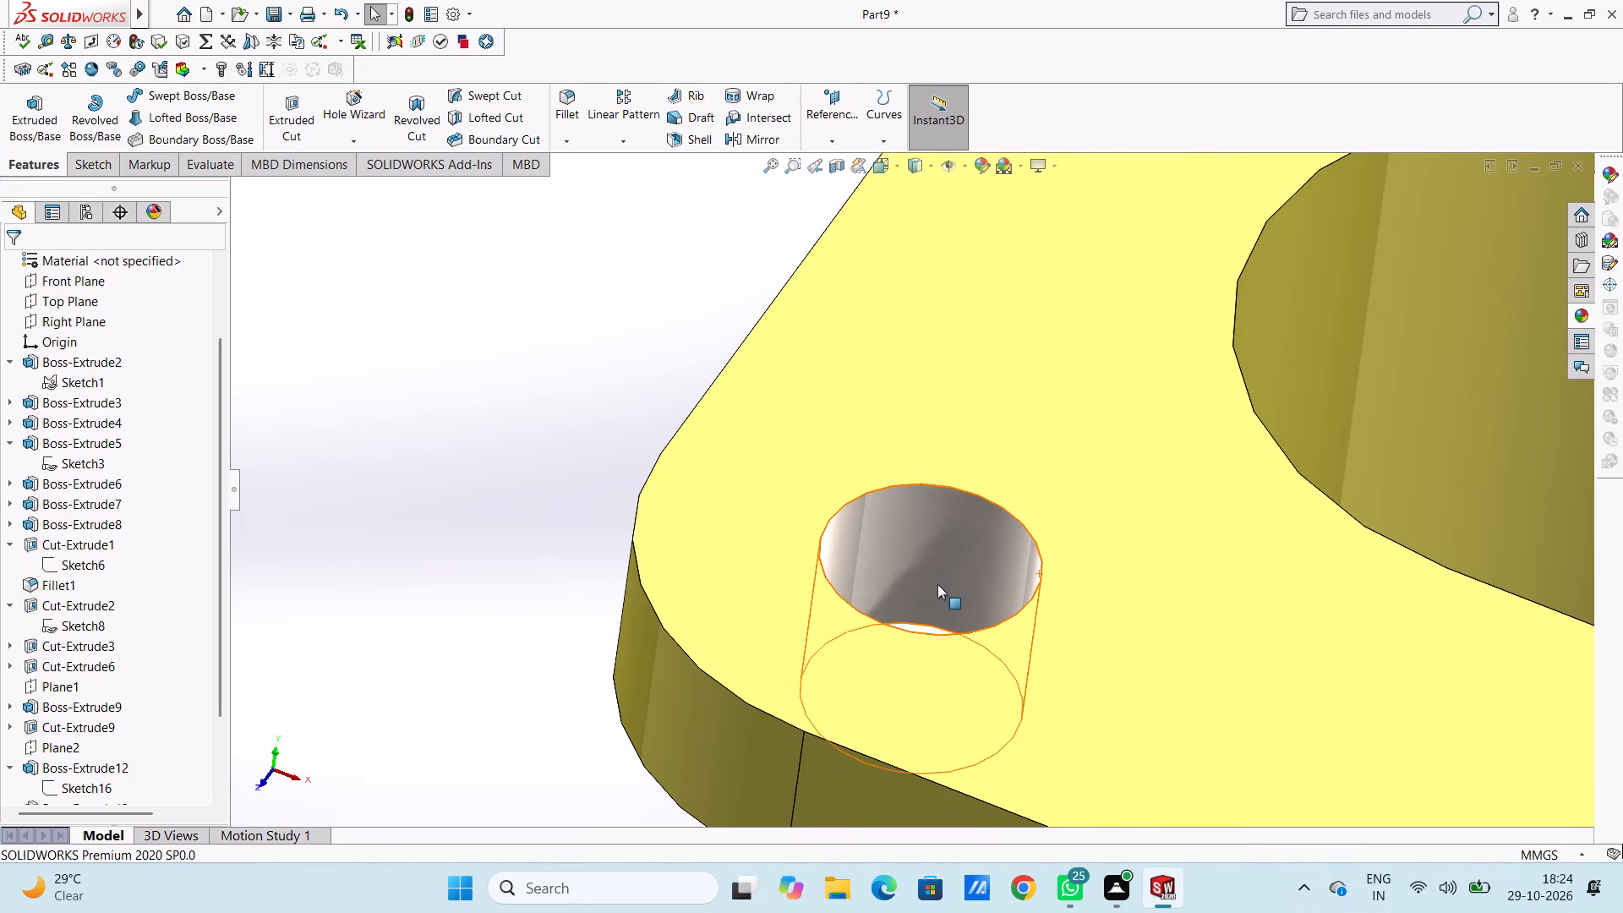
Apply the polished steel appearance to the wall face of the top flange's remaining corner hole, farthest from the side flange and open pipe.
{"action": "scroll", "coordinate": [937, 584], "scroll_direction": "up", "scroll_amount": 5}
{"action": "scroll", "coordinate": [1101, 195], "scroll_direction": "down", "scroll_amount": 4}
{"action": "scroll", "coordinate": [1086, 295], "scroll_direction": "down", "scroll_amount": 4}
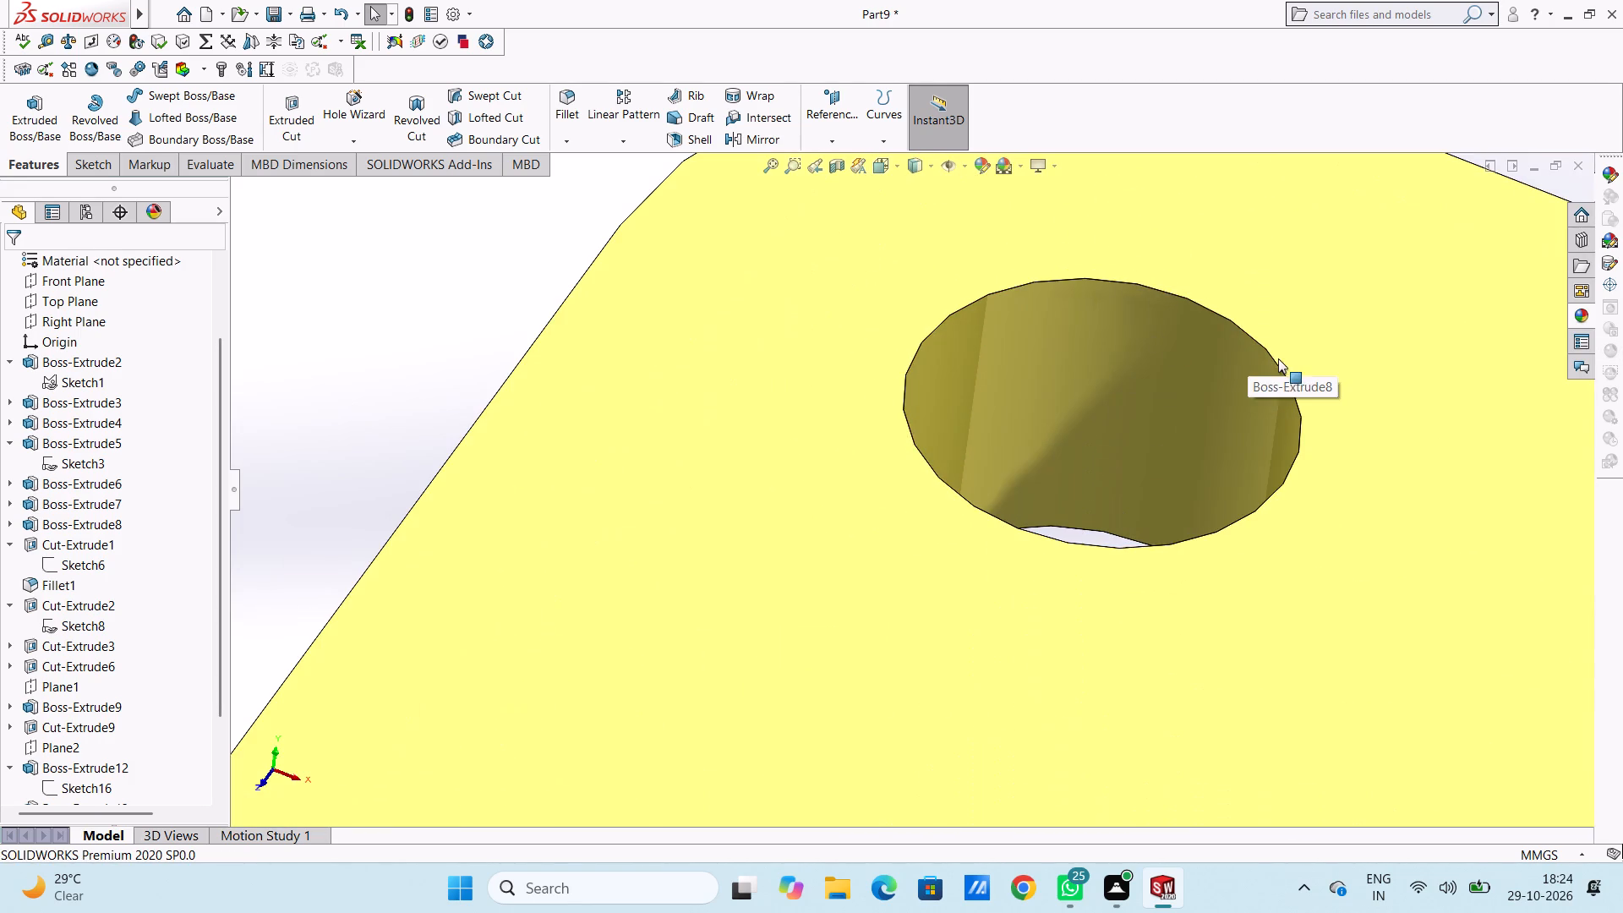
{"action": "left_click", "coordinate": [1576, 319]}
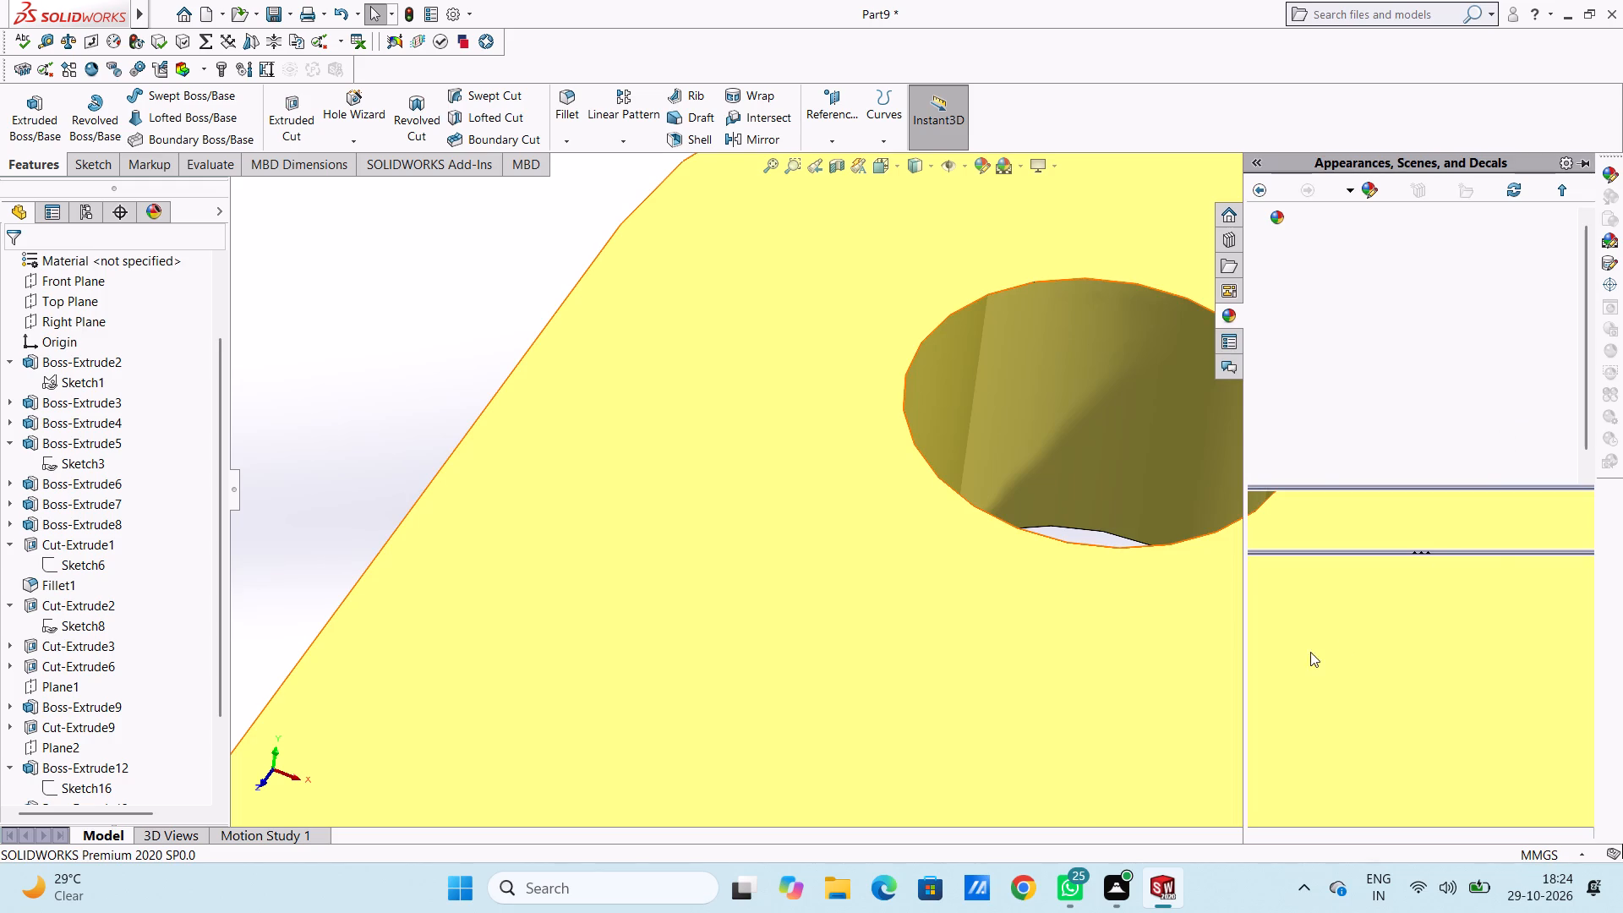
{"action": "left_click_drag", "start_coordinate": [1288, 615], "coordinate": [1115, 435]}
{"action": "left_click", "coordinate": [1115, 435]}
Apply the polished steel appearance to the wall face of the side flange's small bolt hole farther from the open pipe.
{"action": "scroll", "coordinate": [1156, 517], "scroll_direction": "up", "scroll_amount": 6}
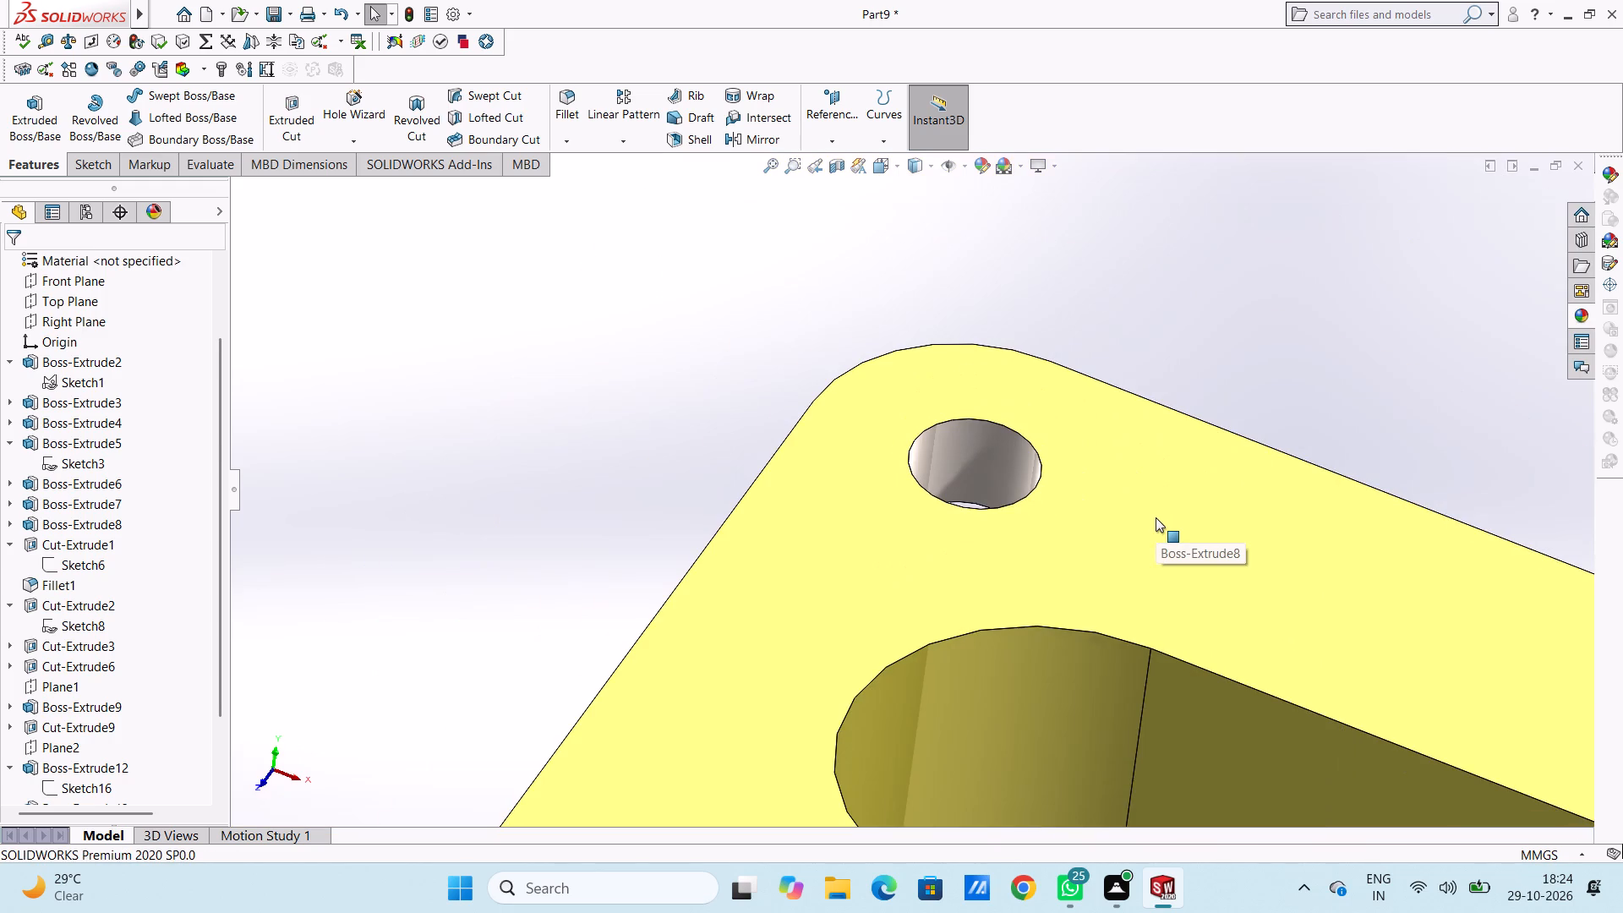
{"action": "scroll", "coordinate": [1156, 517], "scroll_direction": "up", "scroll_amount": 5}
{"action": "scroll", "coordinate": [1107, 635], "scroll_direction": "up", "scroll_amount": 5}
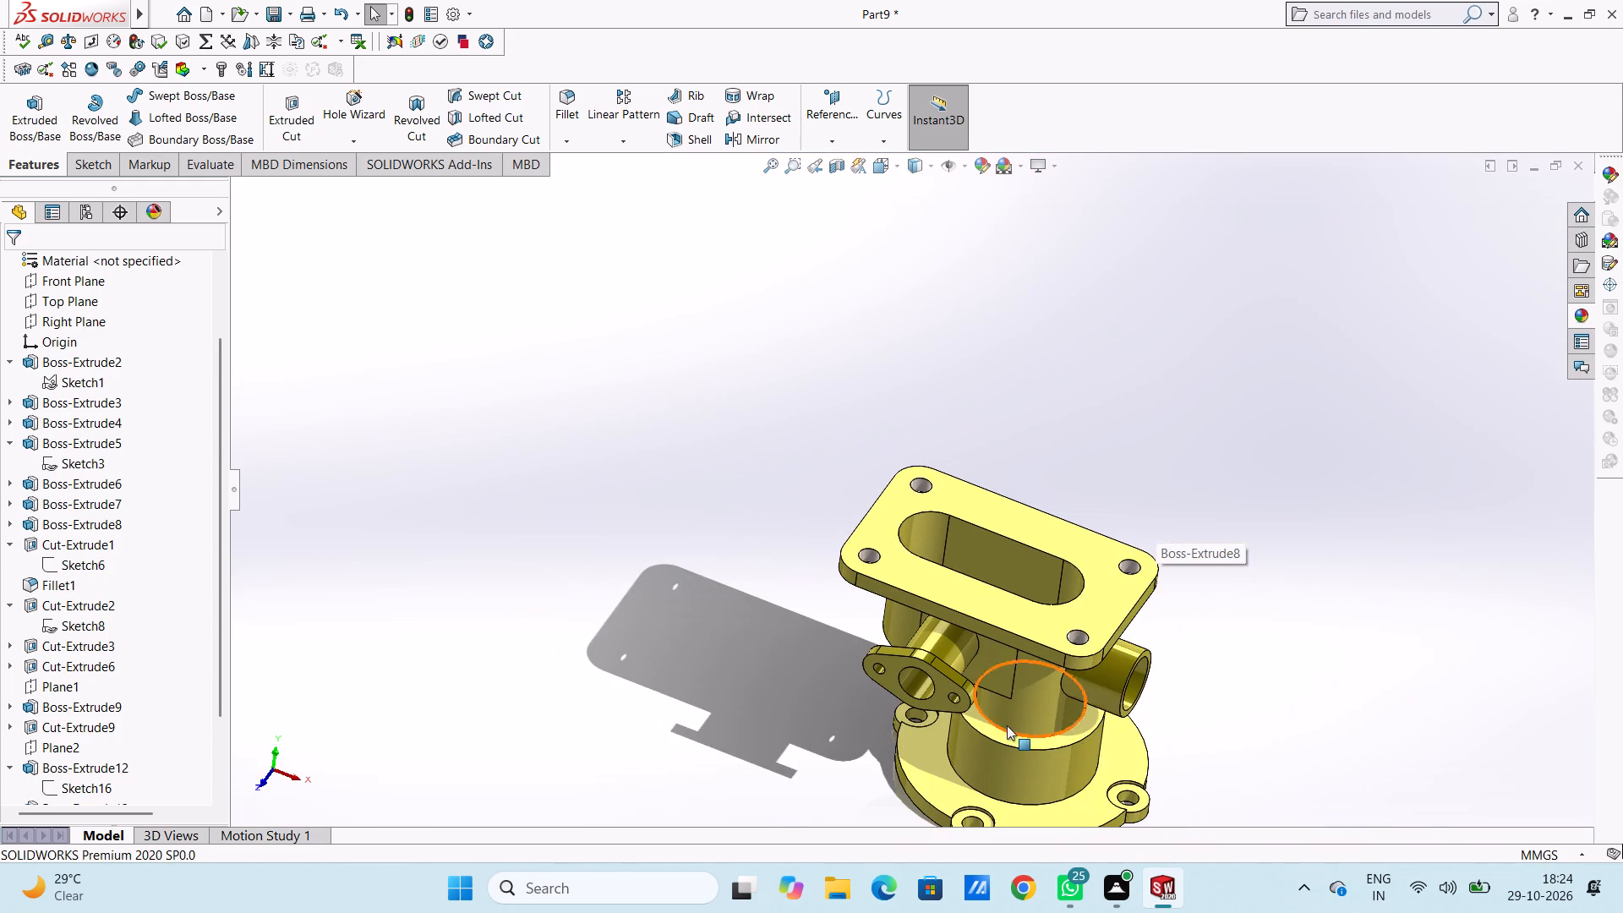
{"action": "middle_click_drag", "start_coordinate": [1007, 725], "coordinate": [988, 630]}
{"action": "scroll", "coordinate": [879, 670], "scroll_direction": "down", "scroll_amount": 5}
{"action": "scroll", "coordinate": [1047, 507], "scroll_direction": "down", "scroll_amount": 4}
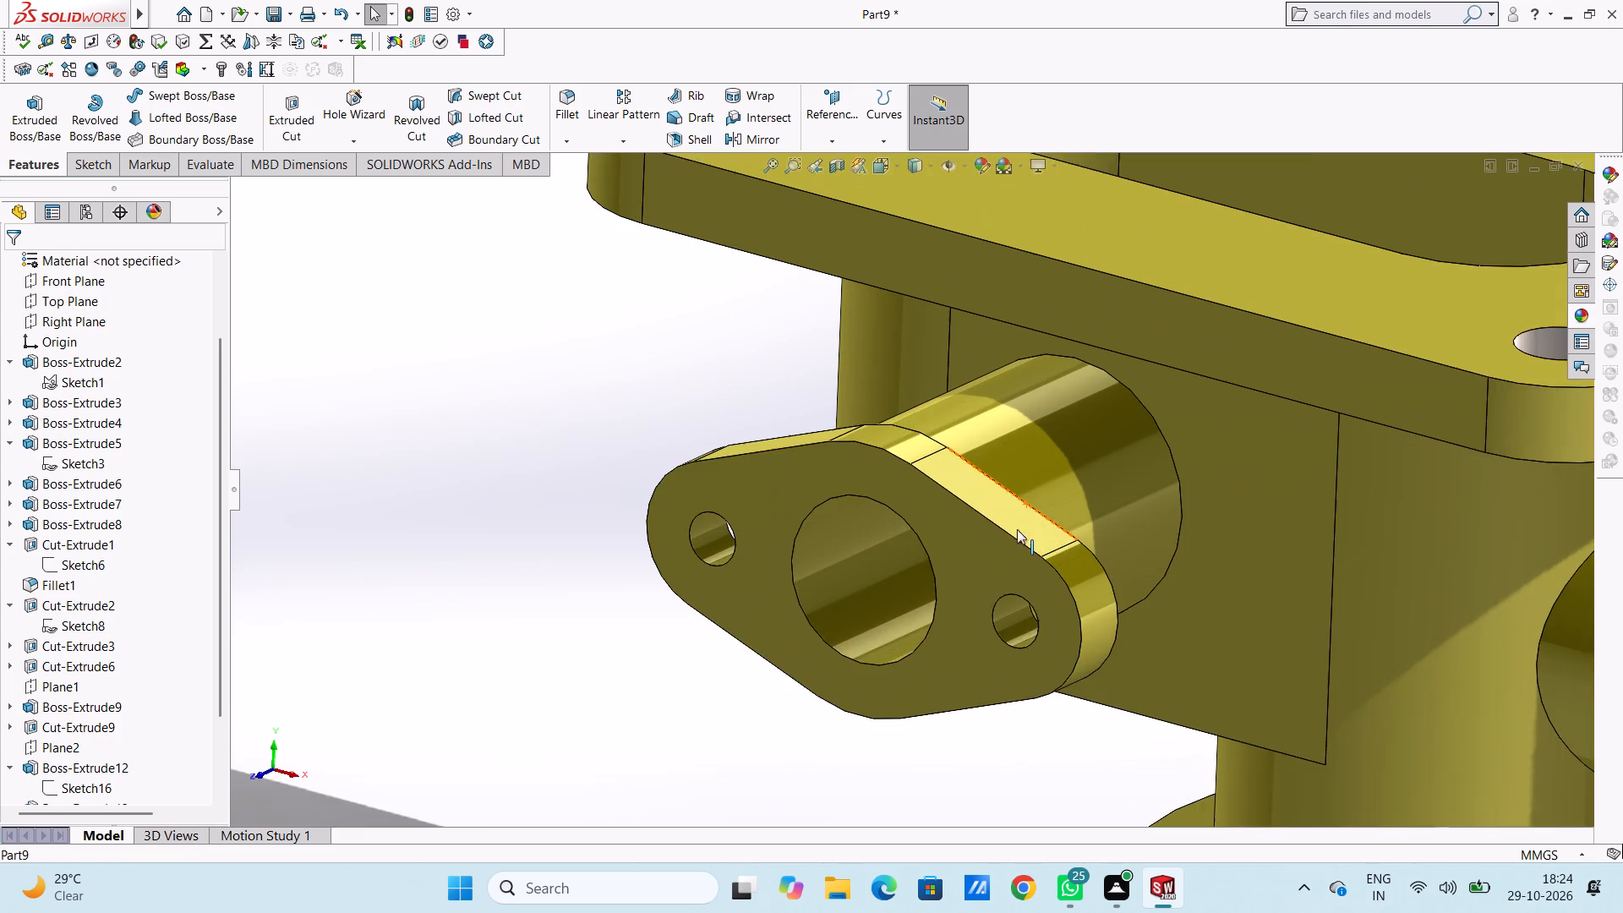
{"action": "scroll", "coordinate": [593, 543], "scroll_direction": "down", "scroll_amount": 2}
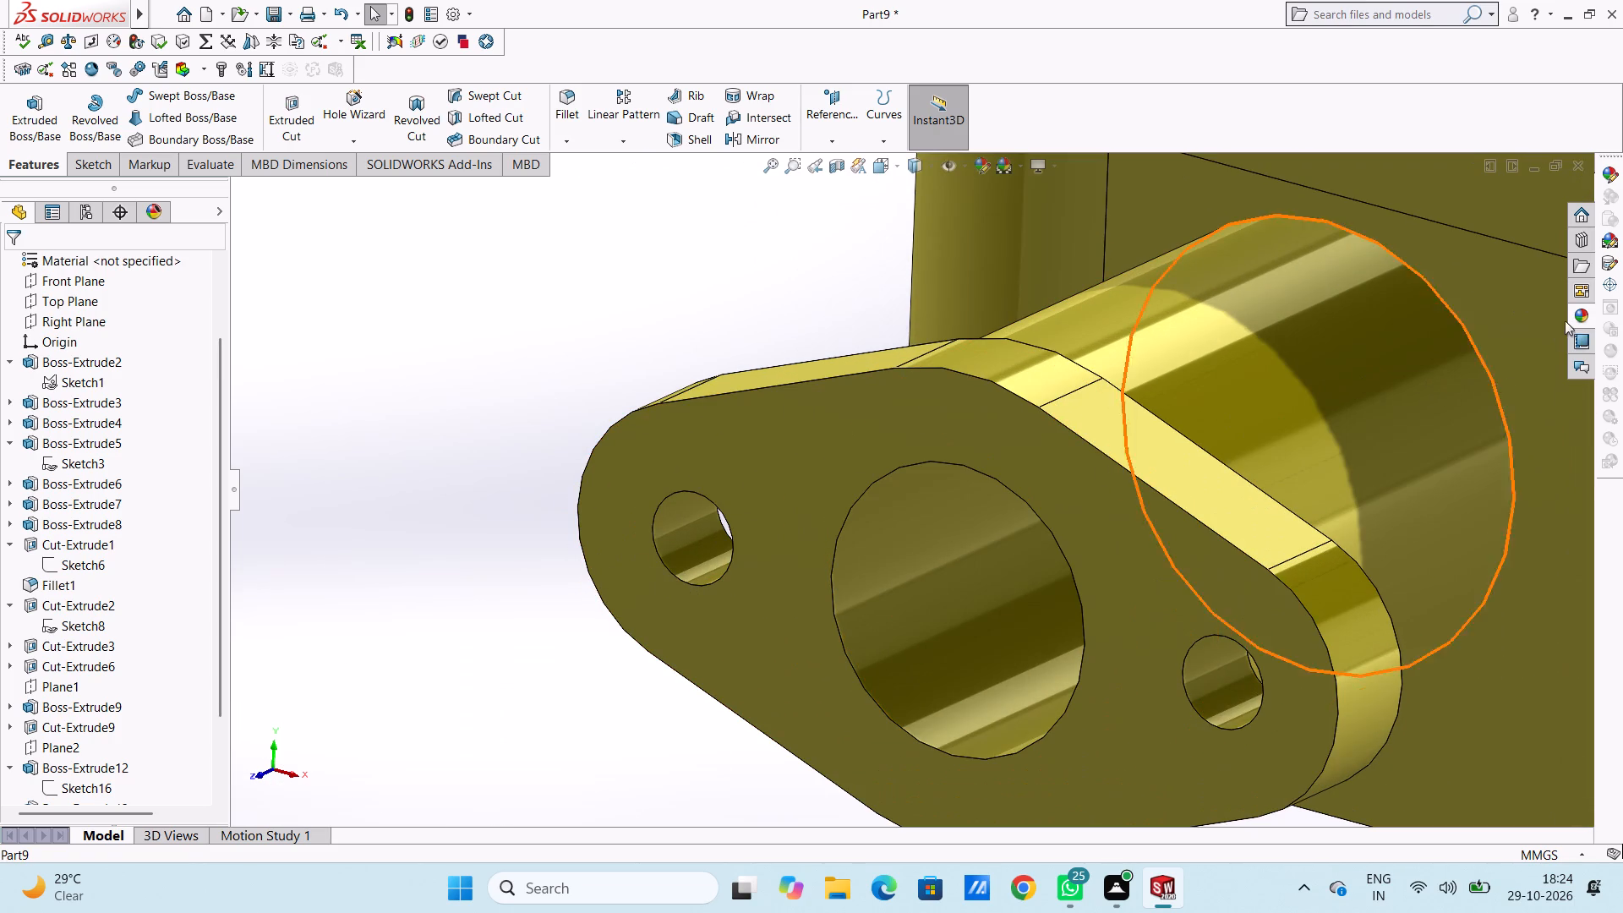
{"action": "left_click", "coordinate": [1573, 314]}
{"action": "left_click_drag", "start_coordinate": [1315, 606], "coordinate": [732, 555]}
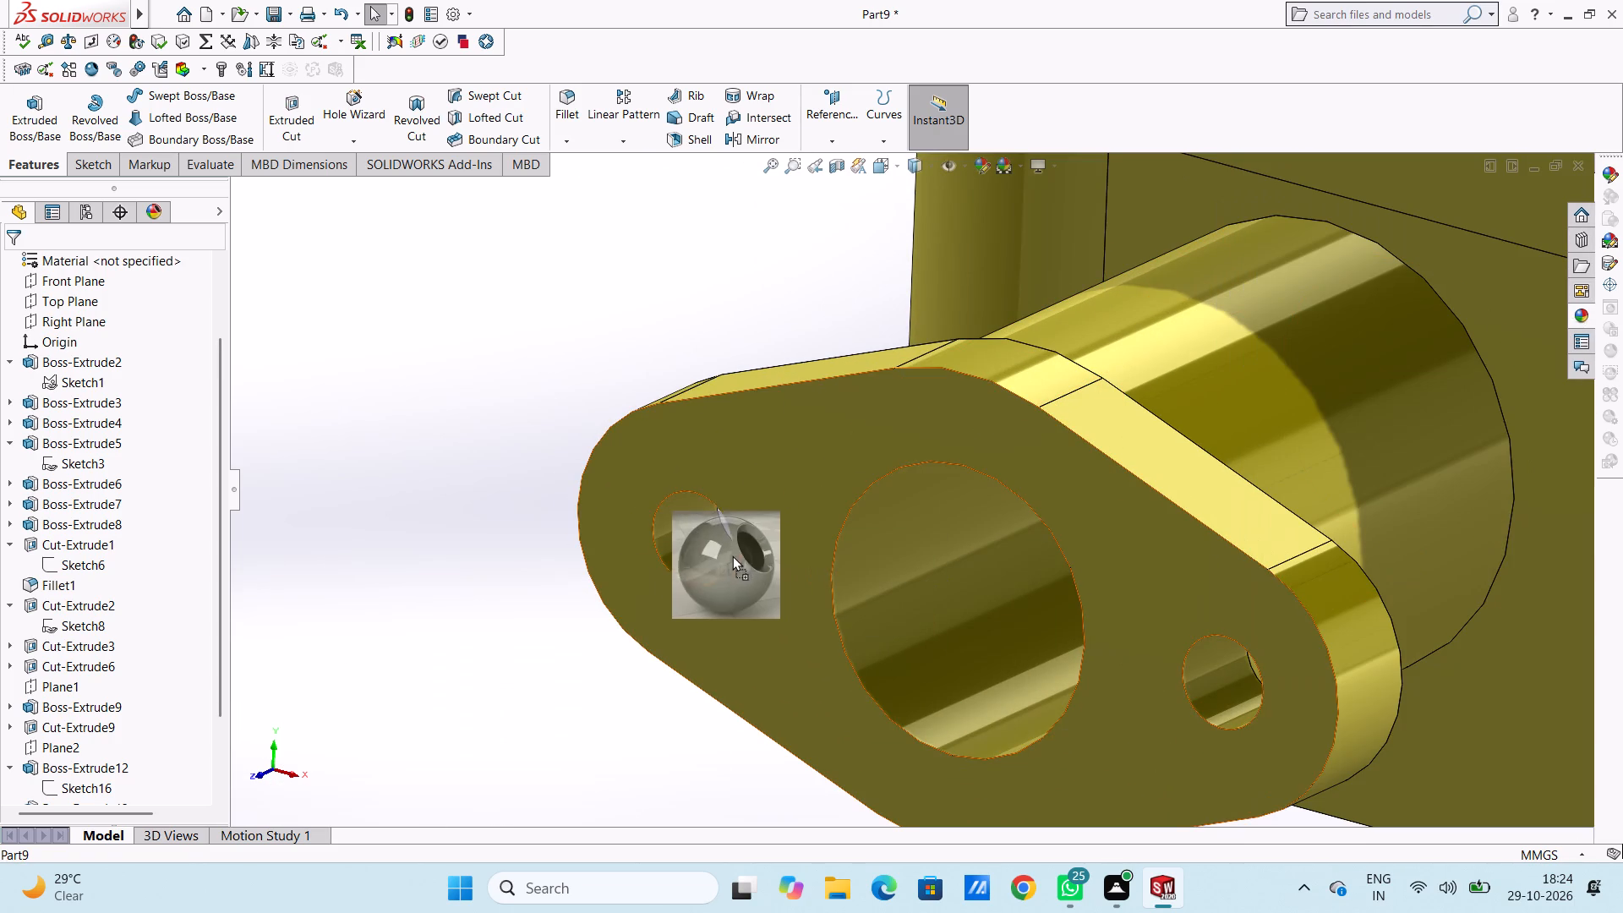
{"action": "left_click_drag", "start_coordinate": [732, 555], "coordinate": [697, 540]}
{"action": "left_click", "coordinate": [697, 540]}
Apply the polished steel appearance to the wall face of the side flange's other small bolt hole, nearer the open pipe.
{"action": "scroll", "coordinate": [1214, 685], "scroll_direction": "down", "scroll_amount": 1}
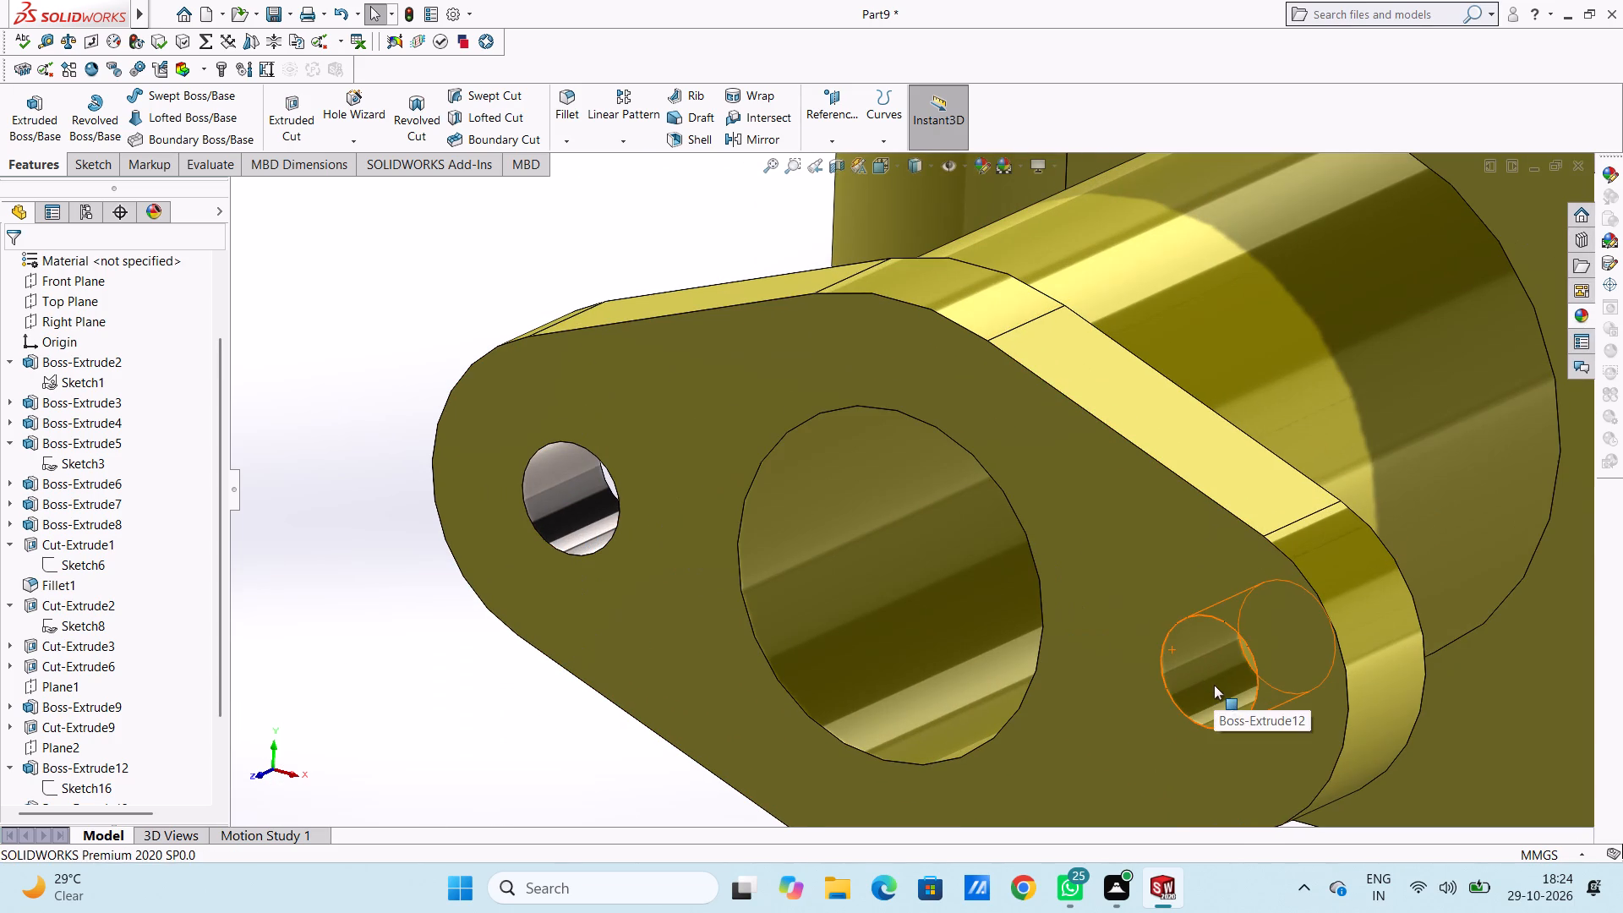
{"action": "left_click", "coordinate": [1589, 307]}
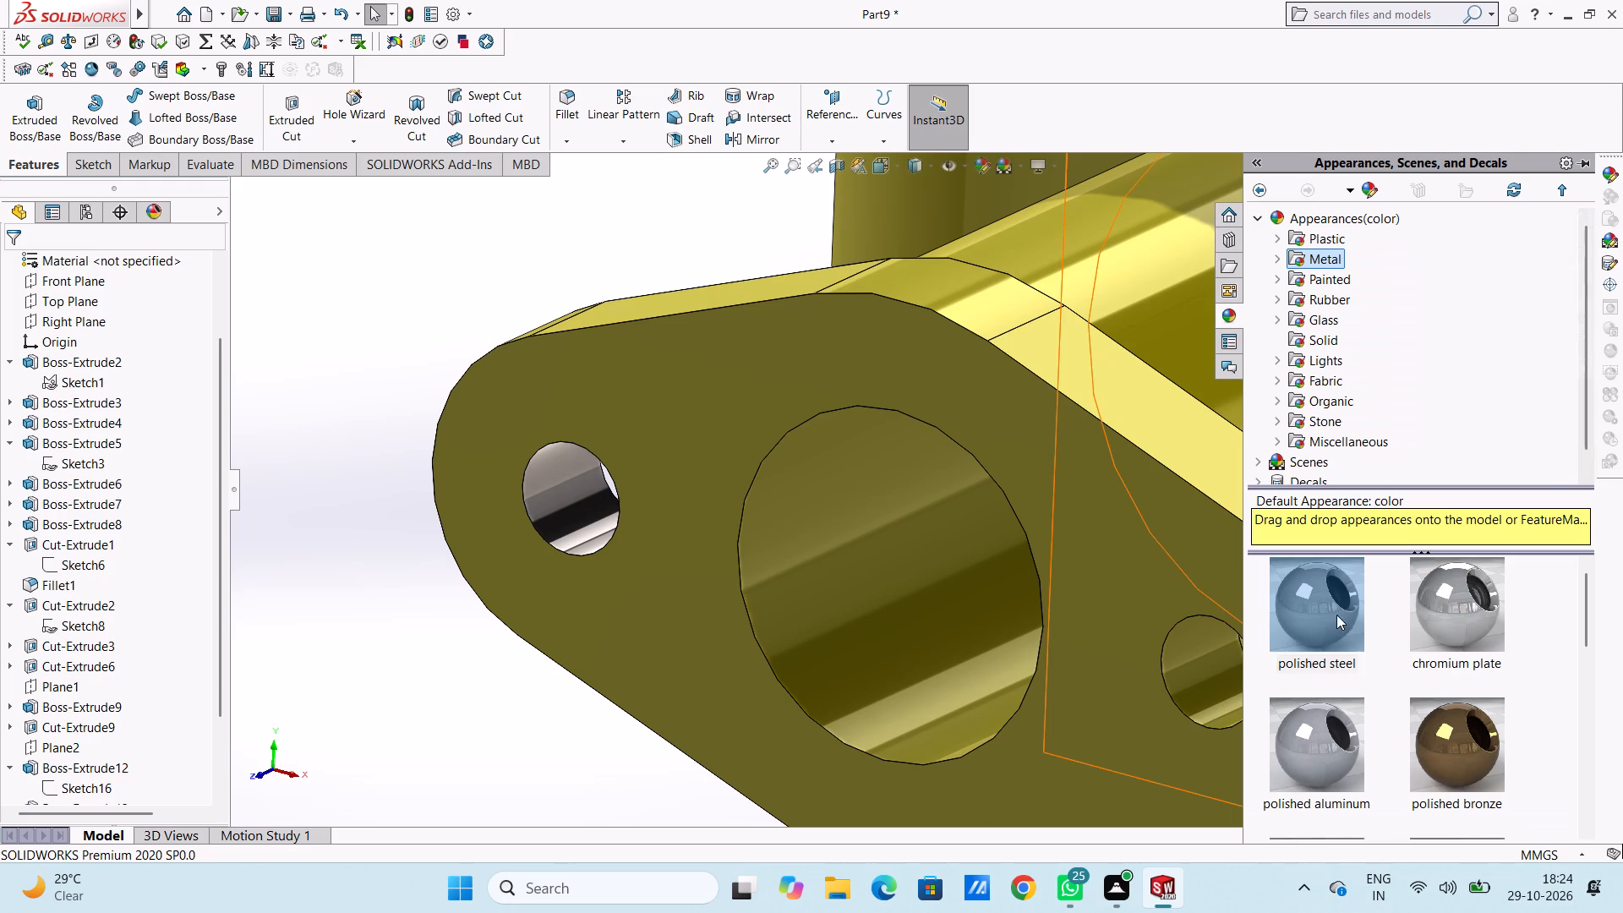
{"action": "left_click_drag", "start_coordinate": [1323, 593], "coordinate": [1182, 682]}
{"action": "left_click", "coordinate": [1182, 682]}
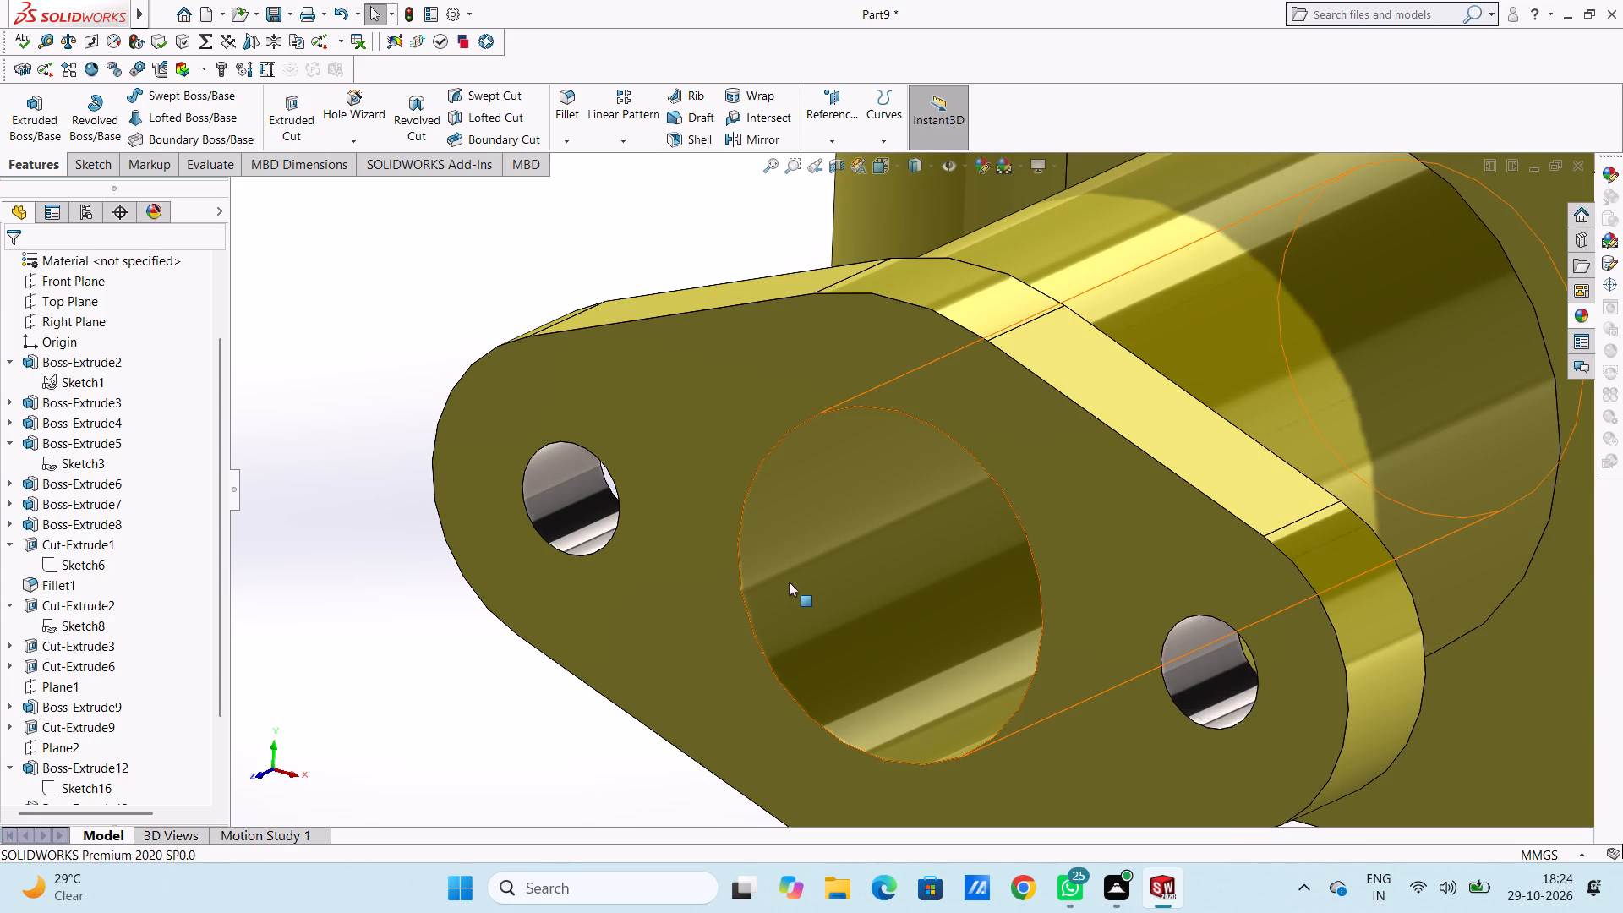
Apply the polished steel appearance to the inner wall of the side flange's large central bore.
{"action": "left_click", "coordinate": [1582, 312]}
{"action": "left_click_drag", "start_coordinate": [1328, 602], "coordinate": [1046, 610]}
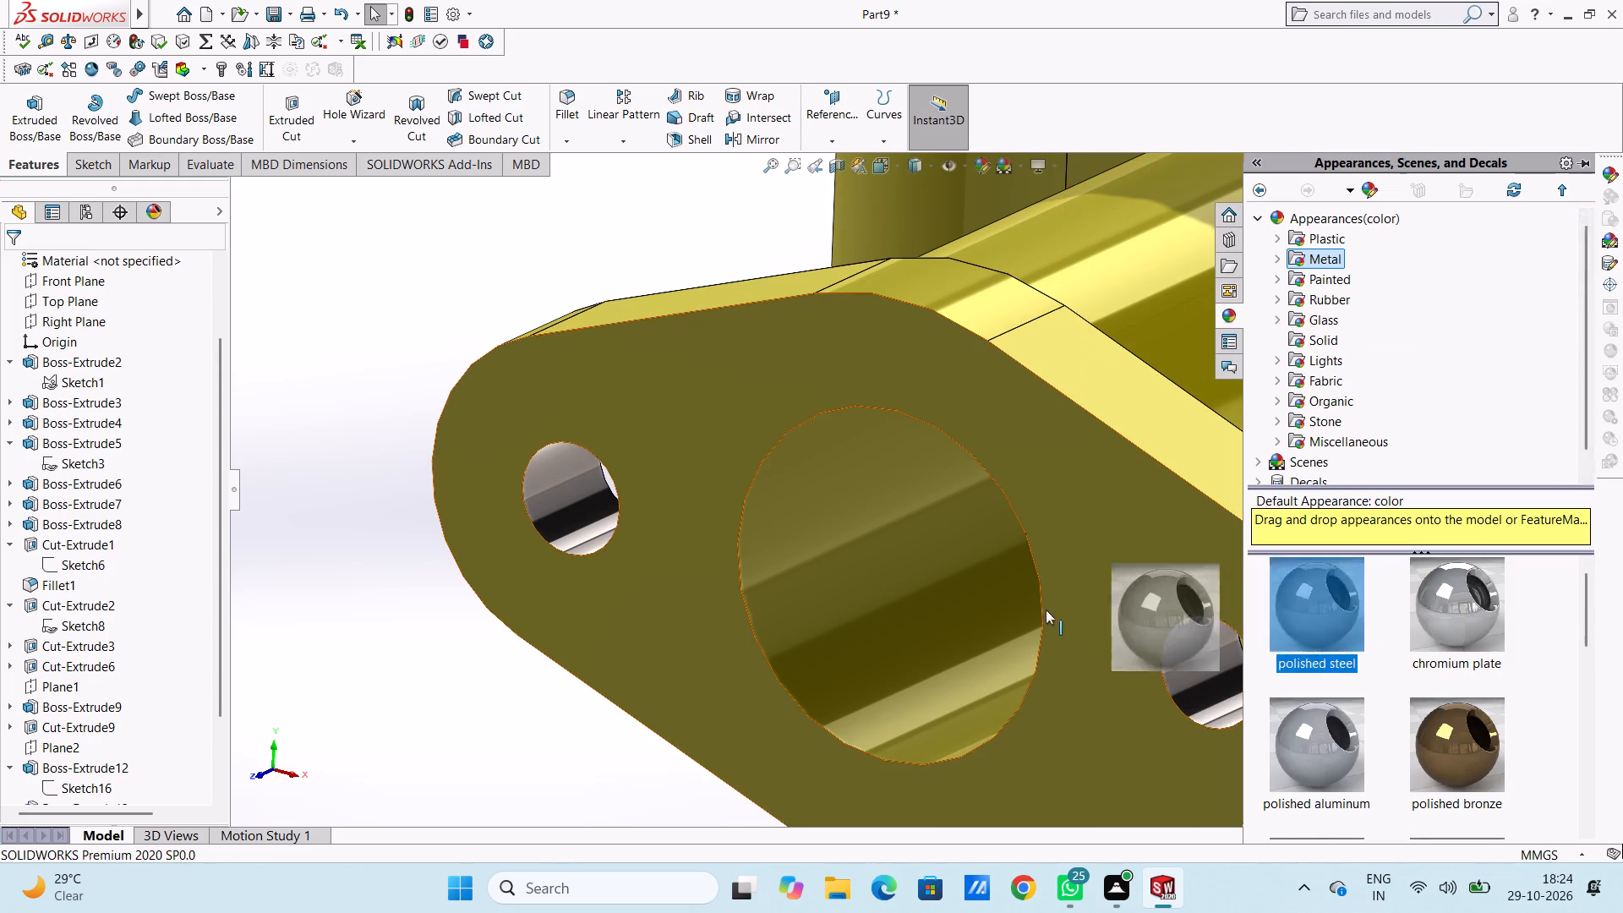
{"action": "left_click_drag", "start_coordinate": [1046, 610], "coordinate": [940, 602]}
{"action": "left_click", "coordinate": [966, 603]}
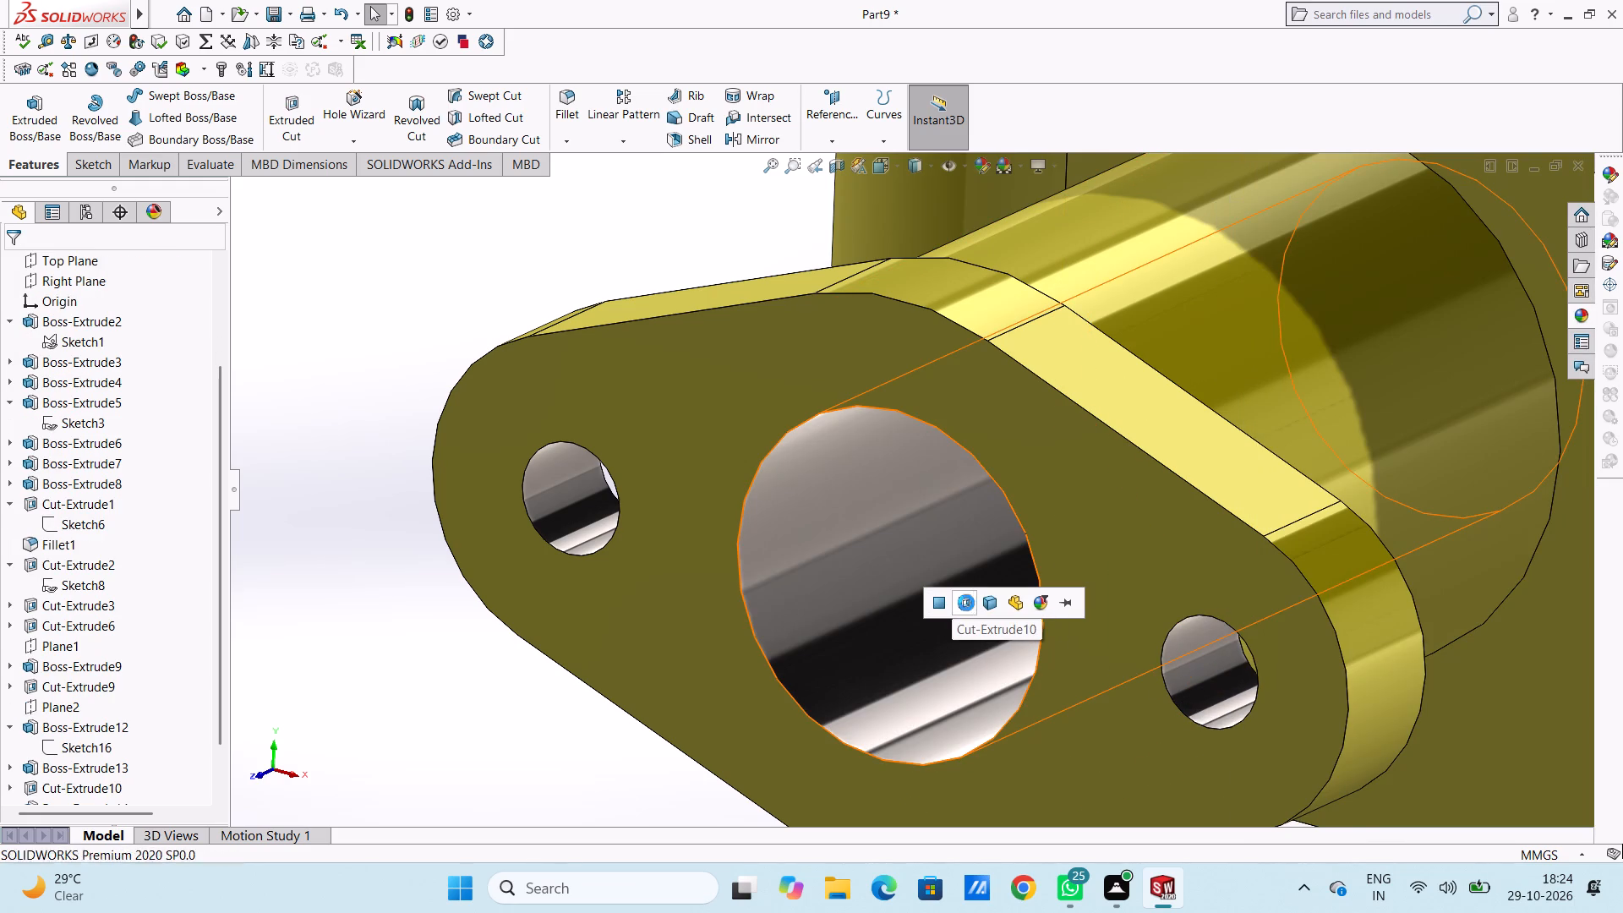
Apply the polished steel appearance to the inner wall of the open side pipe.
{"action": "scroll", "coordinate": [970, 603], "scroll_direction": "up", "scroll_amount": 9}
{"action": "middle_click_drag", "start_coordinate": [981, 637], "coordinate": [970, 774]}
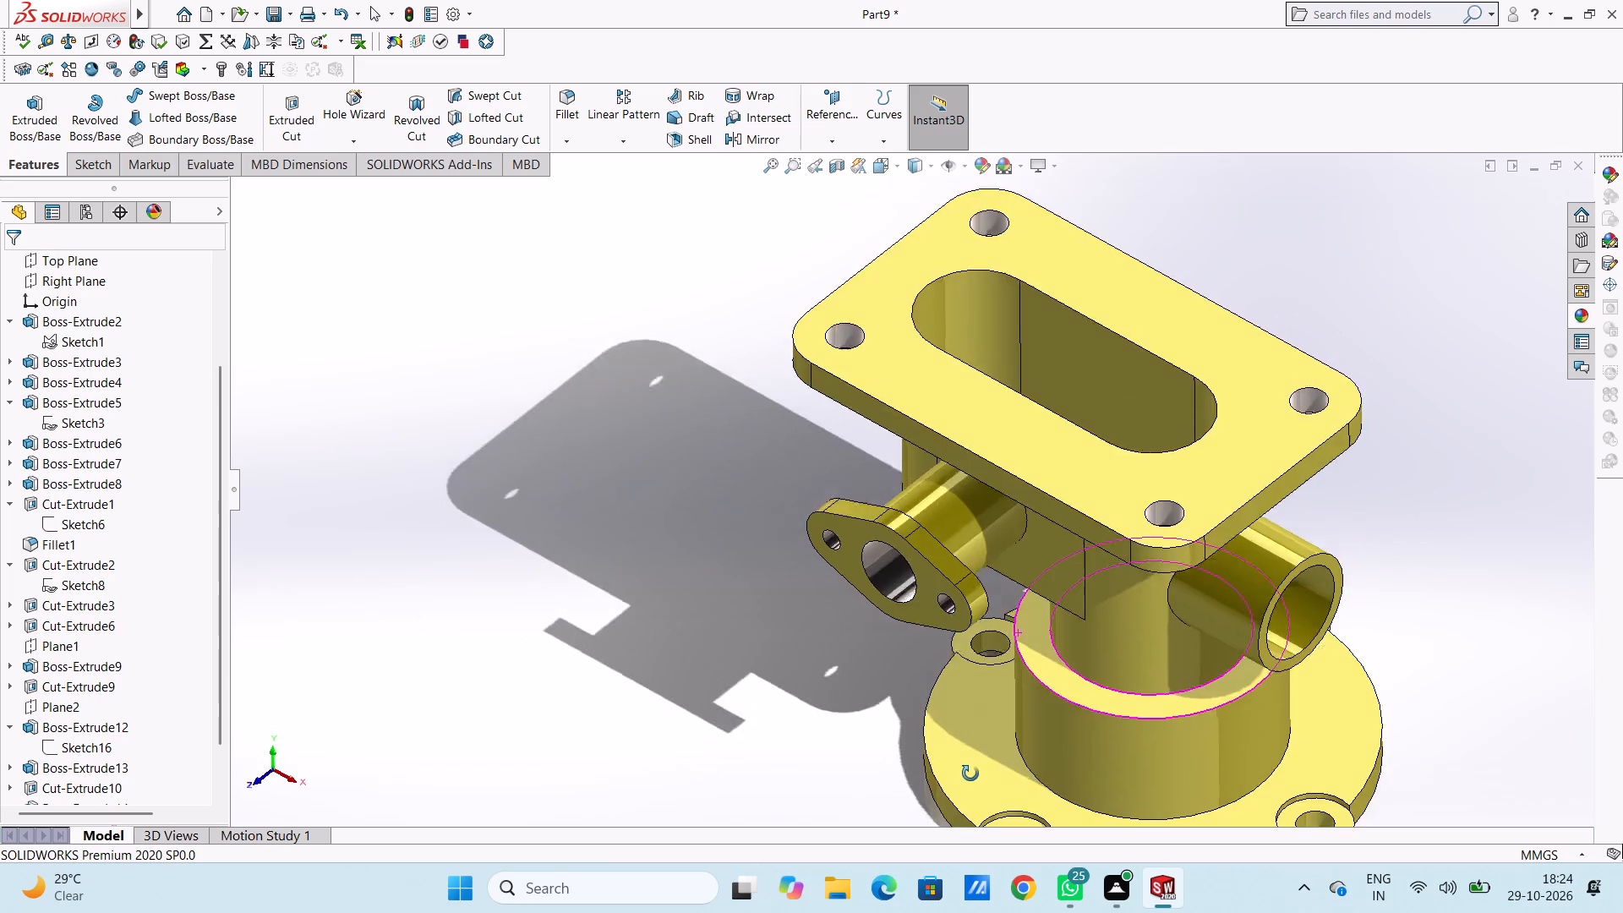
{"action": "middle_click_drag", "start_coordinate": [970, 774], "coordinate": [988, 544]}
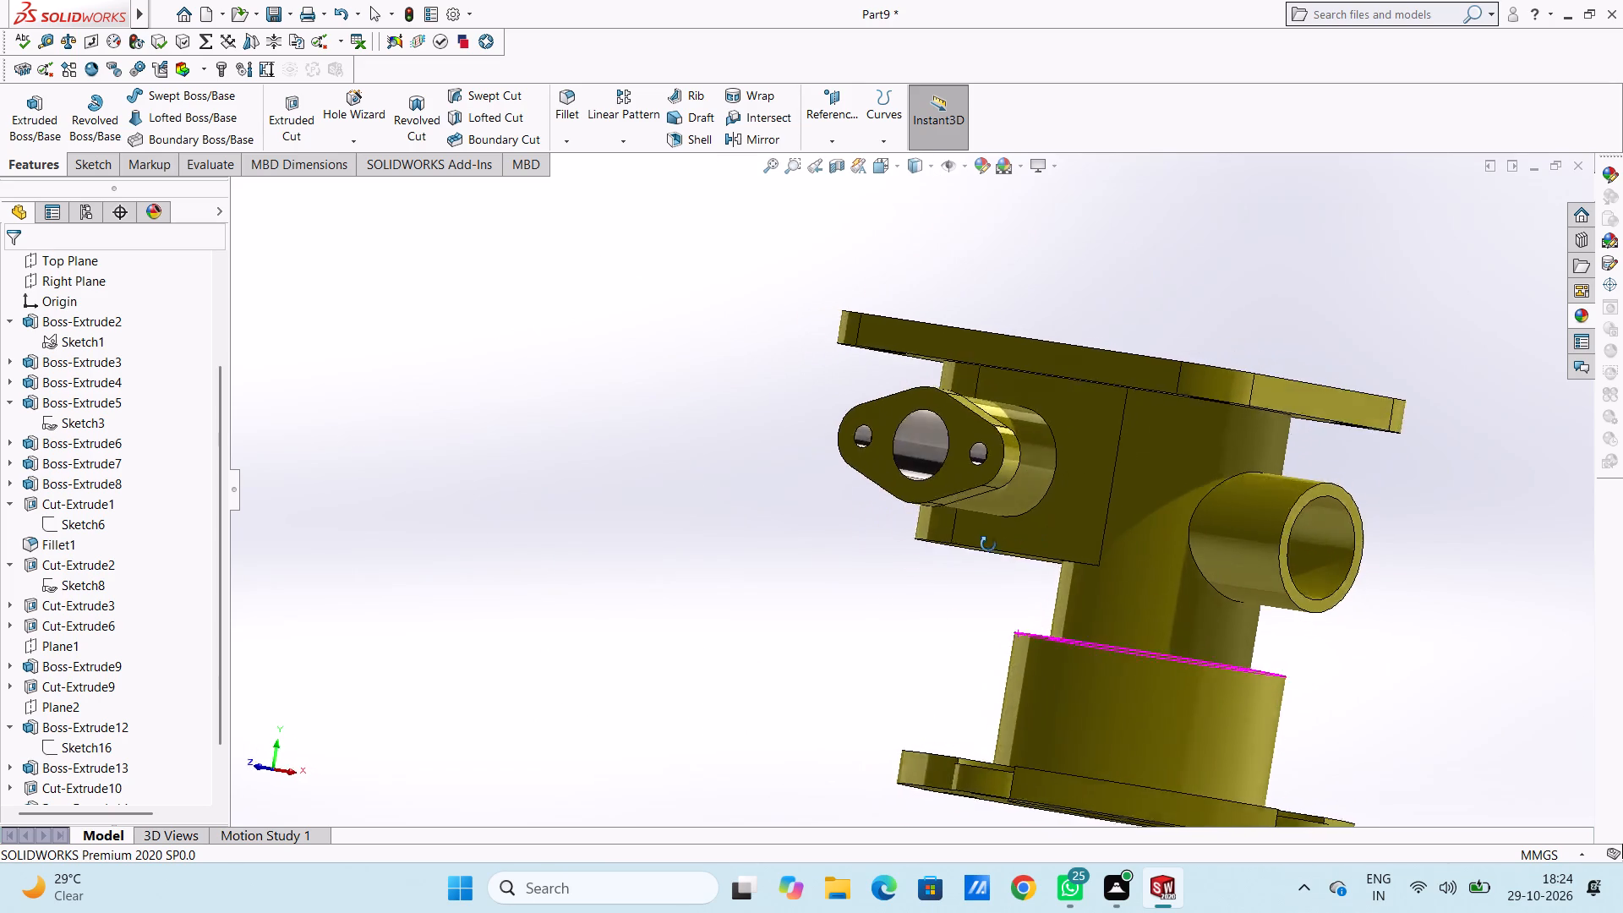
{"action": "middle_click_drag", "start_coordinate": [988, 544], "coordinate": [932, 558]}
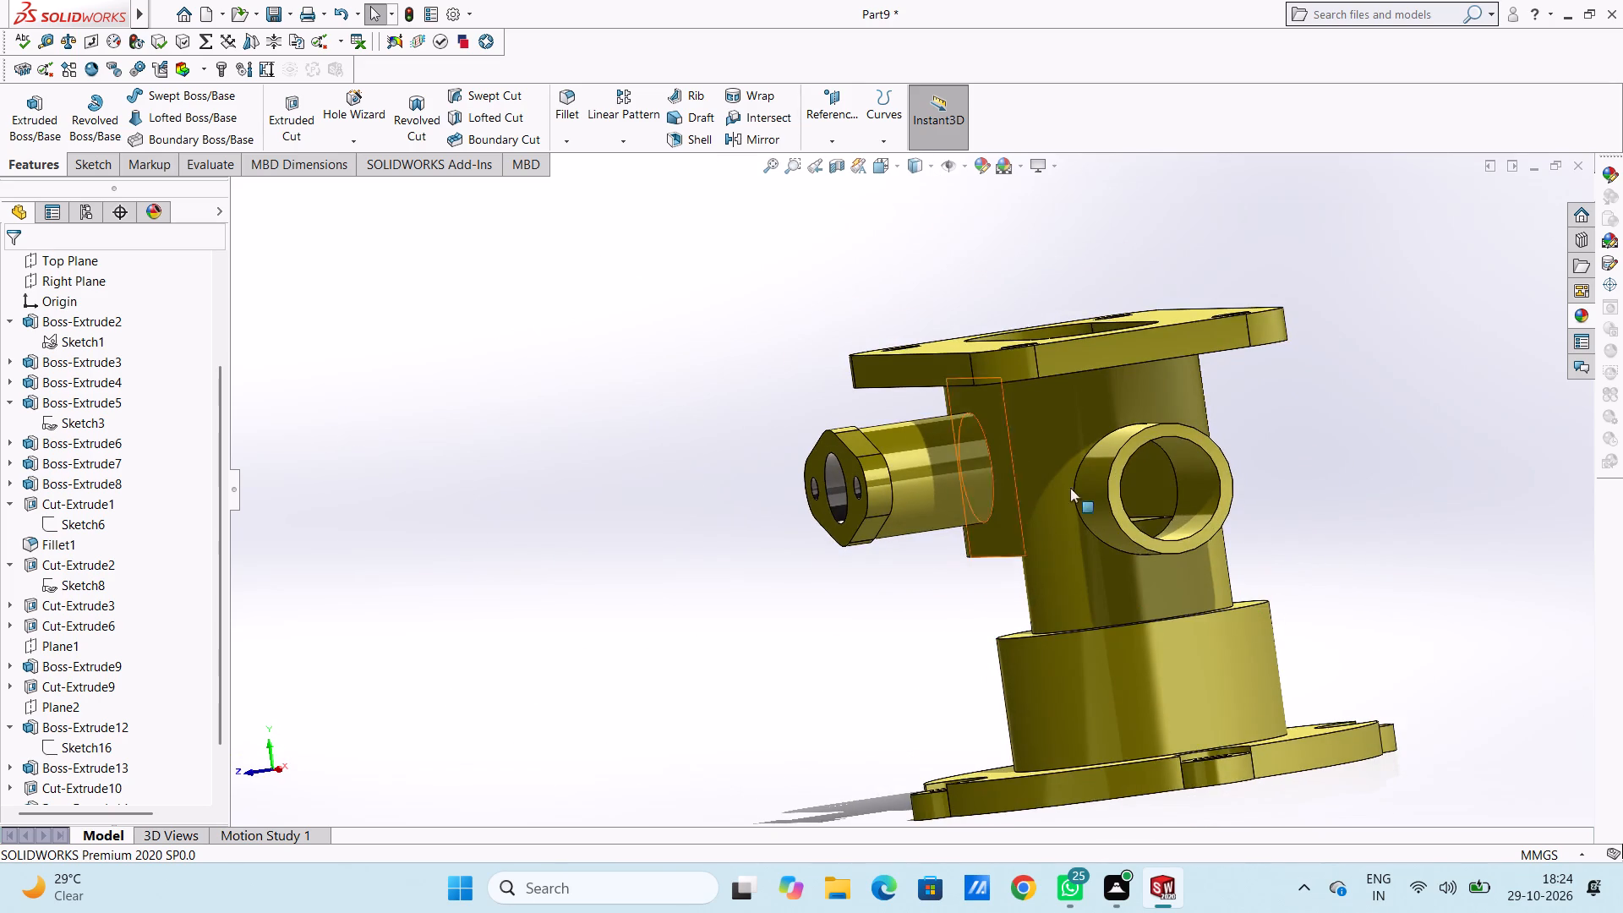
{"action": "scroll", "coordinate": [1178, 466], "scroll_direction": "down", "scroll_amount": 3}
{"action": "left_click", "coordinate": [1577, 313]}
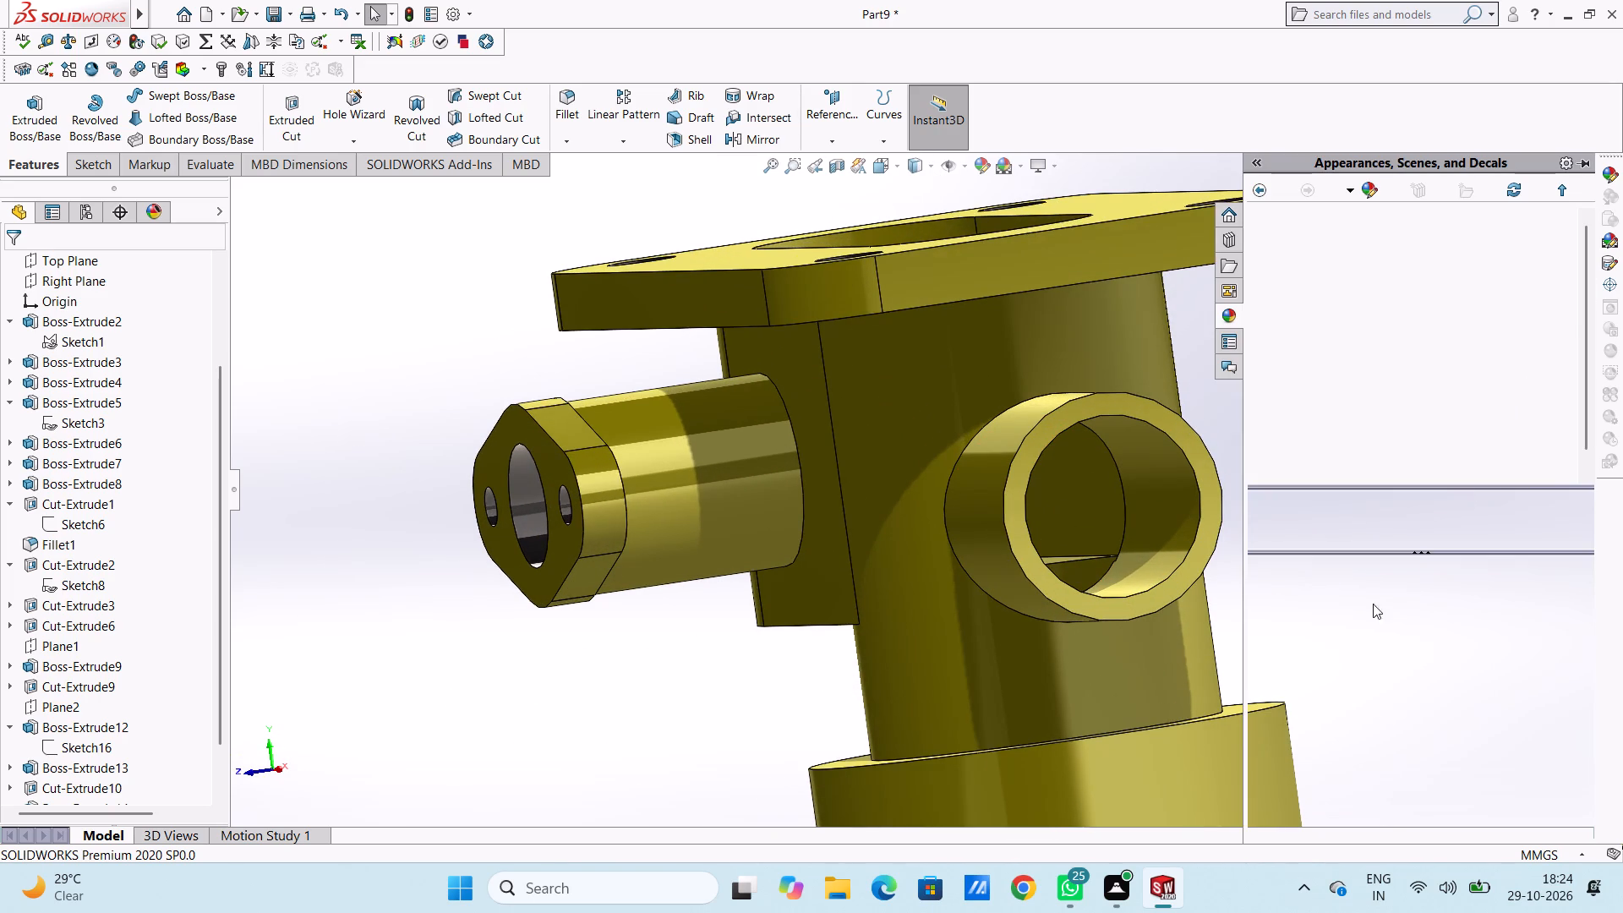
{"action": "left_click_drag", "start_coordinate": [1307, 611], "coordinate": [1138, 503]}
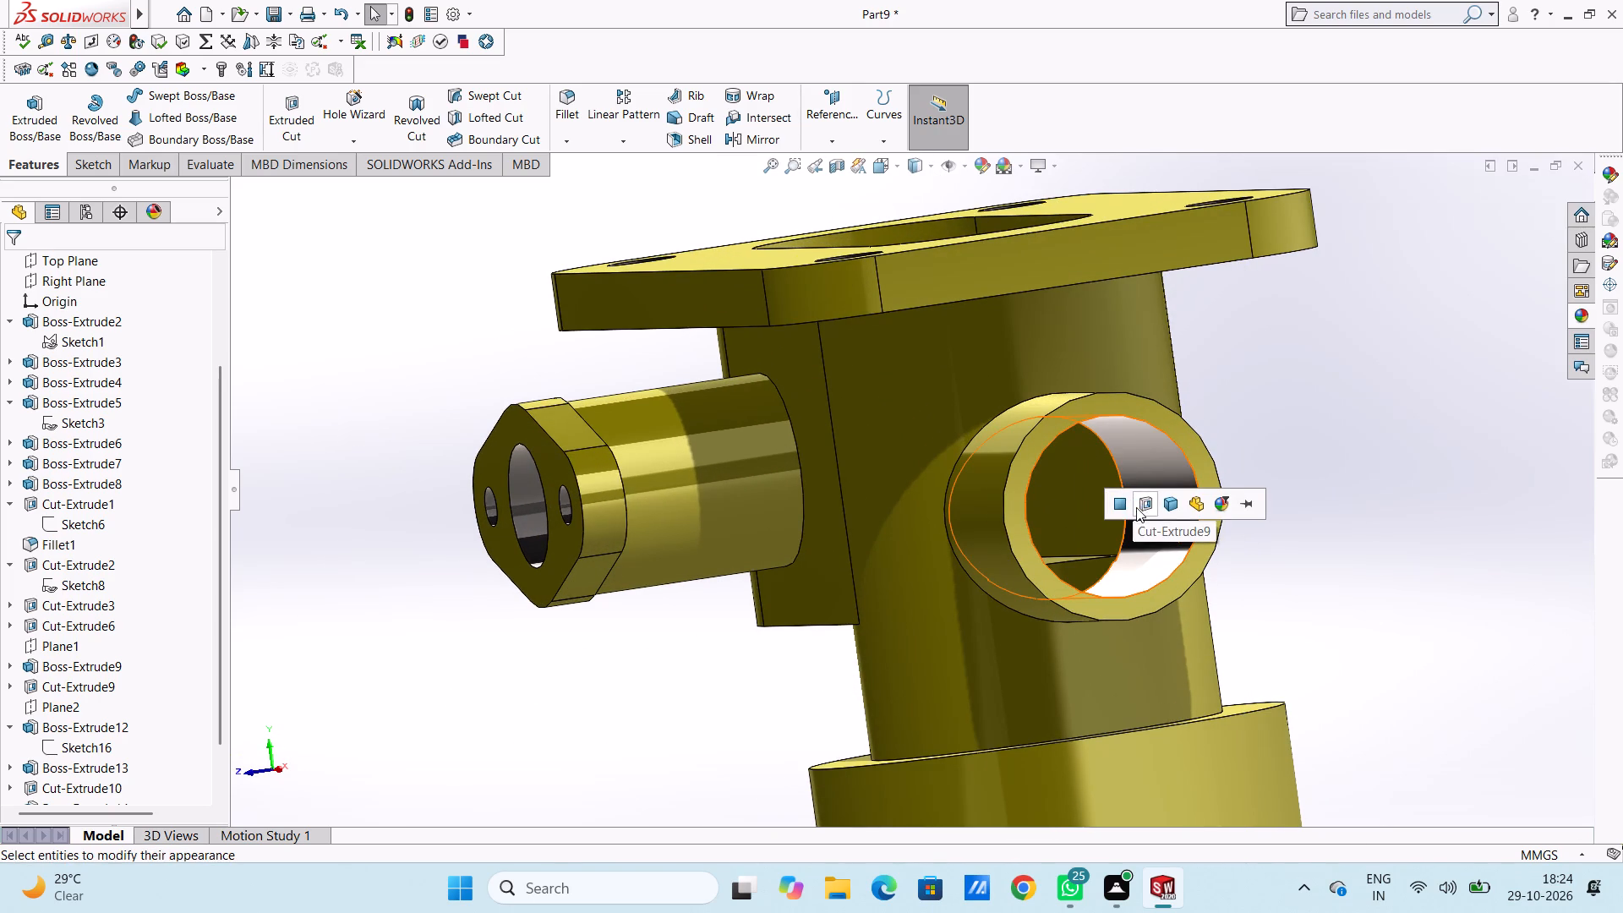
{"action": "left_click", "coordinate": [1144, 507]}
Apply the polished steel appearance to the wall face of the hole in the base flange's front lug, between side flange and open pipe.
{"action": "scroll", "coordinate": [1254, 504], "scroll_direction": "up", "scroll_amount": 5}
{"action": "middle_click_drag", "start_coordinate": [1148, 566], "coordinate": [1240, 619]}
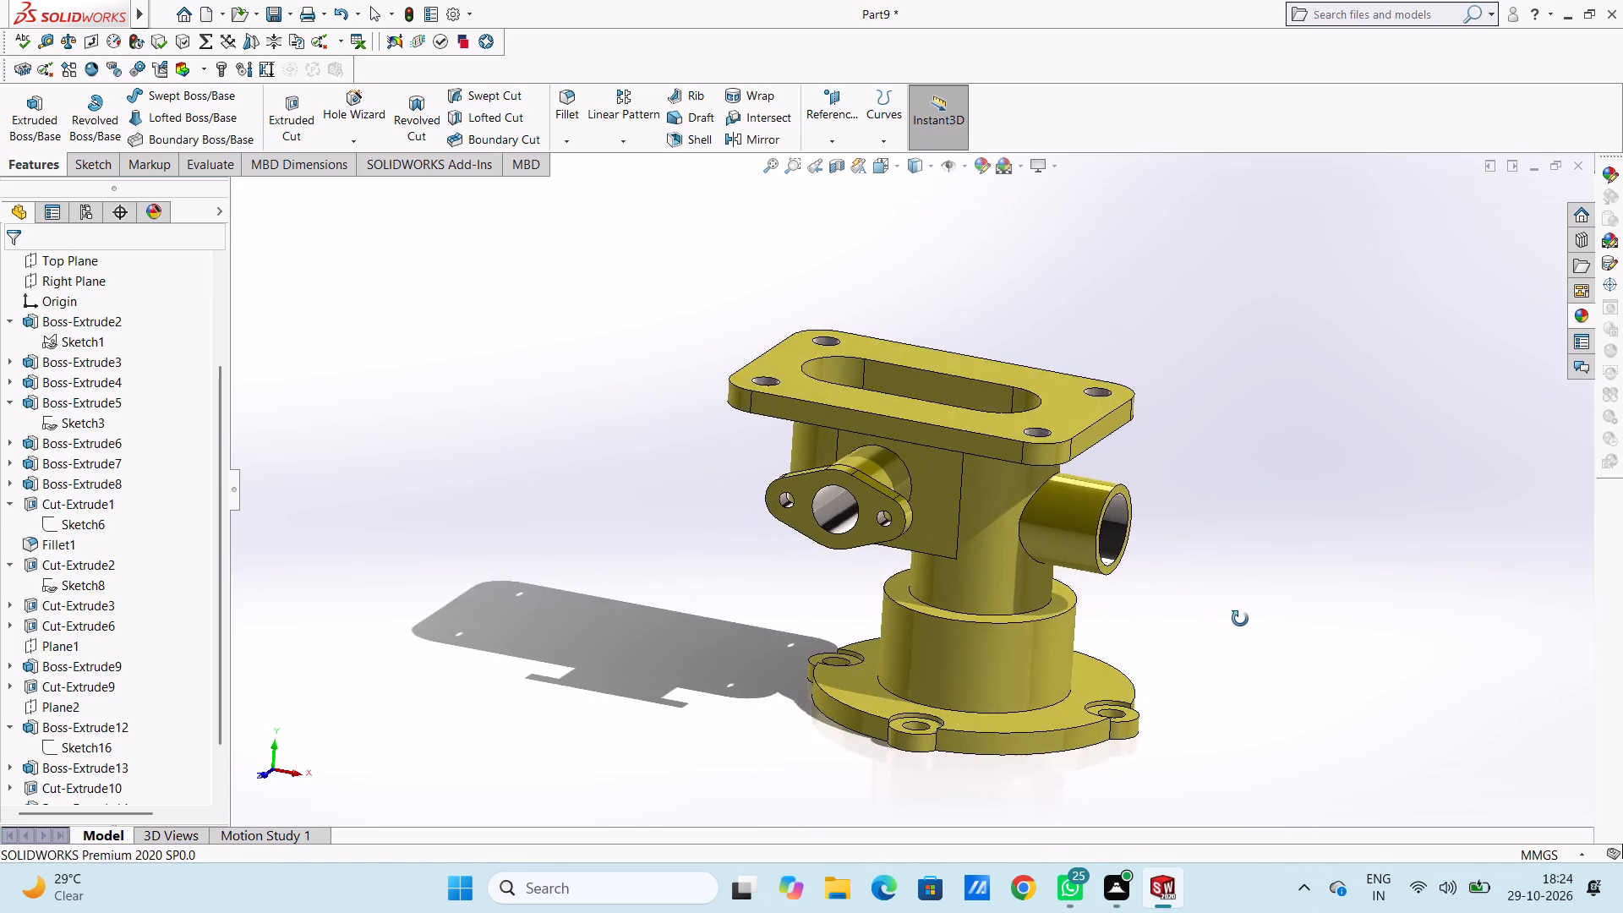
{"action": "middle_click_drag", "start_coordinate": [1240, 619], "coordinate": [1225, 733]}
{"action": "scroll", "coordinate": [929, 766], "scroll_direction": "down", "scroll_amount": 4}
{"action": "scroll", "coordinate": [850, 647], "scroll_direction": "down", "scroll_amount": 5}
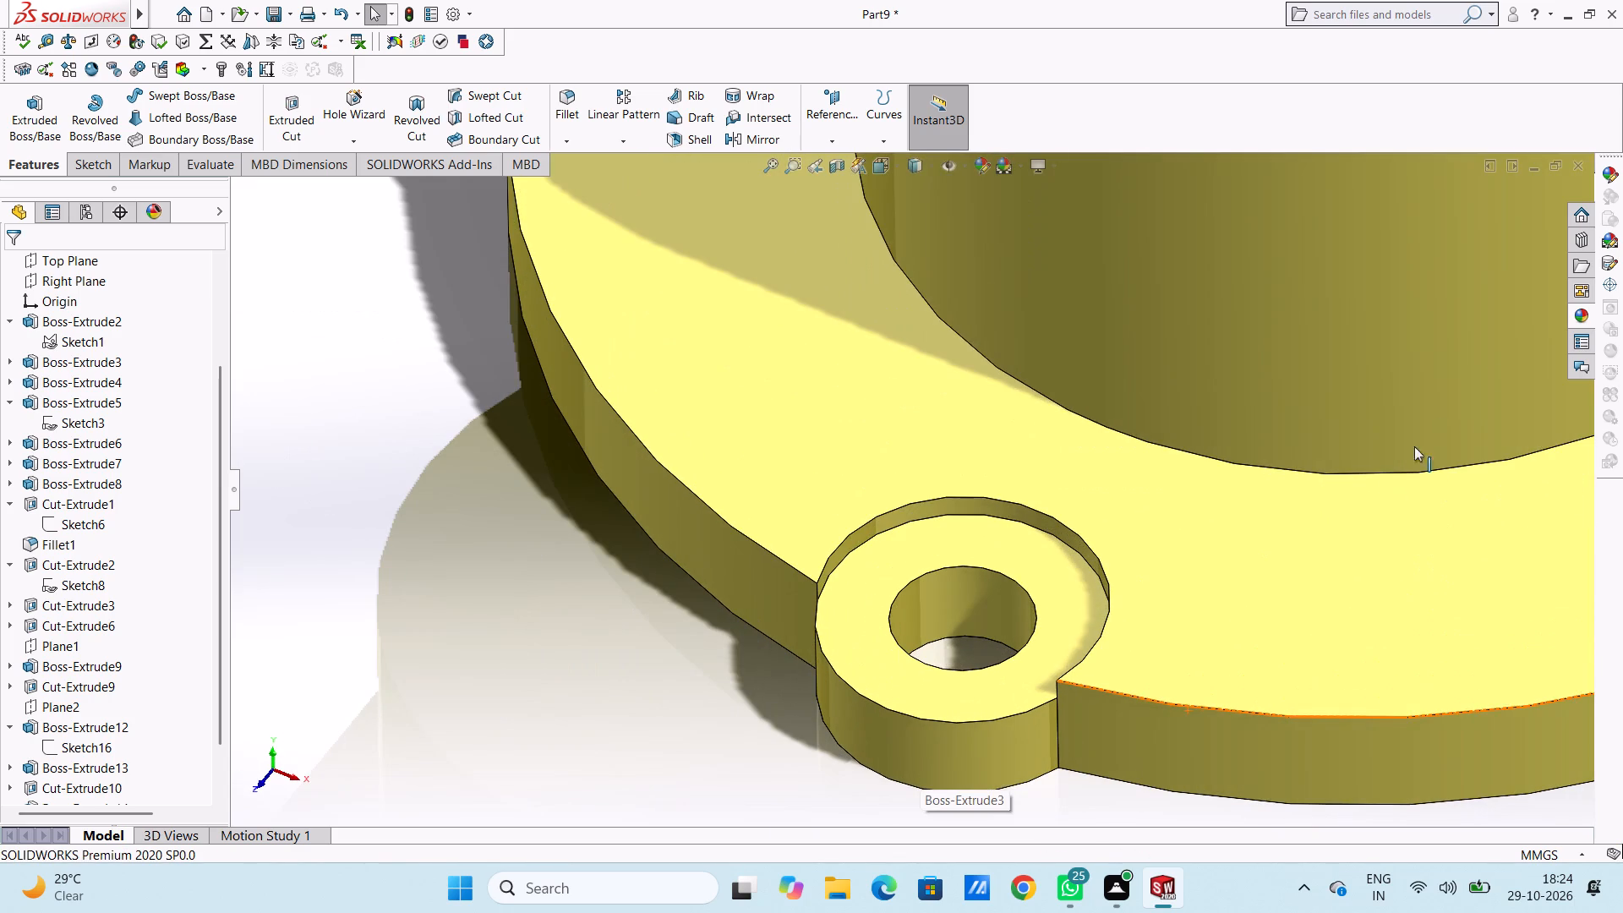
{"action": "left_click", "coordinate": [1576, 313]}
{"action": "left_click_drag", "start_coordinate": [1309, 604], "coordinate": [1233, 608]}
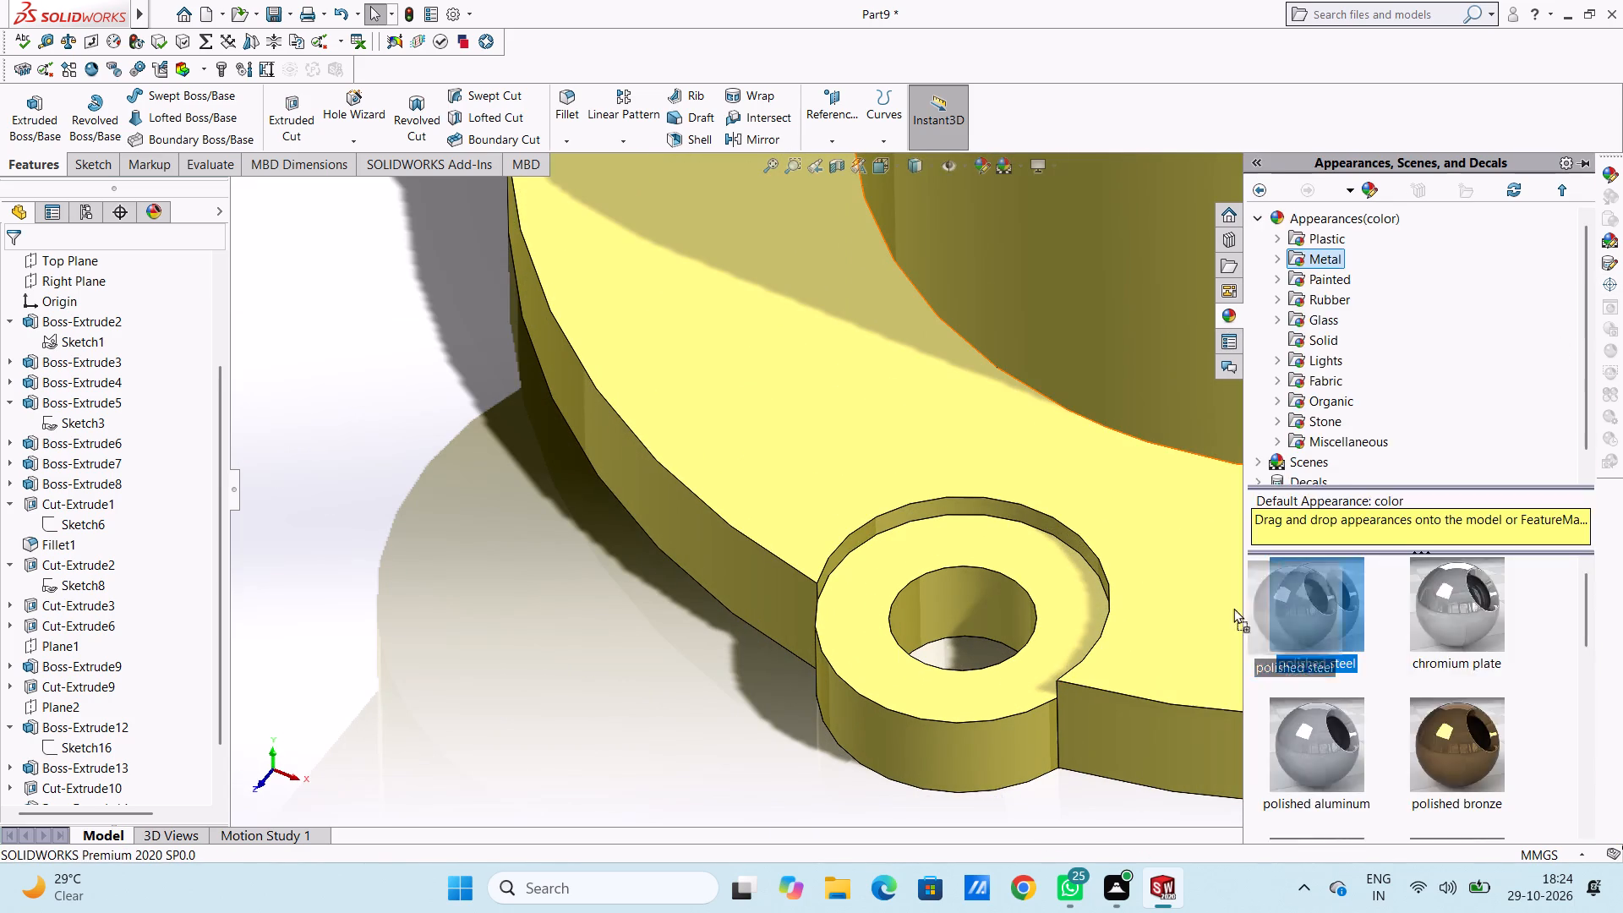
{"action": "left_click_drag", "start_coordinate": [1233, 608], "coordinate": [965, 626]}
{"action": "left_click", "coordinate": [942, 627]}
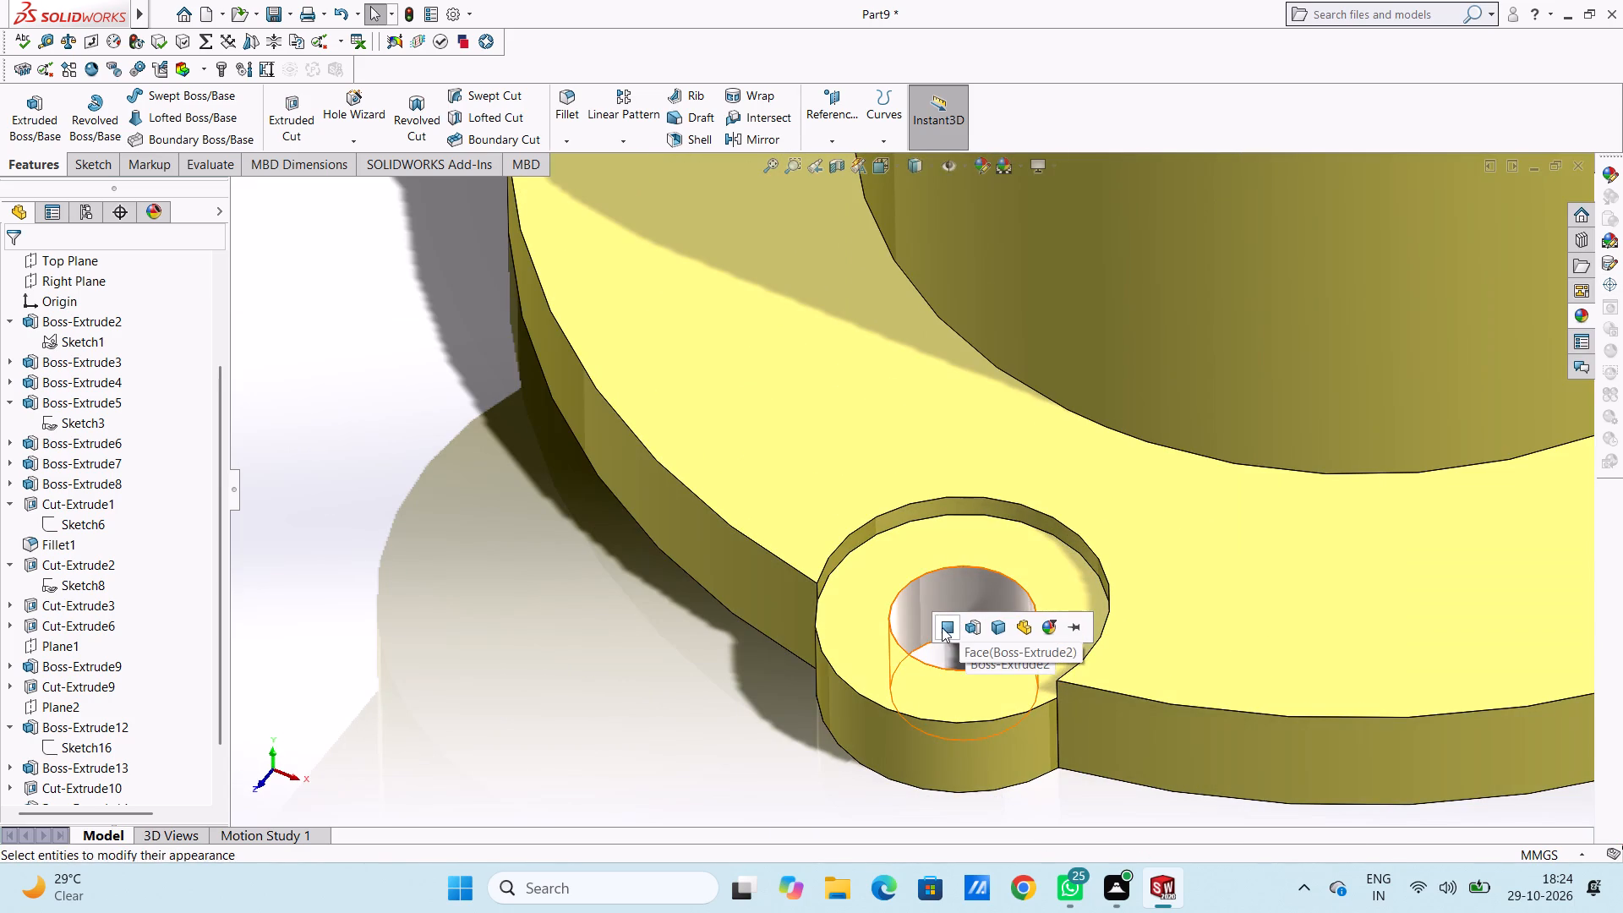
Apply the polished steel appearance to the curved recess wall surrounding the hole in the base flange's front lug.
{"action": "scroll", "coordinate": [921, 490], "scroll_direction": "down", "scroll_amount": 4}
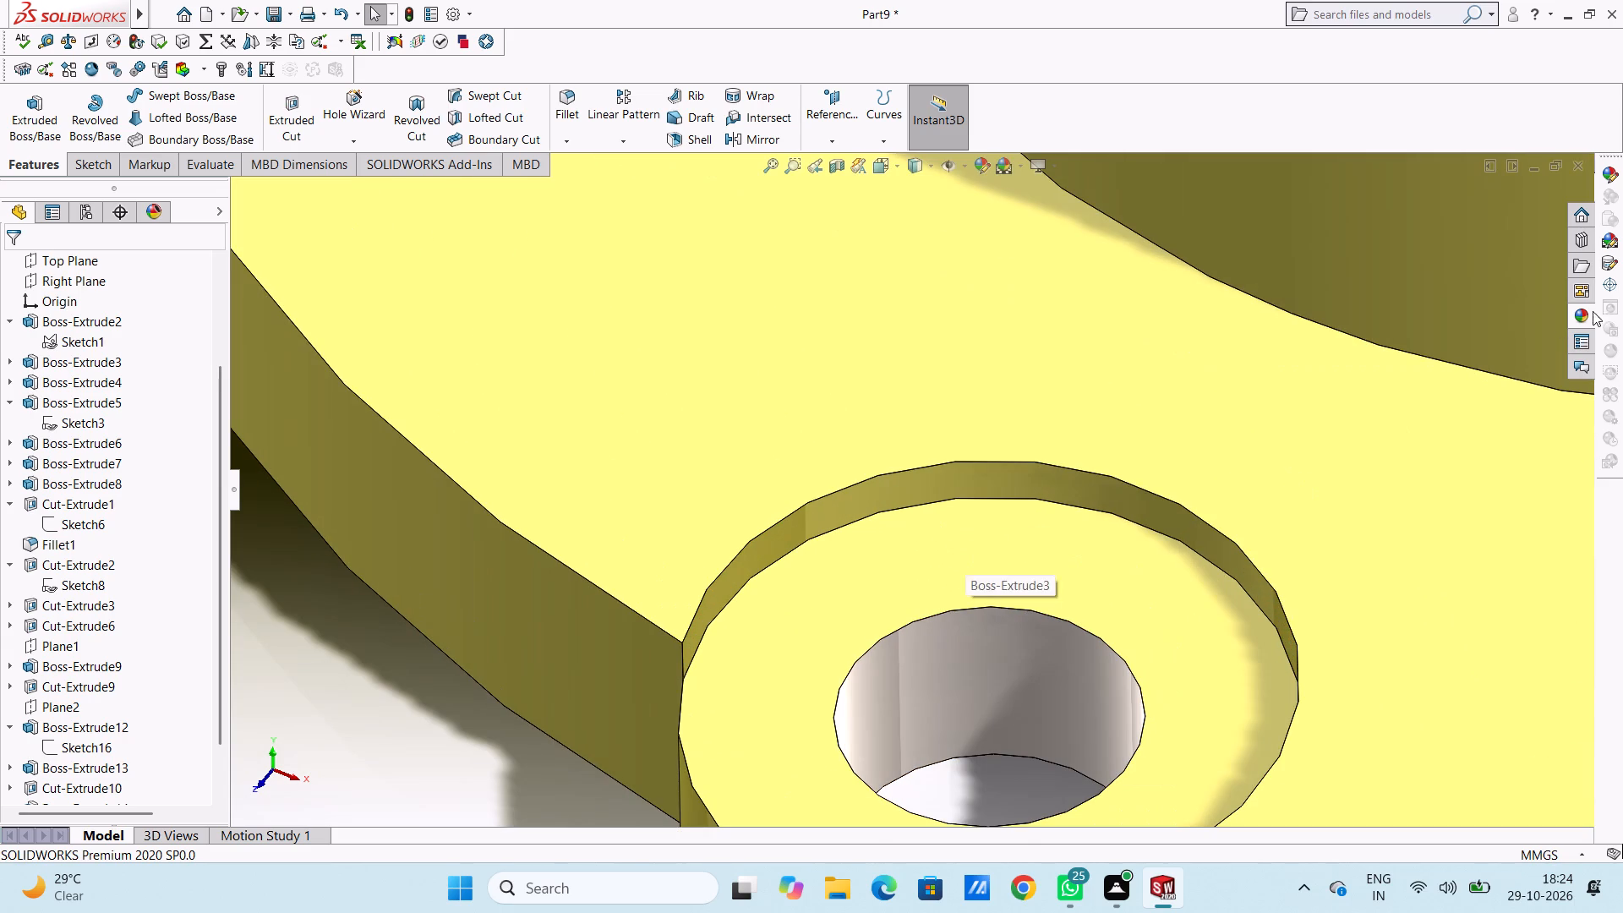
{"action": "left_click", "coordinate": [1588, 311]}
{"action": "left_click_drag", "start_coordinate": [1298, 595], "coordinate": [1146, 517]}
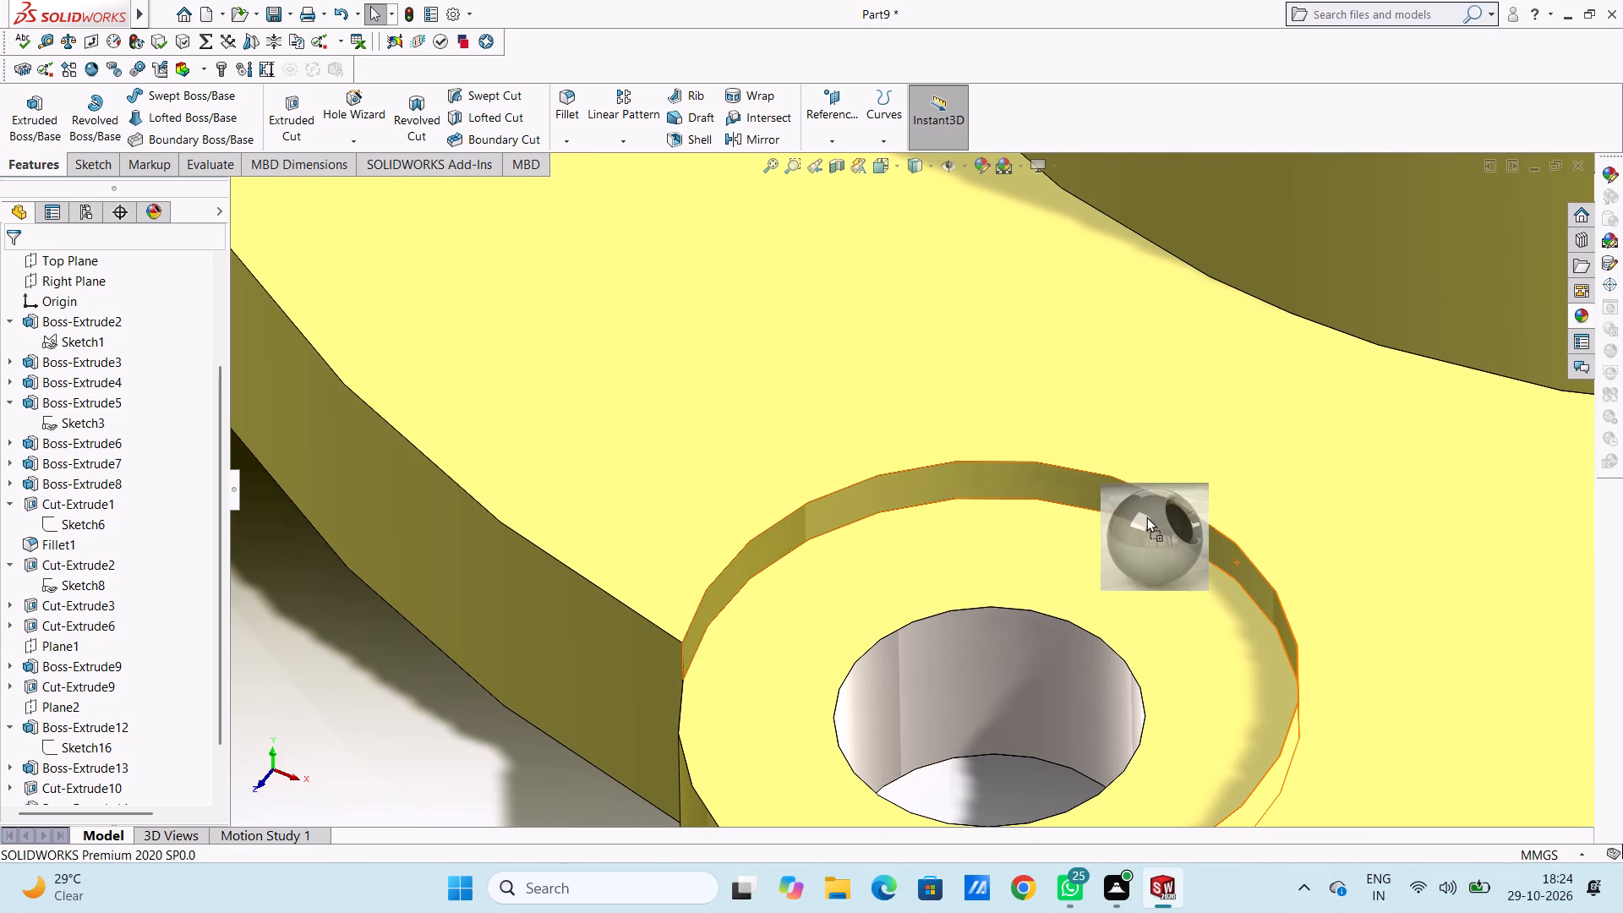
{"action": "left_click_drag", "start_coordinate": [1146, 517], "coordinate": [1141, 515]}
{"action": "left_click", "coordinate": [1144, 516]}
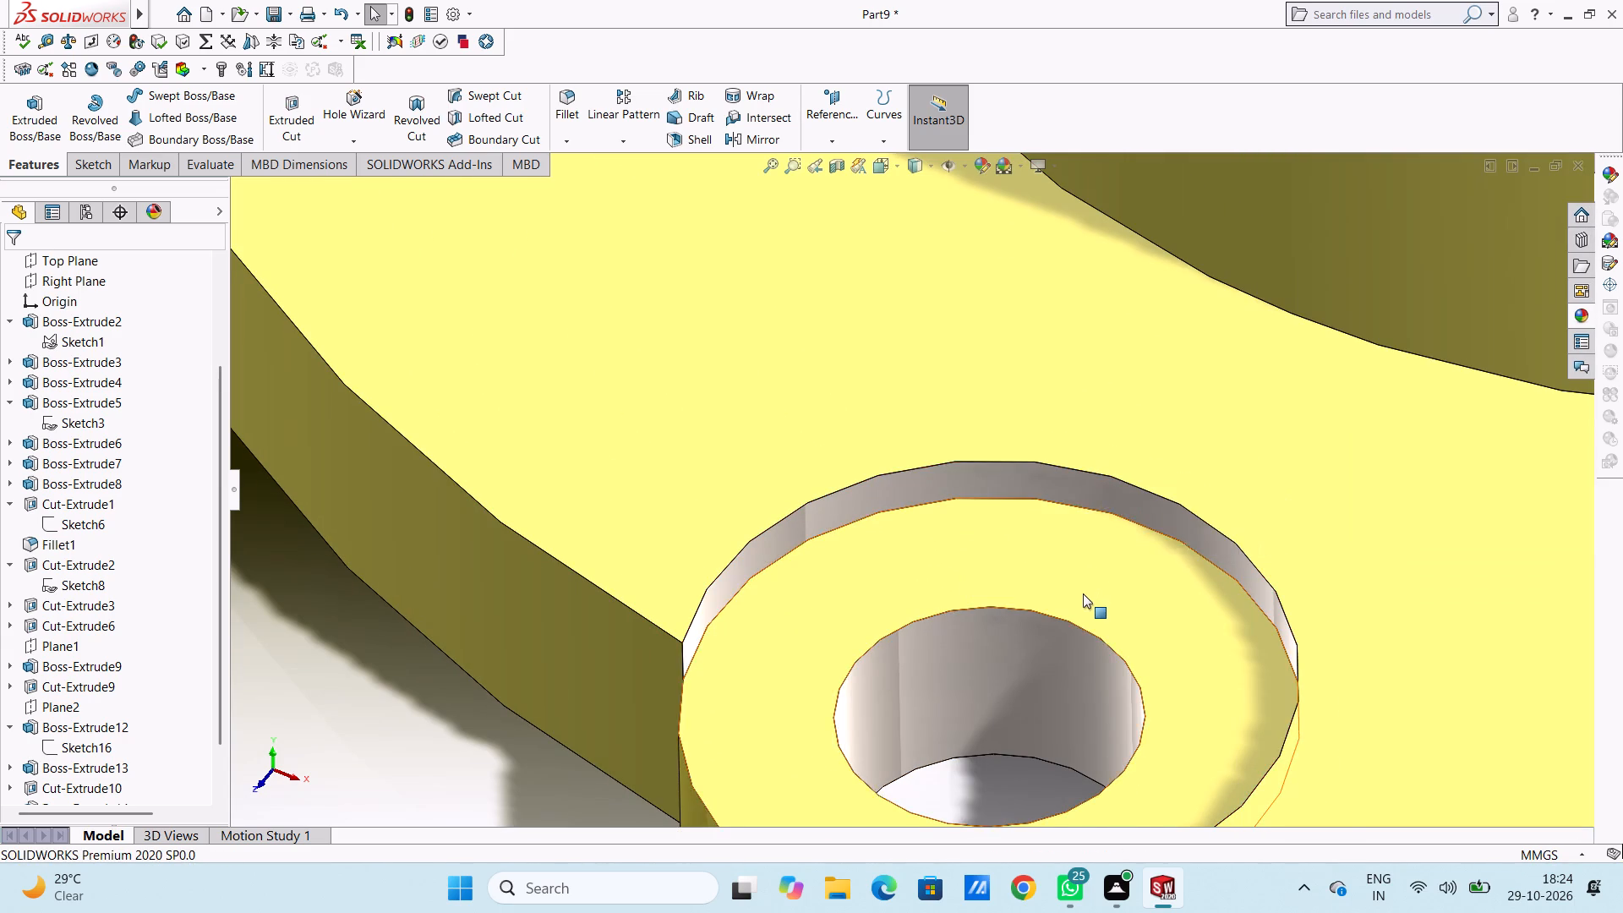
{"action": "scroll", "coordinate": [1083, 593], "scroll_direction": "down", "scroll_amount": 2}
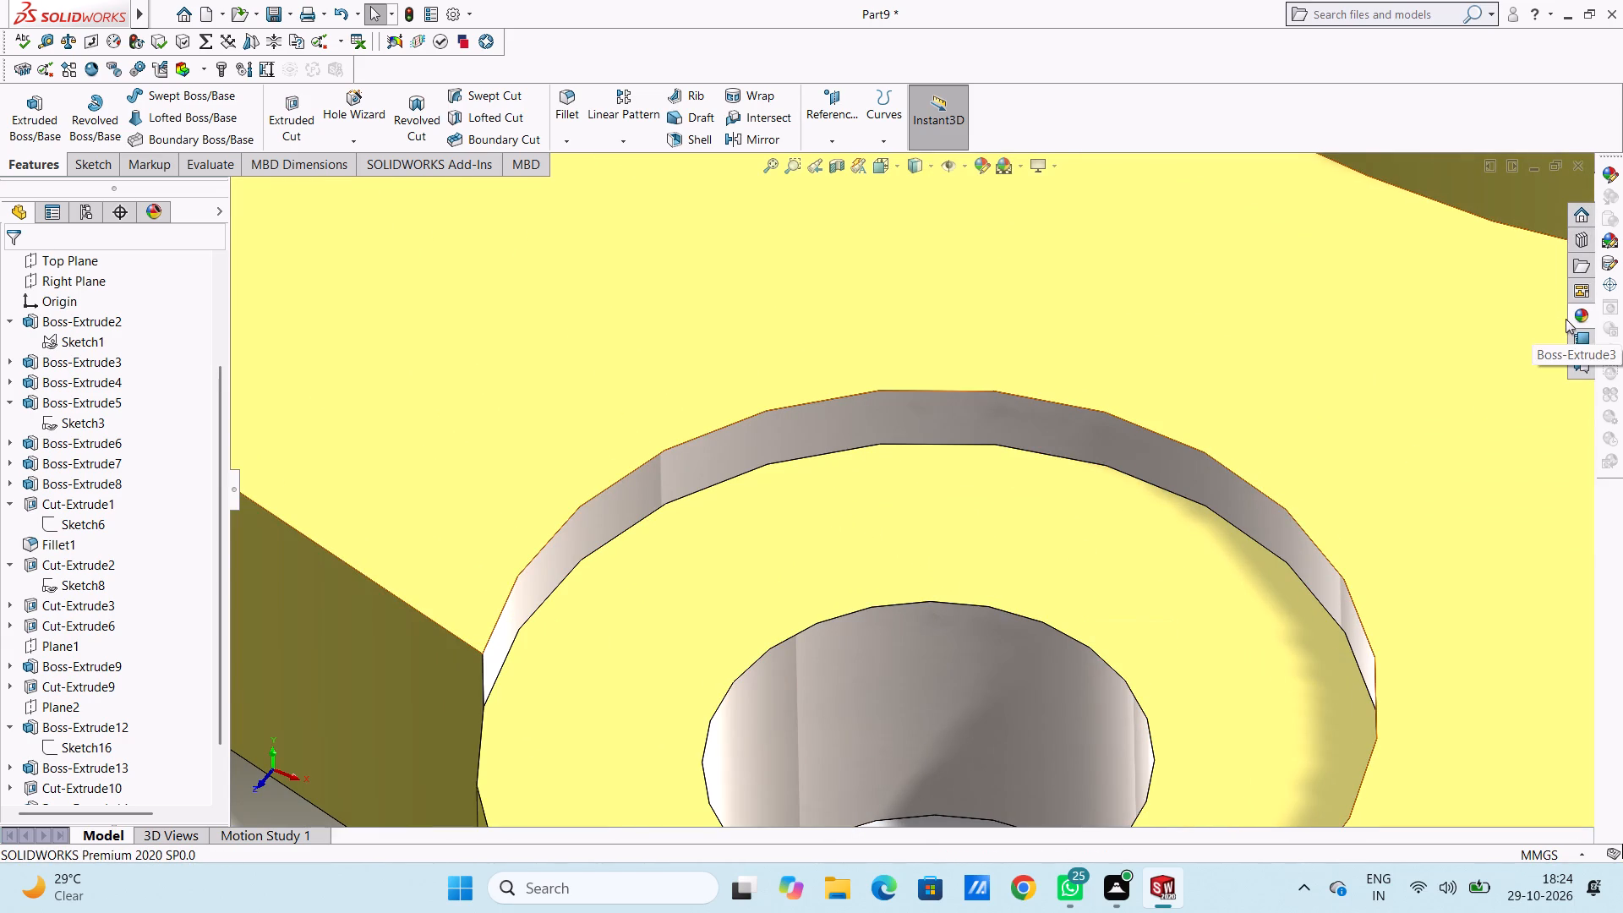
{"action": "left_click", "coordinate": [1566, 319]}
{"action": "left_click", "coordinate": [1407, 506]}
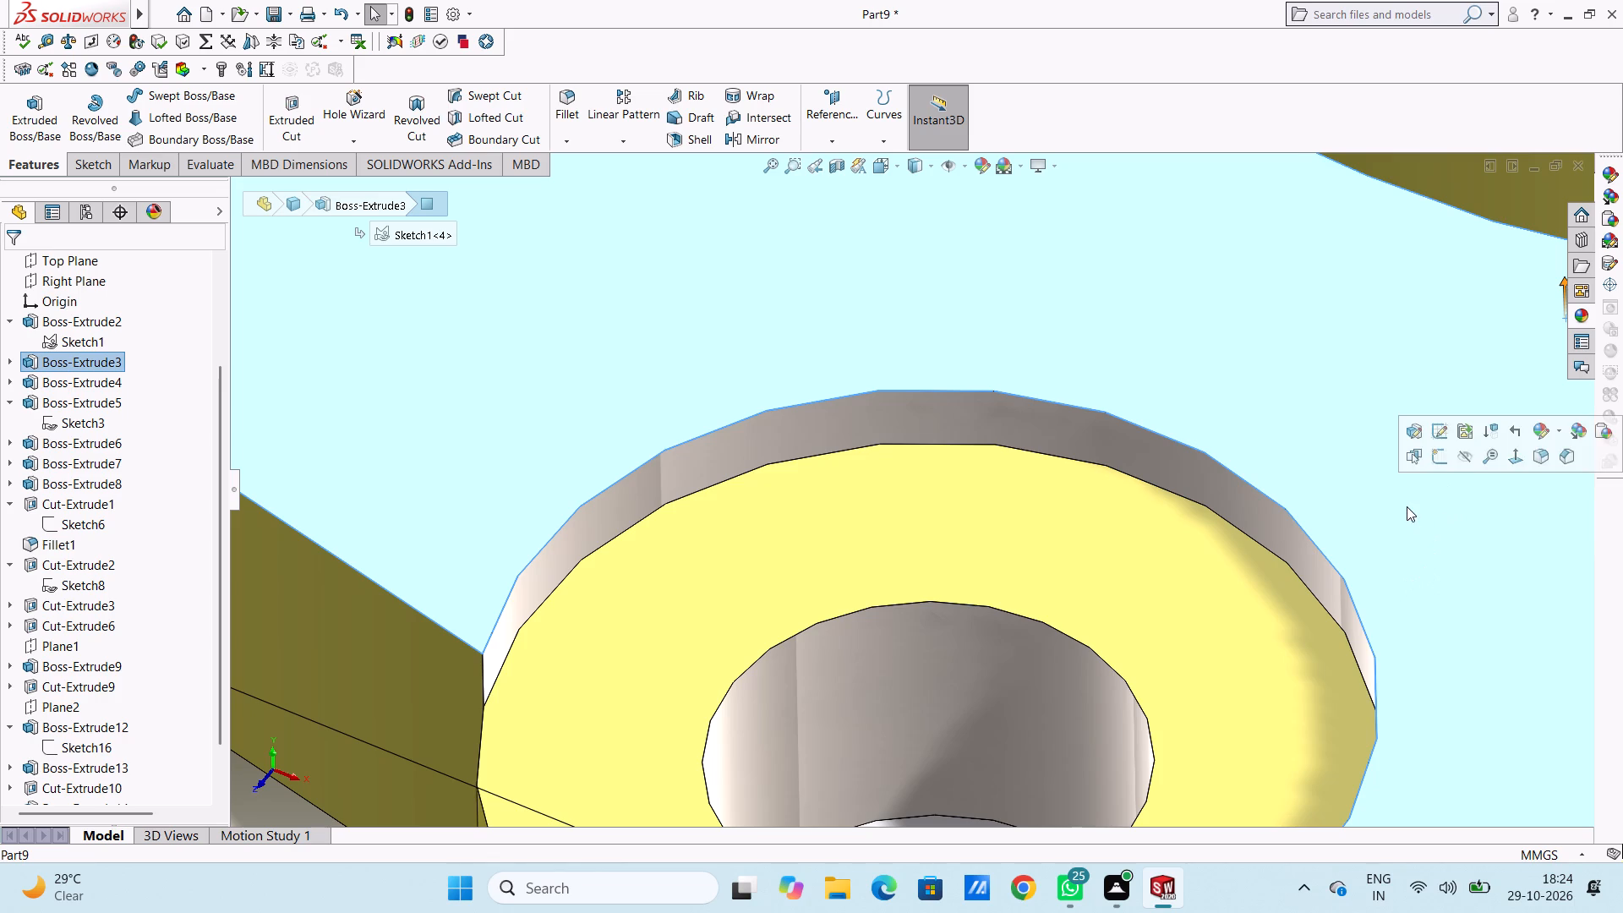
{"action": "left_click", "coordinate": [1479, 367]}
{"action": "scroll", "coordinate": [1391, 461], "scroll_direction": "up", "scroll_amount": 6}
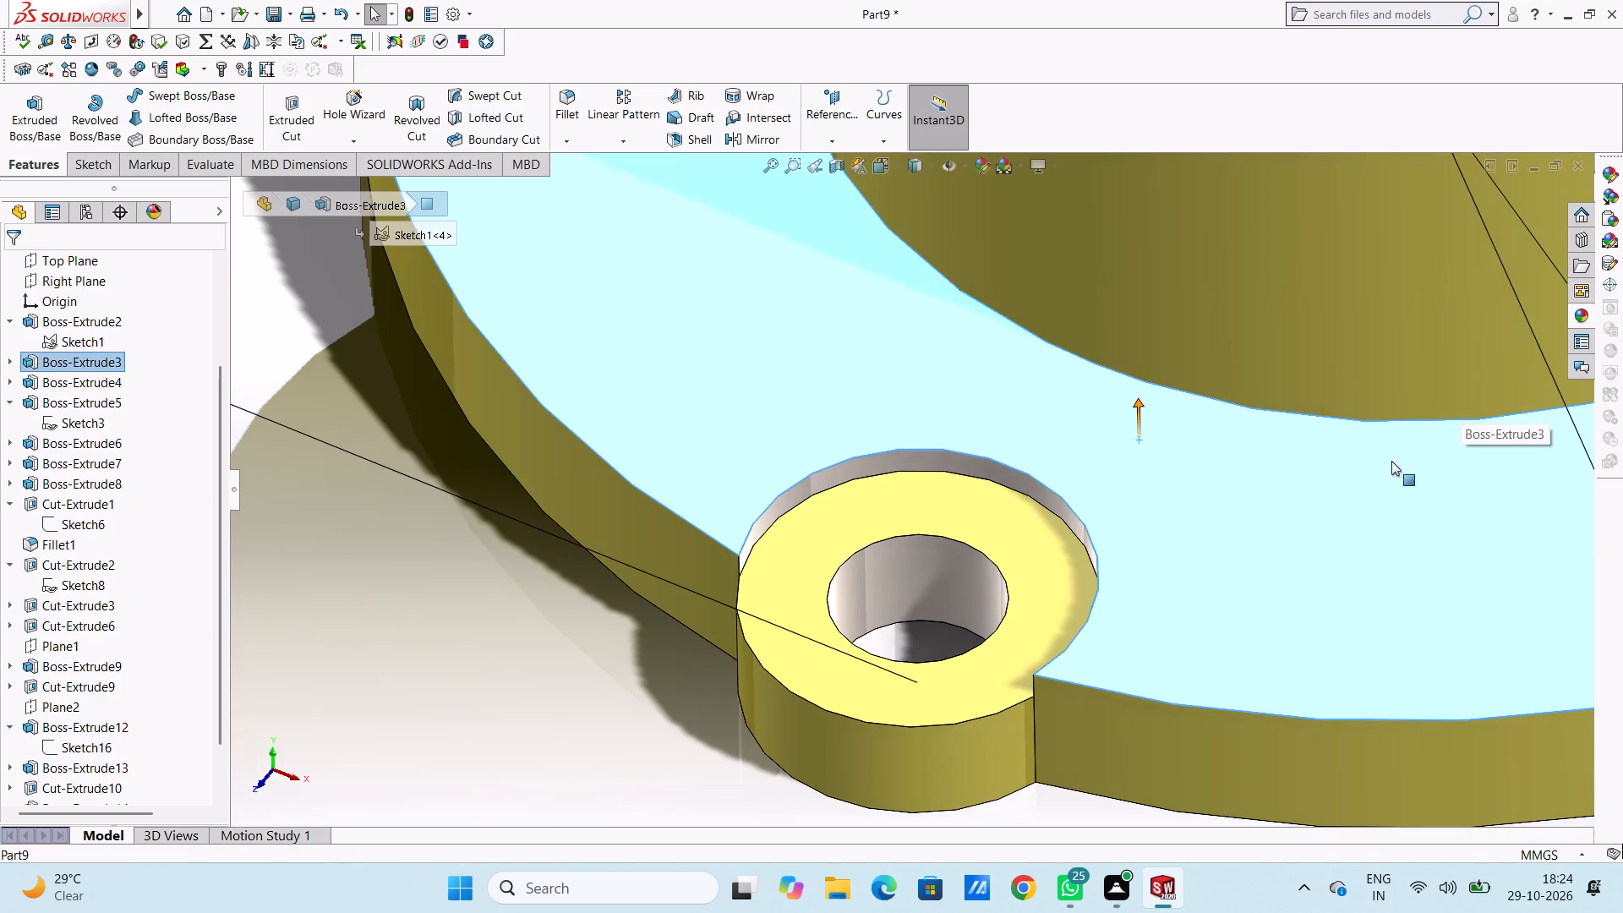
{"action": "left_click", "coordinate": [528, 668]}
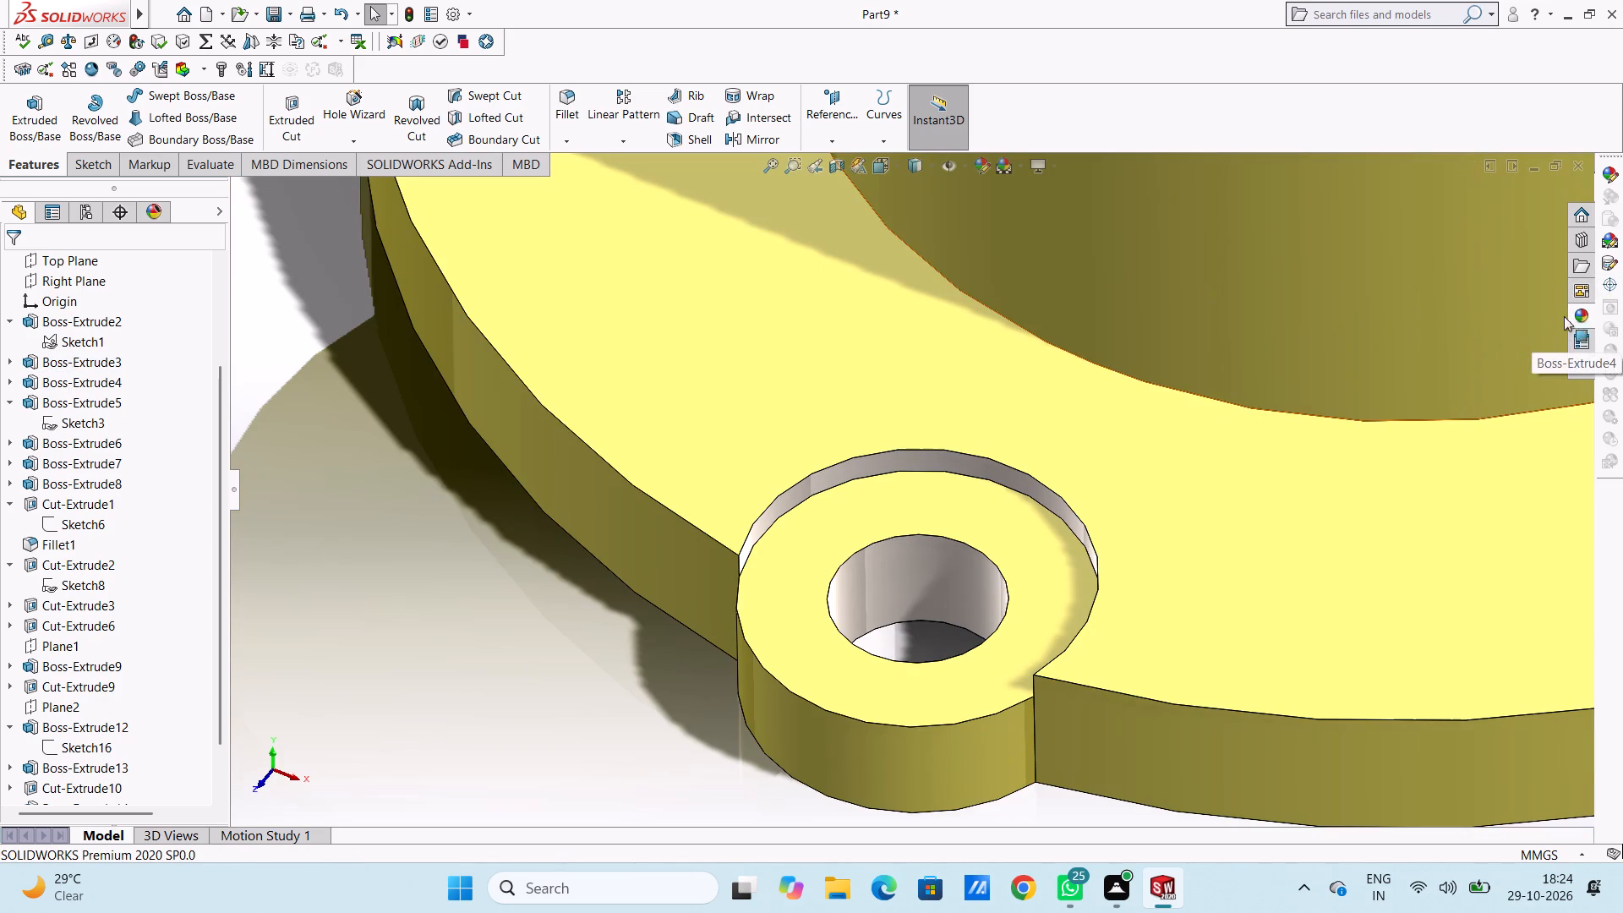
Examine the whole housing and its flange holes and bores from above.
{"action": "scroll", "coordinate": [1177, 508], "scroll_direction": "up", "scroll_amount": 11}
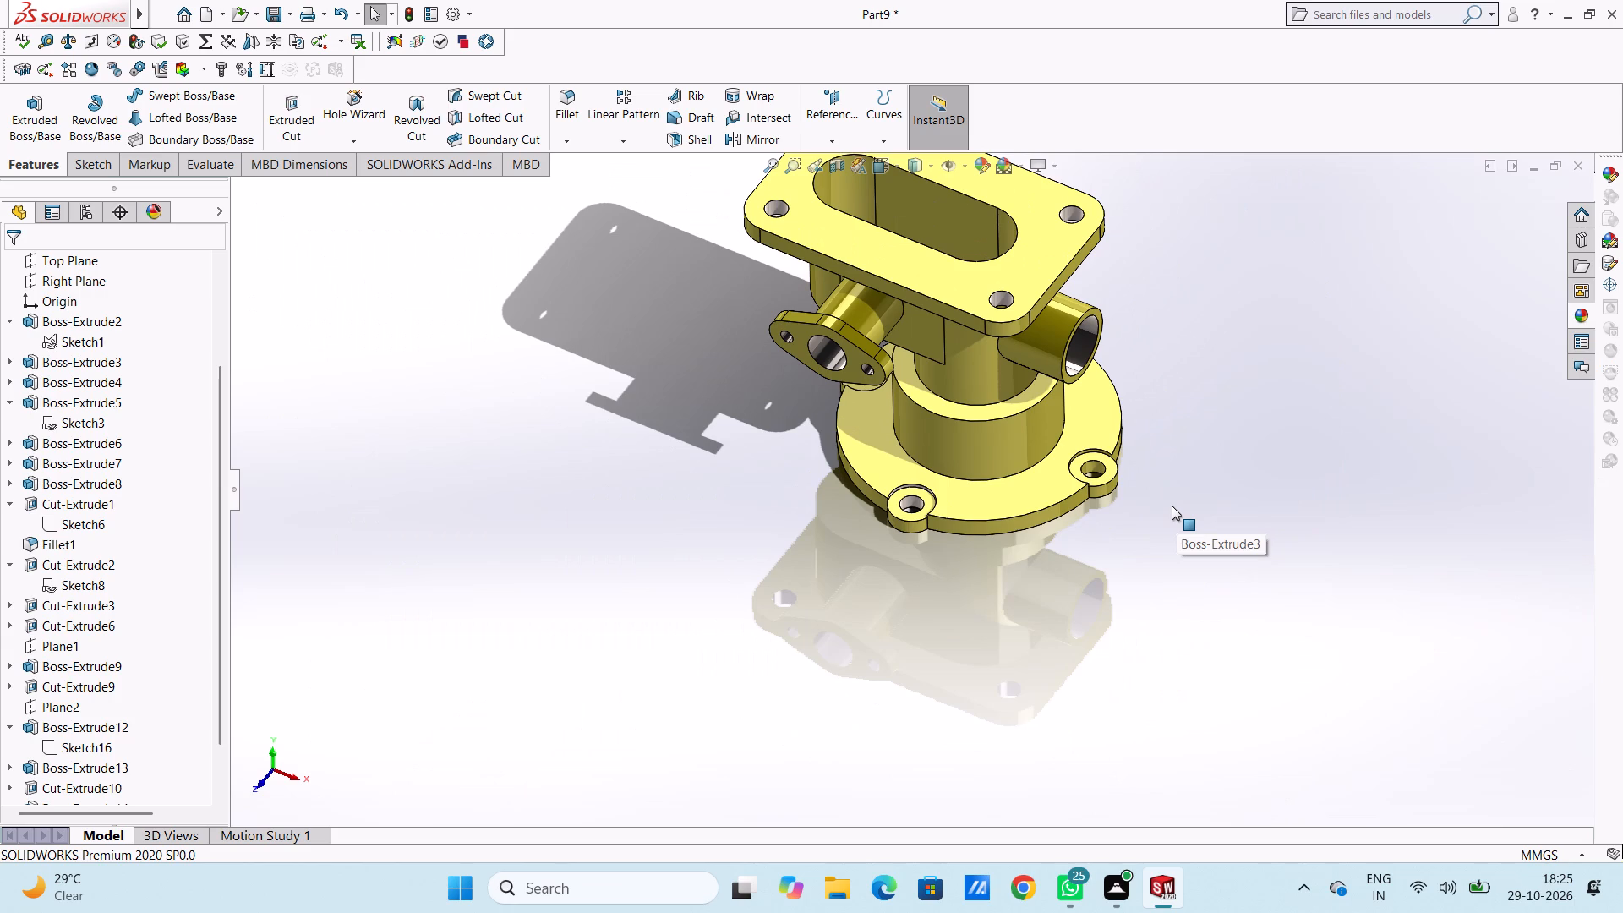
{"action": "middle_click_drag", "start_coordinate": [1106, 414], "coordinate": [1109, 341]}
{"action": "scroll", "coordinate": [1109, 341], "scroll_direction": "up", "scroll_amount": 3}
{"action": "scroll", "coordinate": [950, 269], "scroll_direction": "down", "scroll_amount": 5}
{"action": "middle_click_drag", "start_coordinate": [718, 476], "coordinate": [714, 553]}
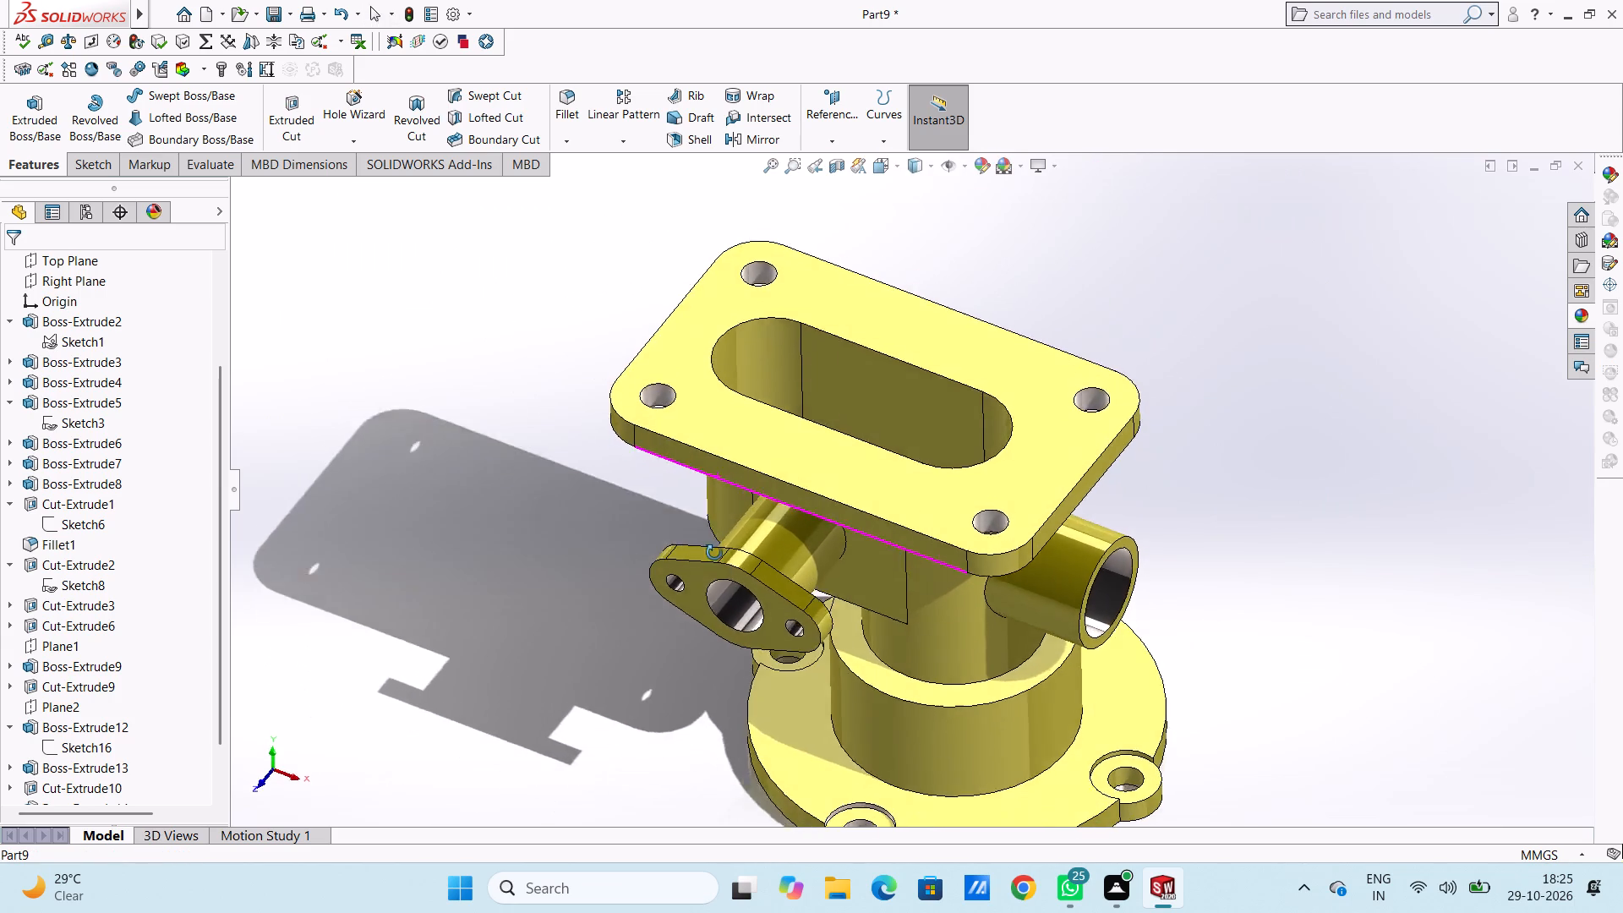
Apply the polished steel appearance to the whole slotted cut feature in the middle of the top rectangular flange.
{"action": "middle_click_drag", "start_coordinate": [714, 553], "coordinate": [714, 555]}
{"action": "scroll", "coordinate": [799, 303], "scroll_direction": "down", "scroll_amount": 5}
{"action": "left_click", "coordinate": [1570, 305]}
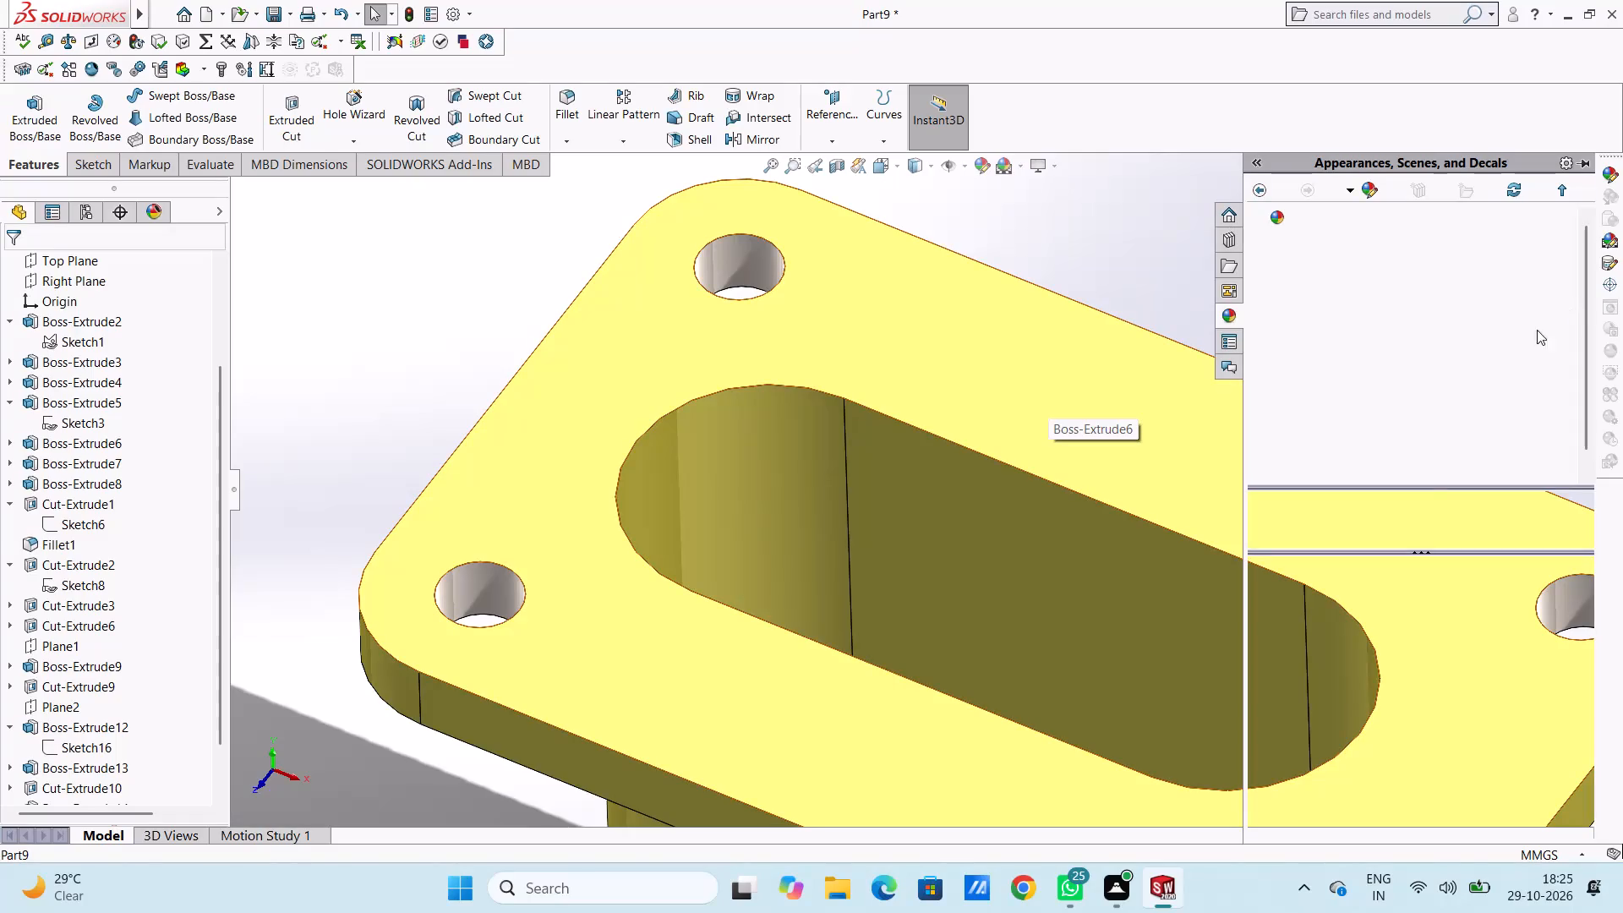
{"action": "left_click_drag", "start_coordinate": [1294, 607], "coordinate": [1061, 591]}
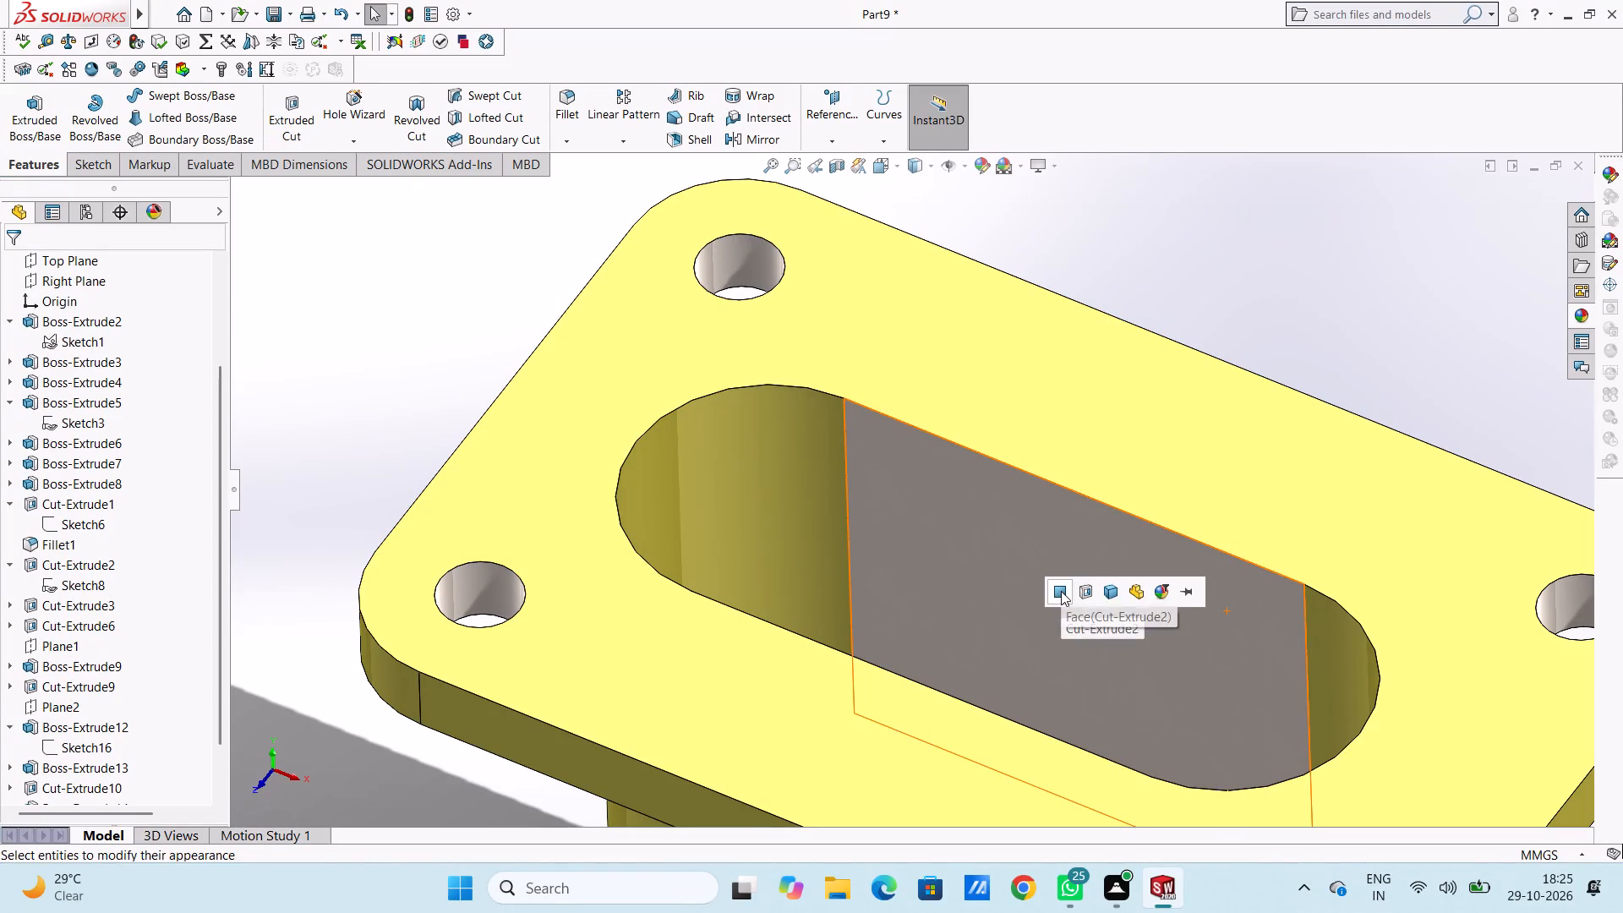
{"action": "left_click", "coordinate": [1081, 590]}
Apply the polished steel appearance to the flat ring face around the hole in the base flange's front lug.
{"action": "scroll", "coordinate": [1170, 518], "scroll_direction": "up", "scroll_amount": 9}
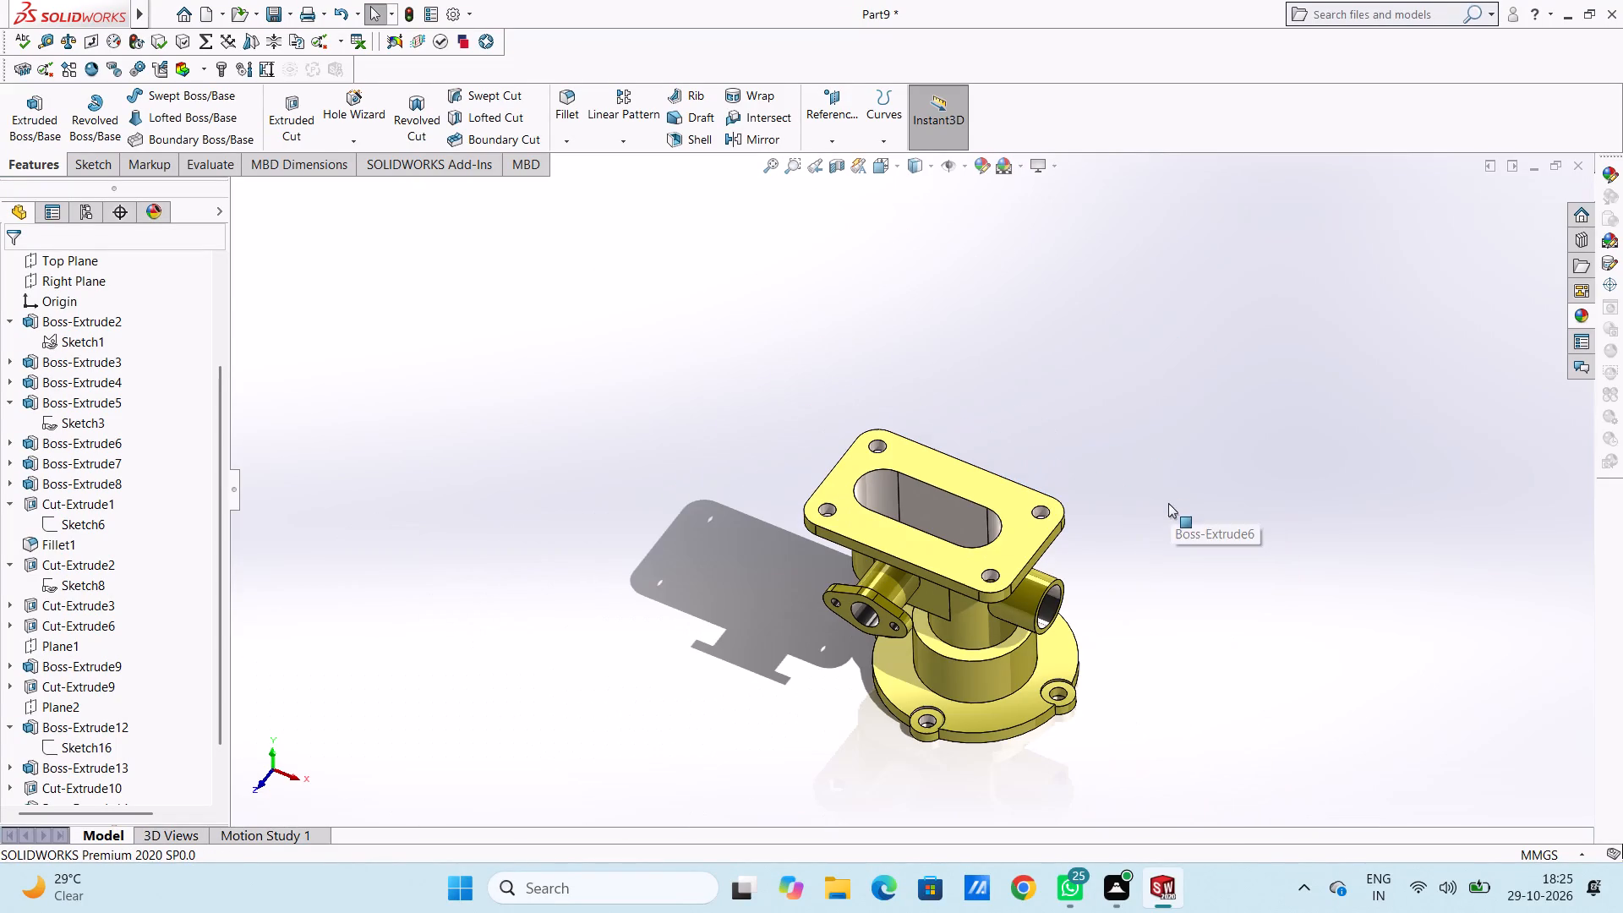
{"action": "scroll", "coordinate": [831, 642], "scroll_direction": "down", "scroll_amount": 2}
{"action": "middle_click_drag", "start_coordinate": [835, 626], "coordinate": [839, 498]}
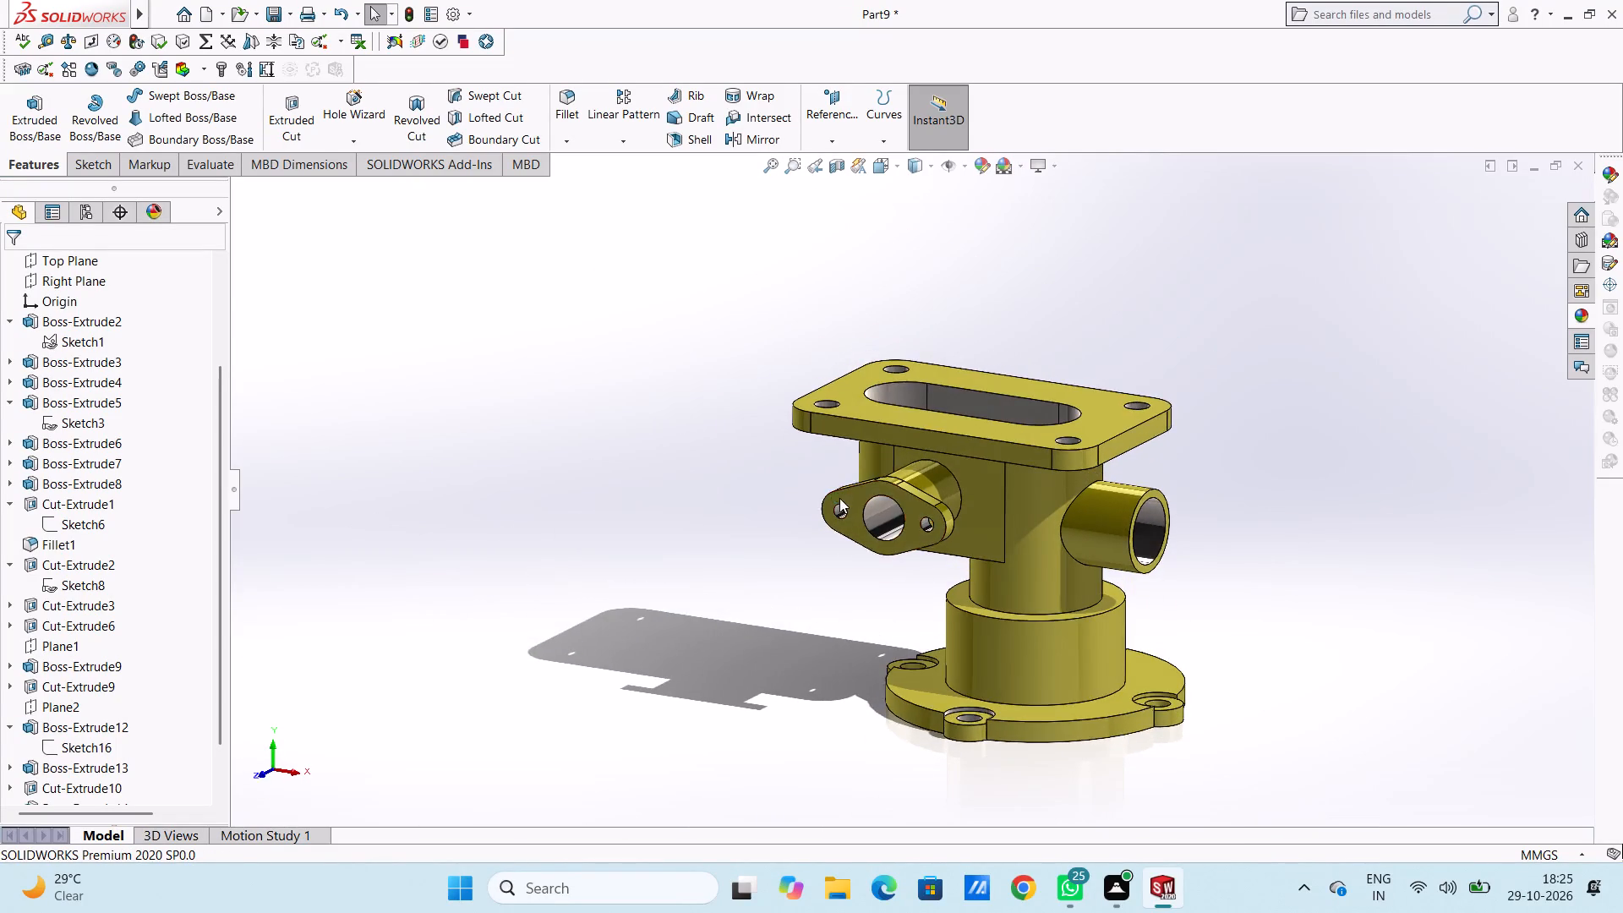
{"action": "scroll", "coordinate": [895, 702], "scroll_direction": "down", "scroll_amount": 4}
{"action": "scroll", "coordinate": [1077, 678], "scroll_direction": "down", "scroll_amount": 5}
{"action": "middle_click_drag", "start_coordinate": [1016, 573], "coordinate": [1021, 656]}
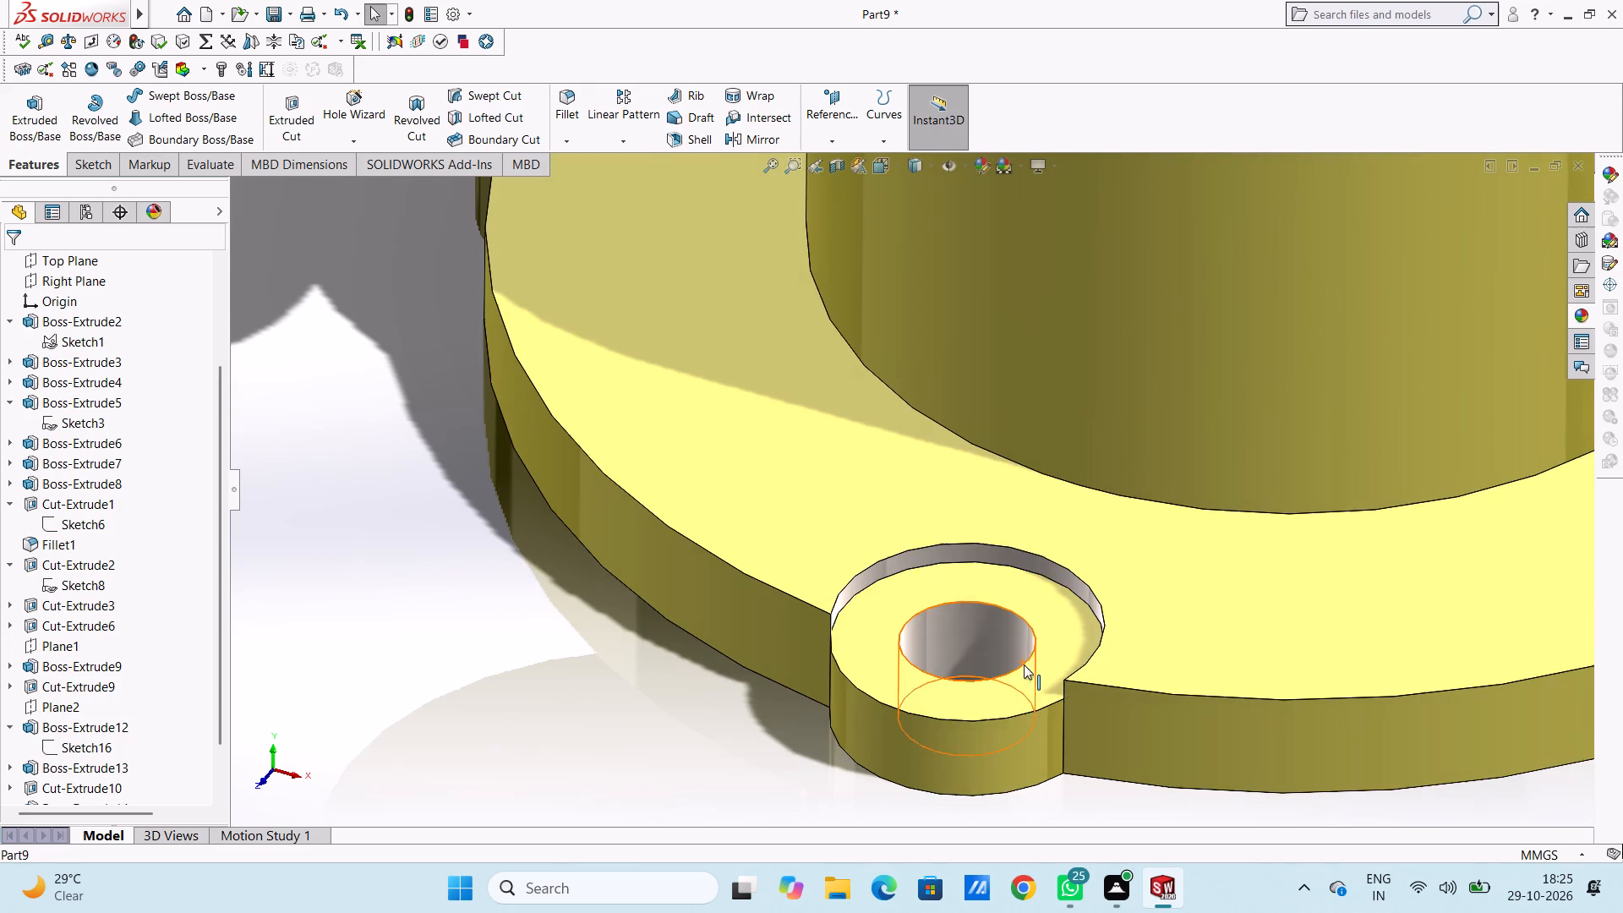
{"action": "left_click", "coordinate": [1577, 315]}
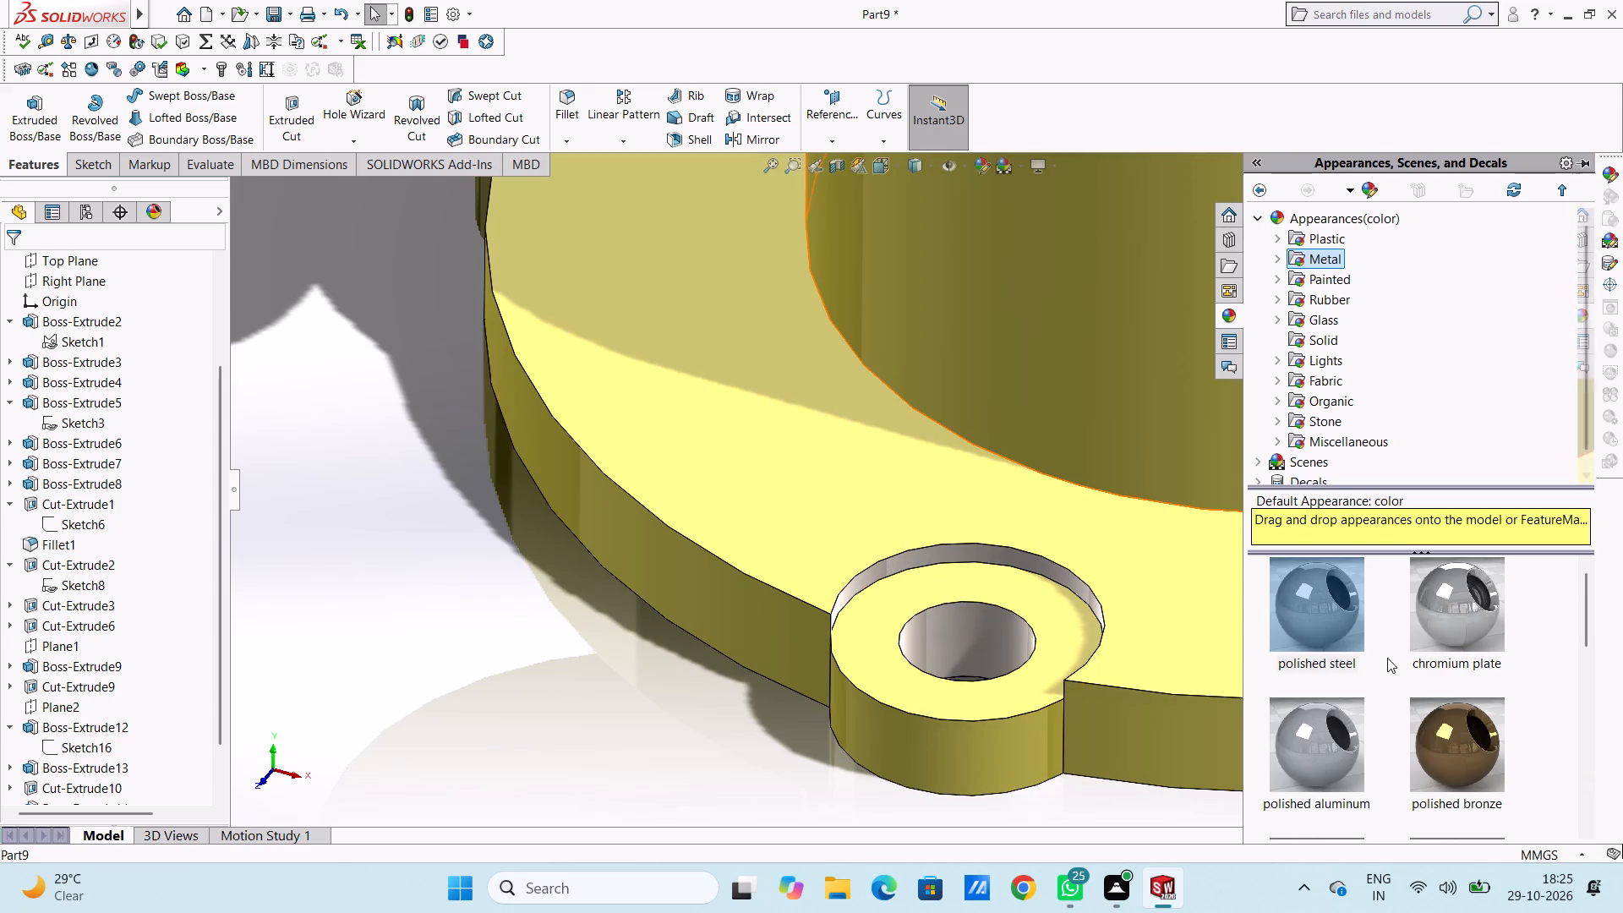
{"action": "left_click_drag", "start_coordinate": [1311, 614], "coordinate": [1057, 630]}
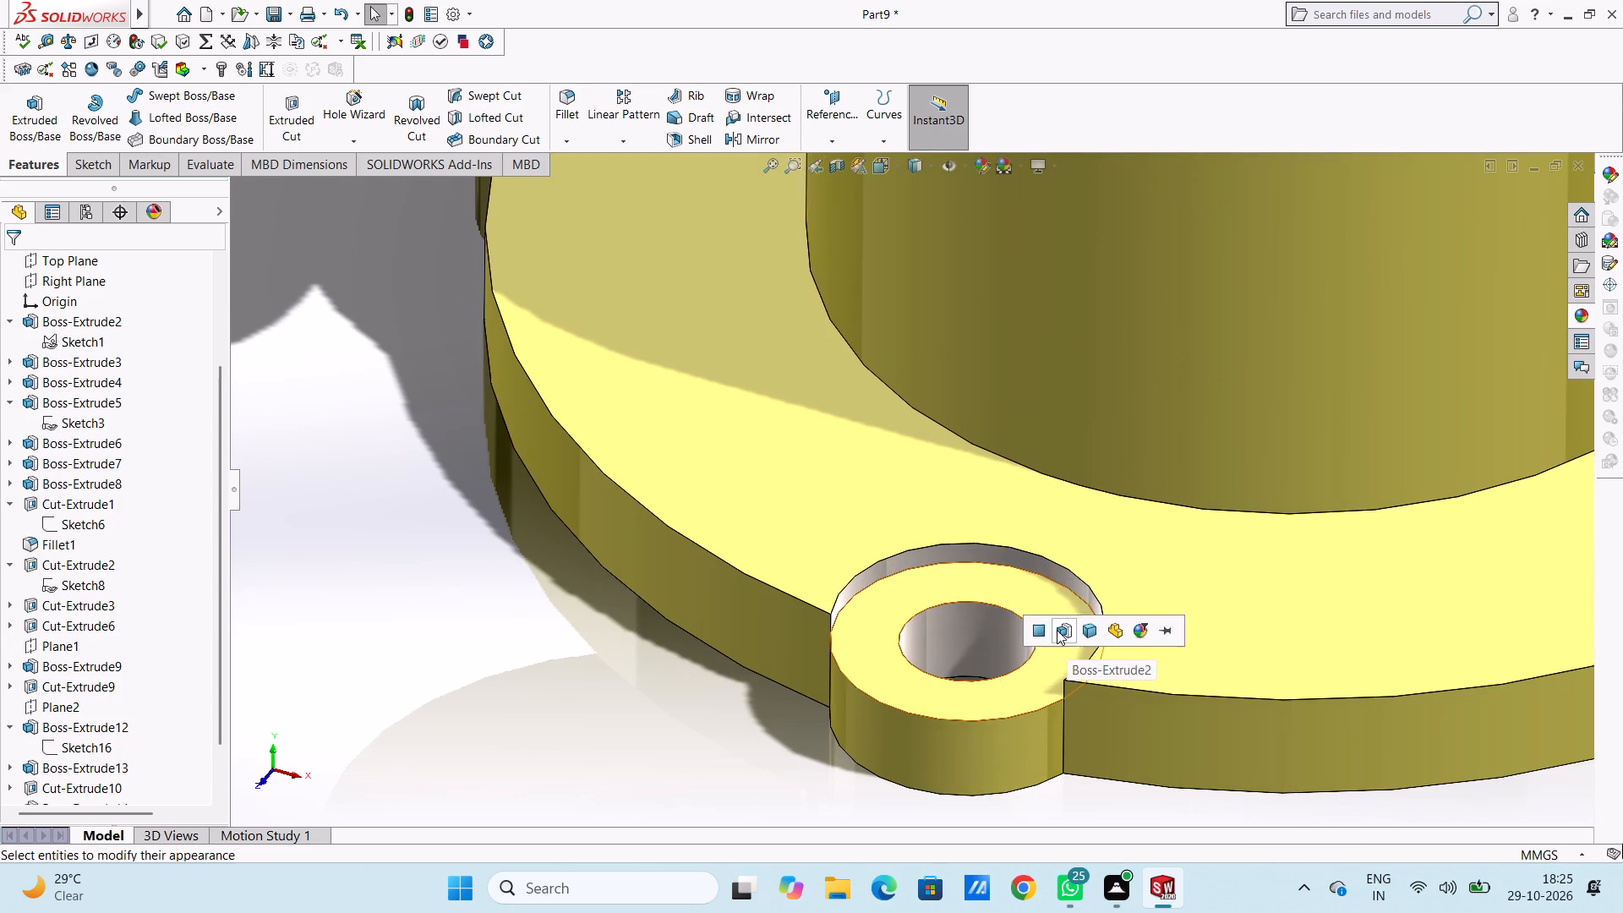
{"action": "left_click", "coordinate": [1041, 632]}
Apply the polished steel appearance to the hole wall of the base flange lug below the open side pipe.
{"action": "scroll", "coordinate": [1039, 633], "scroll_direction": "up", "scroll_amount": 5}
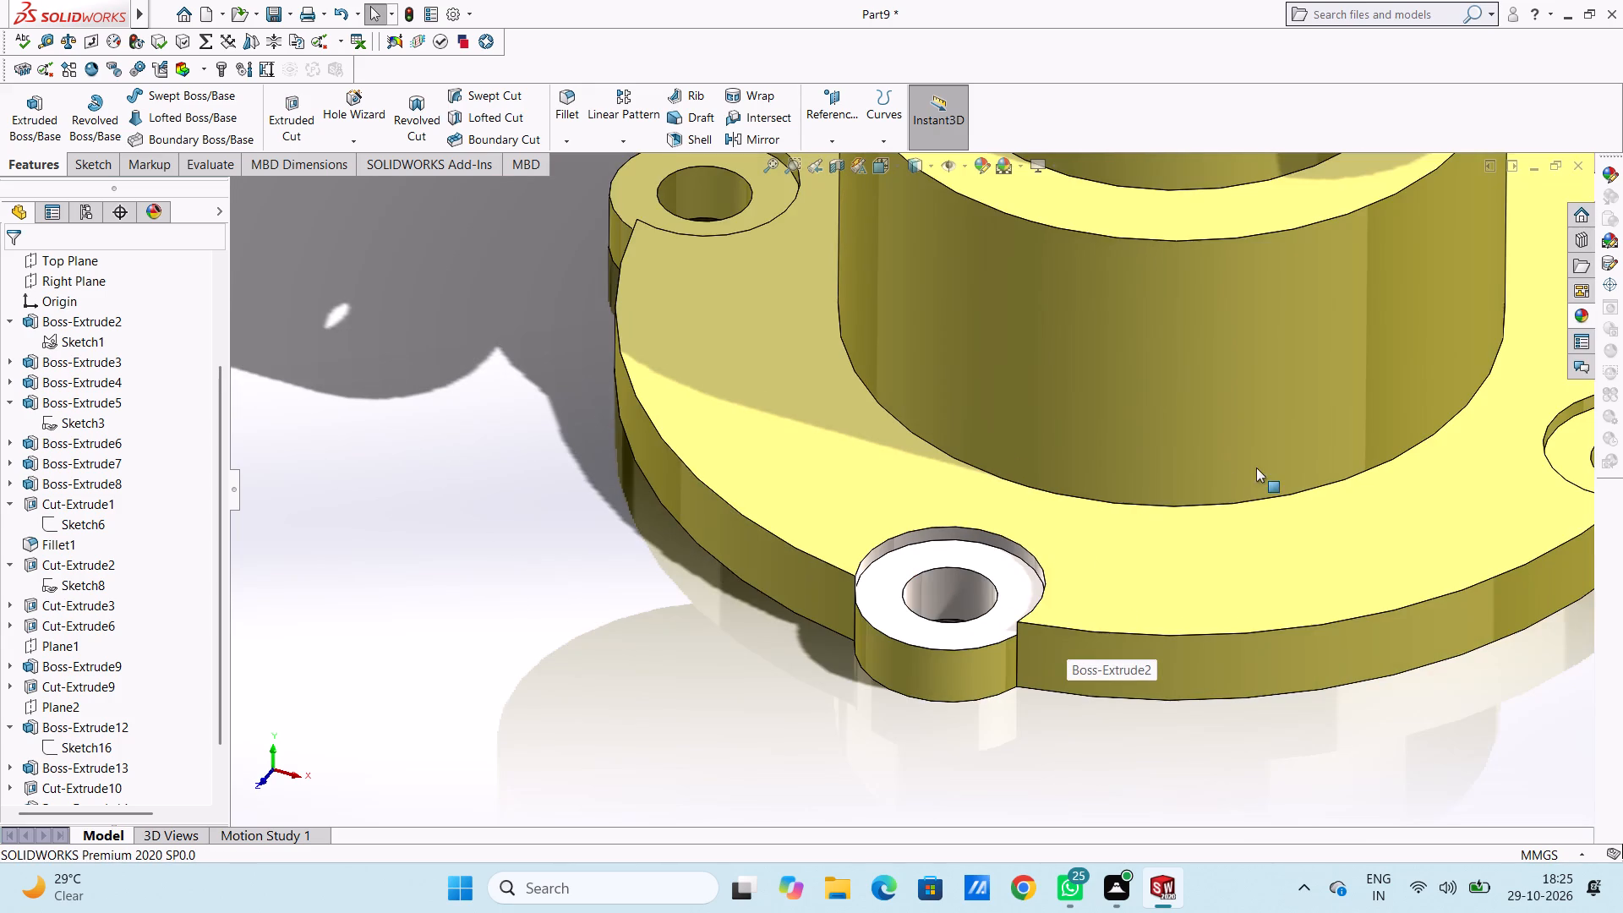
{"action": "scroll", "coordinate": [1256, 467], "scroll_direction": "up", "scroll_amount": 4}
{"action": "scroll", "coordinate": [1162, 466], "scroll_direction": "down", "scroll_amount": 5}
{"action": "middle_click_drag", "start_coordinate": [959, 530], "coordinate": [896, 505]}
{"action": "scroll", "coordinate": [985, 502], "scroll_direction": "down", "scroll_amount": 6}
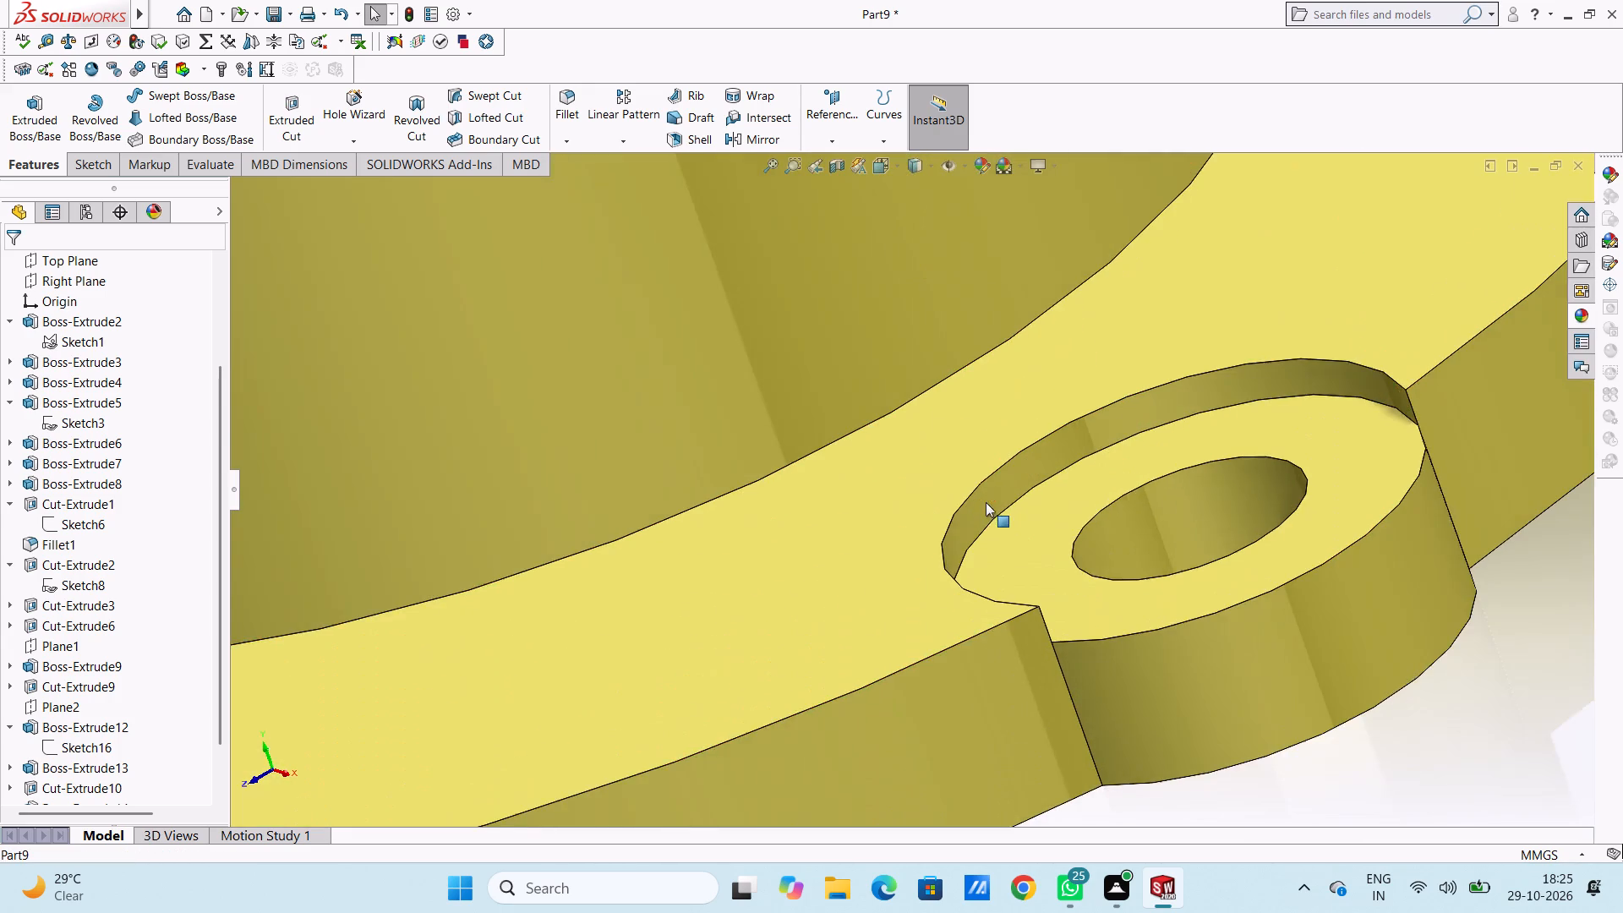
{"action": "middle_click_drag", "start_coordinate": [1140, 492], "coordinate": [1187, 577]}
{"action": "scroll", "coordinate": [1152, 398], "scroll_direction": "down", "scroll_amount": 1}
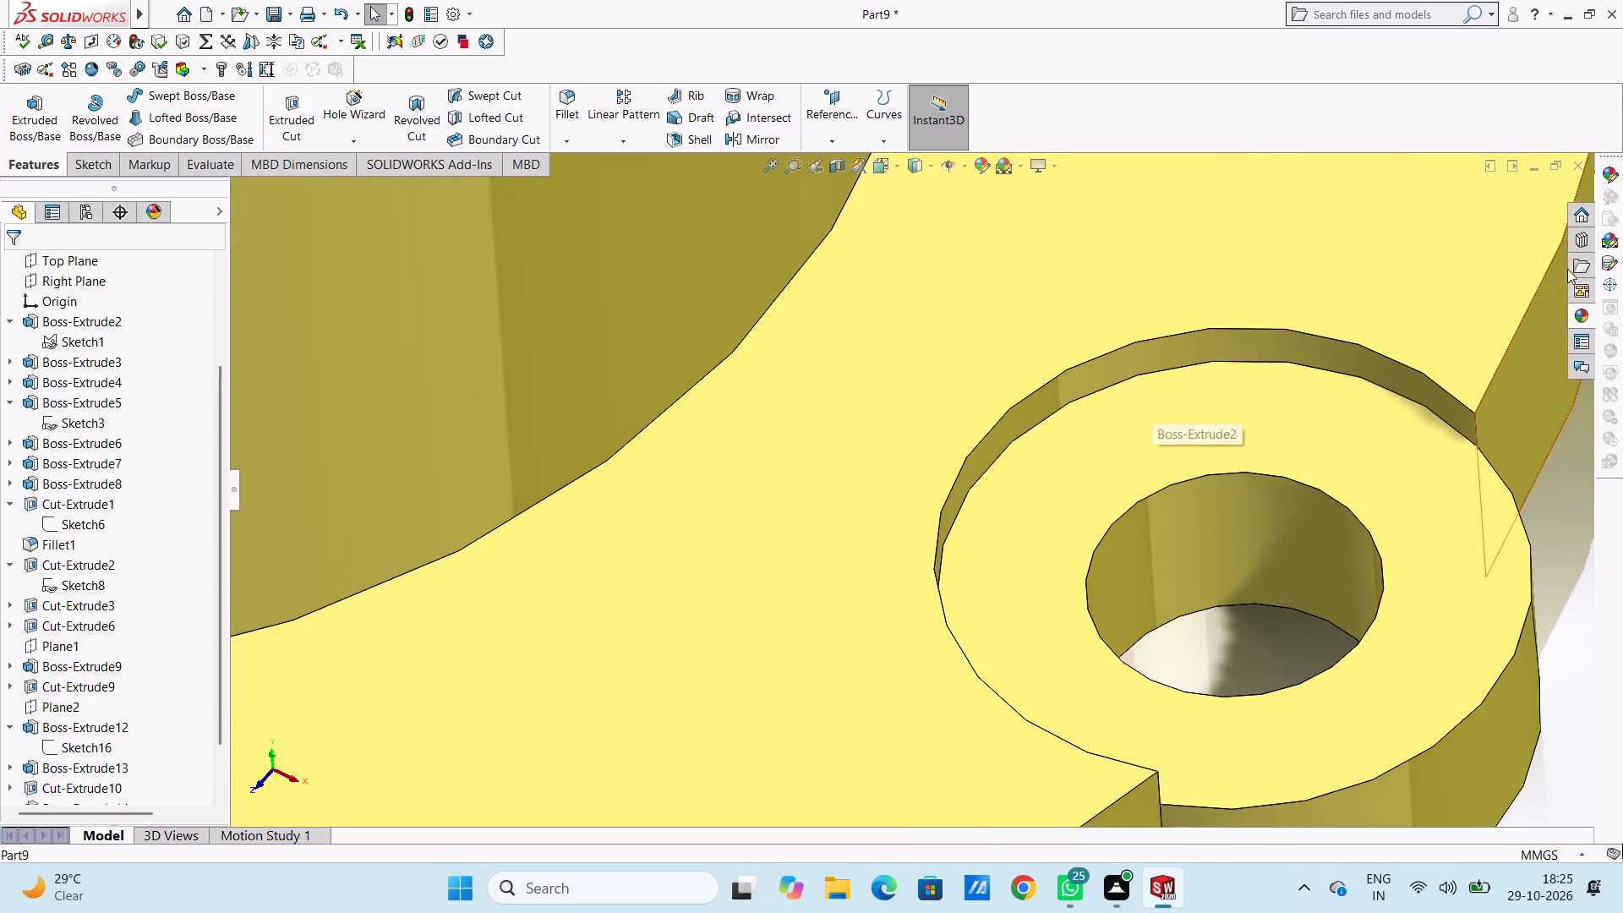
{"action": "scroll", "coordinate": [1582, 317], "scroll_direction": "down", "scroll_amount": 1}
{"action": "left_click", "coordinate": [1582, 317]}
{"action": "left_click_drag", "start_coordinate": [1336, 592], "coordinate": [1239, 569]}
{"action": "left_click", "coordinate": [1239, 569]}
Apply the polished steel appearance to the curved recess wall of the lug below the open side pipe.
{"action": "scroll", "coordinate": [1099, 366], "scroll_direction": "down", "scroll_amount": 1}
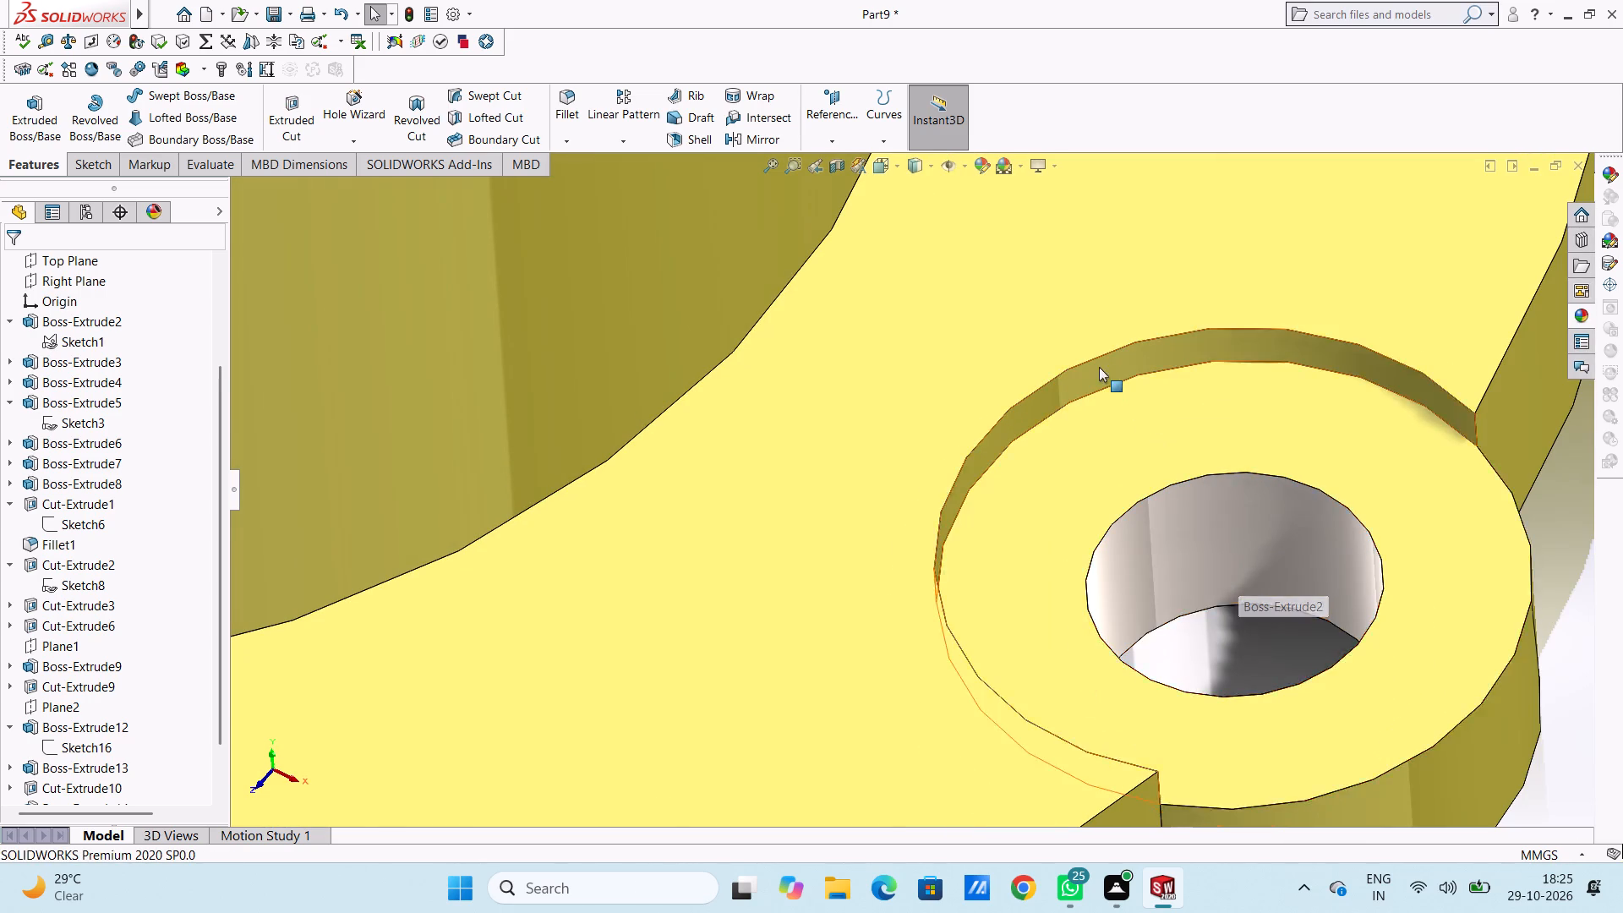
{"action": "scroll", "coordinate": [1099, 367], "scroll_direction": "down", "scroll_amount": 1}
{"action": "left_click", "coordinate": [1582, 309]}
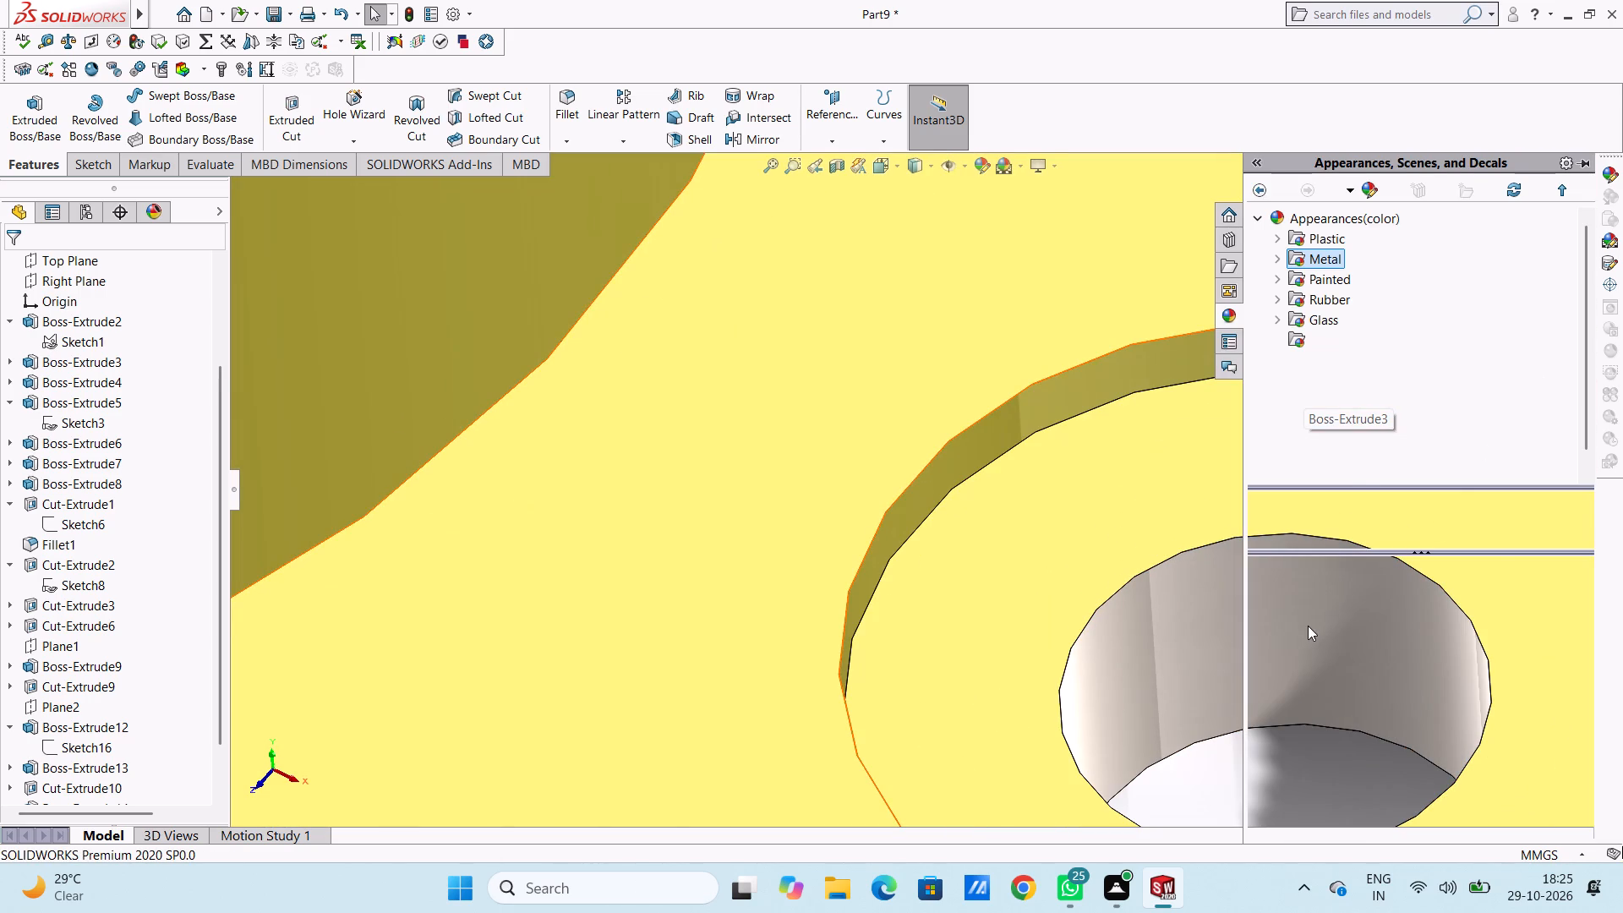
{"action": "left_click_drag", "start_coordinate": [1308, 620], "coordinate": [1093, 397]}
{"action": "left_click", "coordinate": [1094, 396]}
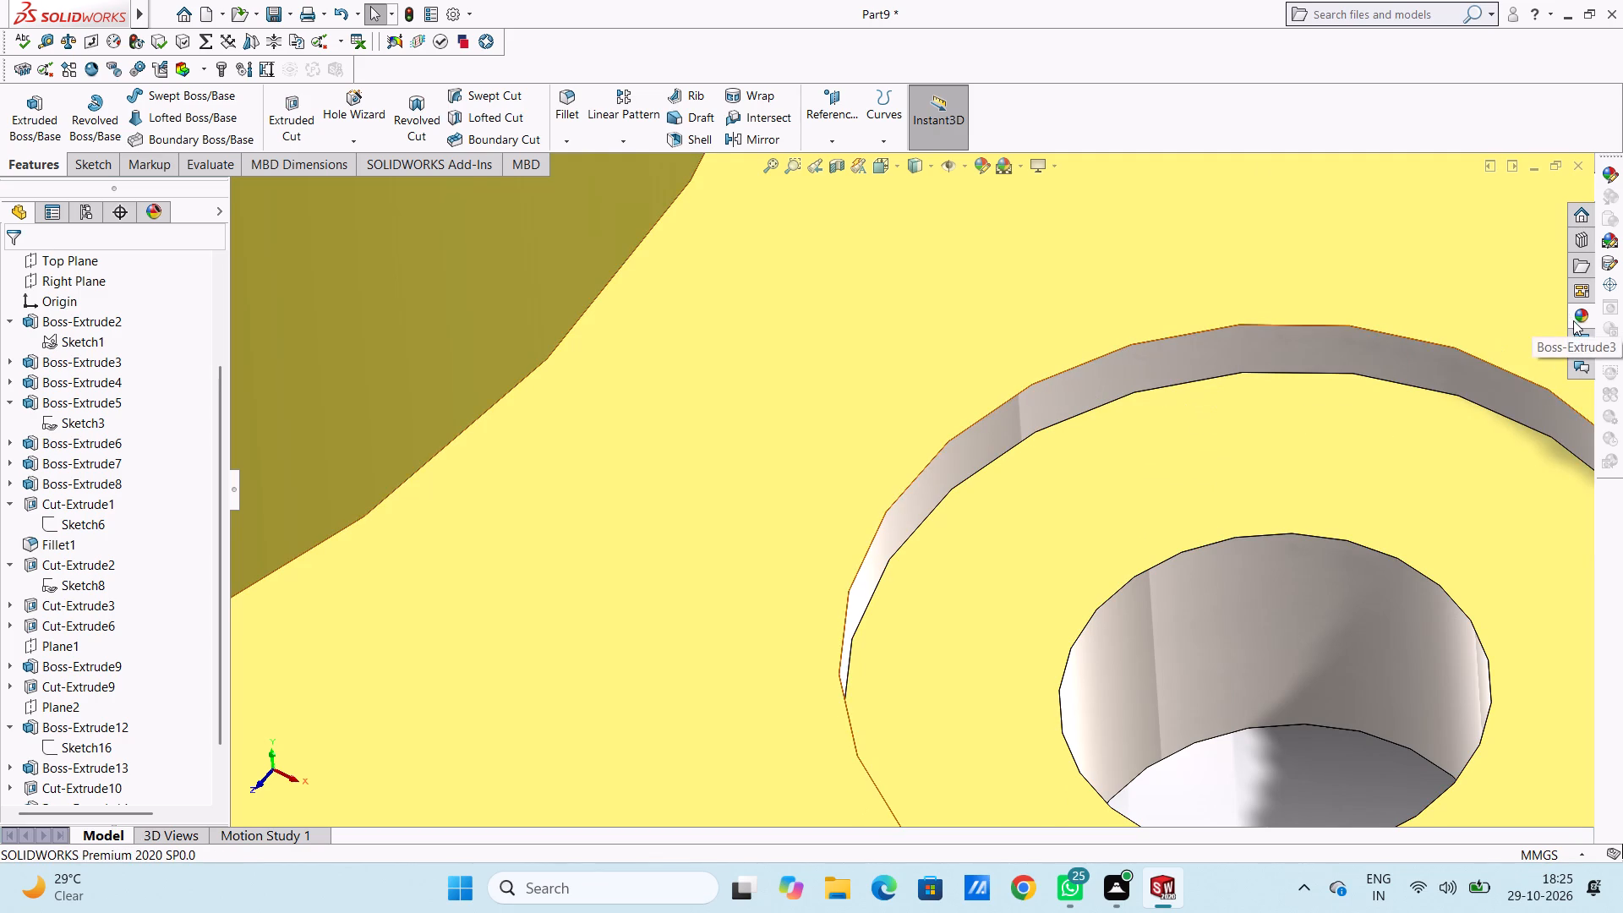
Apply the polished steel appearance to the flat ring face around the hole in the lug below the open side pipe.
{"action": "left_click", "coordinate": [1573, 320]}
{"action": "left_click_drag", "start_coordinate": [1314, 607], "coordinate": [1139, 517]}
{"action": "left_click", "coordinate": [1139, 517]}
Apply the polished steel appearance to the flat ring face of the base flange lug on the side opposite the open pipe.
{"action": "scroll", "coordinate": [1139, 517], "scroll_direction": "up", "scroll_amount": 15}
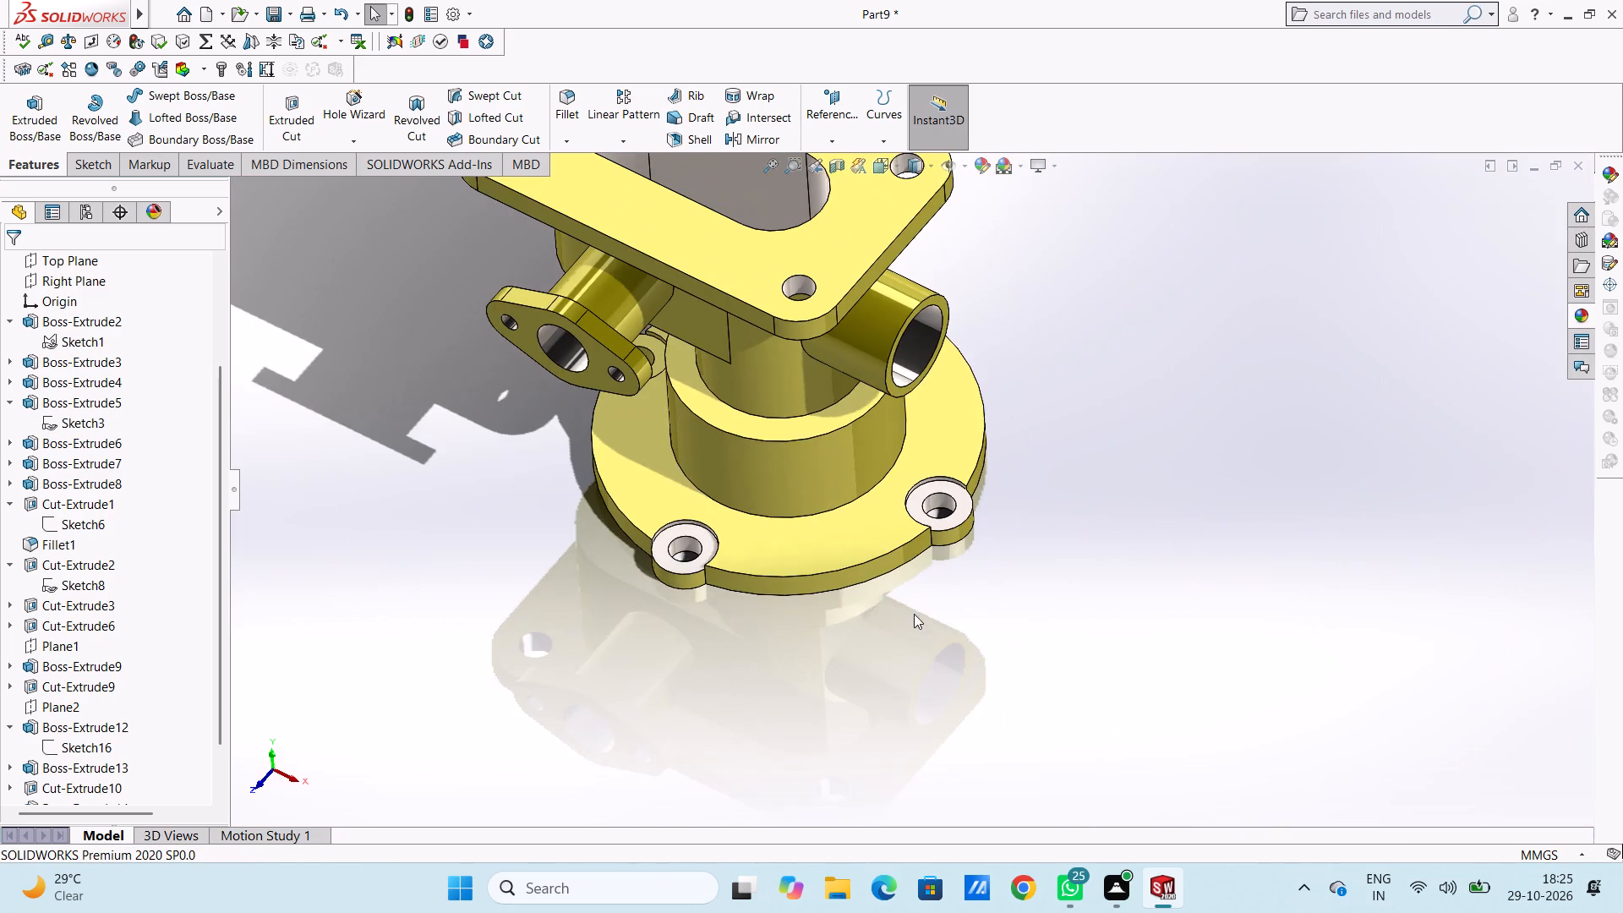
{"action": "middle_click_drag", "start_coordinate": [914, 612], "coordinate": [1096, 624]}
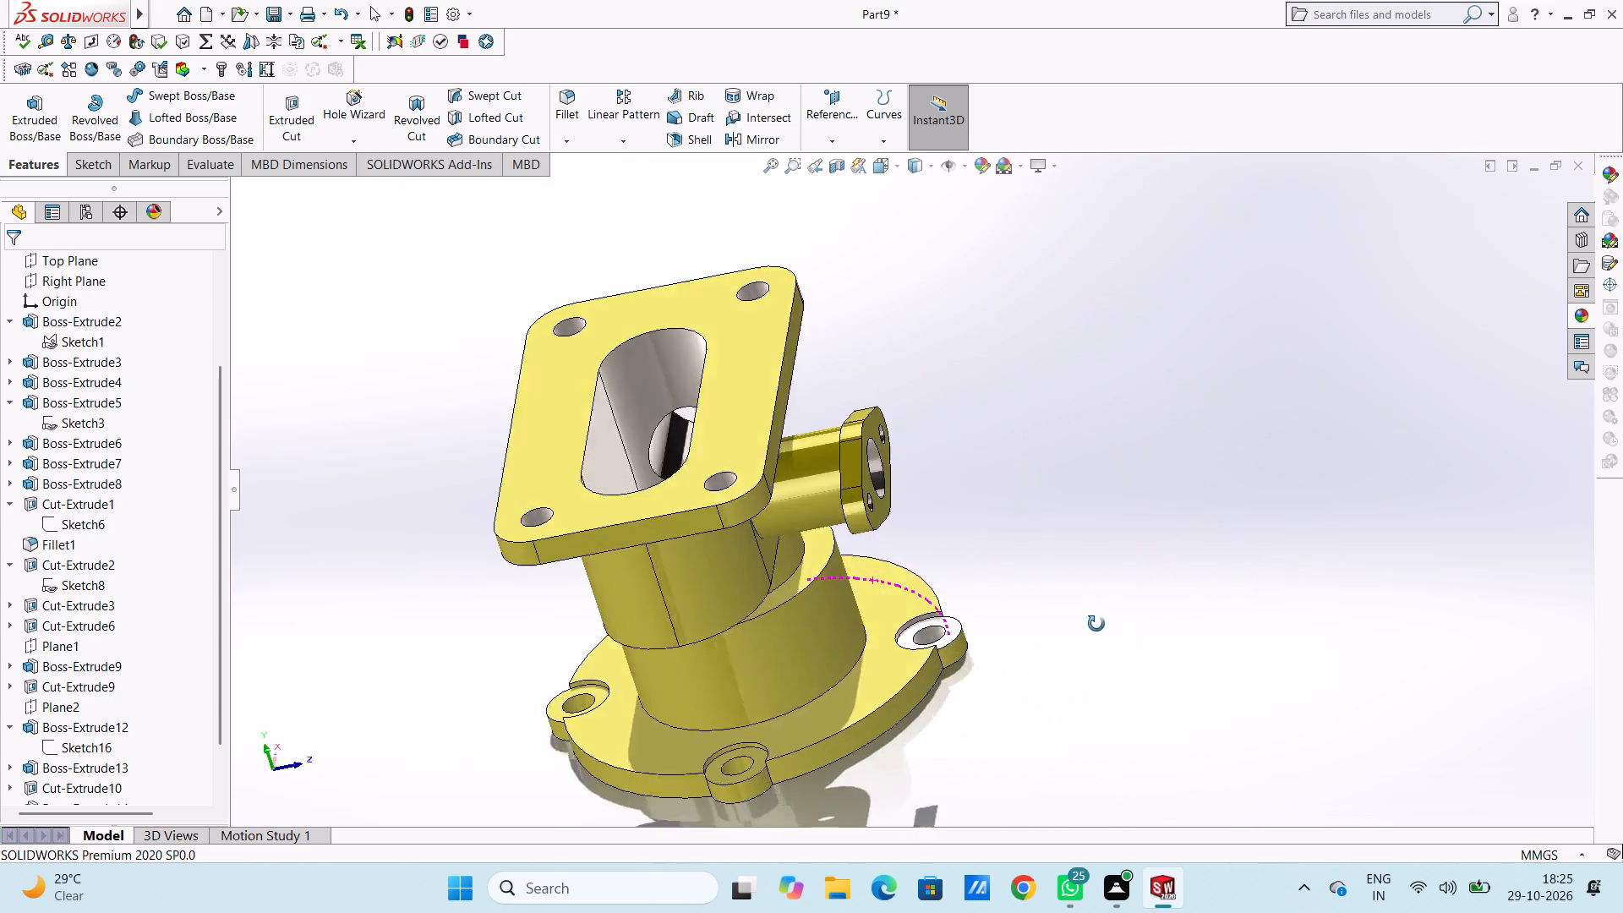
{"action": "middle_click_drag", "start_coordinate": [1096, 624], "coordinate": [1173, 604]}
{"action": "middle_click_drag", "start_coordinate": [1216, 607], "coordinate": [1254, 631]}
{"action": "scroll", "coordinate": [1027, 686], "scroll_direction": "up", "scroll_amount": 3}
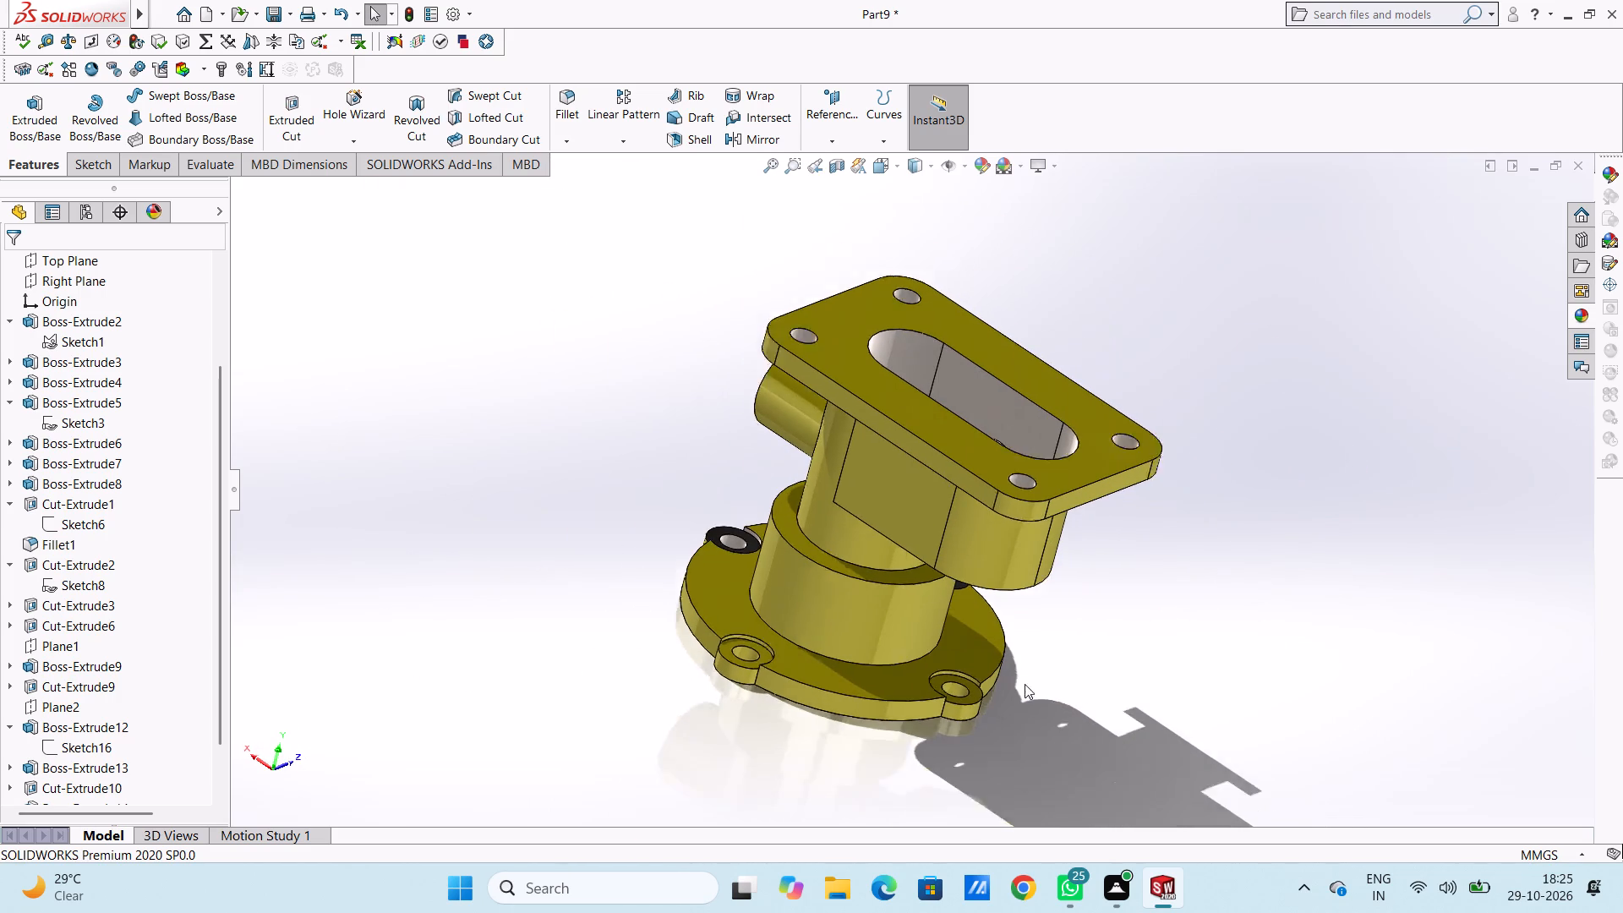
{"action": "scroll", "coordinate": [905, 677], "scroll_direction": "down", "scroll_amount": 4}
{"action": "middle_click_drag", "start_coordinate": [976, 640], "coordinate": [959, 628]}
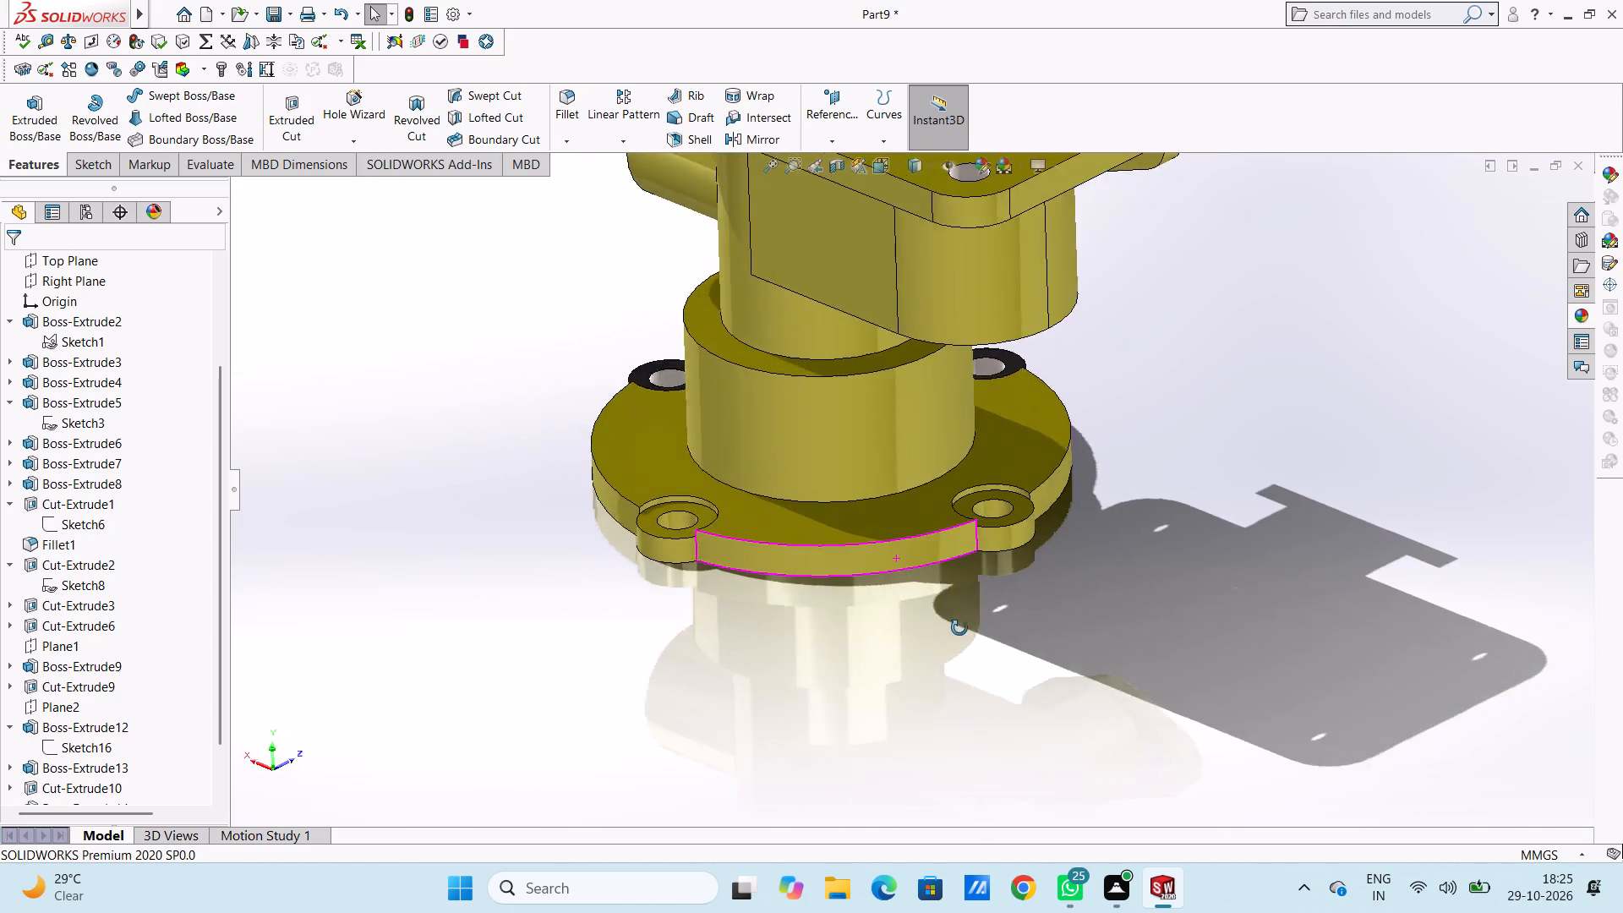
{"action": "middle_click_drag", "start_coordinate": [959, 628], "coordinate": [937, 617]}
{"action": "scroll", "coordinate": [993, 446], "scroll_direction": "down", "scroll_amount": 6}
{"action": "scroll", "coordinate": [942, 655], "scroll_direction": "down", "scroll_amount": 3}
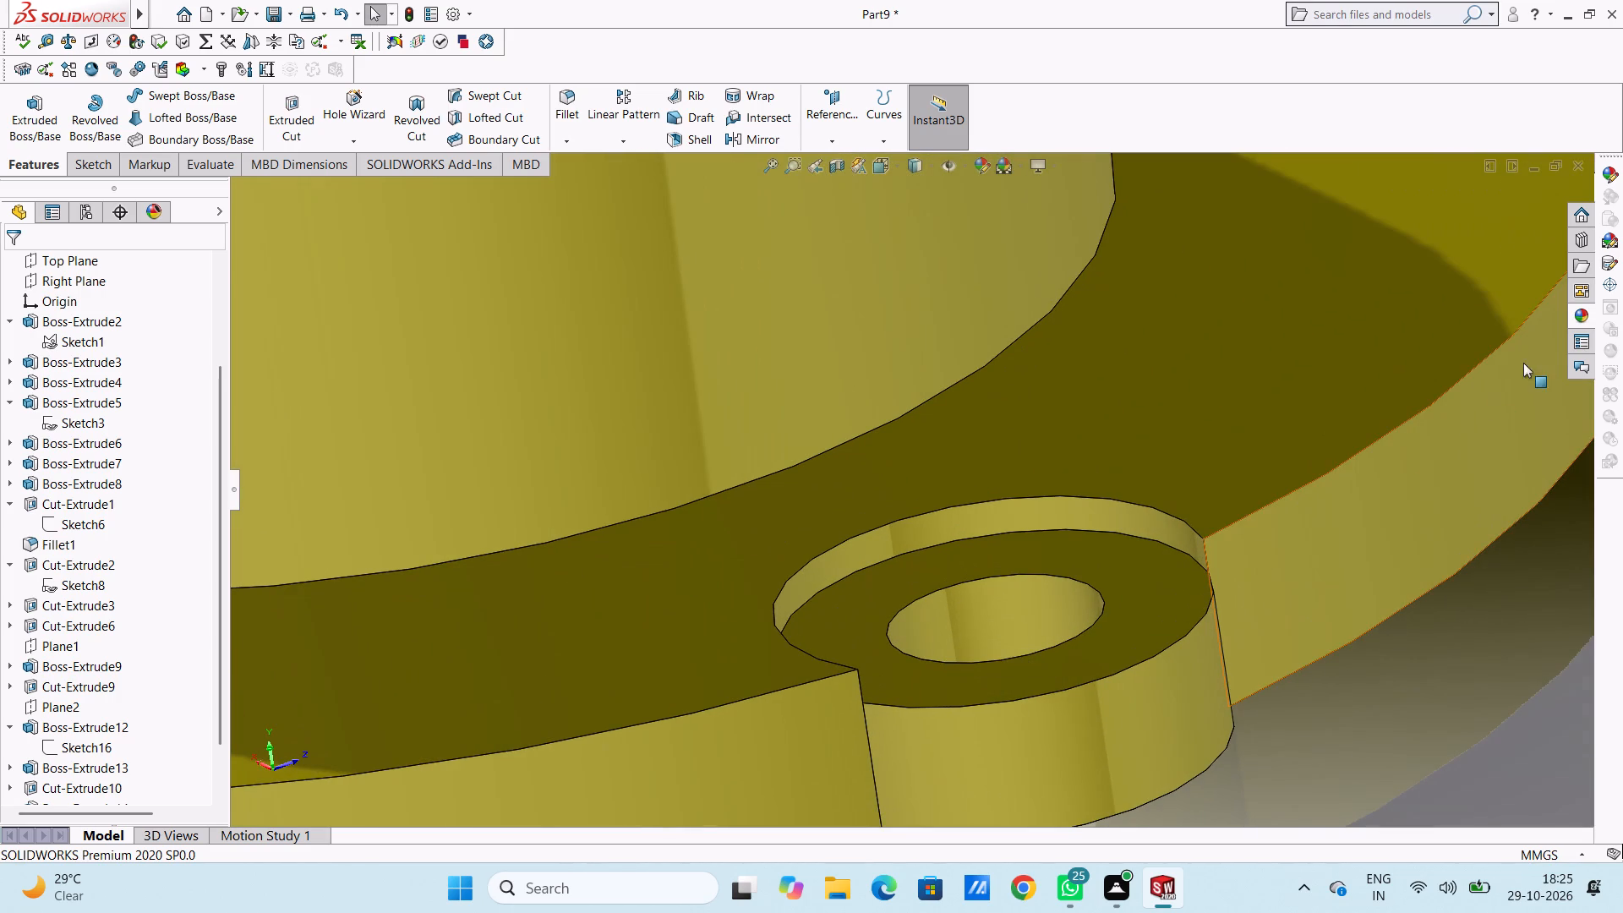
{"action": "left_click", "coordinate": [1573, 309]}
{"action": "left_click_drag", "start_coordinate": [1321, 606], "coordinate": [1207, 577]}
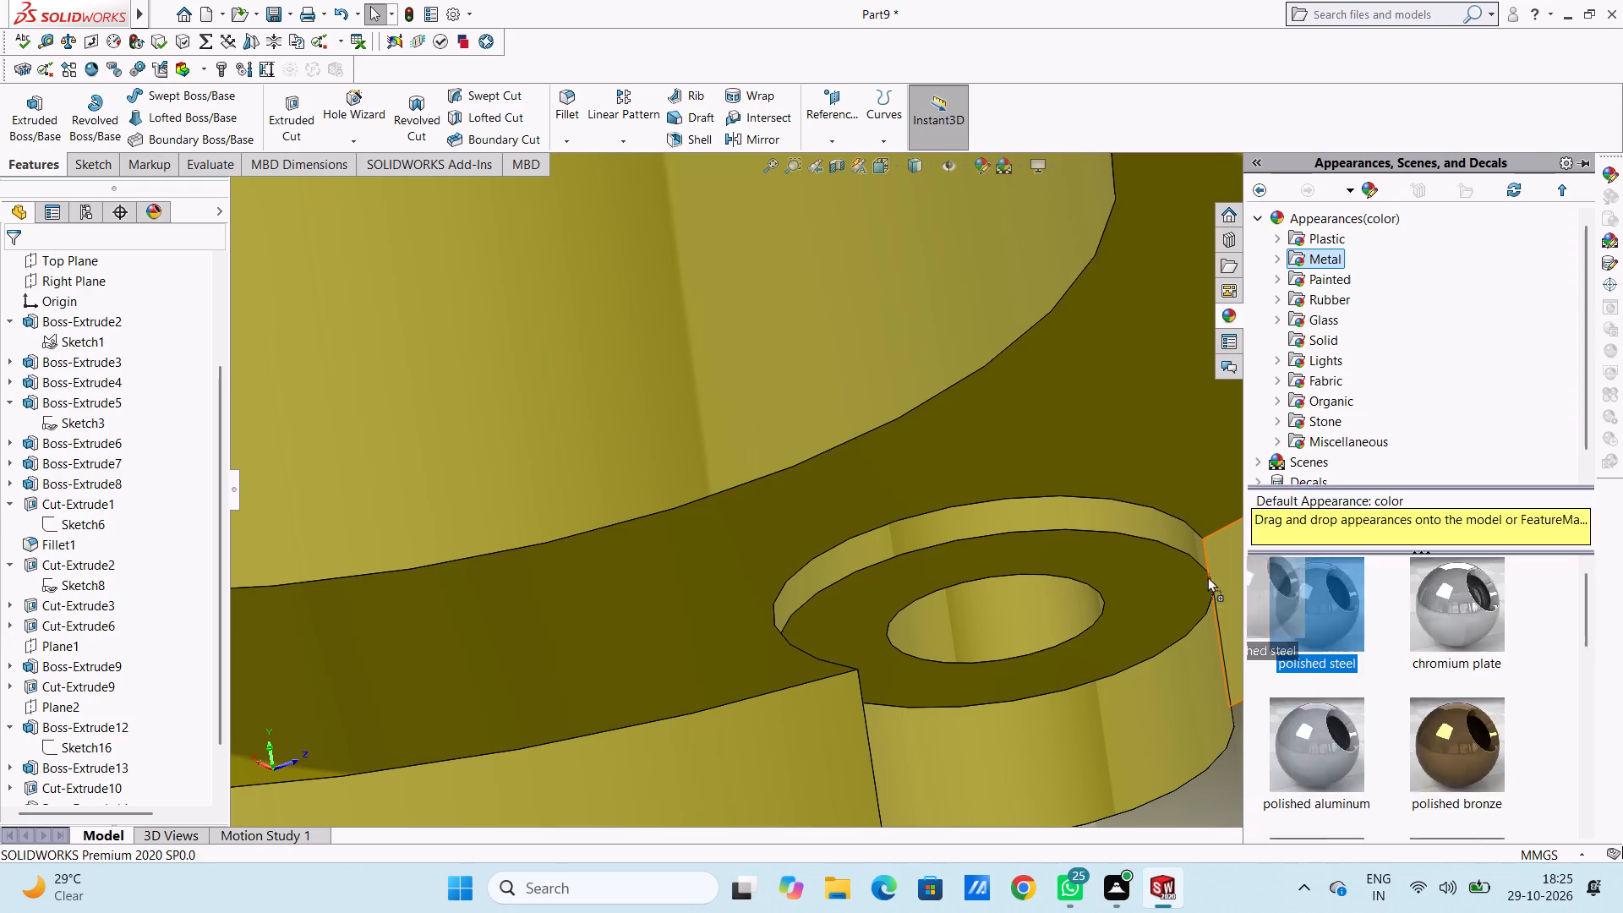
{"action": "left_click_drag", "start_coordinate": [1207, 577], "coordinate": [1071, 531]}
{"action": "left_click", "coordinate": [1071, 531]}
Apply the polished steel appearance to the curved recess wall of the lug opposite the open pipe.
{"action": "middle_click_drag", "start_coordinate": [1004, 495], "coordinate": [1044, 546]}
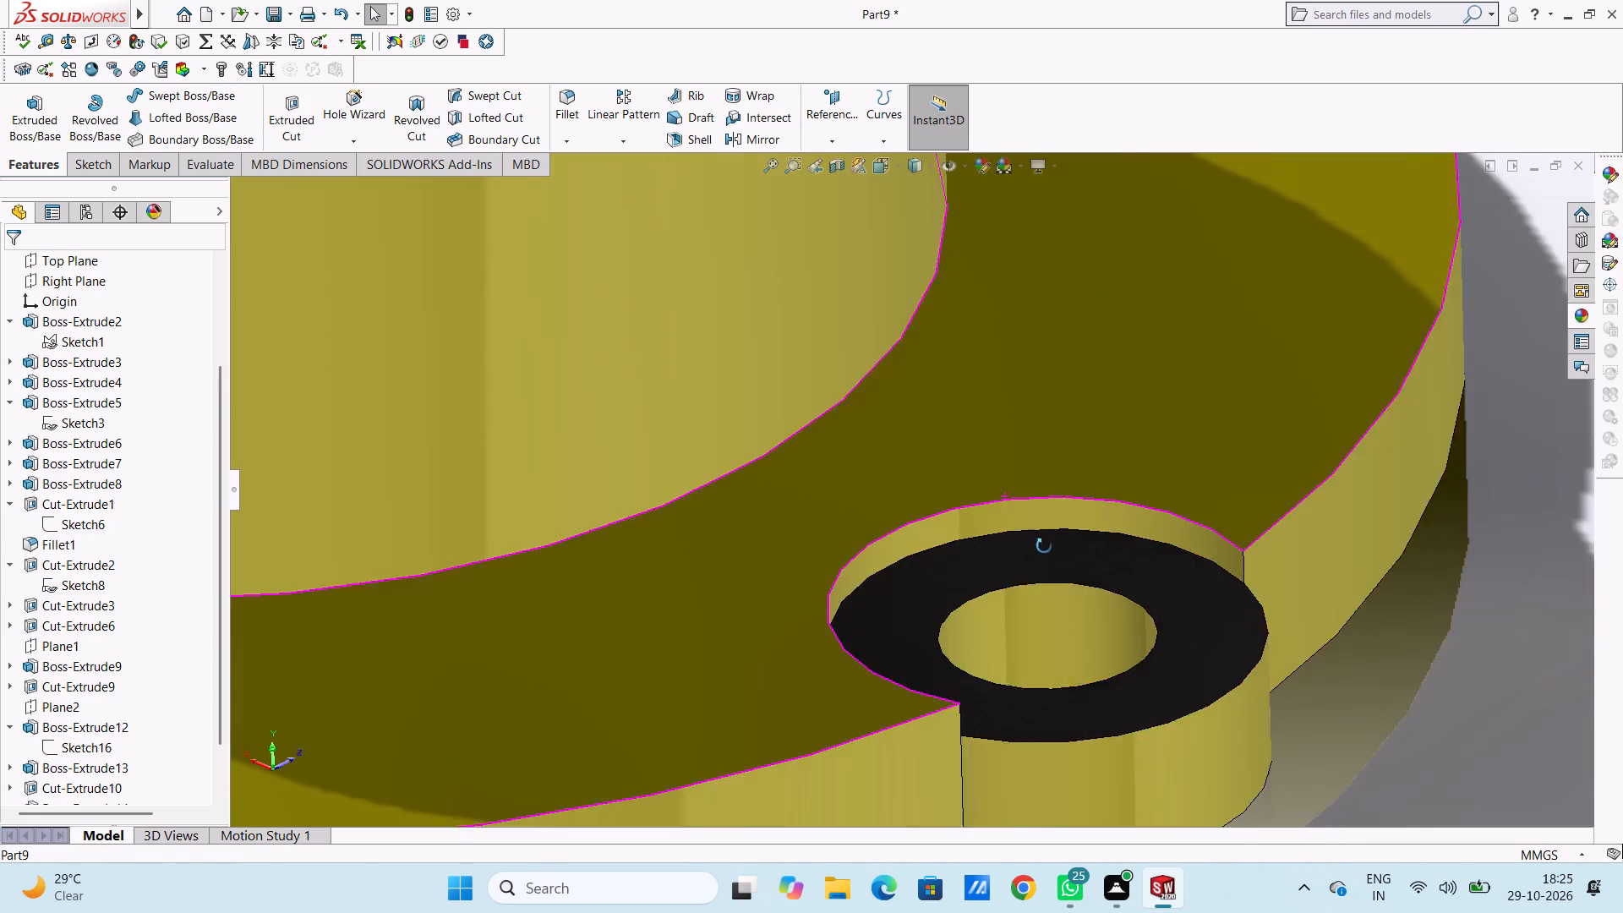
{"action": "middle_click_drag", "start_coordinate": [1044, 546], "coordinate": [1049, 562]}
{"action": "scroll", "coordinate": [1049, 562], "scroll_direction": "down", "scroll_amount": 4}
{"action": "left_click", "coordinate": [1576, 306]}
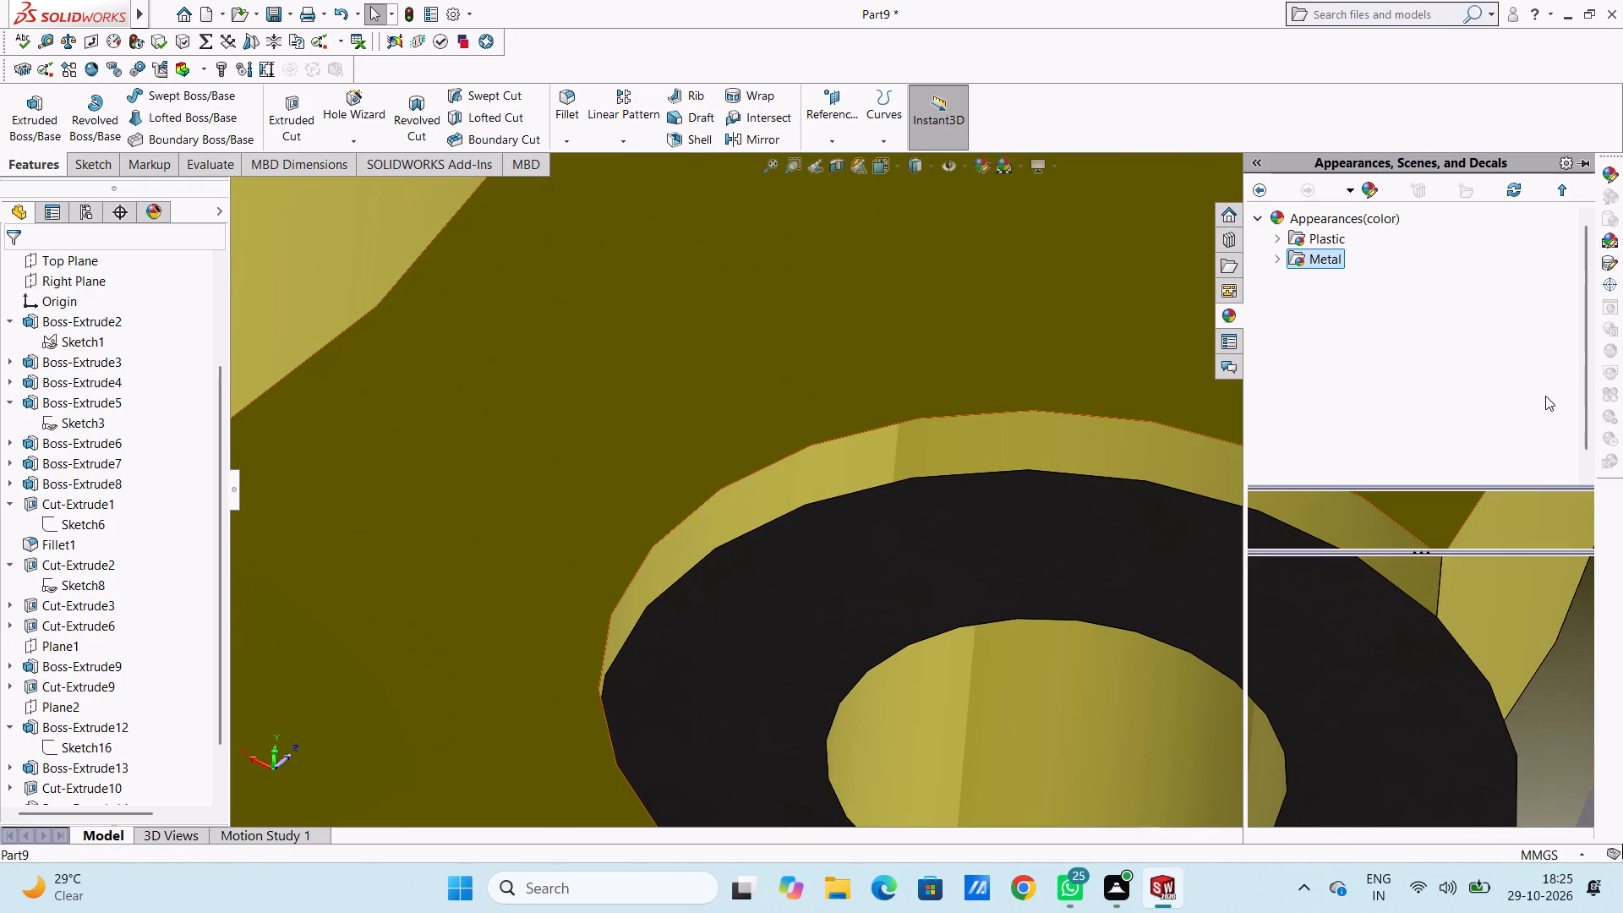
{"action": "left_click_drag", "start_coordinate": [1320, 598], "coordinate": [1128, 461]}
{"action": "left_click", "coordinate": [1128, 461]}
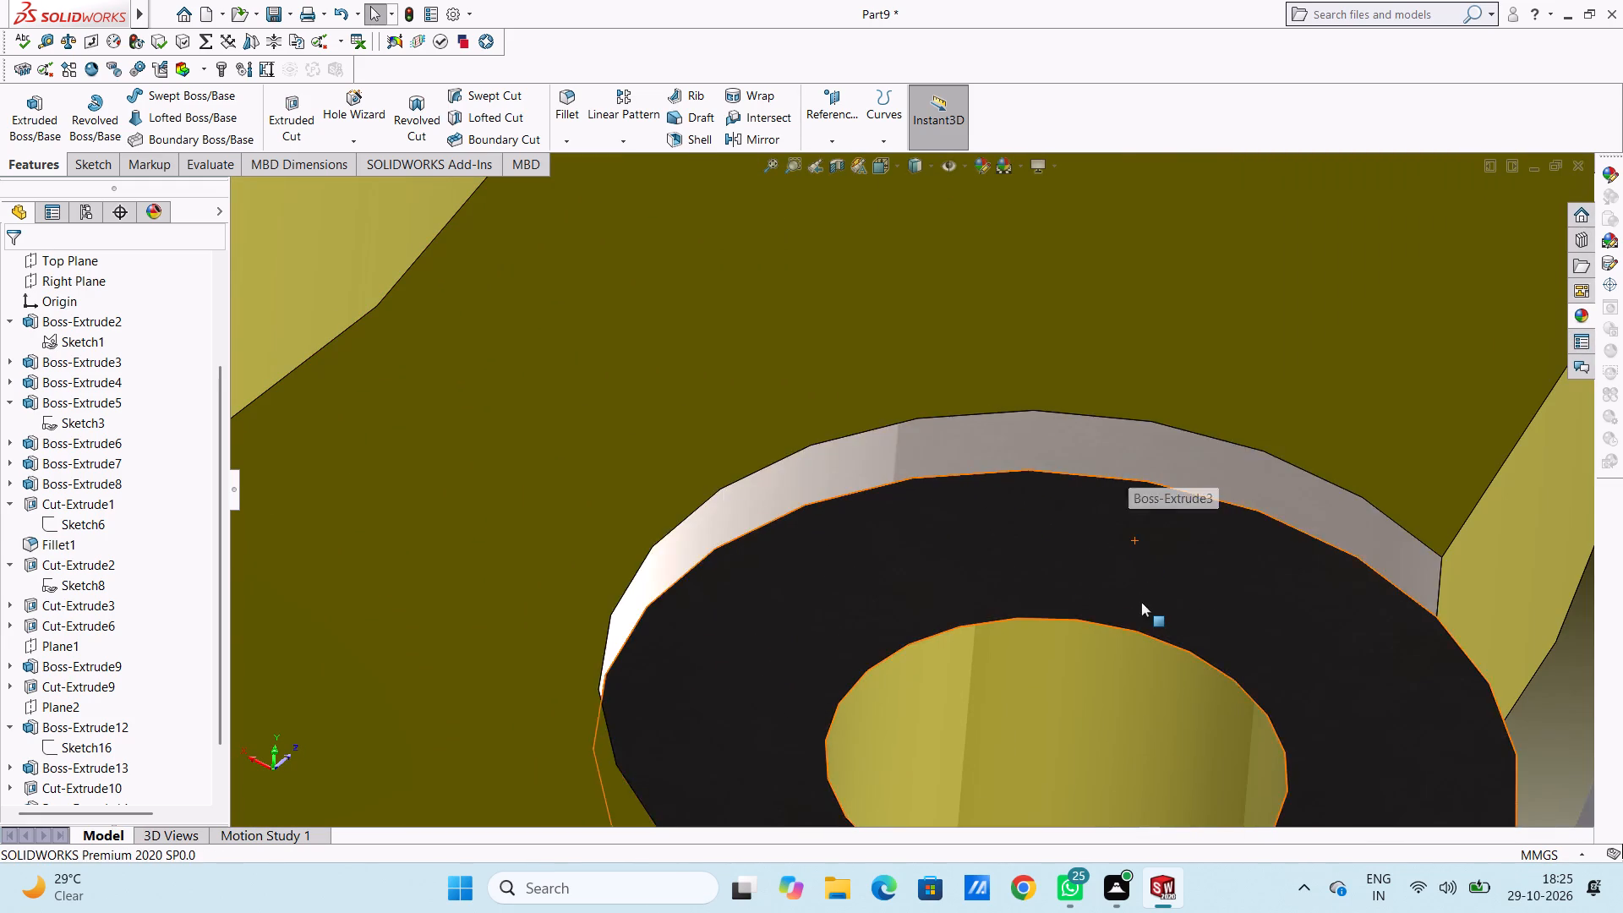
Apply the polished steel appearance to the hole wall of the lug opposite the open pipe.
{"action": "scroll", "coordinate": [1141, 602], "scroll_direction": "up", "scroll_amount": 5}
{"action": "scroll", "coordinate": [961, 694], "scroll_direction": "down", "scroll_amount": 3}
{"action": "left_click", "coordinate": [1577, 313]}
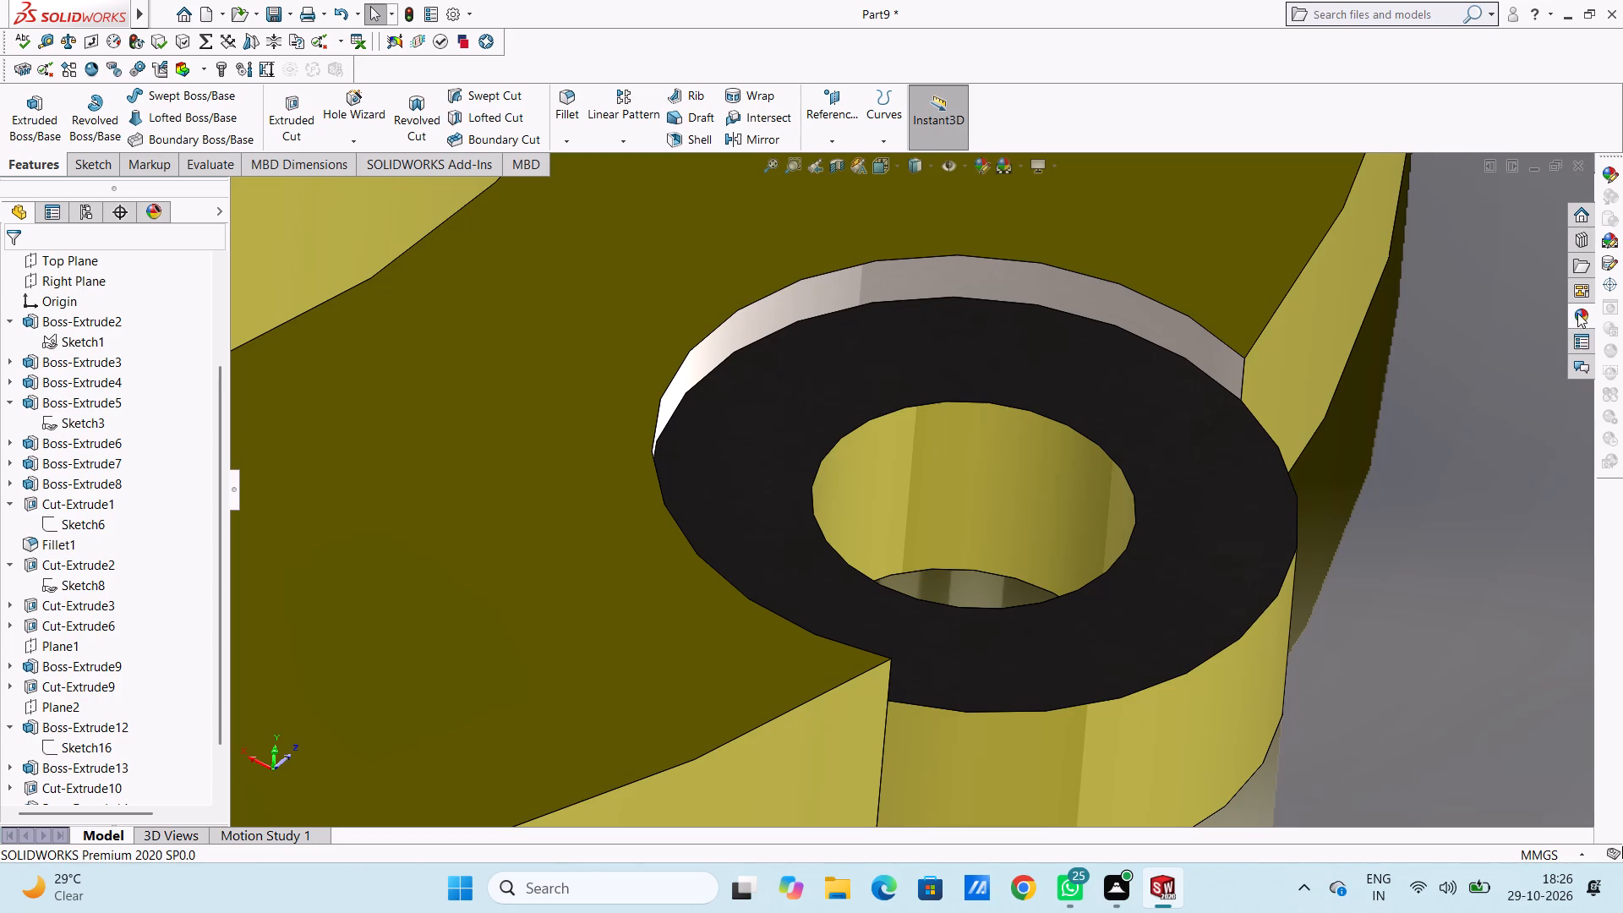
{"action": "left_click_drag", "start_coordinate": [1325, 611], "coordinate": [1053, 509]}
{"action": "left_click", "coordinate": [1053, 509]}
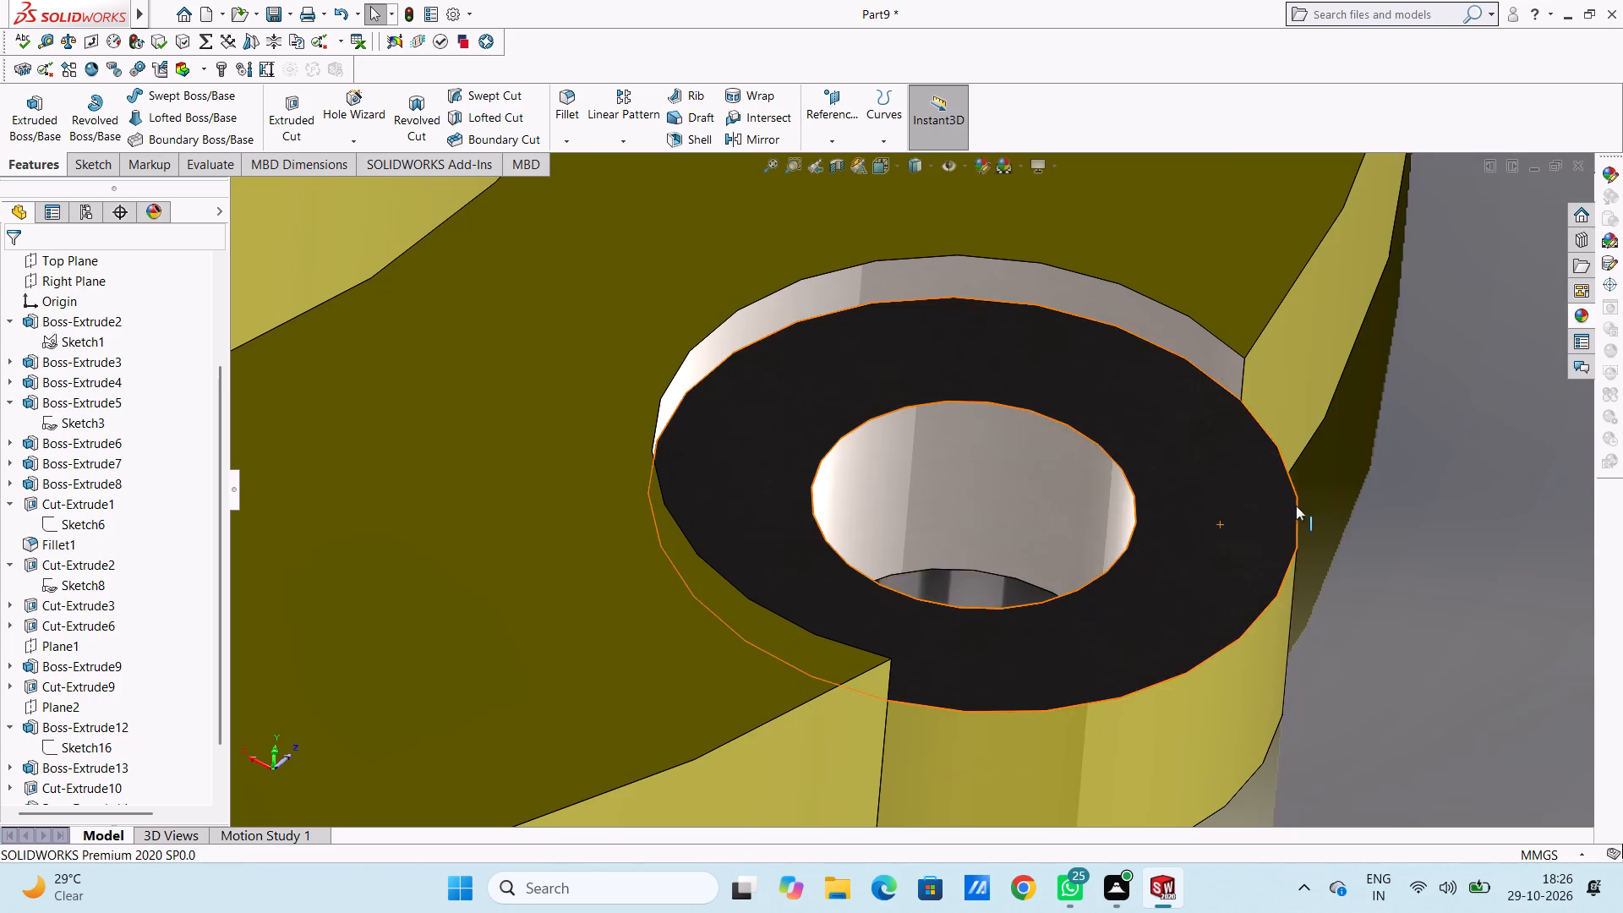
Apply the polished steel appearance to the curved recess wall of the last yellow base flange lug, opposite the side flange.
{"action": "scroll", "coordinate": [1296, 505], "scroll_direction": "up", "scroll_amount": 10}
{"action": "middle_click_drag", "start_coordinate": [1150, 566], "coordinate": [1225, 408]}
{"action": "middle_click_drag", "start_coordinate": [1358, 436], "coordinate": [1423, 462]}
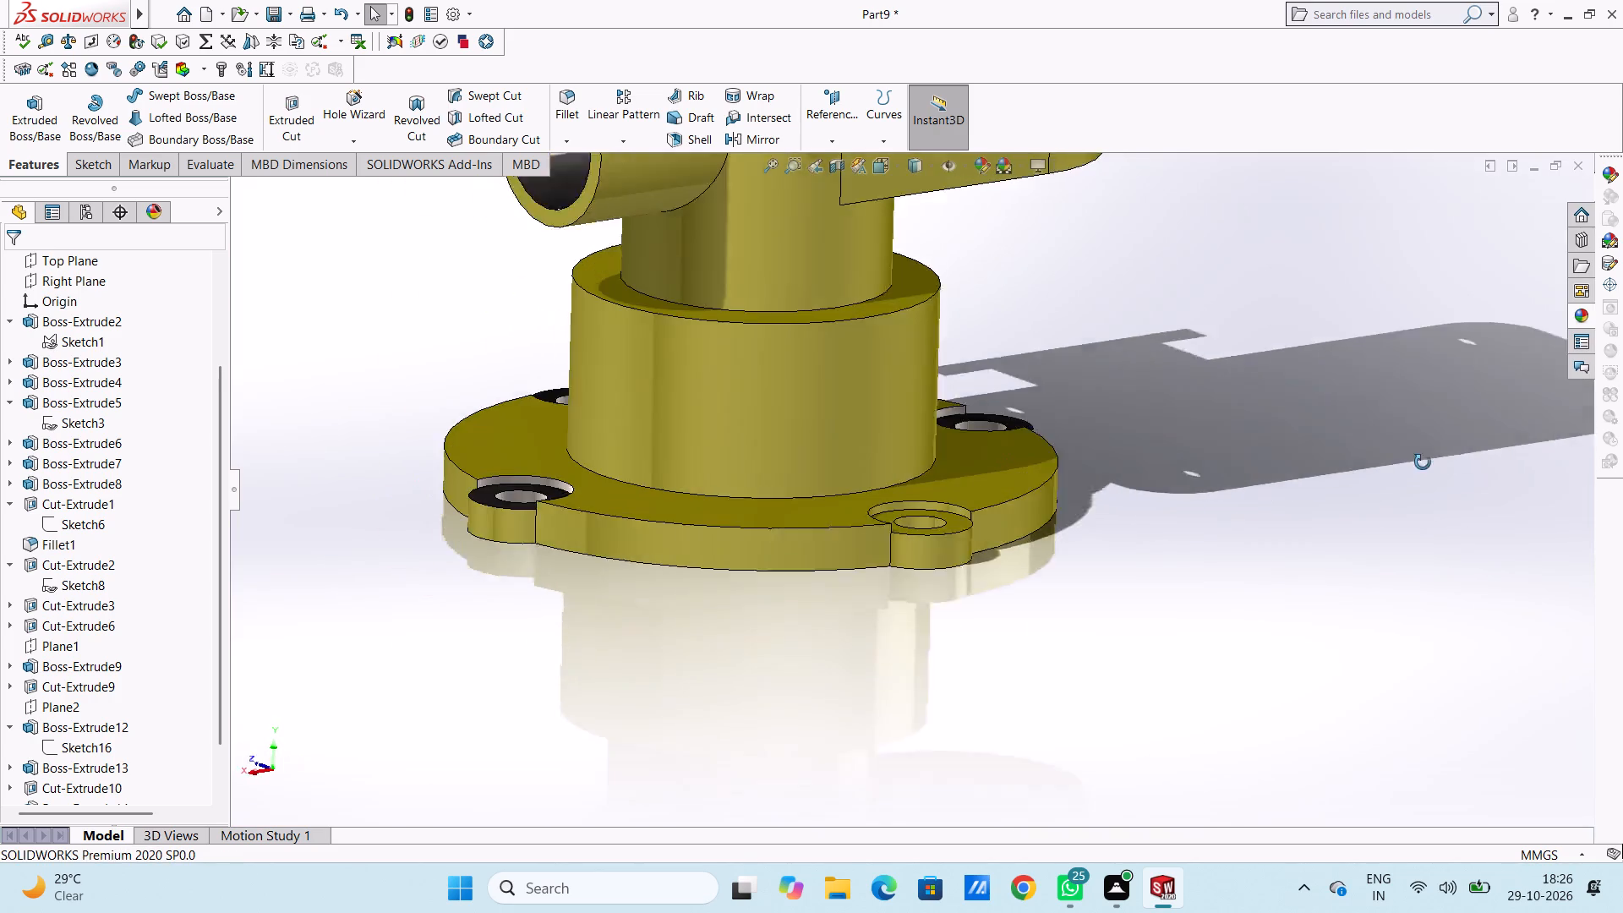
{"action": "middle_click_drag", "start_coordinate": [1423, 462], "coordinate": [1447, 479]}
{"action": "middle_click_drag", "start_coordinate": [1367, 395], "coordinate": [1383, 559]}
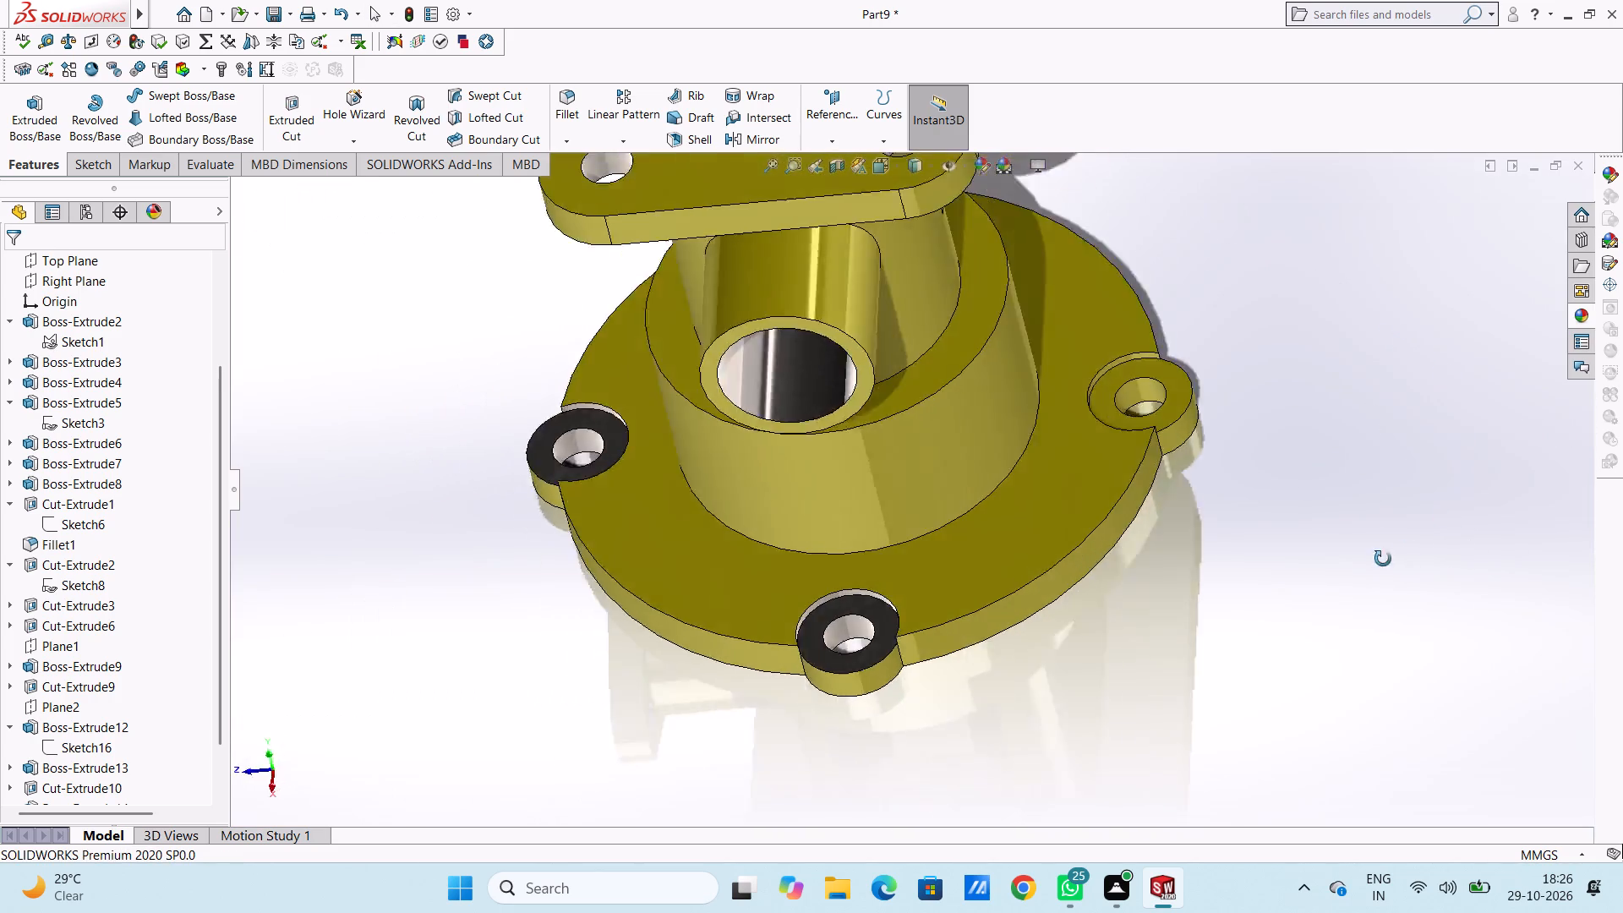
{"action": "middle_click_drag", "start_coordinate": [1383, 559], "coordinate": [1388, 577]}
{"action": "middle_click_drag", "start_coordinate": [1401, 566], "coordinate": [1390, 451]}
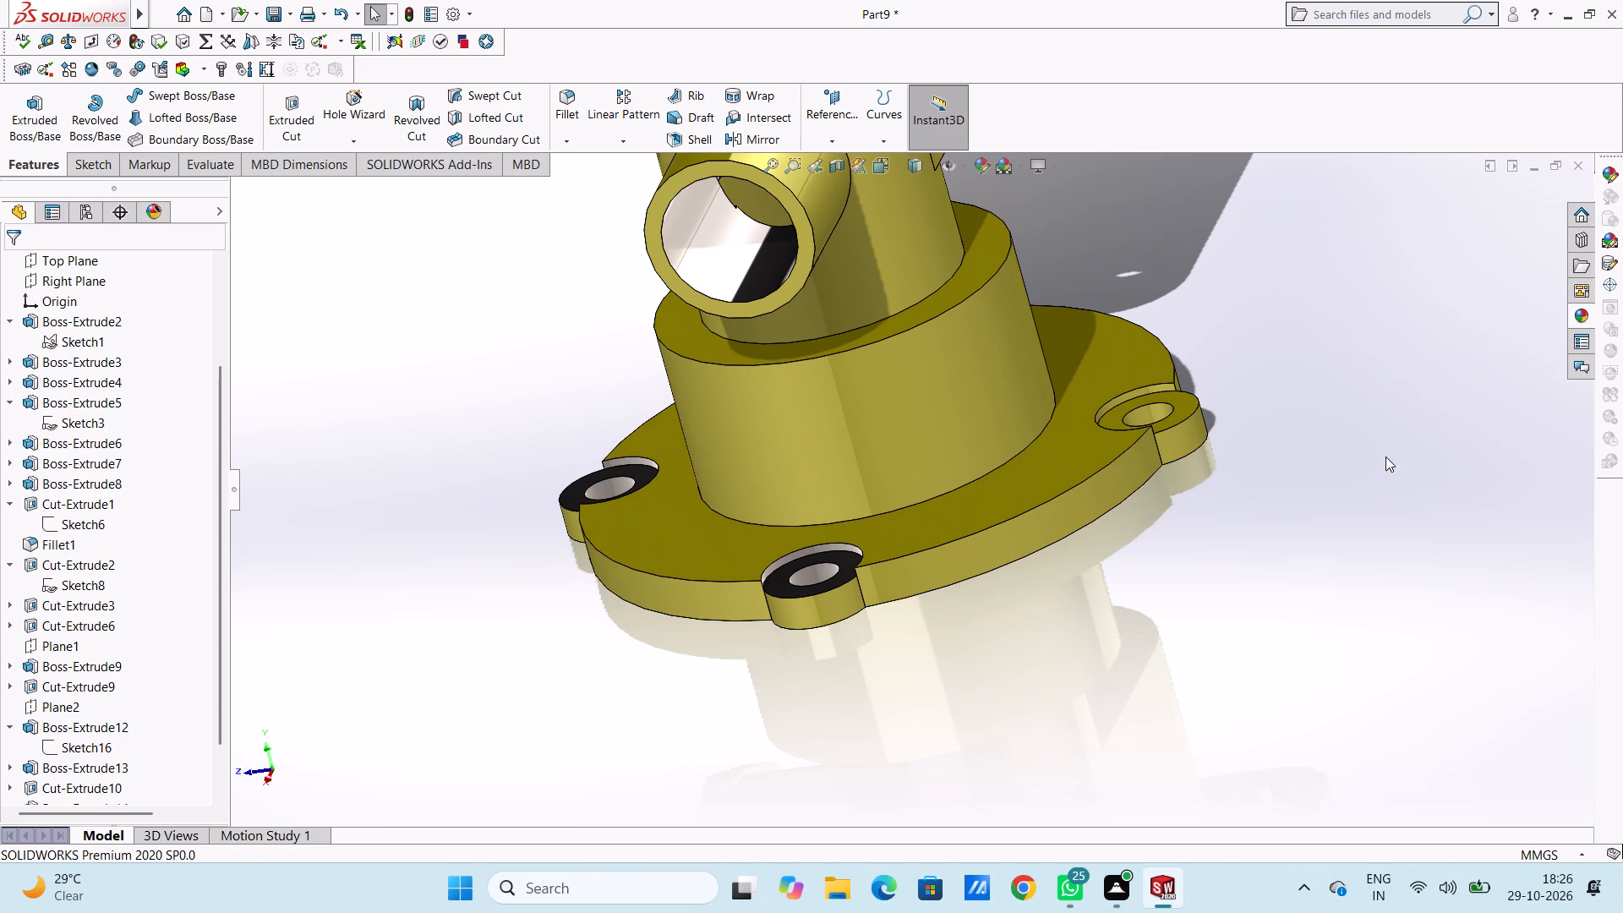
{"action": "scroll", "coordinate": [1113, 413], "scroll_direction": "down", "scroll_amount": 5}
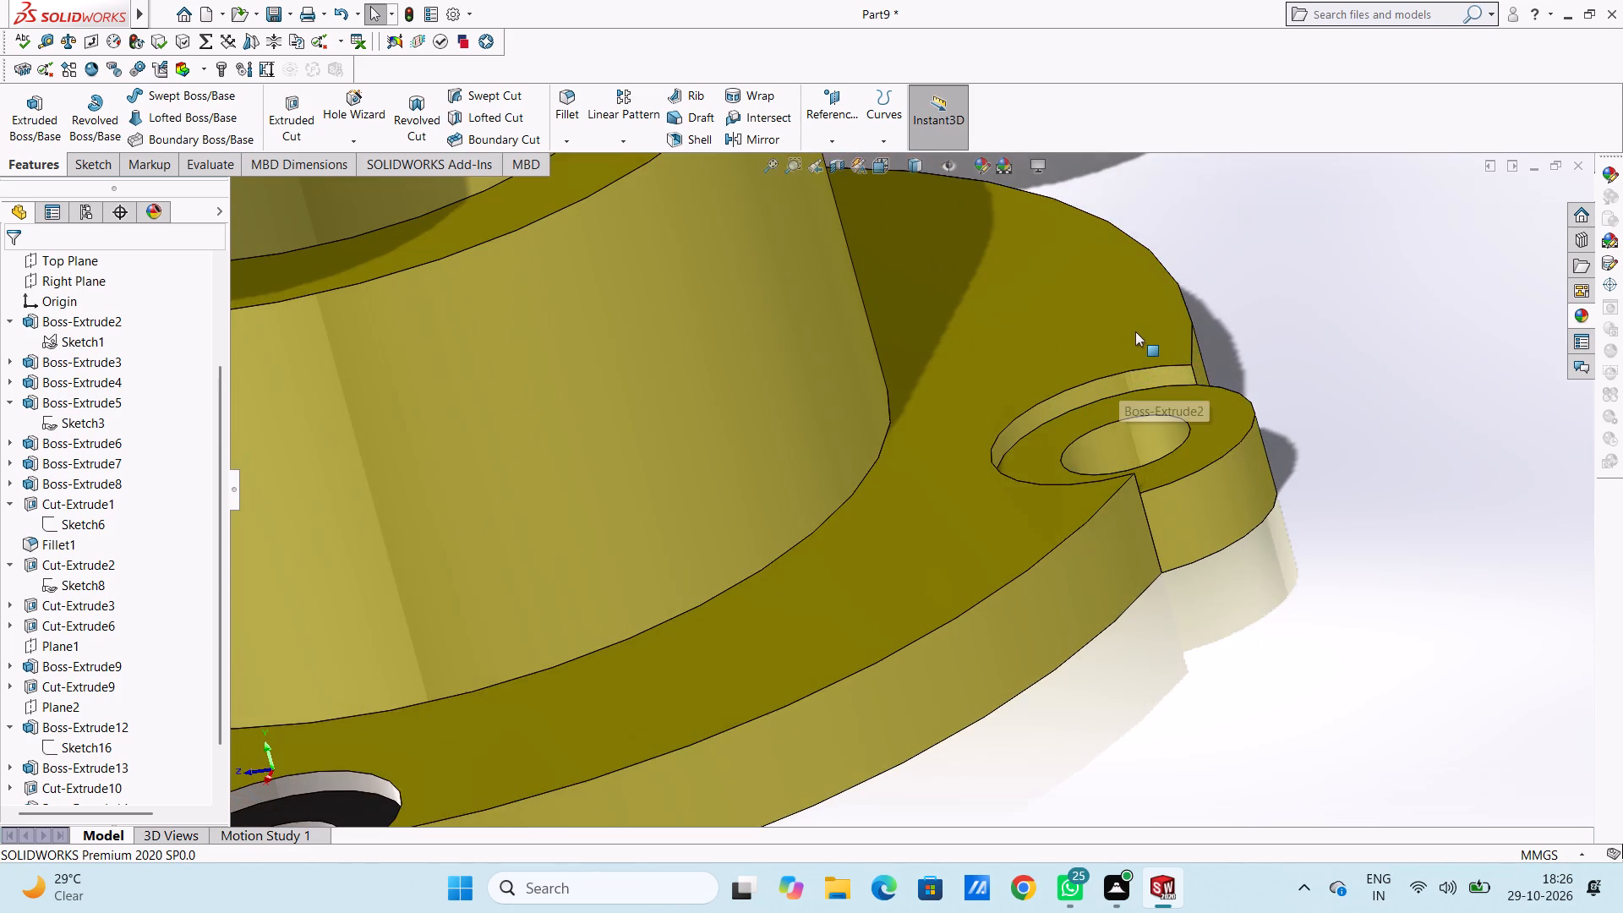
{"action": "middle_click_drag", "start_coordinate": [1135, 331], "coordinate": [1130, 357]}
{"action": "scroll", "coordinate": [1074, 438], "scroll_direction": "down", "scroll_amount": 6}
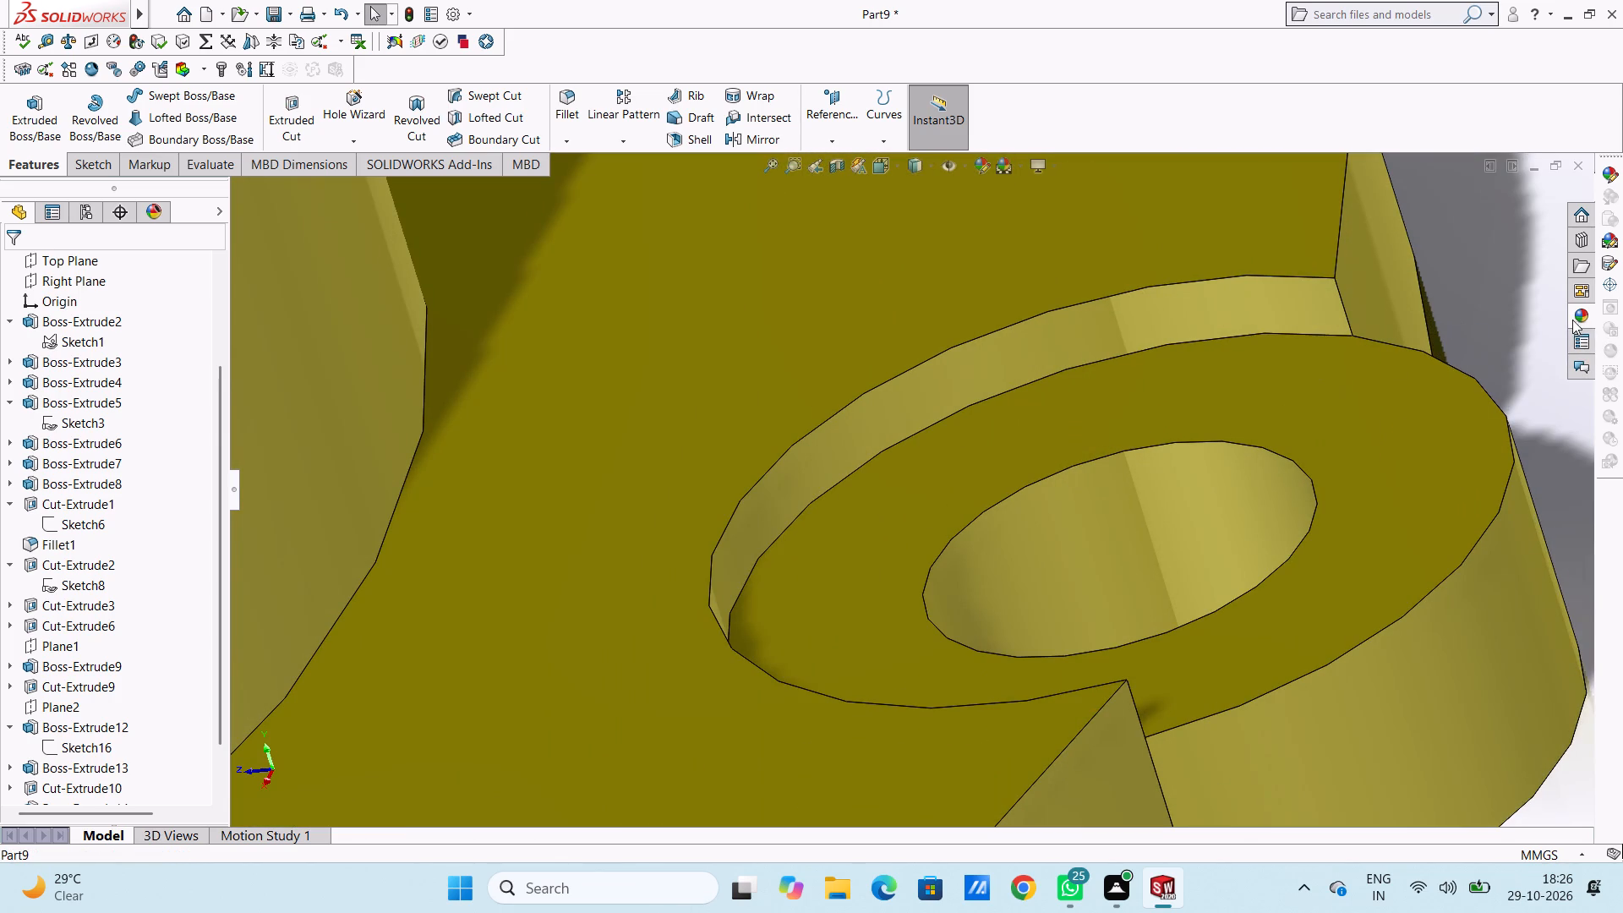
{"action": "left_click", "coordinate": [1572, 314]}
{"action": "left_click_drag", "start_coordinate": [1302, 604], "coordinate": [988, 353]}
{"action": "left_click", "coordinate": [988, 353]}
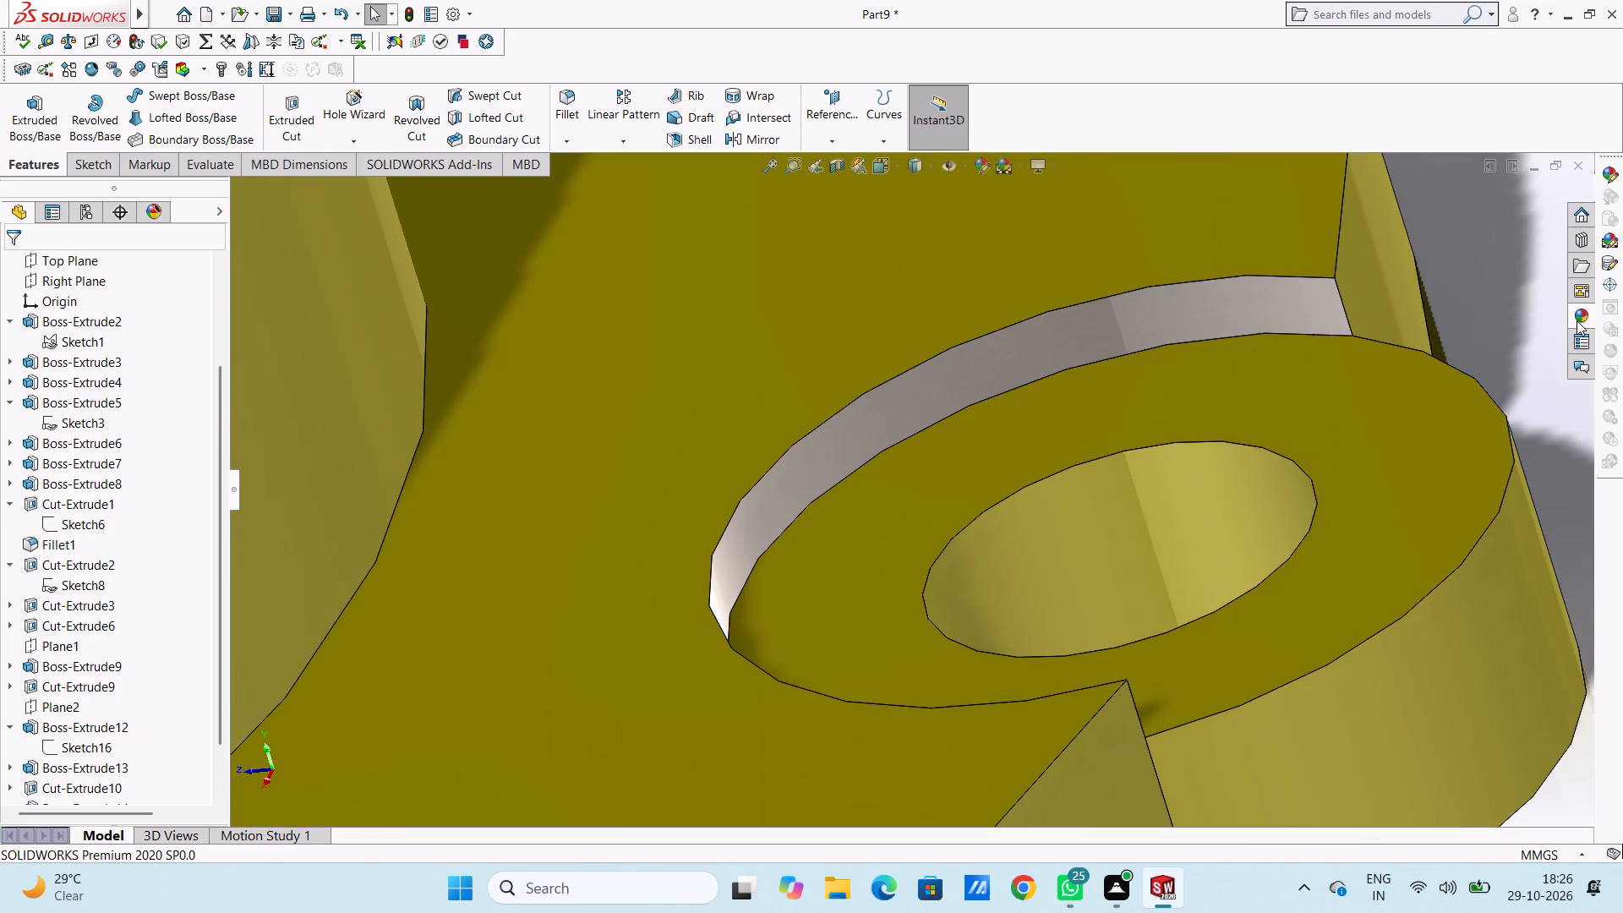
Apply the polished steel appearance to the flat ring face around the hole in the lug opposite the side flange.
{"action": "left_click", "coordinate": [1578, 318]}
{"action": "left_click_drag", "start_coordinate": [1299, 599], "coordinate": [989, 439]}
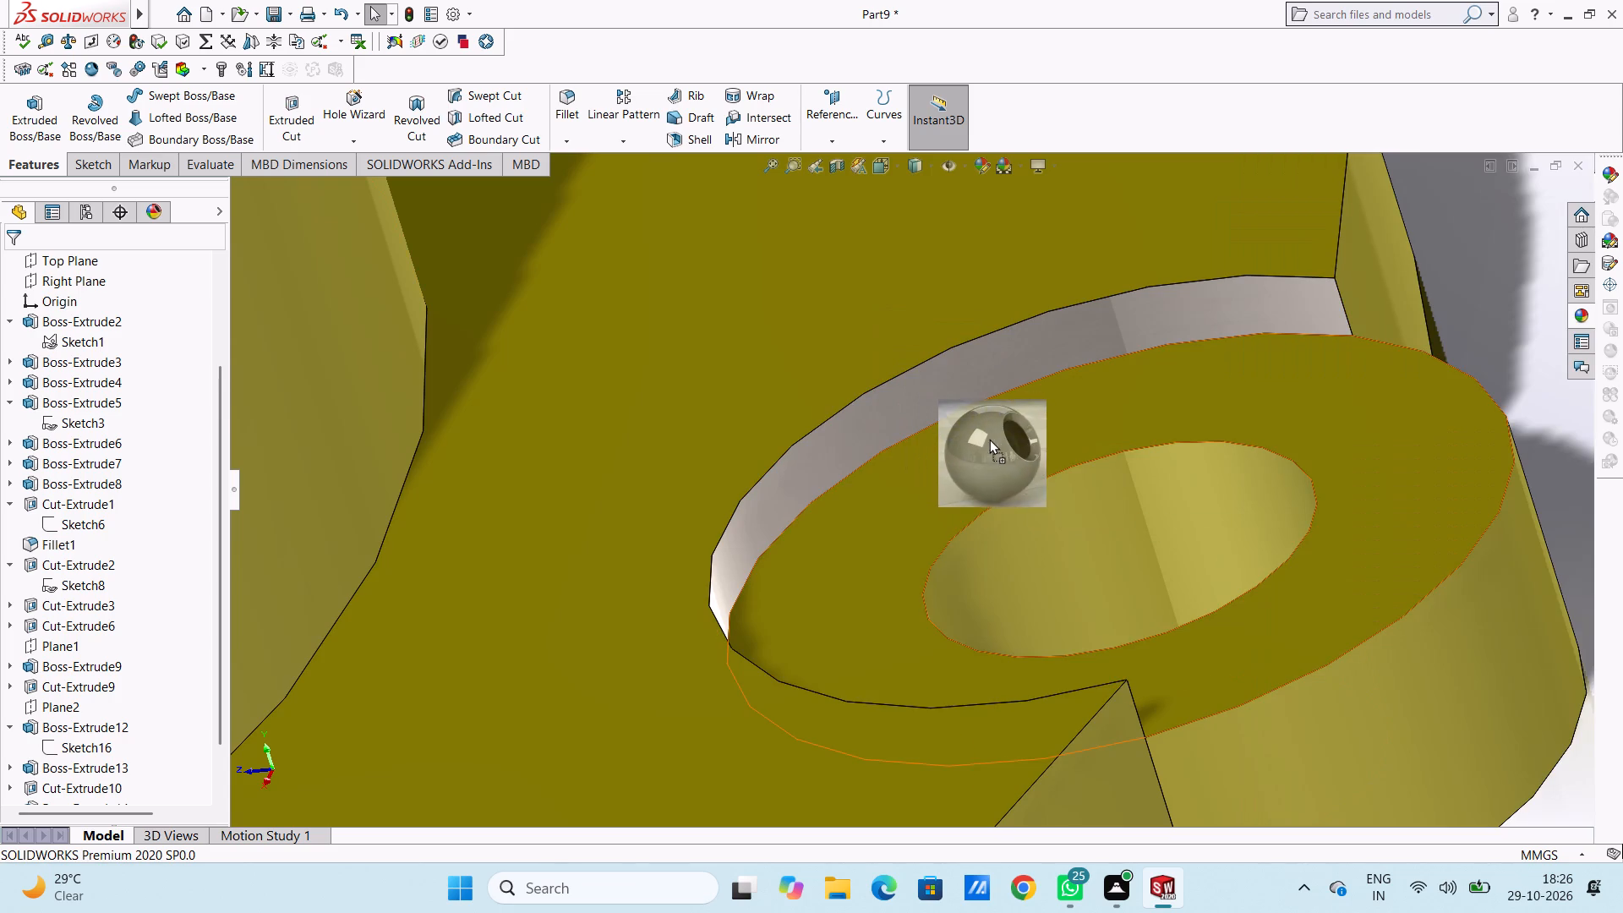
{"action": "left_click_drag", "start_coordinate": [989, 439], "coordinate": [989, 440]}
{"action": "left_click", "coordinate": [989, 440]}
Apply the polished steel appearance to the hole wall of the lug opposite the side flange.
{"action": "scroll", "coordinate": [1077, 577], "scroll_direction": "down", "scroll_amount": 2}
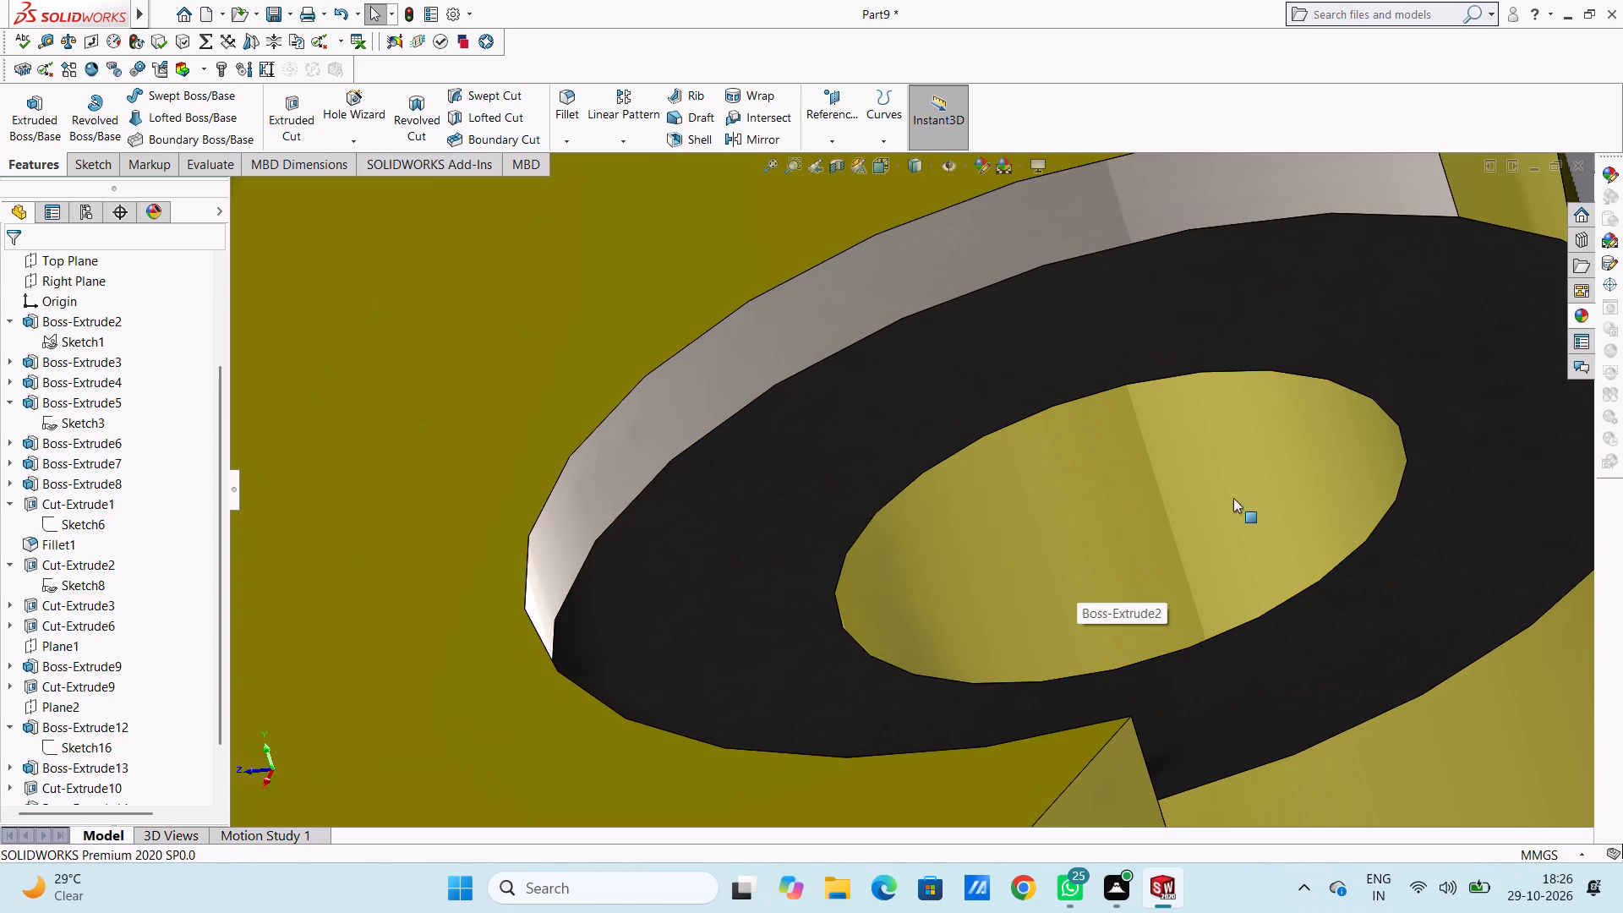
{"action": "left_click", "coordinate": [1577, 311]}
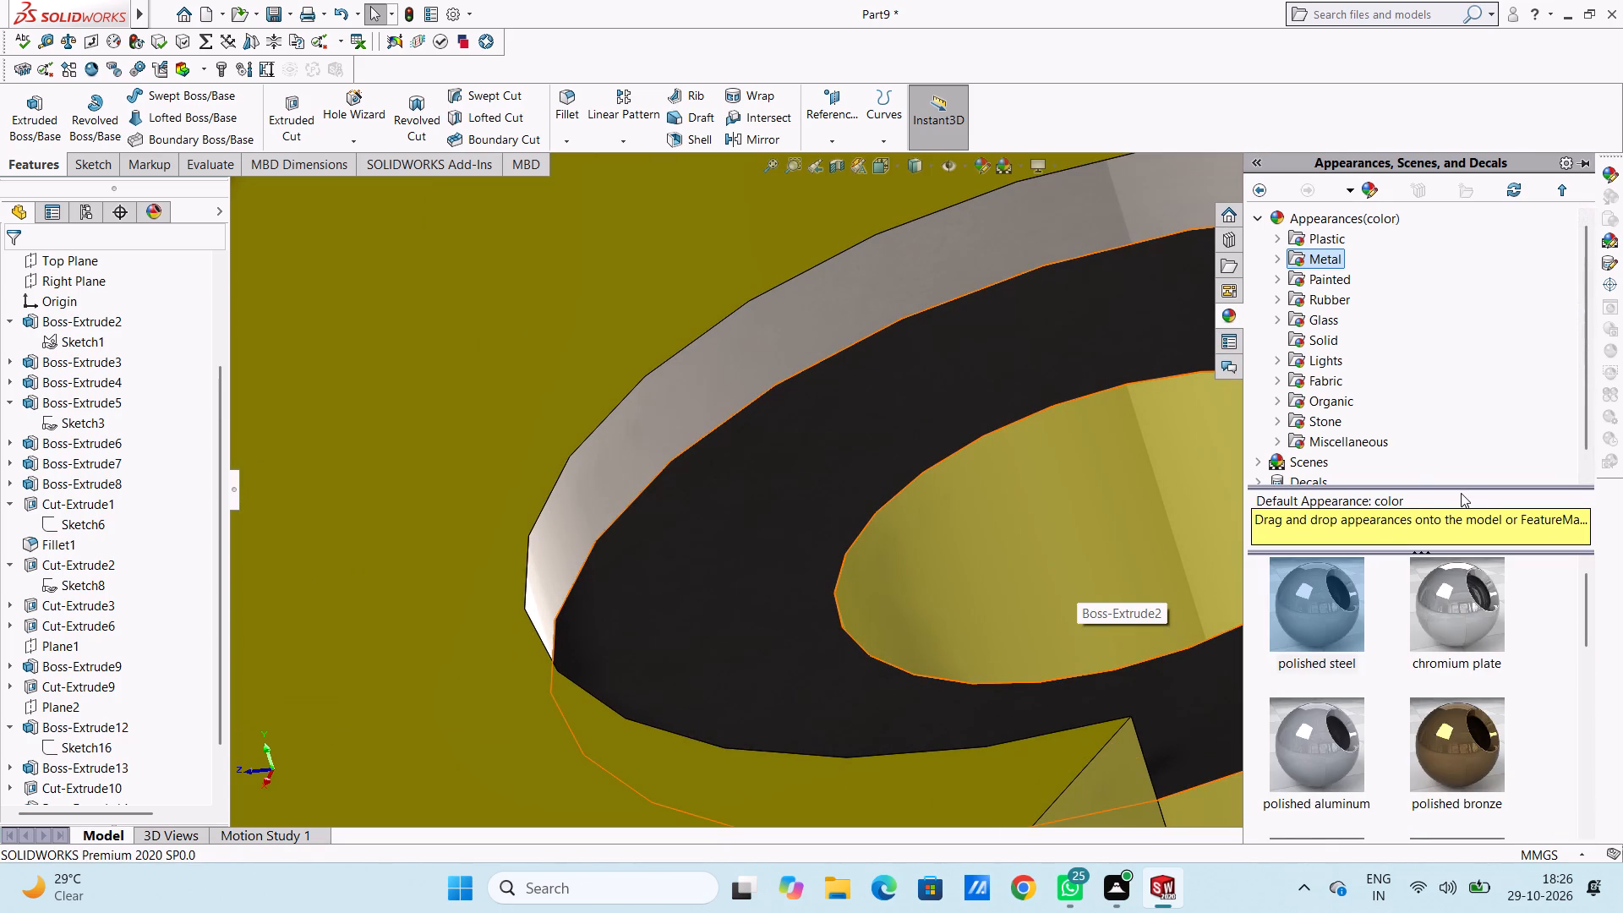
{"action": "left_click_drag", "start_coordinate": [1330, 610], "coordinate": [1079, 549]}
{"action": "left_click", "coordinate": [1079, 549]}
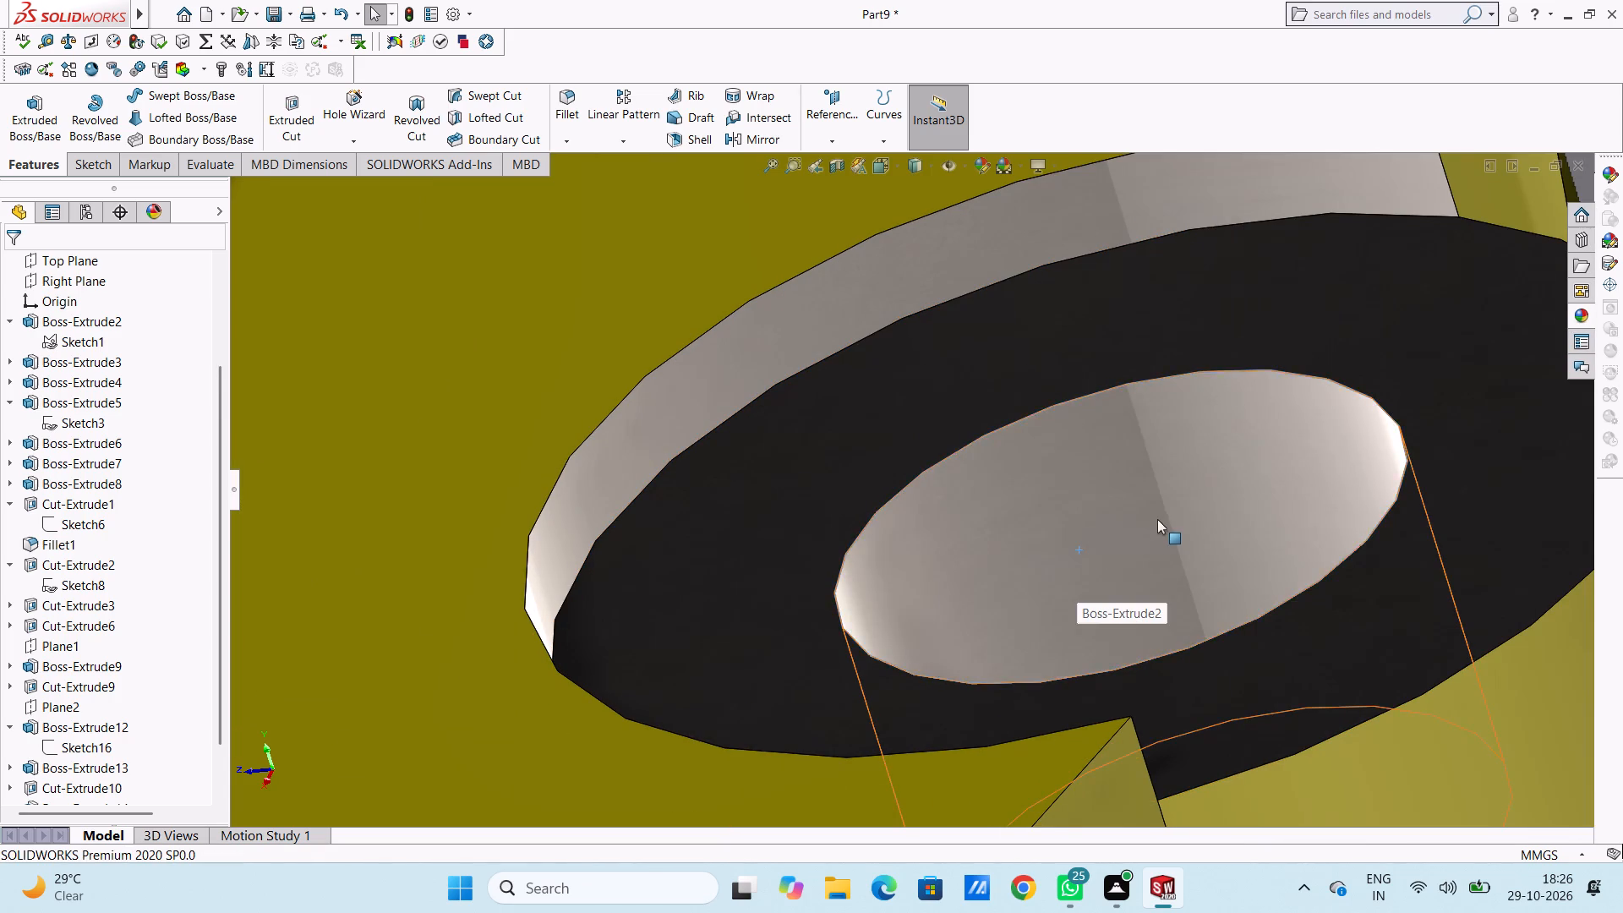
Examine the whole housing and its finished holes, bores and lug recesses in the isometric view.
{"action": "scroll", "coordinate": [1157, 519], "scroll_direction": "up", "scroll_amount": 11}
{"action": "key", "text": "Escape"}
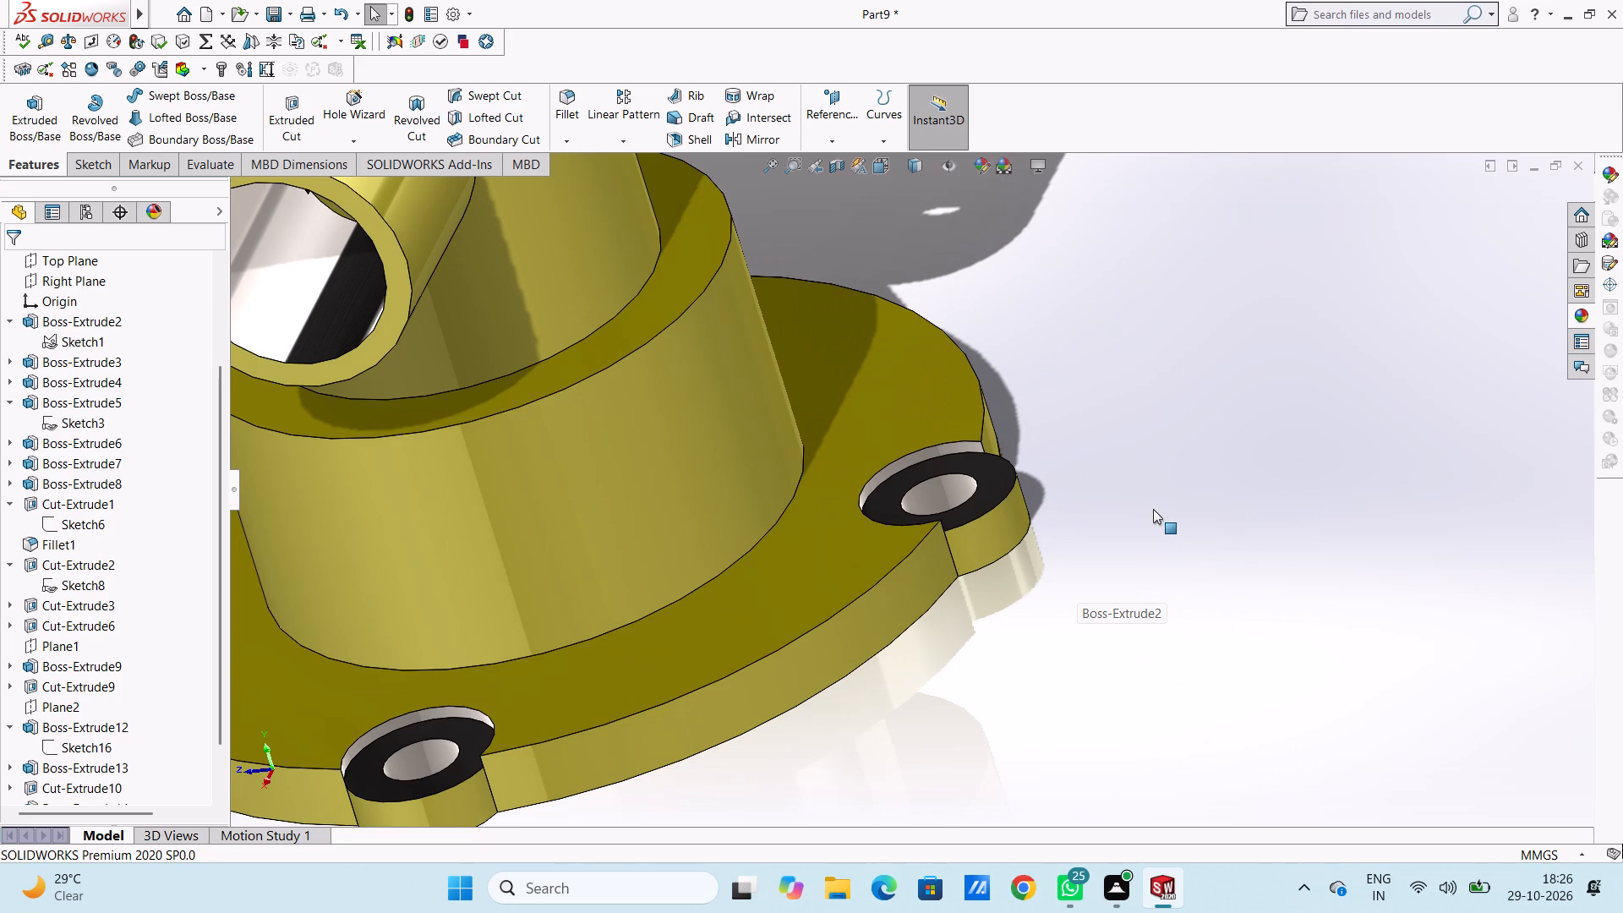
{"action": "key", "text": "ctrl+7"}
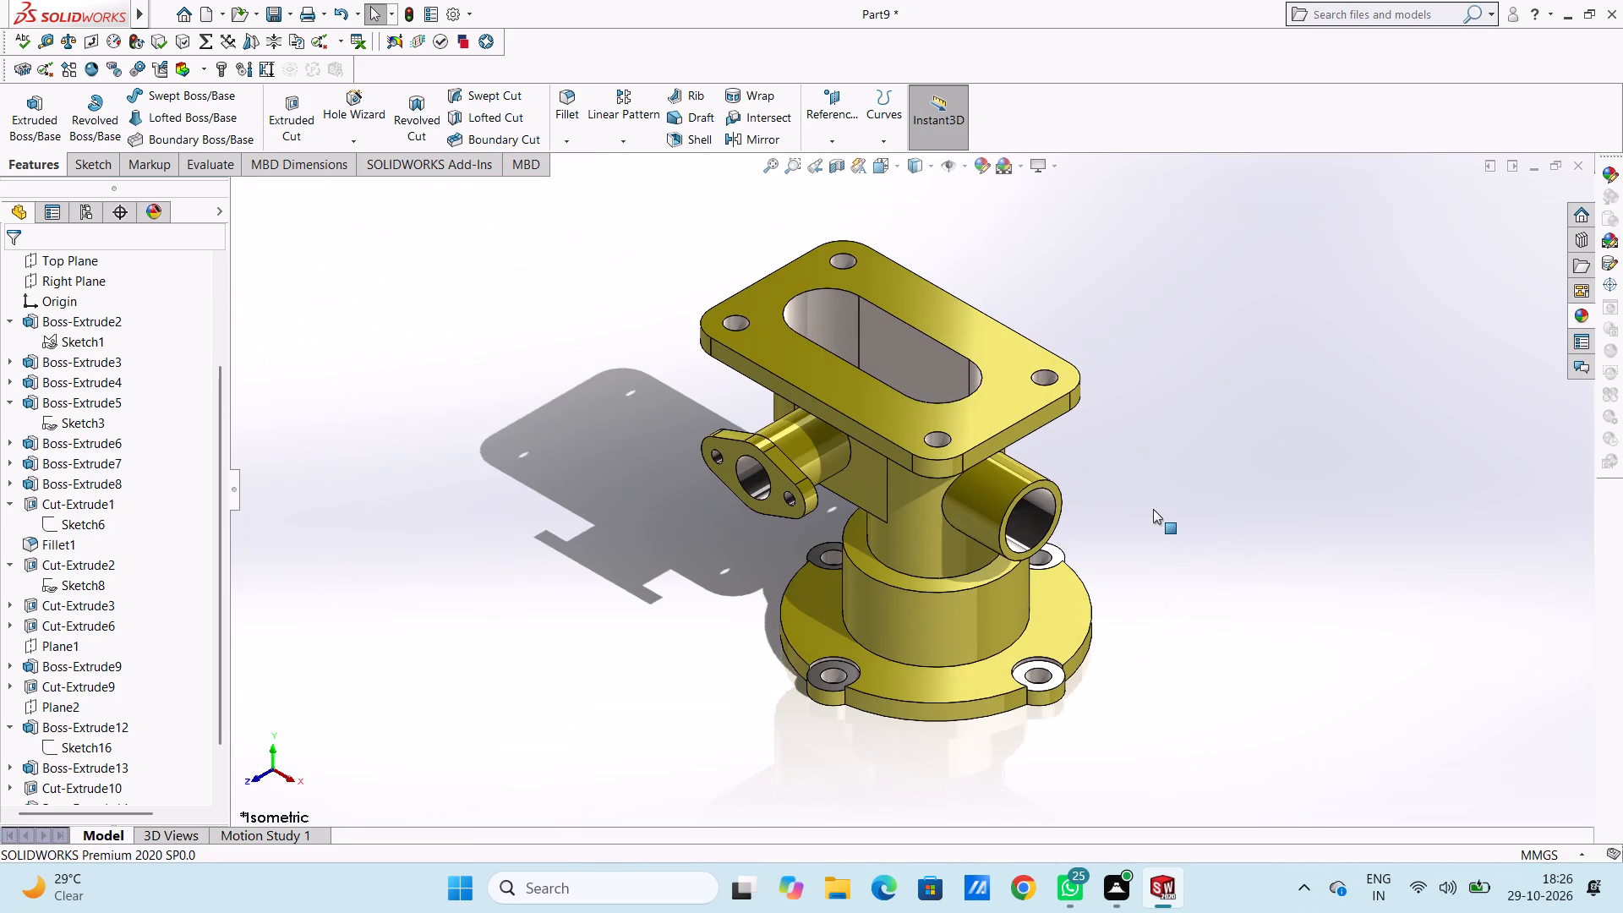
{"action": "scroll", "coordinate": [1196, 532], "scroll_direction": "up", "scroll_amount": 2}
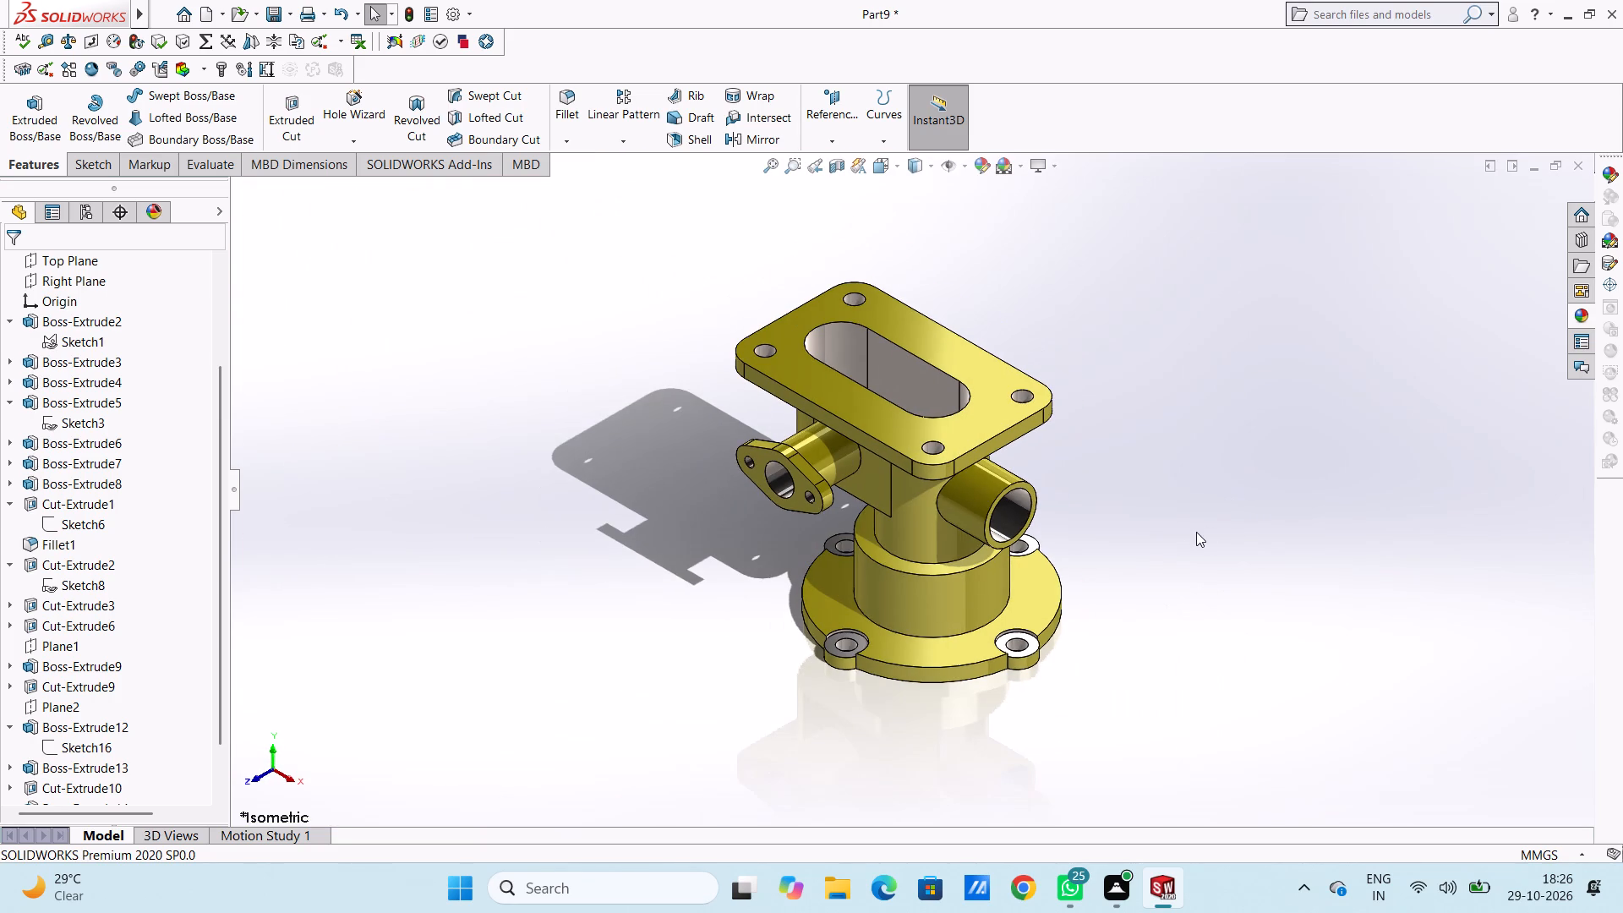
{"action": "scroll", "coordinate": [871, 551], "scroll_direction": "down", "scroll_amount": 1}
{"action": "scroll", "coordinate": [871, 551], "scroll_direction": "up", "scroll_amount": 3}
{"action": "scroll", "coordinate": [761, 524], "scroll_direction": "down", "scroll_amount": 2}
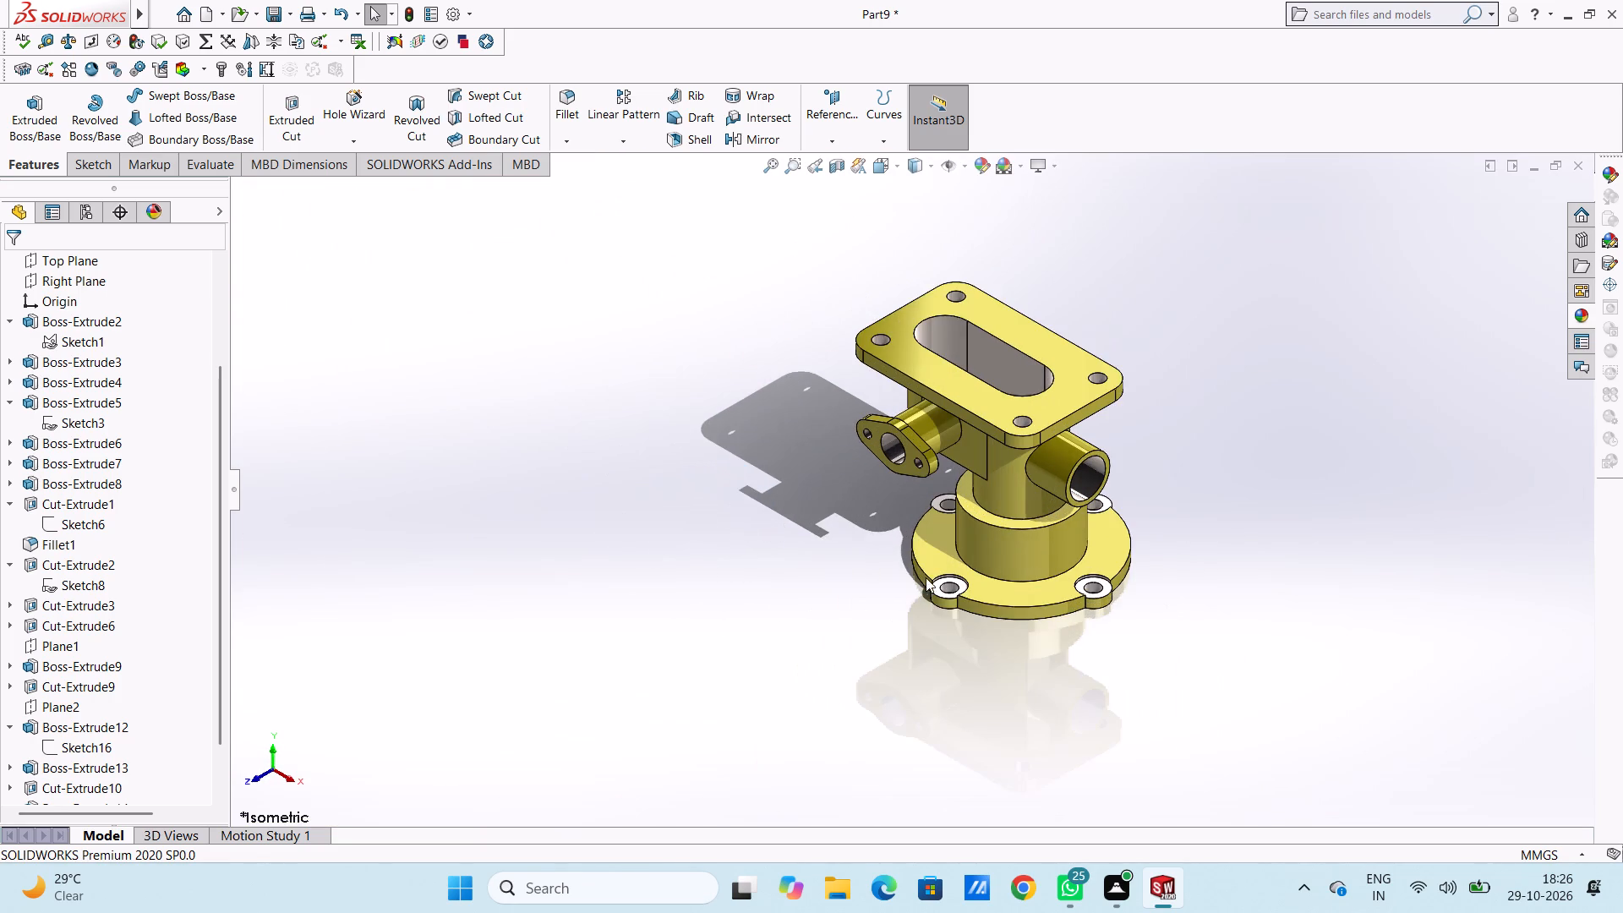
{"action": "scroll", "coordinate": [926, 577], "scroll_direction": "up", "scroll_amount": 2}
{"action": "scroll", "coordinate": [956, 637], "scroll_direction": "down", "scroll_amount": 1}
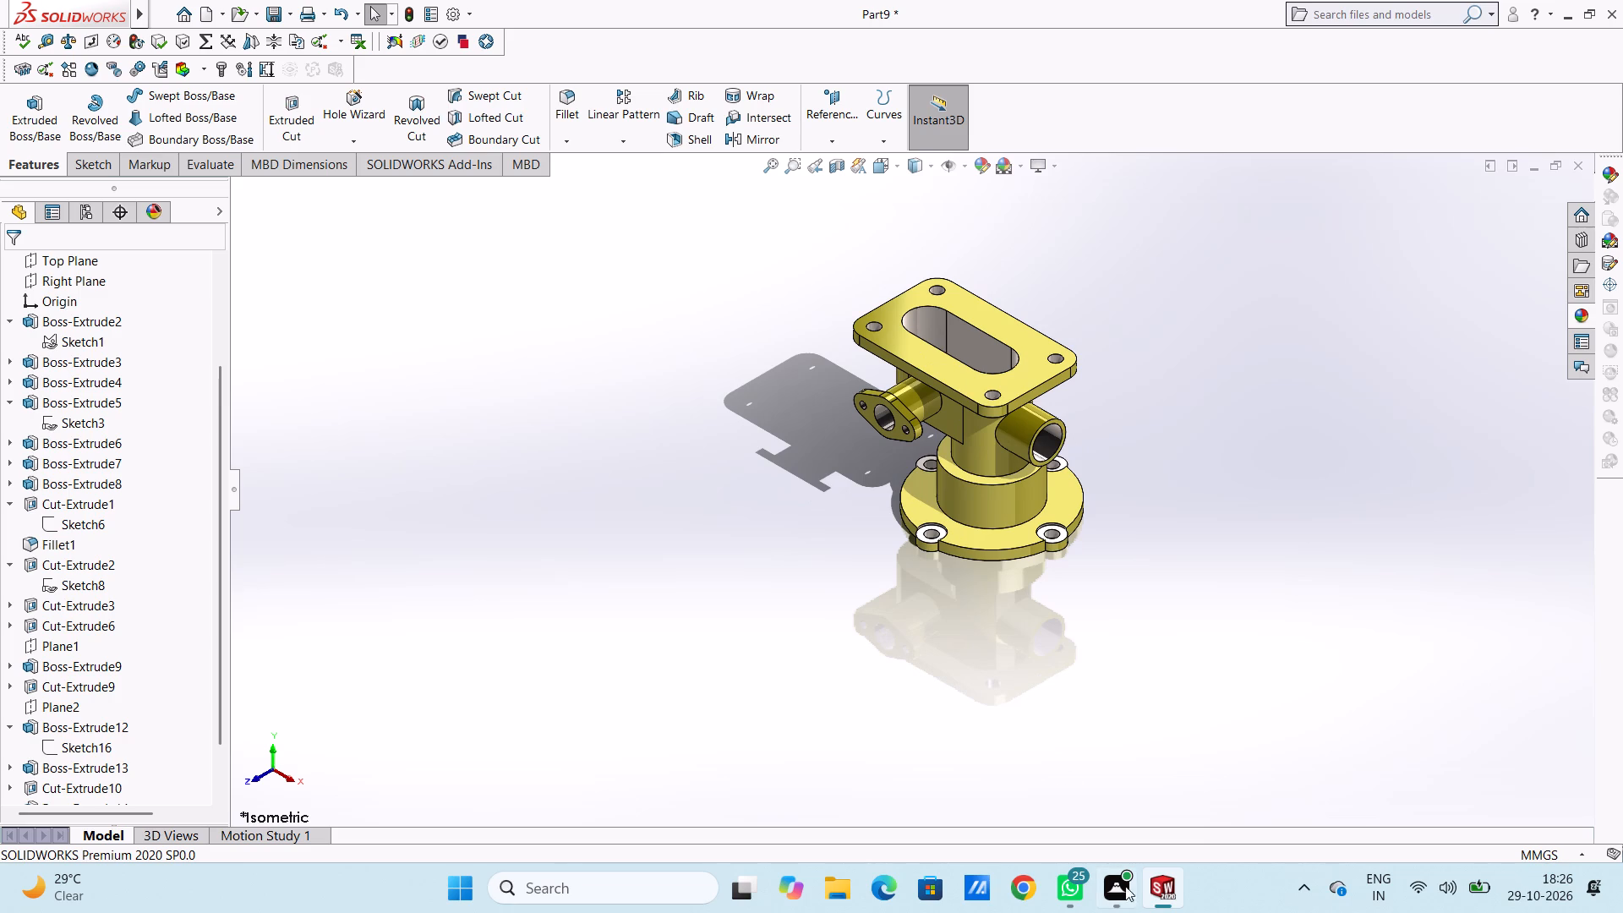
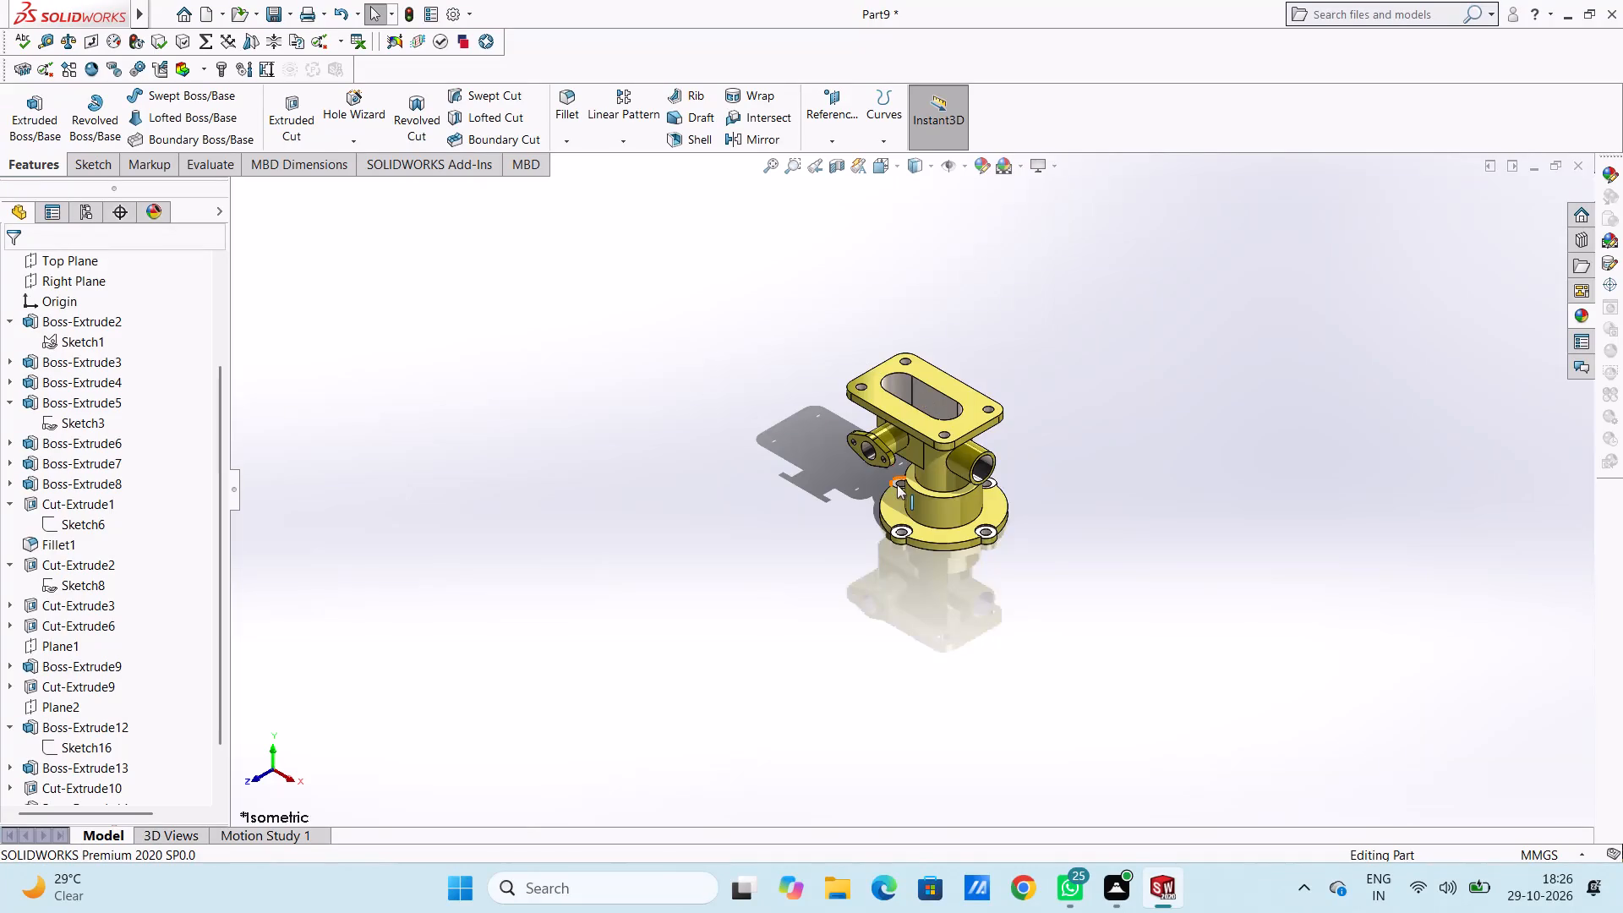
Apply the polished steel appearance to the wall of the large bore in the underside of the round base flange.
{"action": "scroll", "coordinate": [897, 484], "scroll_direction": "down", "scroll_amount": 2}
{"action": "scroll", "coordinate": [868, 375], "scroll_direction": "down", "scroll_amount": 2}
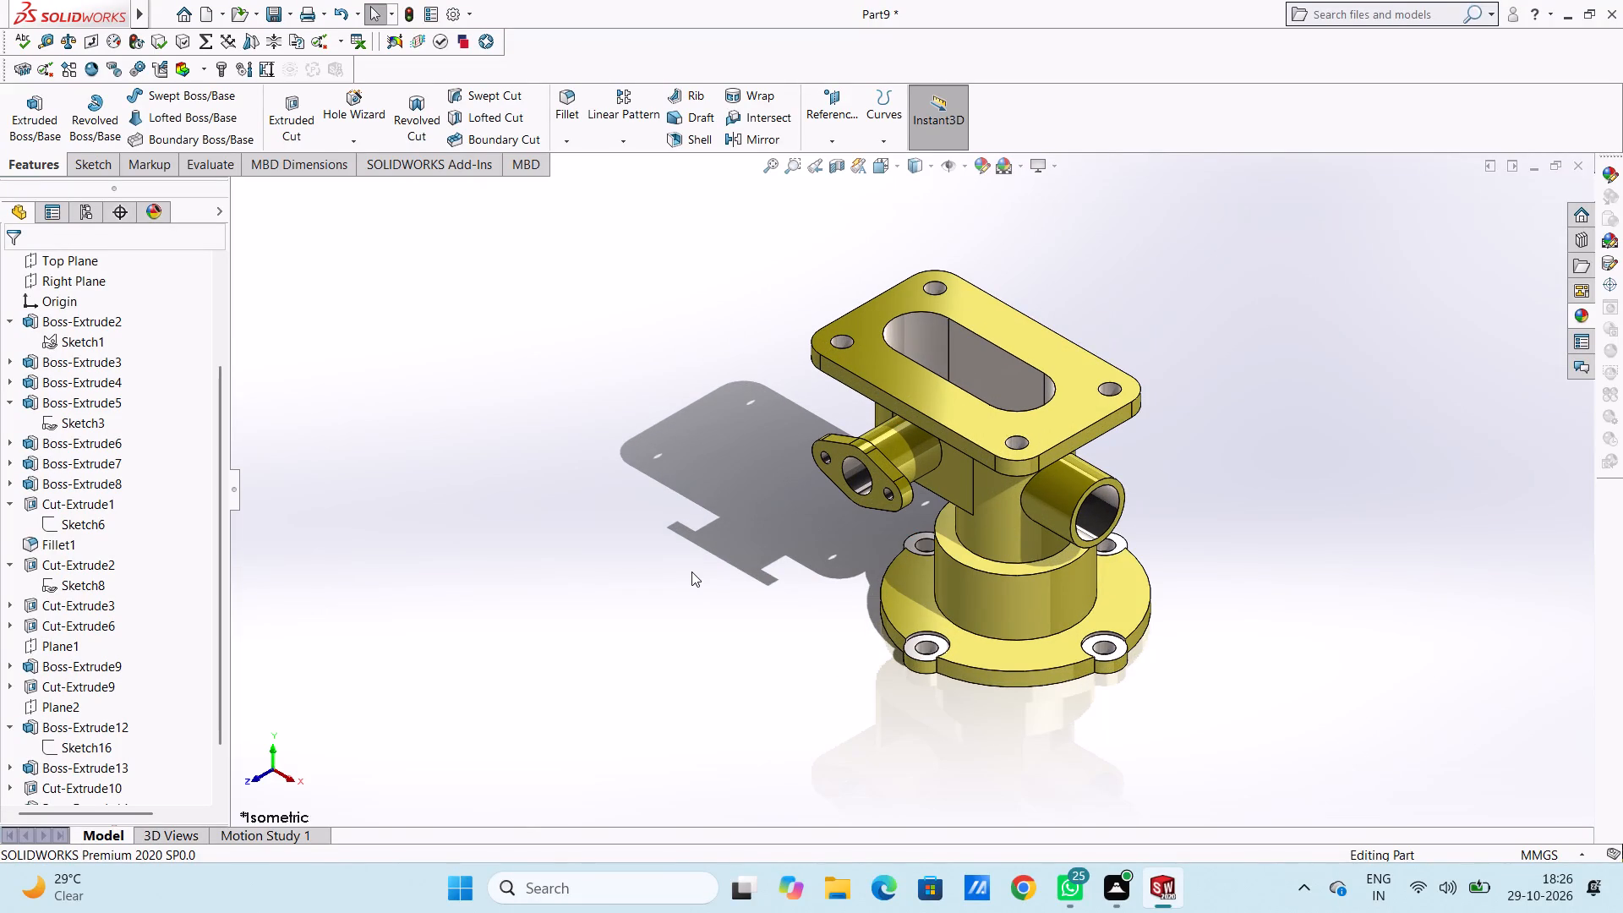
{"action": "left_click", "coordinate": [691, 566]}
{"action": "middle_click_drag", "start_coordinate": [724, 612], "coordinate": [823, 421]}
{"action": "middle_click_drag", "start_coordinate": [883, 611], "coordinate": [872, 383]}
{"action": "middle_click_drag", "start_coordinate": [1018, 651], "coordinate": [1068, 621]}
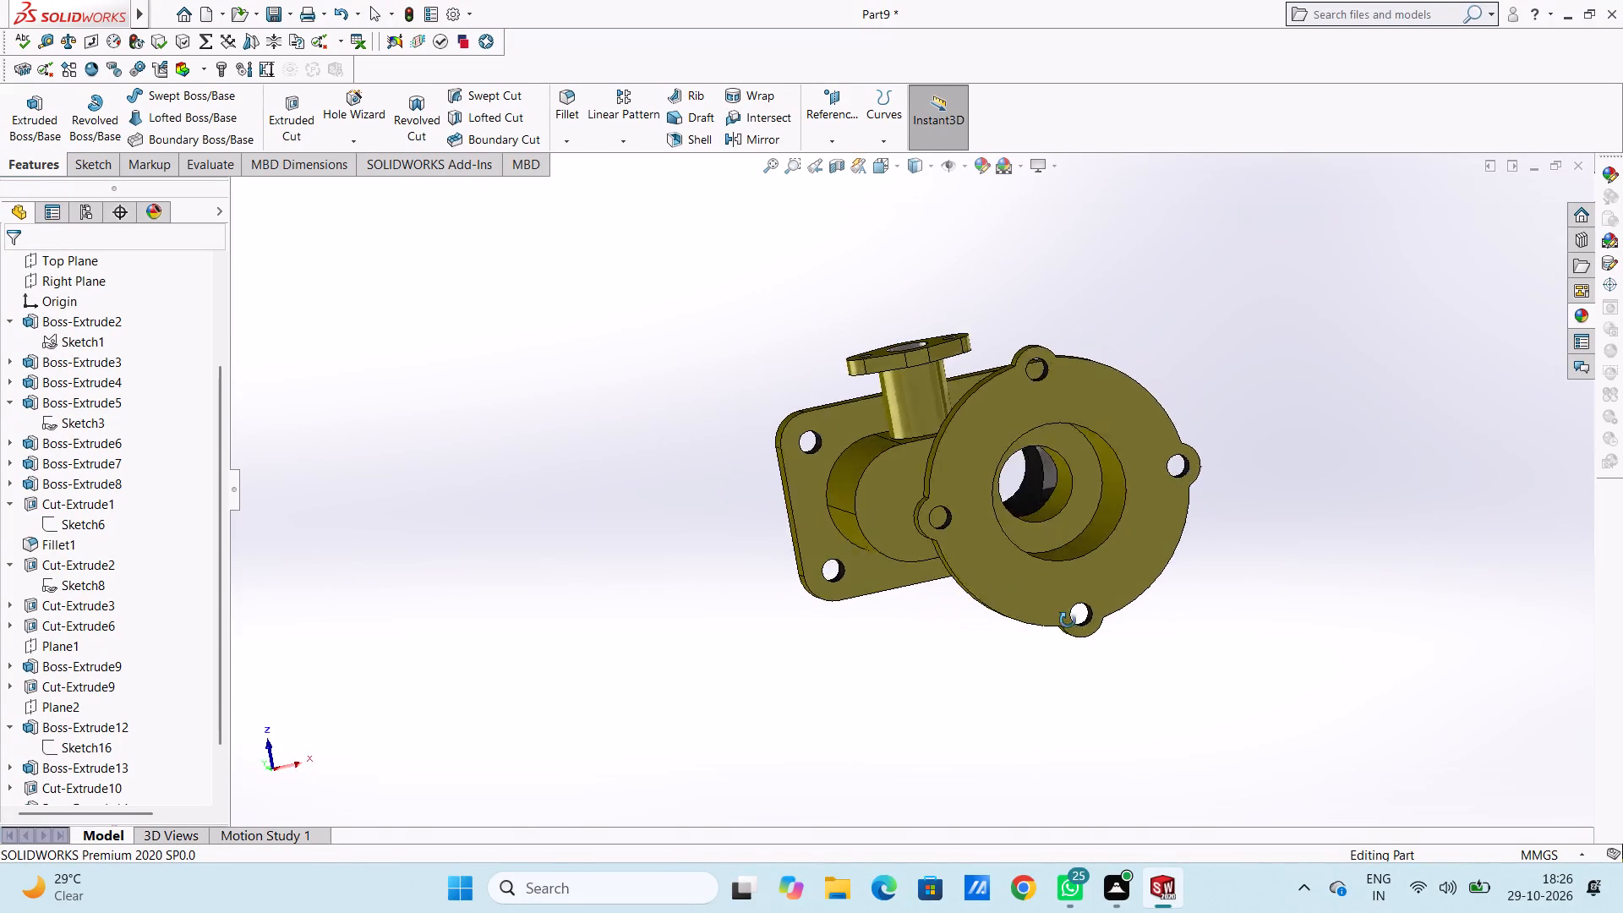
{"action": "middle_click_drag", "start_coordinate": [1068, 621], "coordinate": [1020, 632]}
{"action": "scroll", "coordinate": [985, 502], "scroll_direction": "down", "scroll_amount": 3}
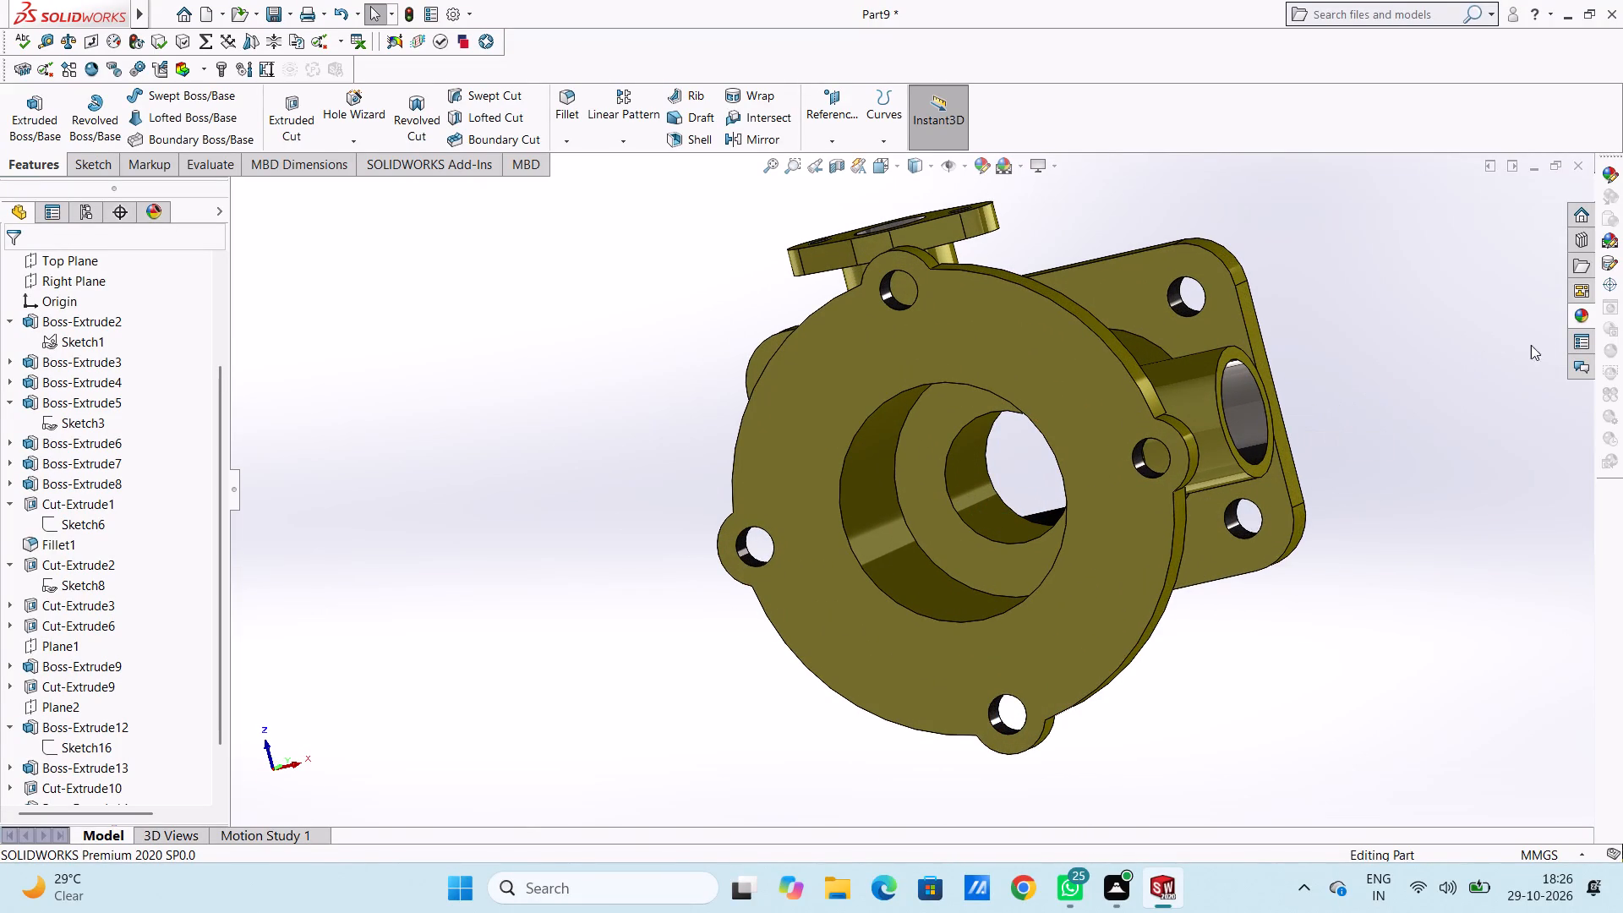
{"action": "left_click", "coordinate": [1579, 314]}
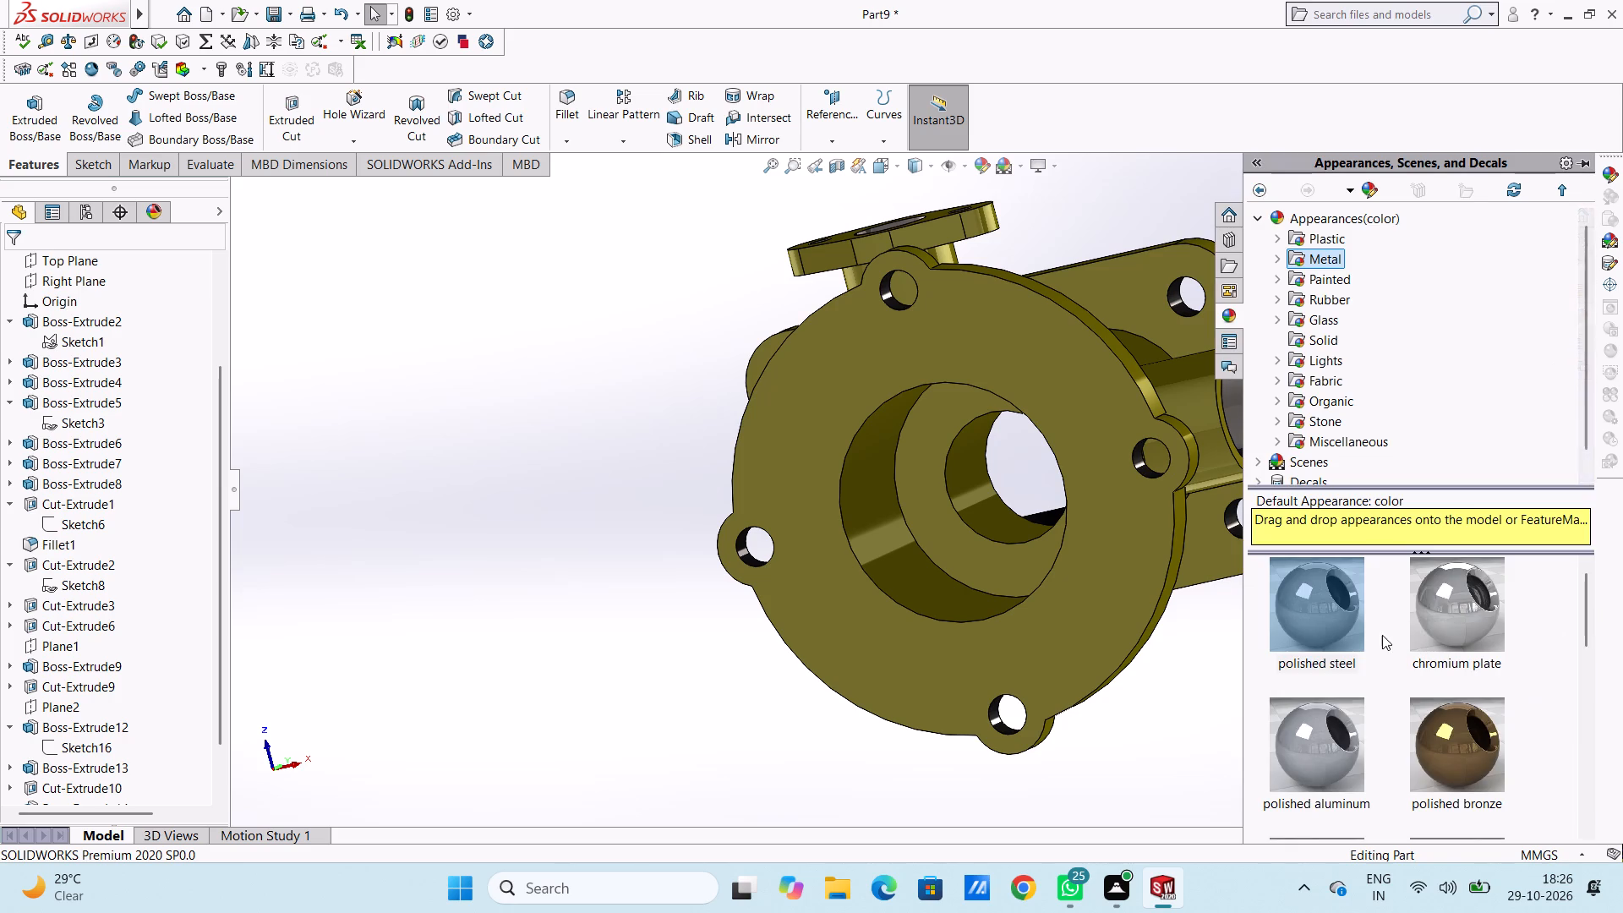
{"action": "left_click_drag", "start_coordinate": [1312, 619], "coordinate": [896, 571]}
{"action": "left_click", "coordinate": [896, 571]}
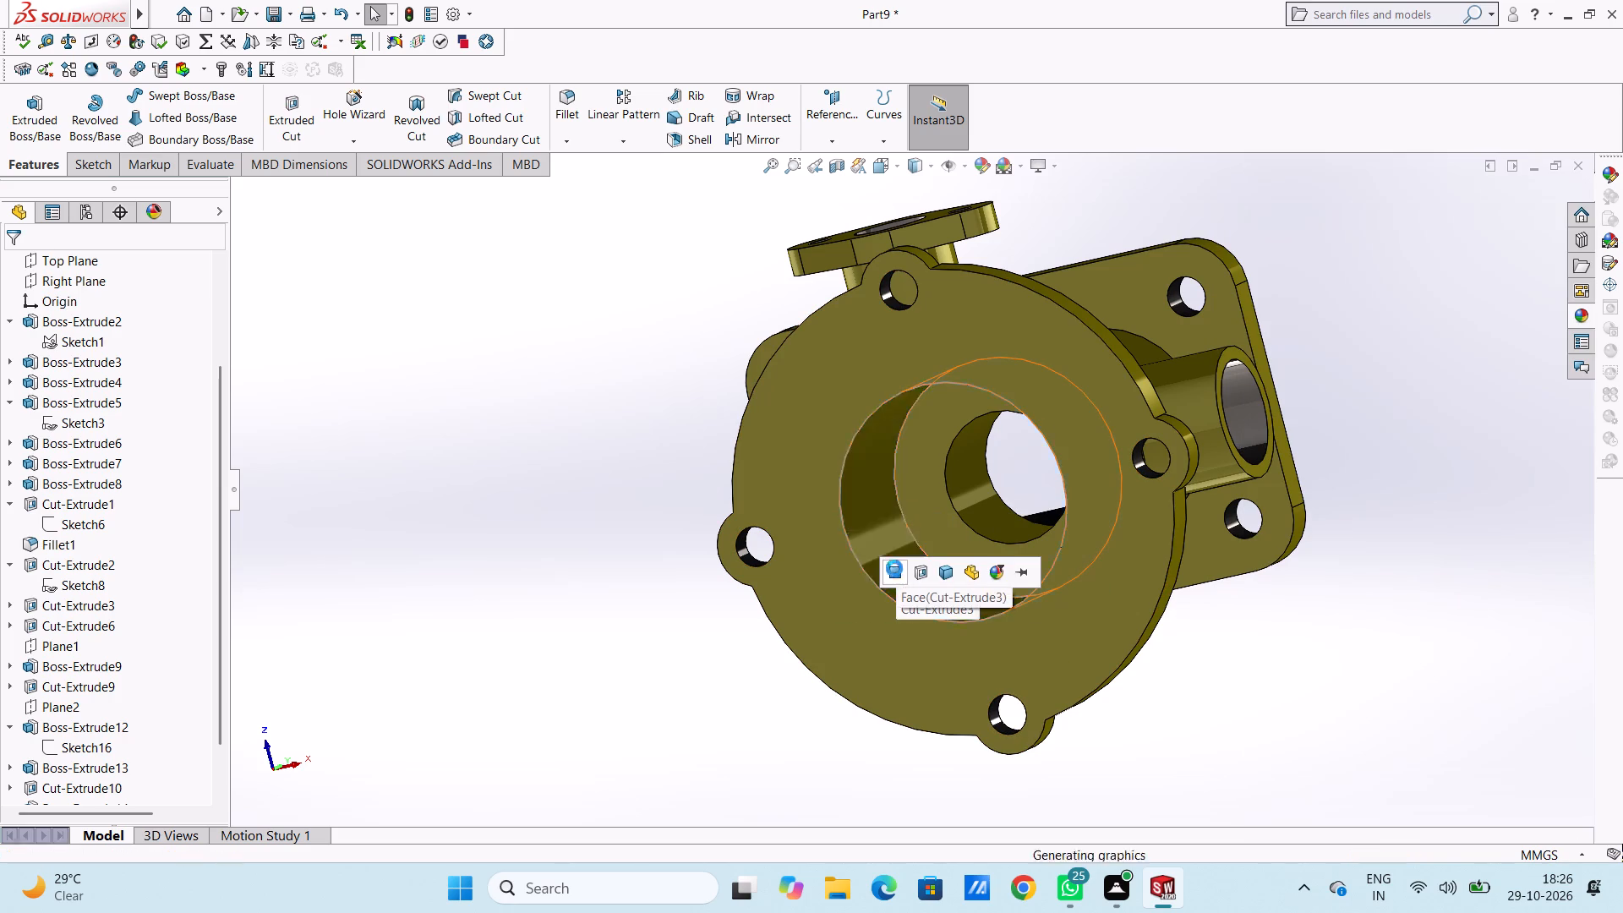
Apply the polished steel appearance to the wall of the smaller inner bore, deeper inside the base flange opening.
{"action": "scroll", "coordinate": [927, 482], "scroll_direction": "down", "scroll_amount": 4}
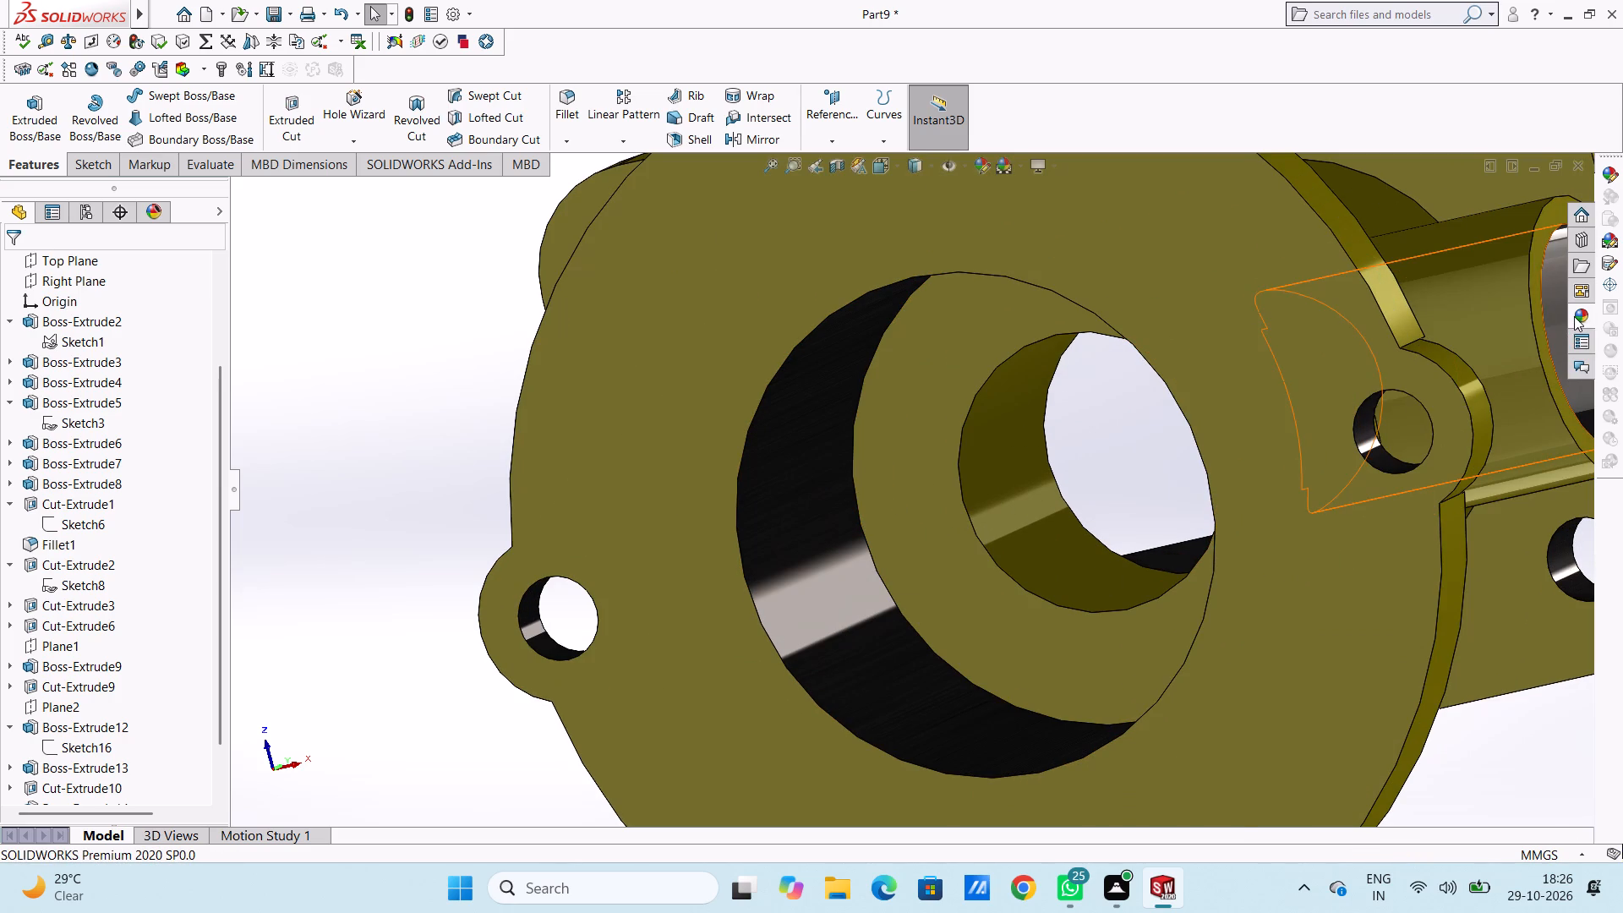
{"action": "left_click", "coordinate": [1574, 316]}
{"action": "left_click_drag", "start_coordinate": [1312, 602], "coordinate": [1048, 577]}
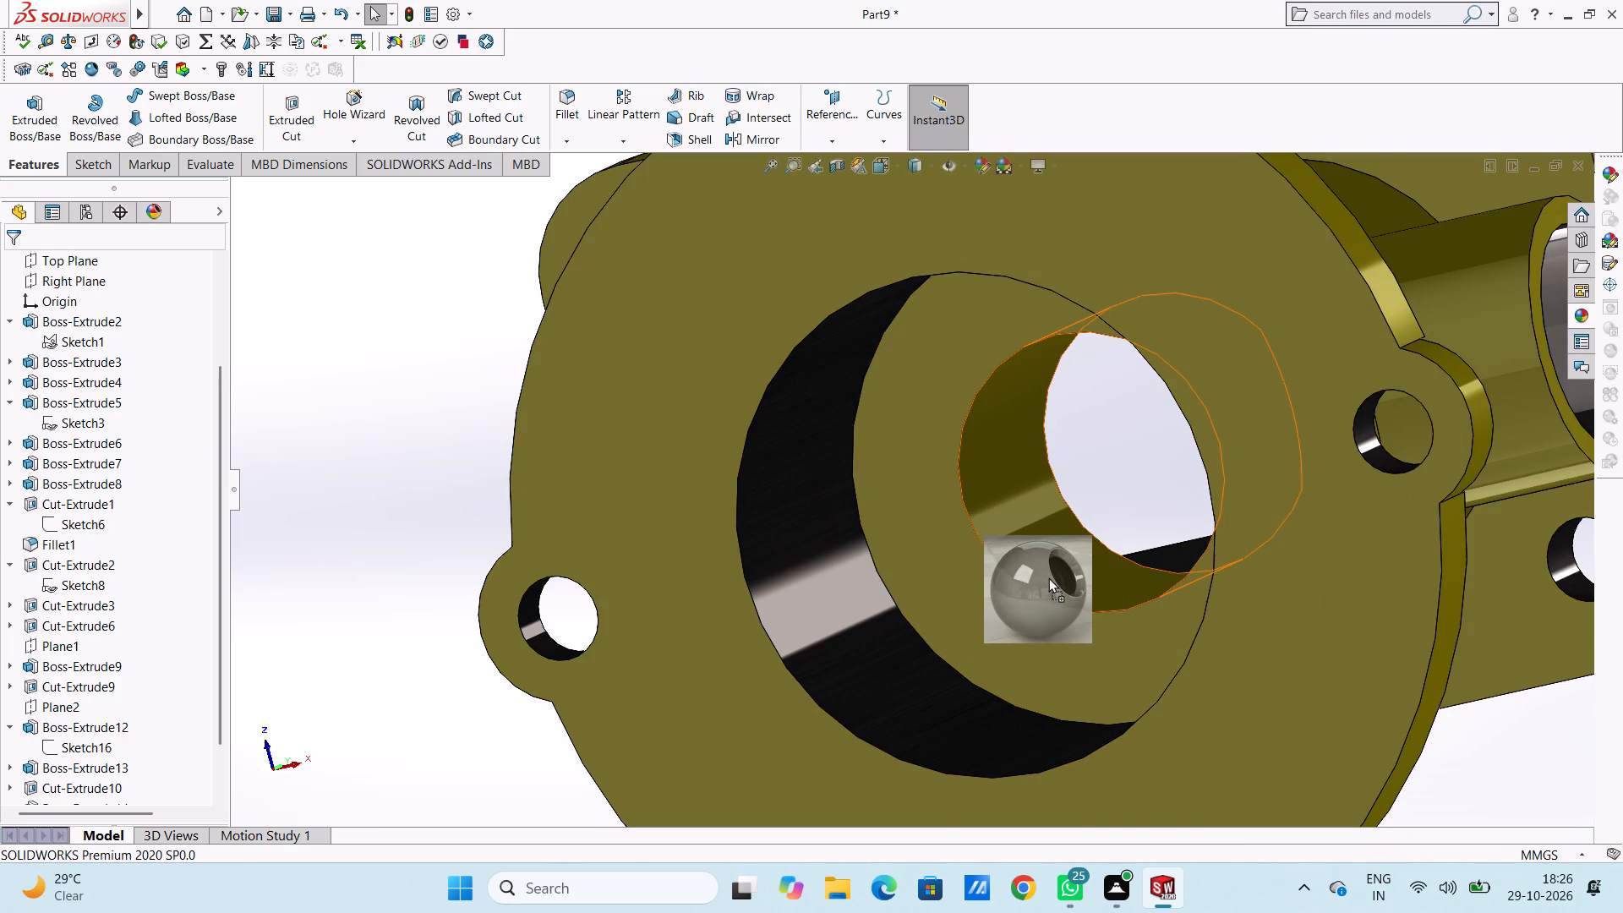
{"action": "left_click_drag", "start_coordinate": [1048, 577], "coordinate": [1058, 576]}
{"action": "left_click", "coordinate": [1058, 575]}
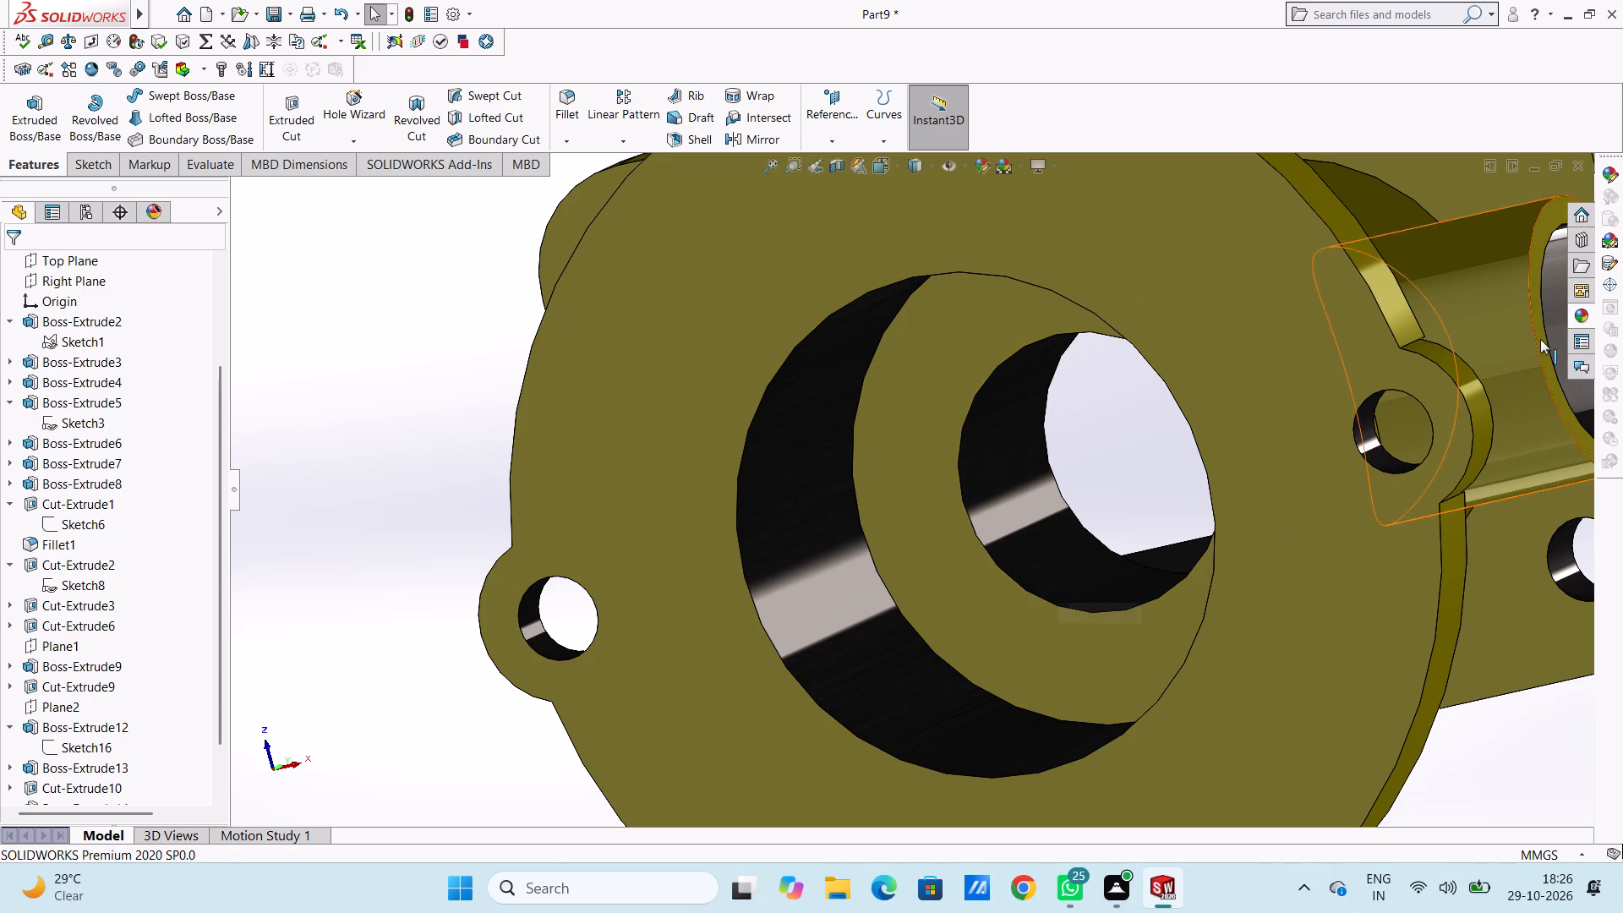
Apply the polished steel appearance to the flat annular step face between the large and small base bores.
{"action": "left_click", "coordinate": [1569, 315]}
{"action": "left_click_drag", "start_coordinate": [1324, 623], "coordinate": [1084, 605]}
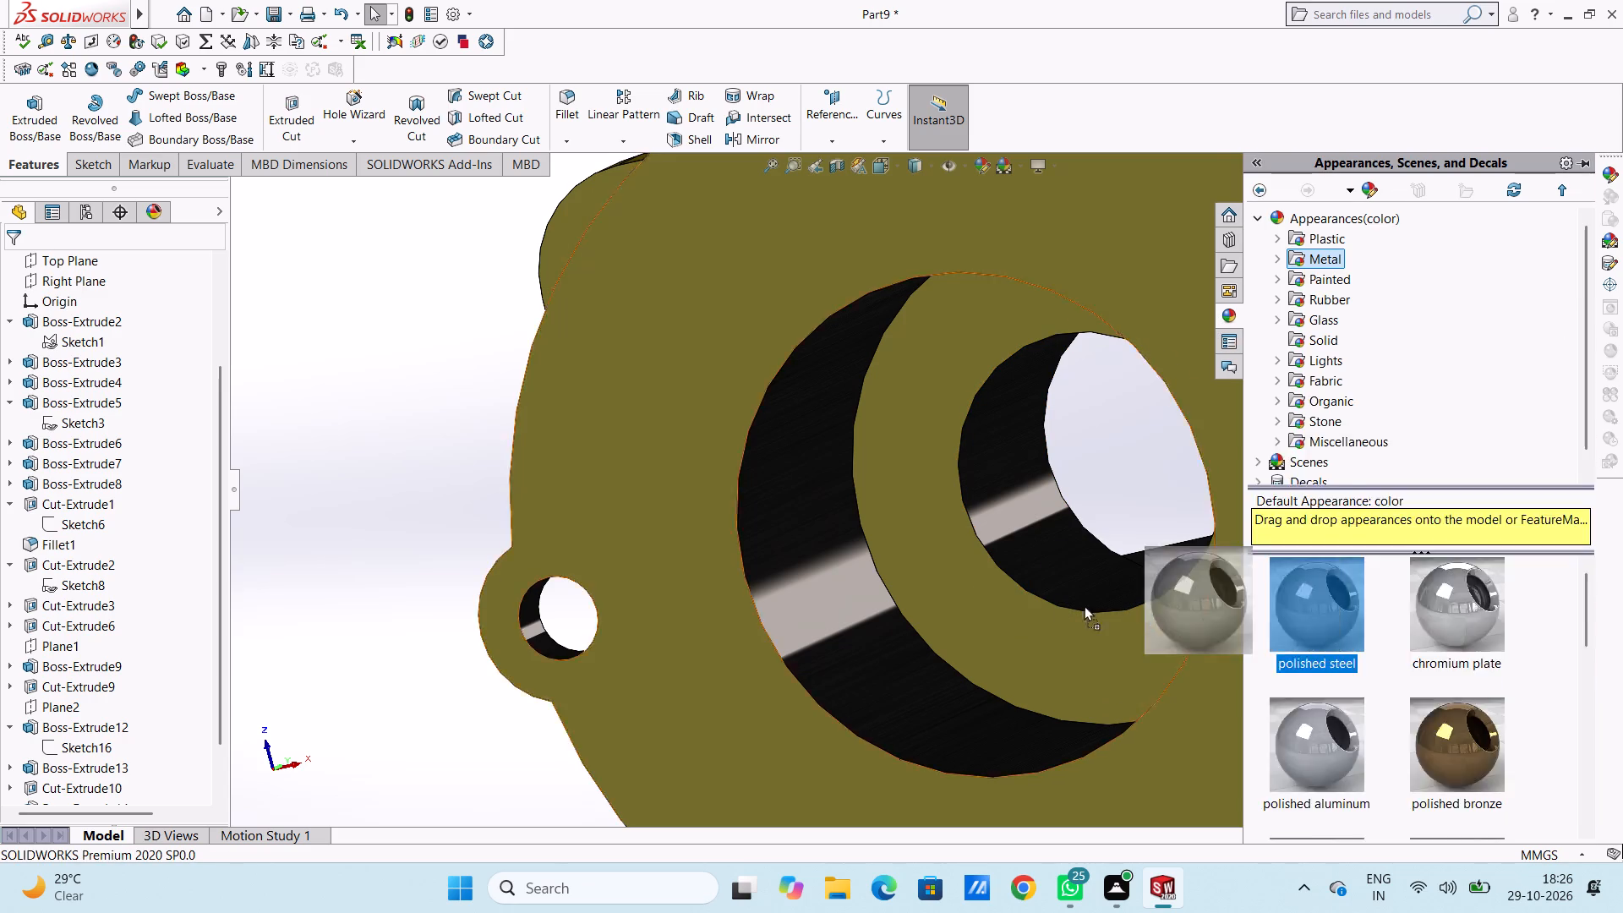
{"action": "left_click_drag", "start_coordinate": [1084, 605], "coordinate": [992, 612]}
{"action": "left_click", "coordinate": [992, 612]}
Preview a planar section of the housing at the Front Plane and tilt the cutting plane freehand to inspect the interior.
{"action": "scroll", "coordinate": [992, 608], "scroll_direction": "up", "scroll_amount": 6}
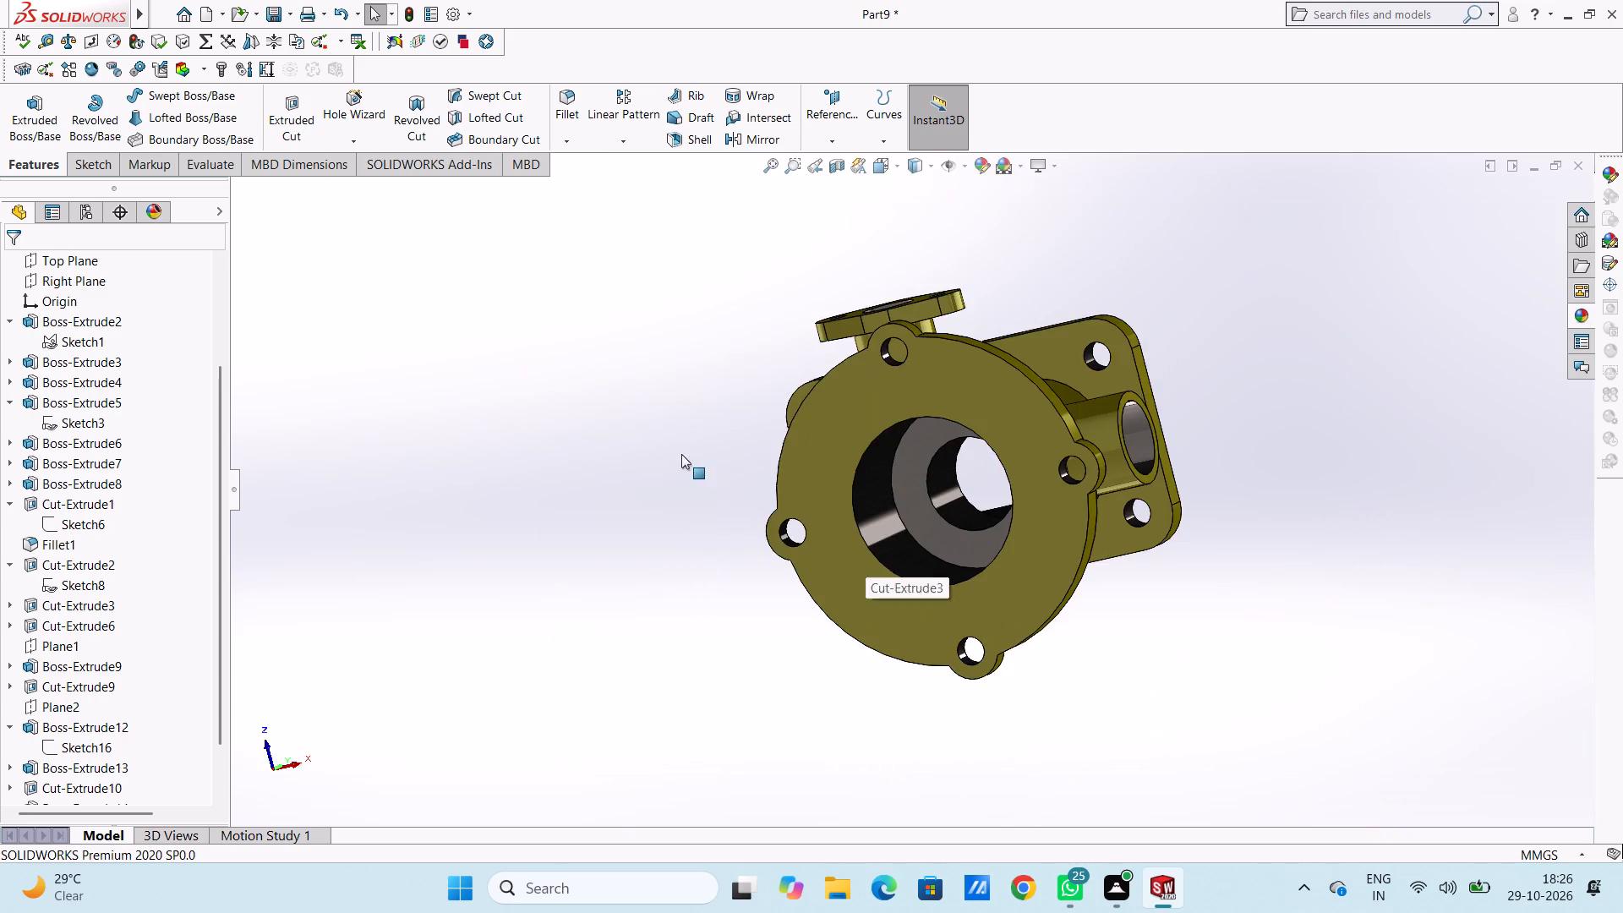
{"action": "middle_click_drag", "start_coordinate": [681, 457], "coordinate": [695, 698]}
{"action": "key", "text": "ctrl+7"}
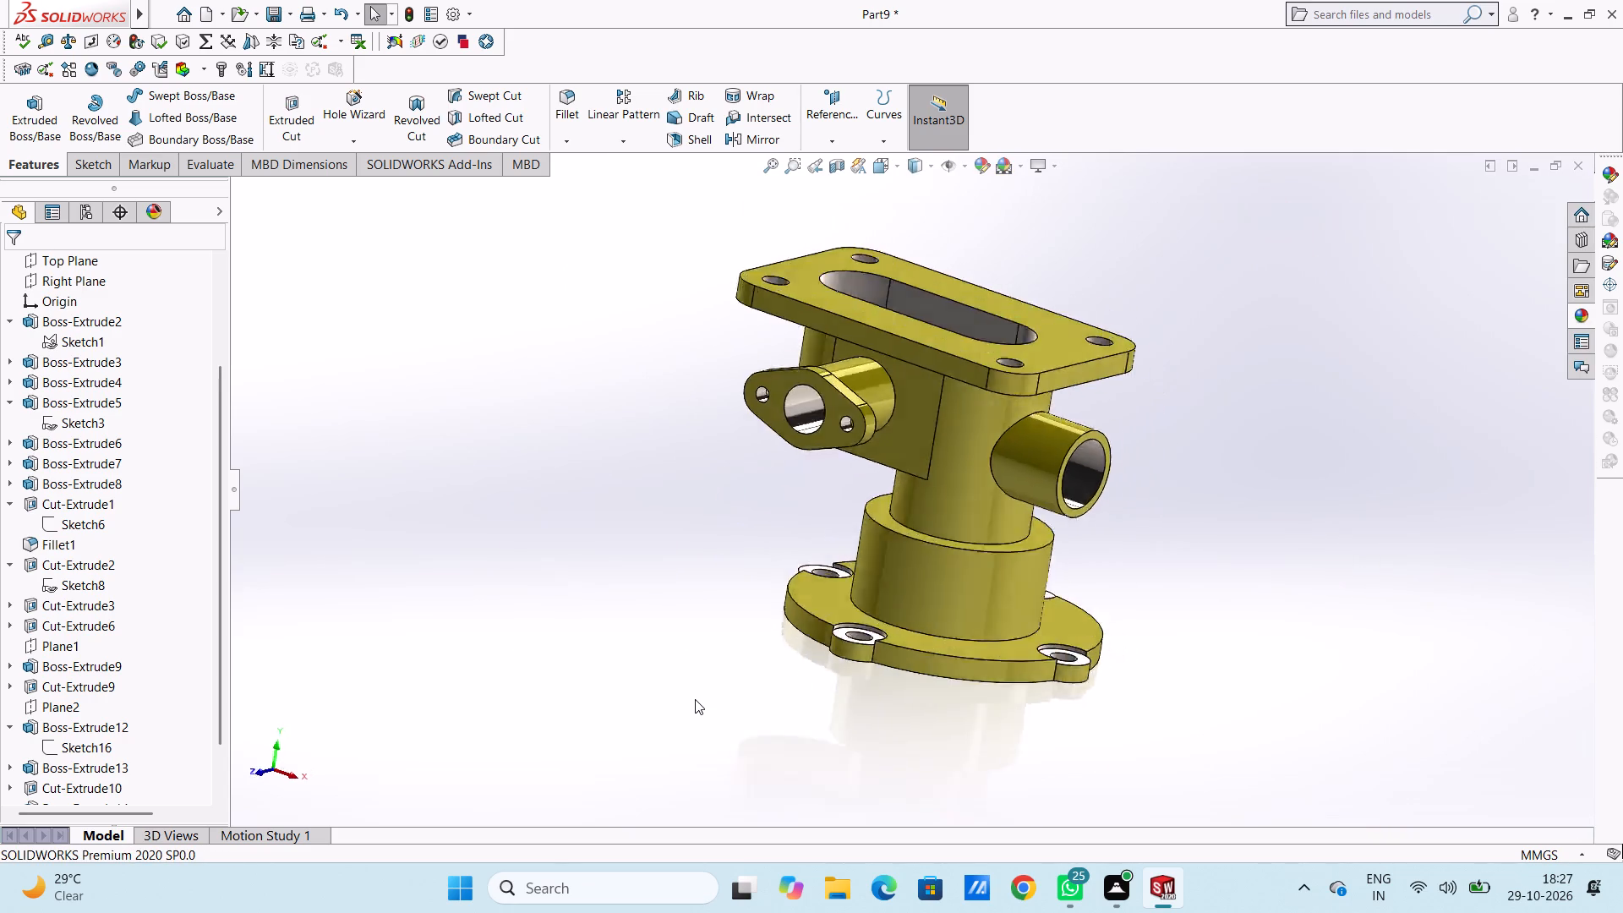
{"action": "key", "text": "Escape"}
{"action": "key", "text": "Escape"}
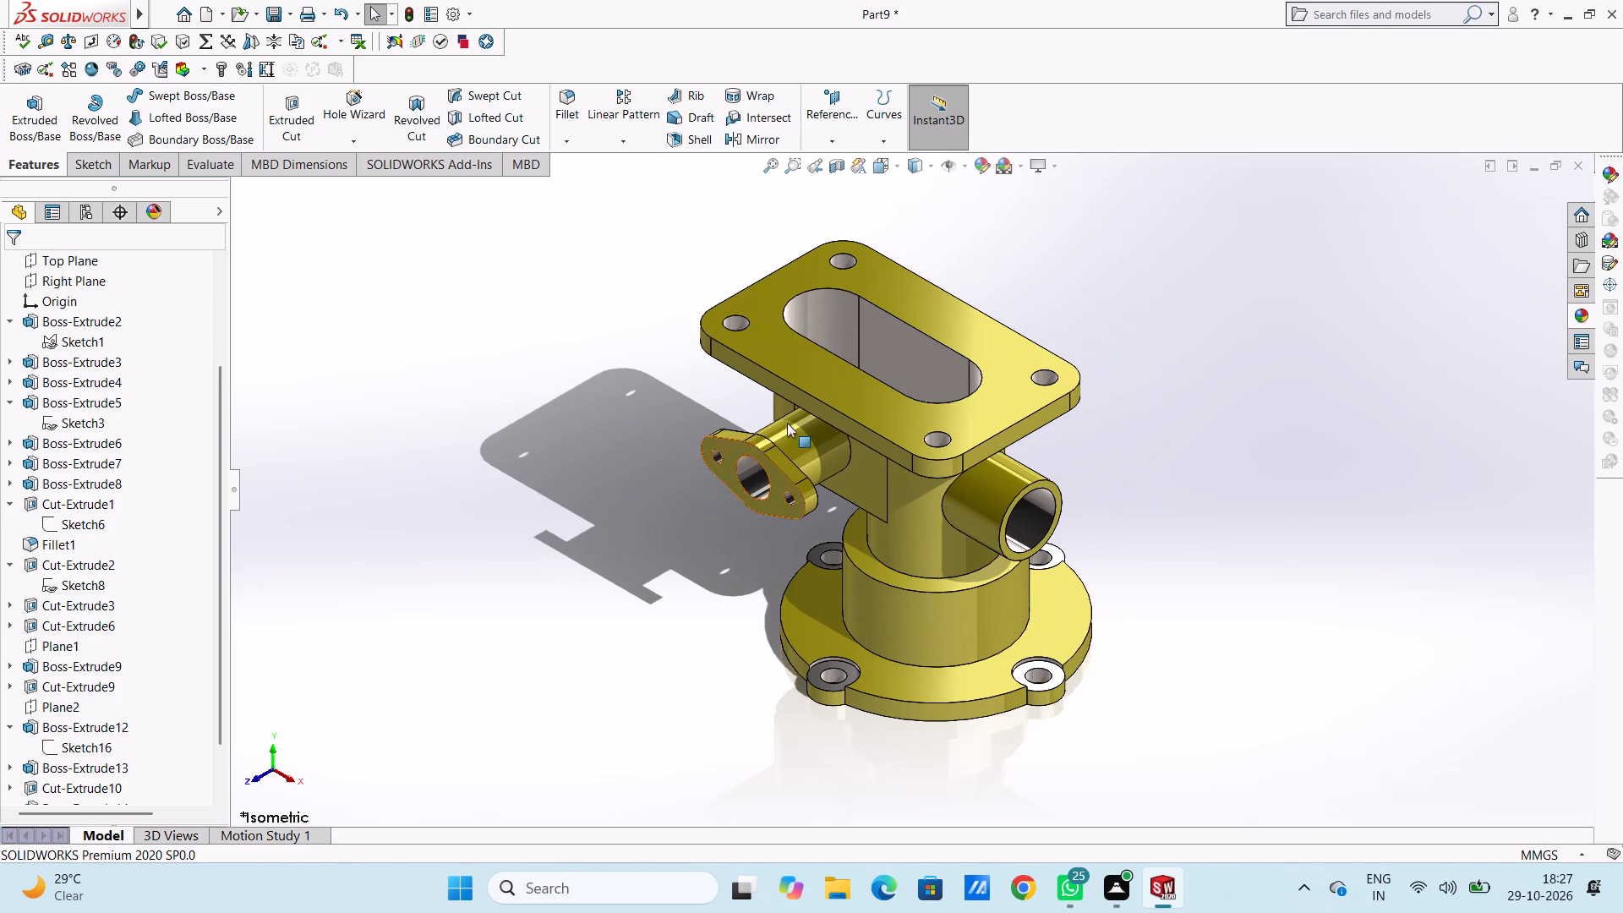
{"action": "left_click", "coordinate": [835, 167]}
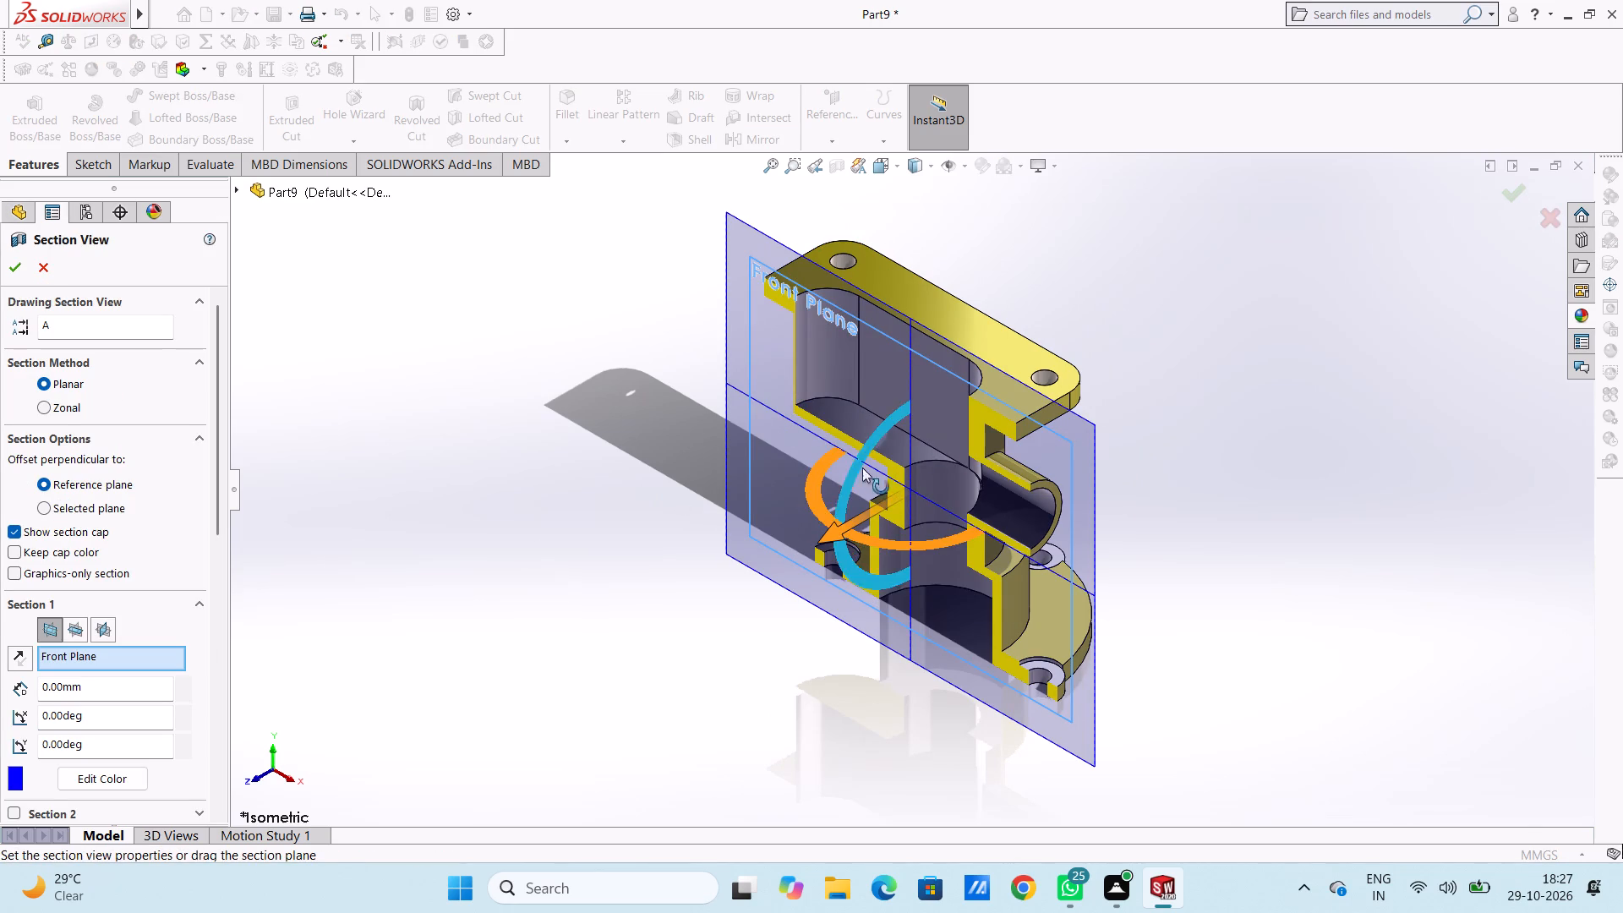
{"action": "left_click_drag", "start_coordinate": [853, 463], "coordinate": [864, 457]}
{"action": "left_click", "coordinate": [864, 457]}
{"action": "left_click_drag", "start_coordinate": [862, 447], "coordinate": [965, 378]}
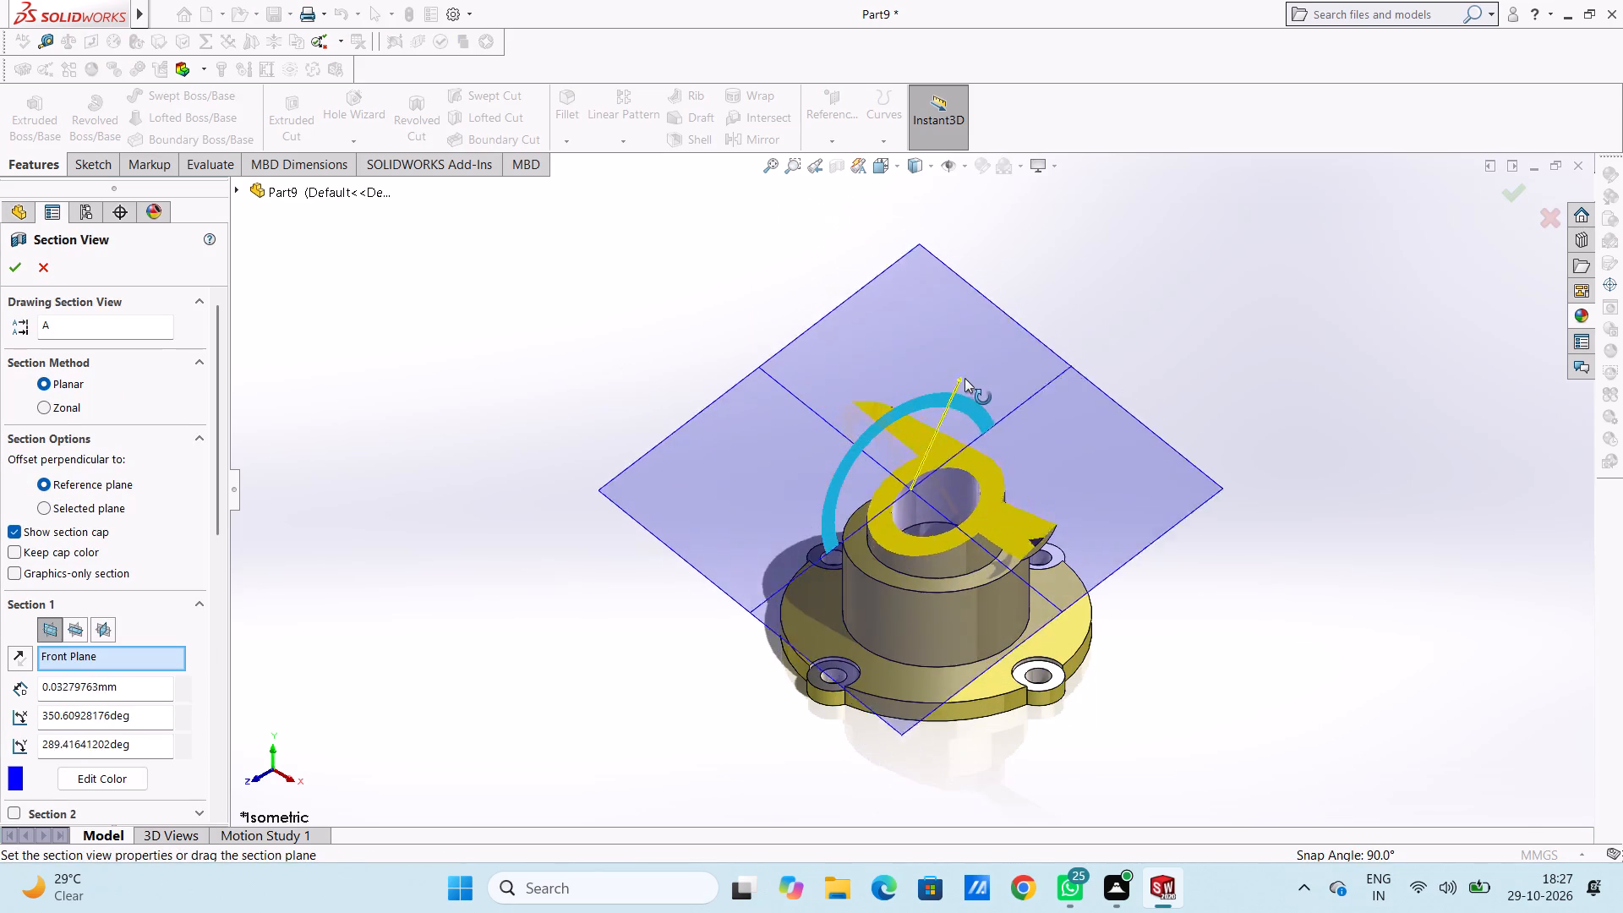
{"action": "left_click_drag", "start_coordinate": [965, 378], "coordinate": [1048, 361]}
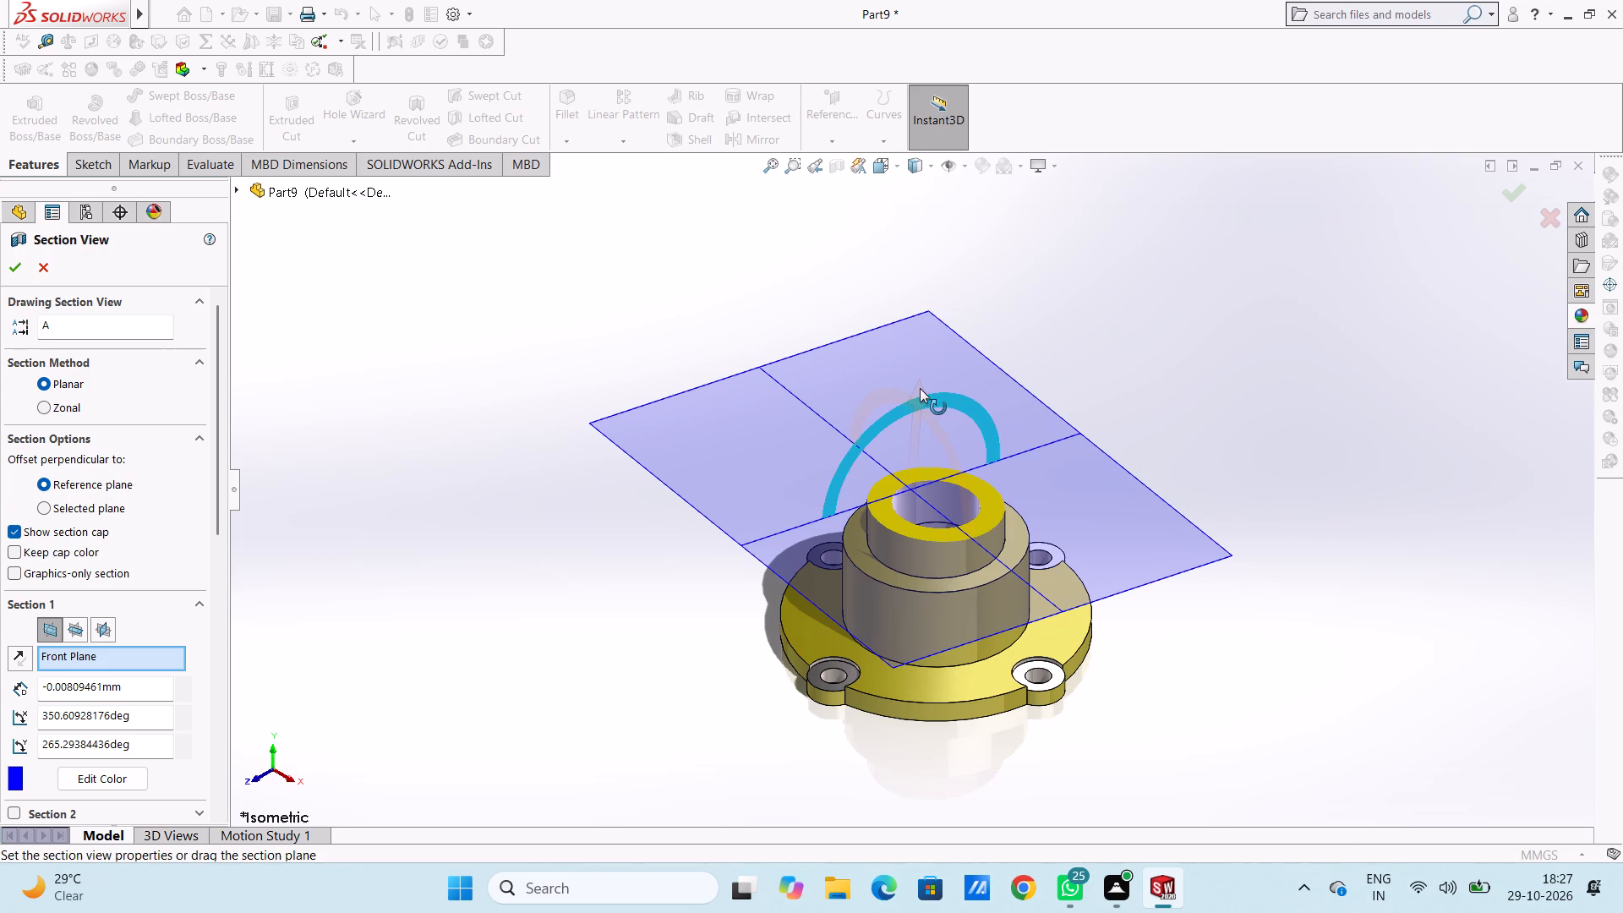
{"action": "left_click_drag", "start_coordinate": [920, 388], "coordinate": [926, 349]}
{"action": "middle_click_drag", "start_coordinate": [1090, 355], "coordinate": [1283, 441]}
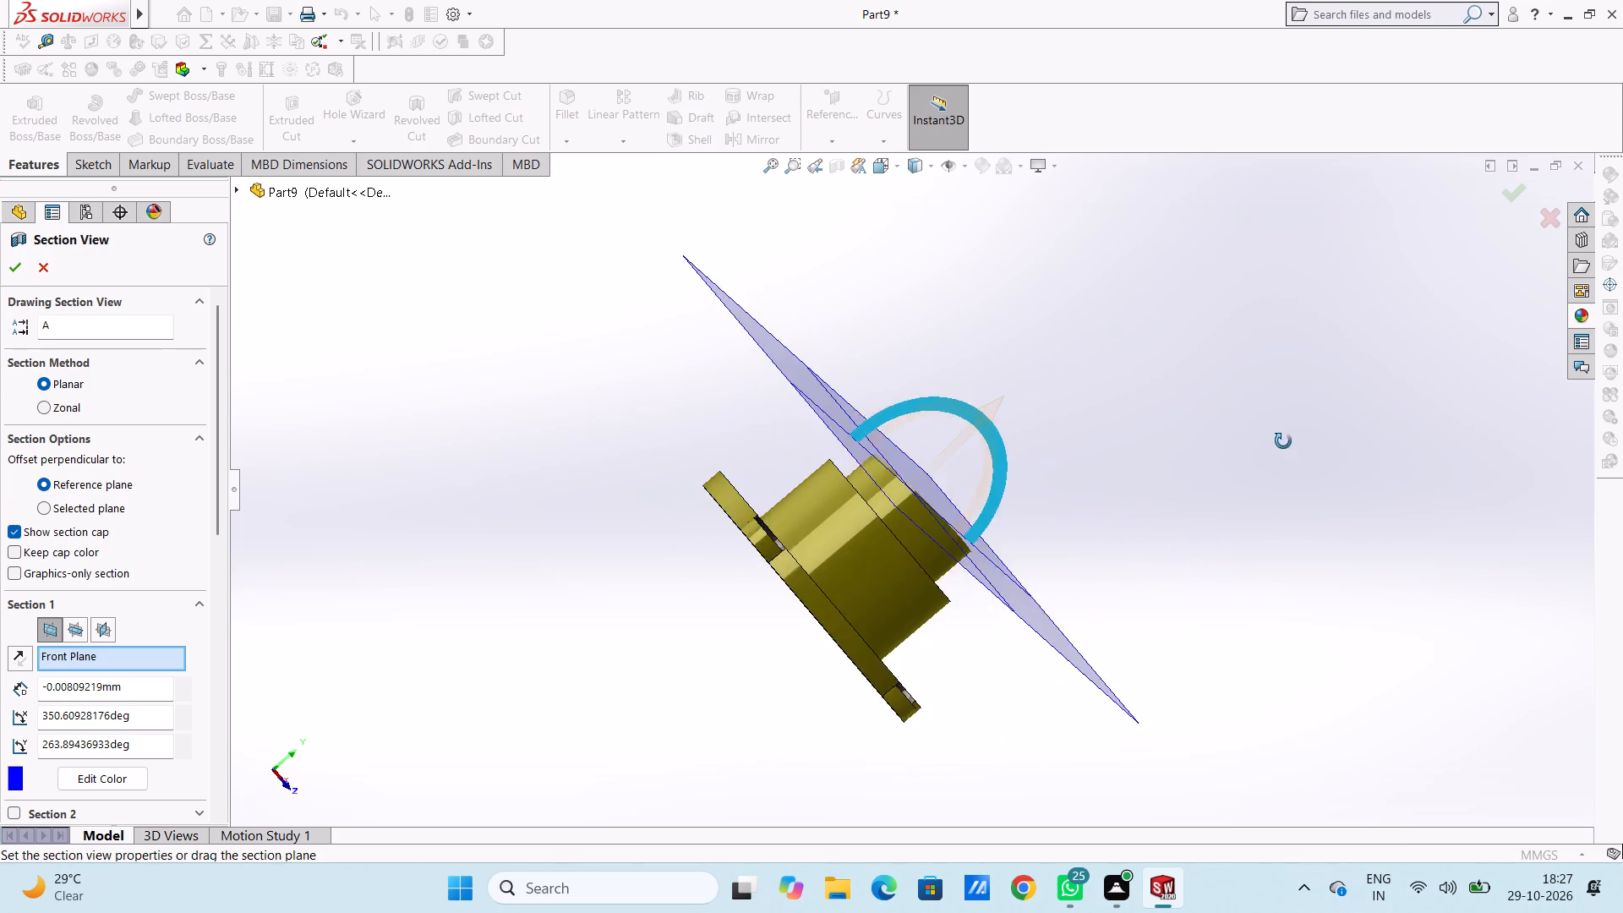
{"action": "middle_click_drag", "start_coordinate": [1283, 441], "coordinate": [1293, 447]}
{"action": "left_click_drag", "start_coordinate": [992, 402], "coordinate": [1028, 355]}
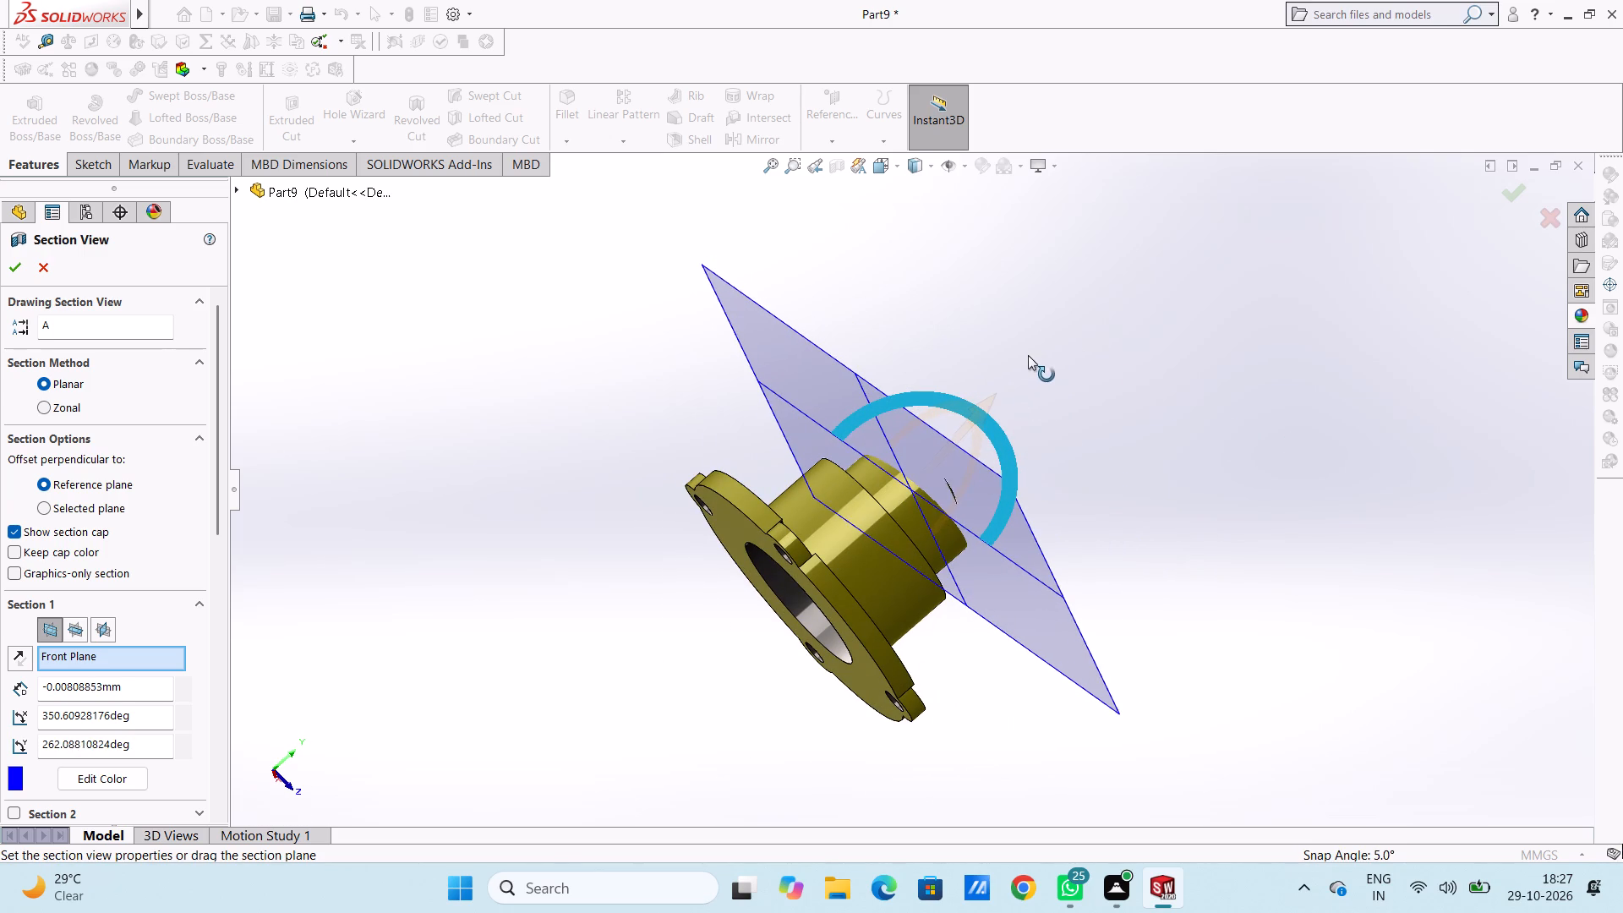
{"action": "left_click_drag", "start_coordinate": [1028, 355], "coordinate": [1036, 348]}
{"action": "left_click_drag", "start_coordinate": [996, 396], "coordinate": [981, 370]}
{"action": "left_click", "coordinate": [990, 397]}
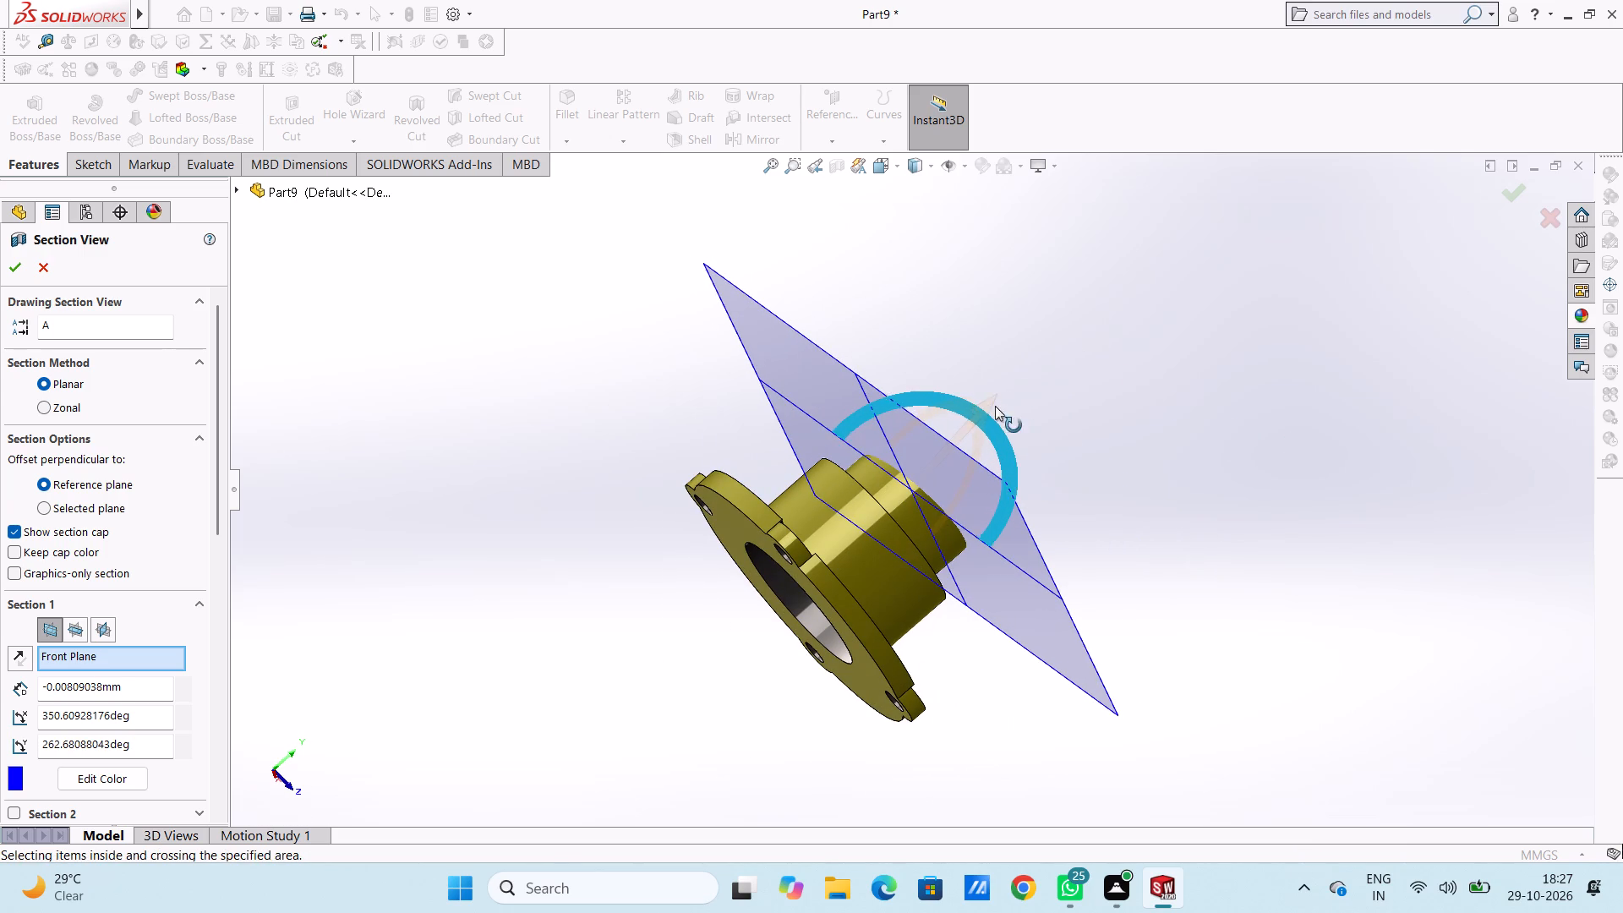
{"action": "left_click_drag", "start_coordinate": [996, 407], "coordinate": [1025, 417]}
{"action": "left_click_drag", "start_coordinate": [1078, 427], "coordinate": [1052, 579]}
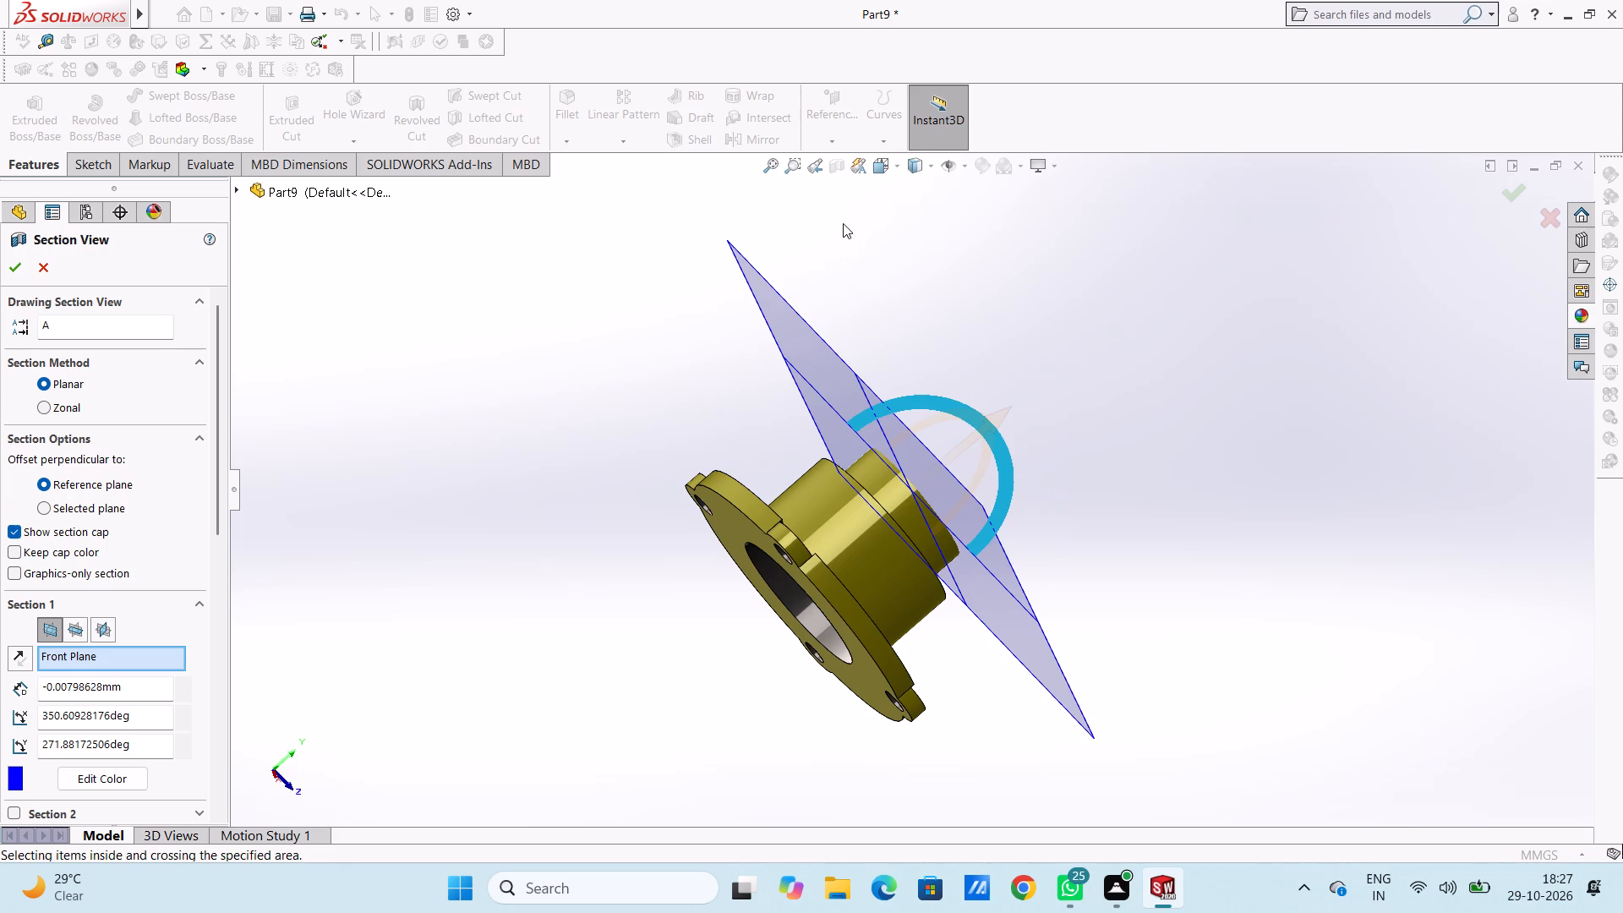
{"action": "left_click", "coordinate": [35, 269]}
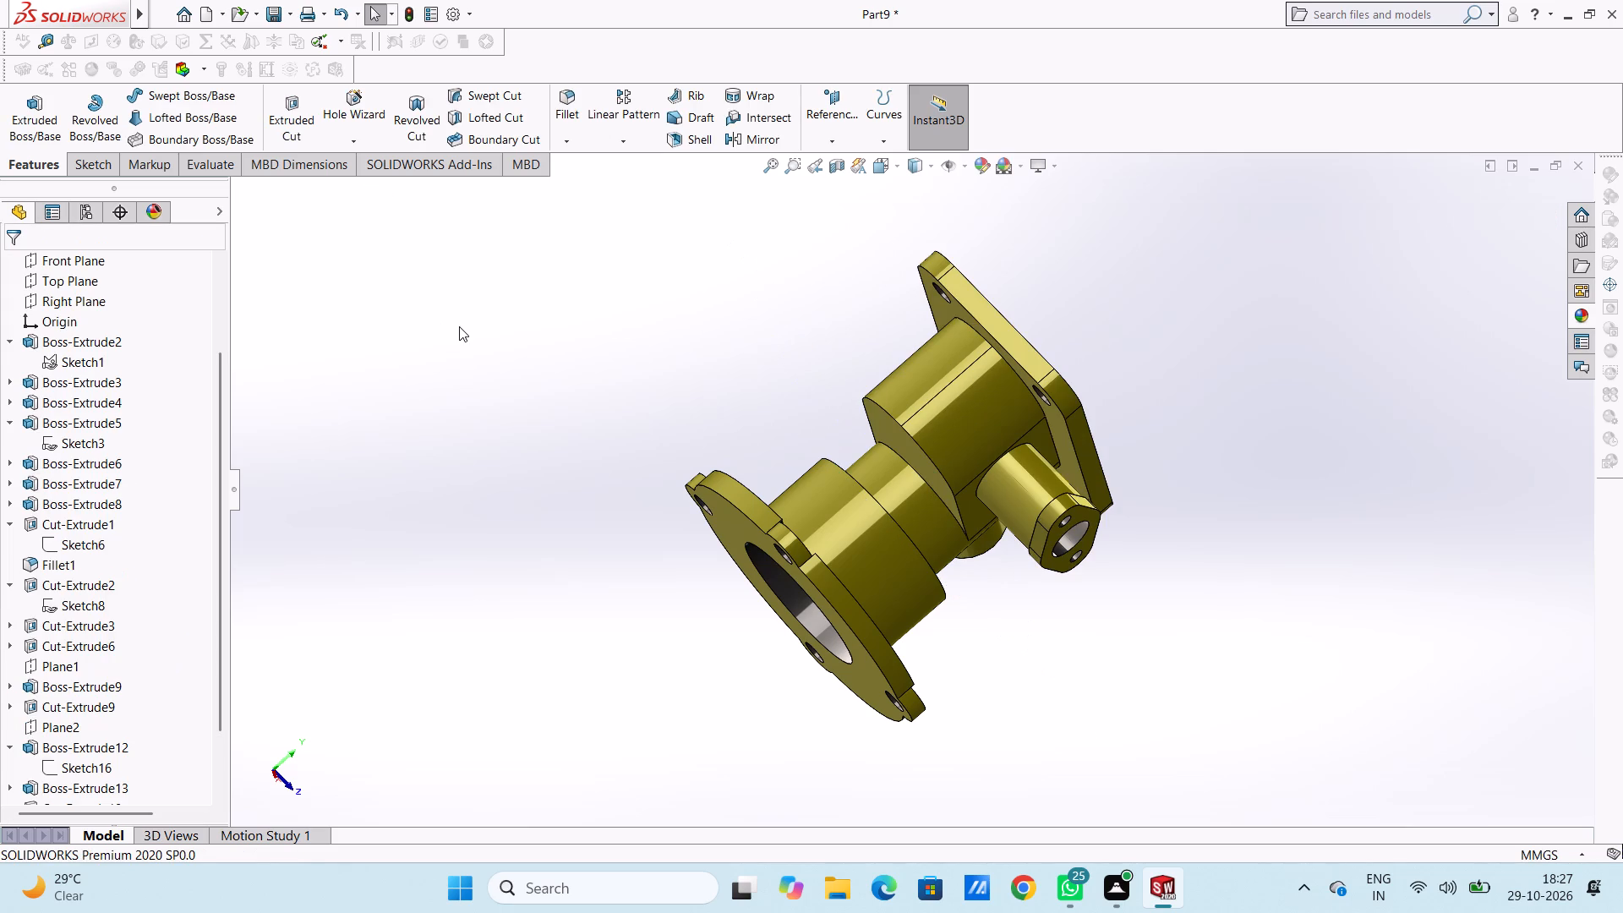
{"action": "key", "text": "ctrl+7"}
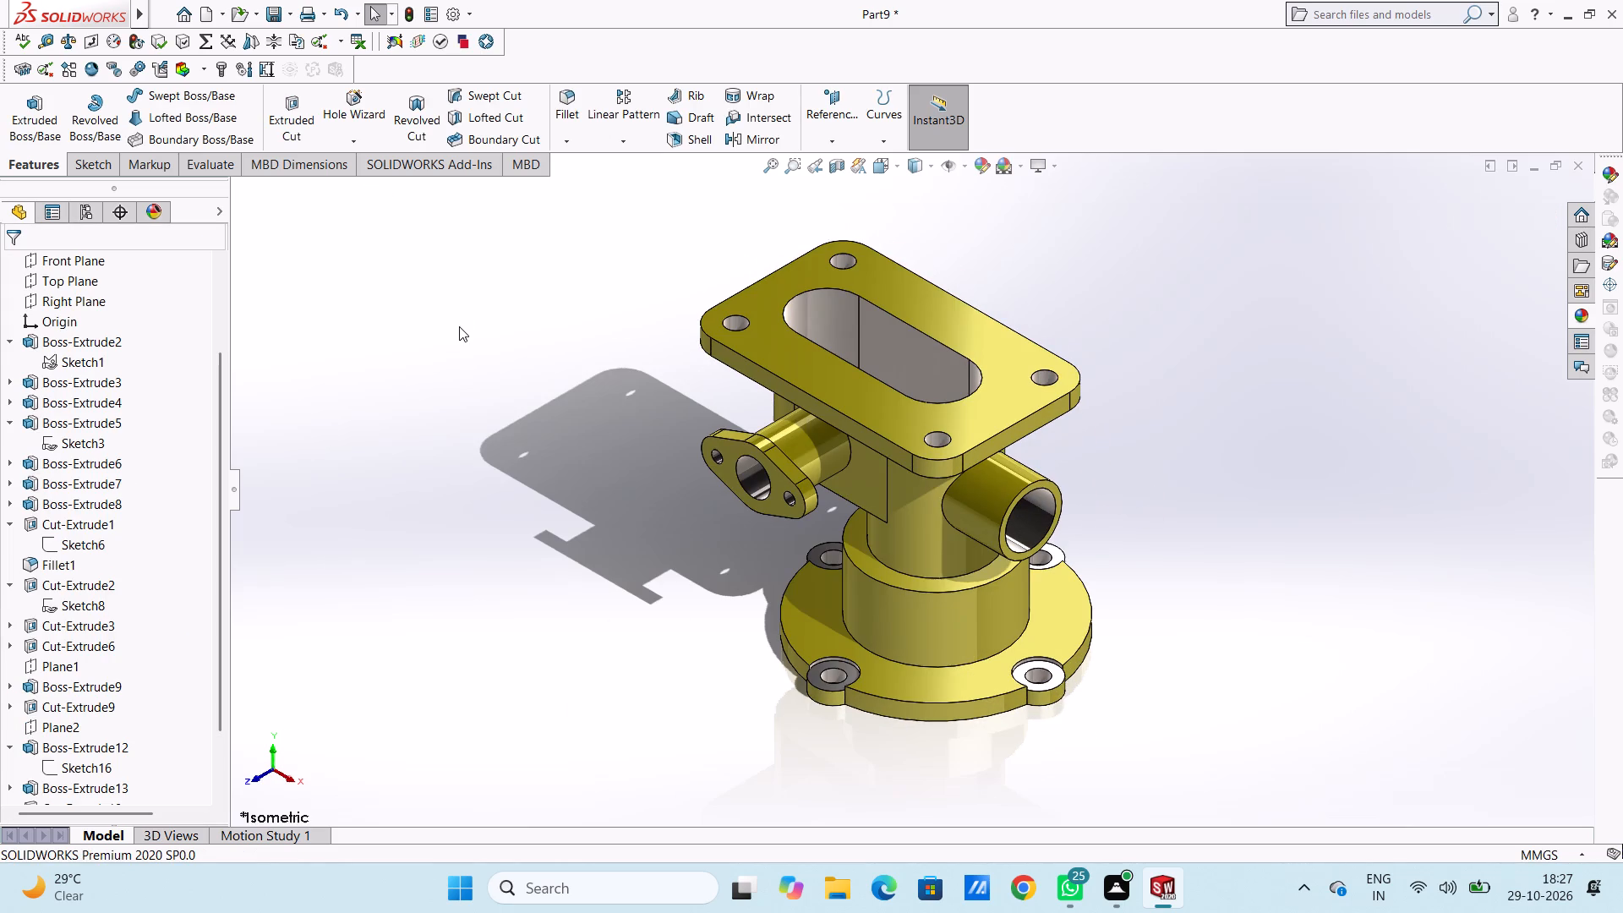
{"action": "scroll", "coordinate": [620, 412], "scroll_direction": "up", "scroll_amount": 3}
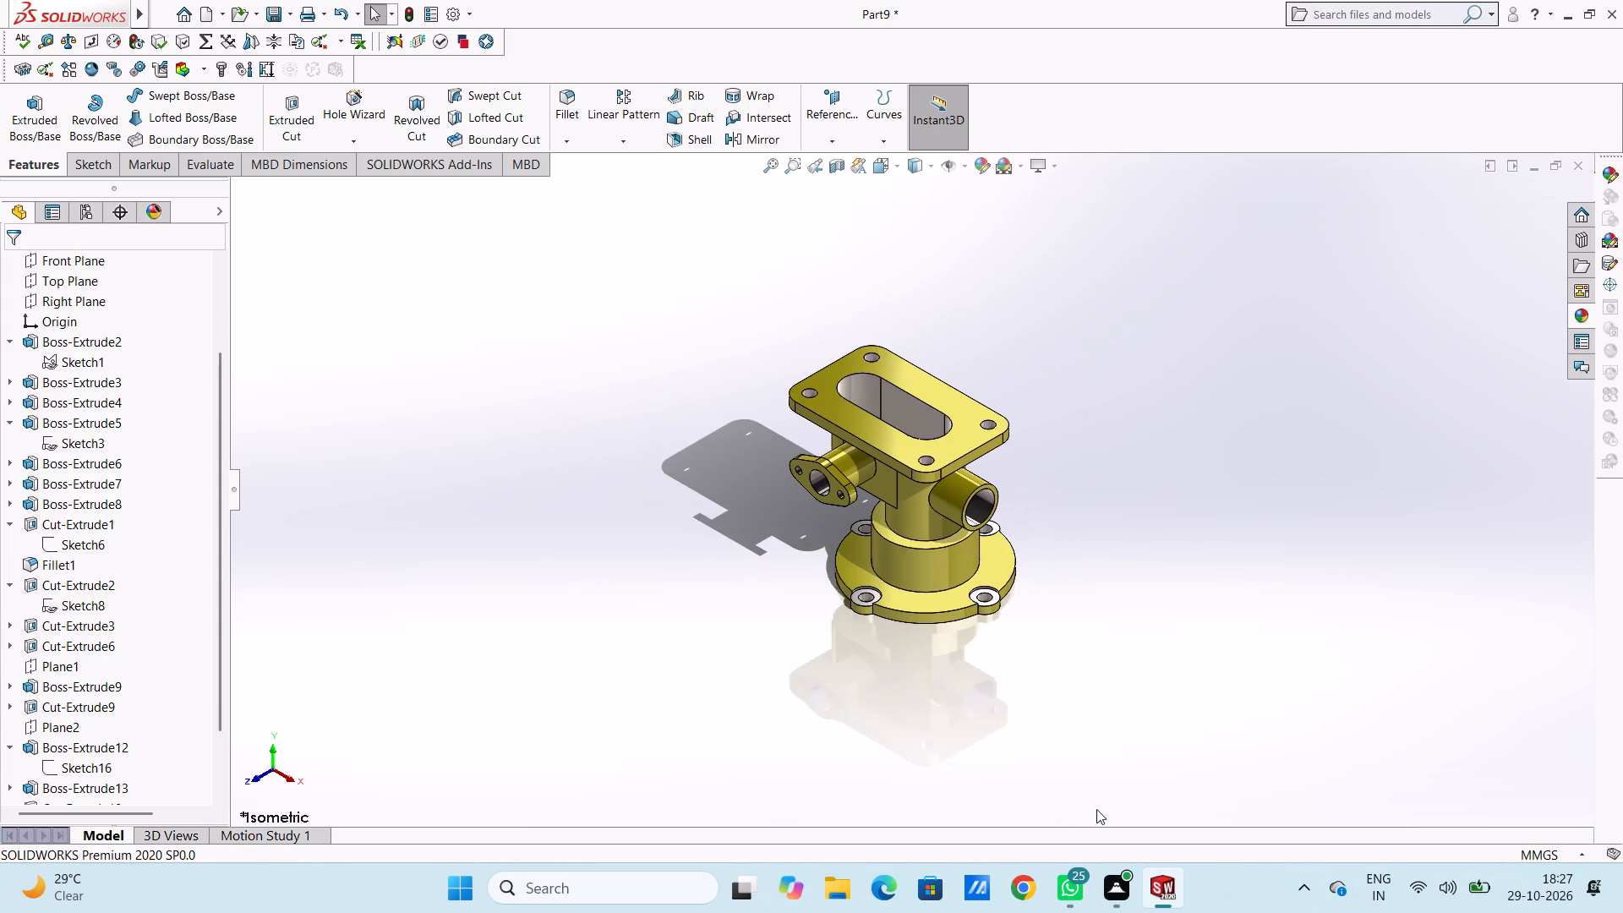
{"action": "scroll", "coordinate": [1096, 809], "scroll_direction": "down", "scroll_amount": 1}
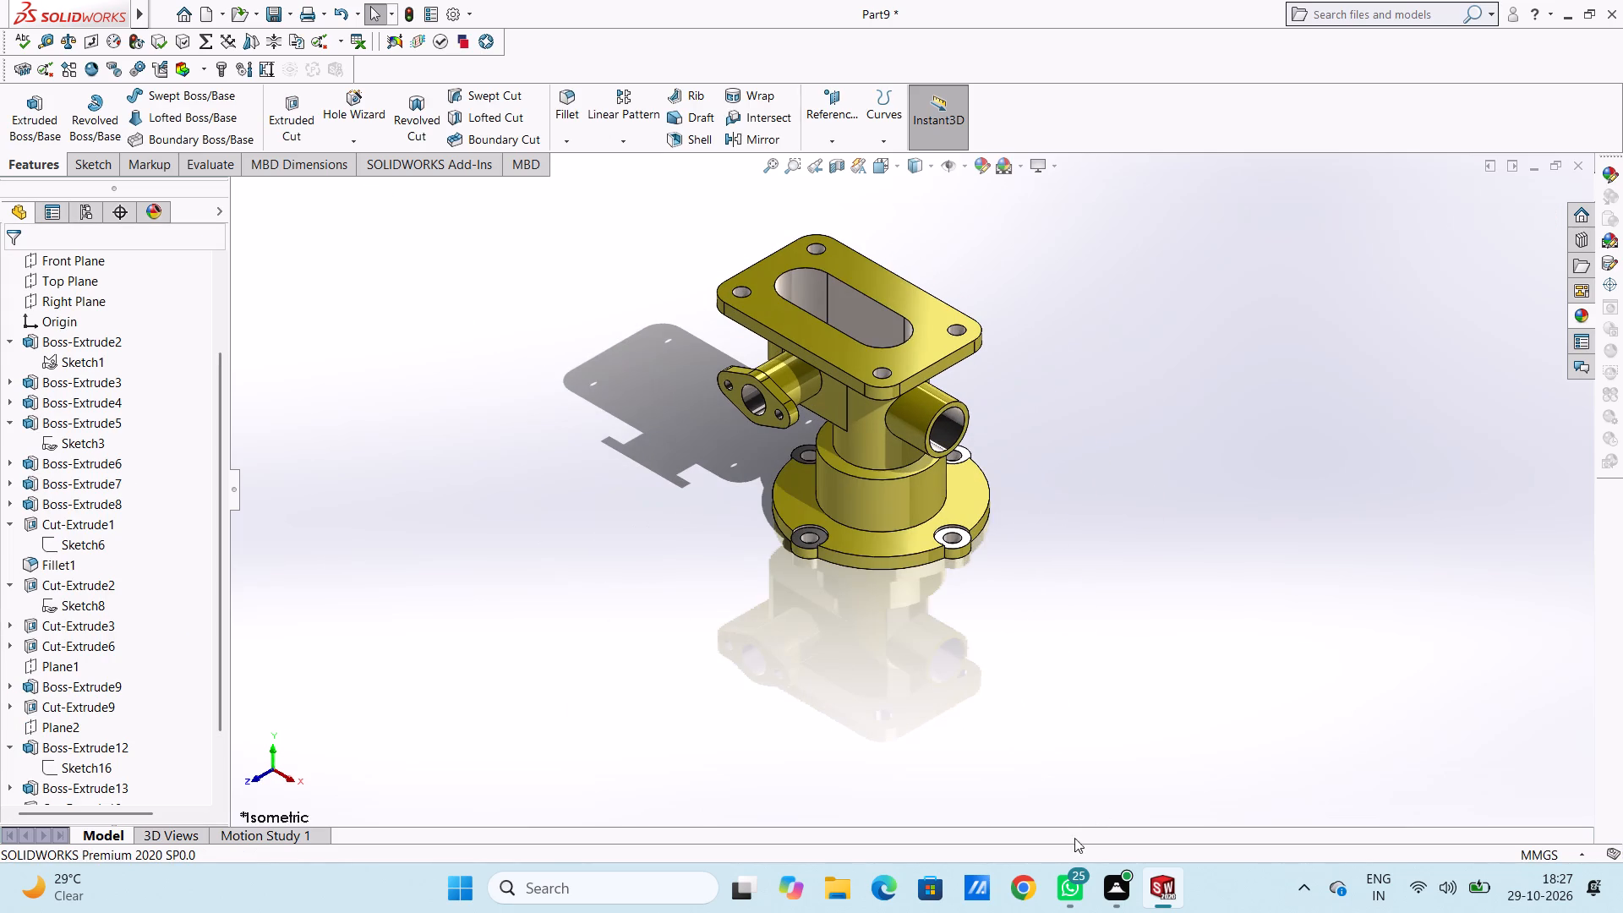
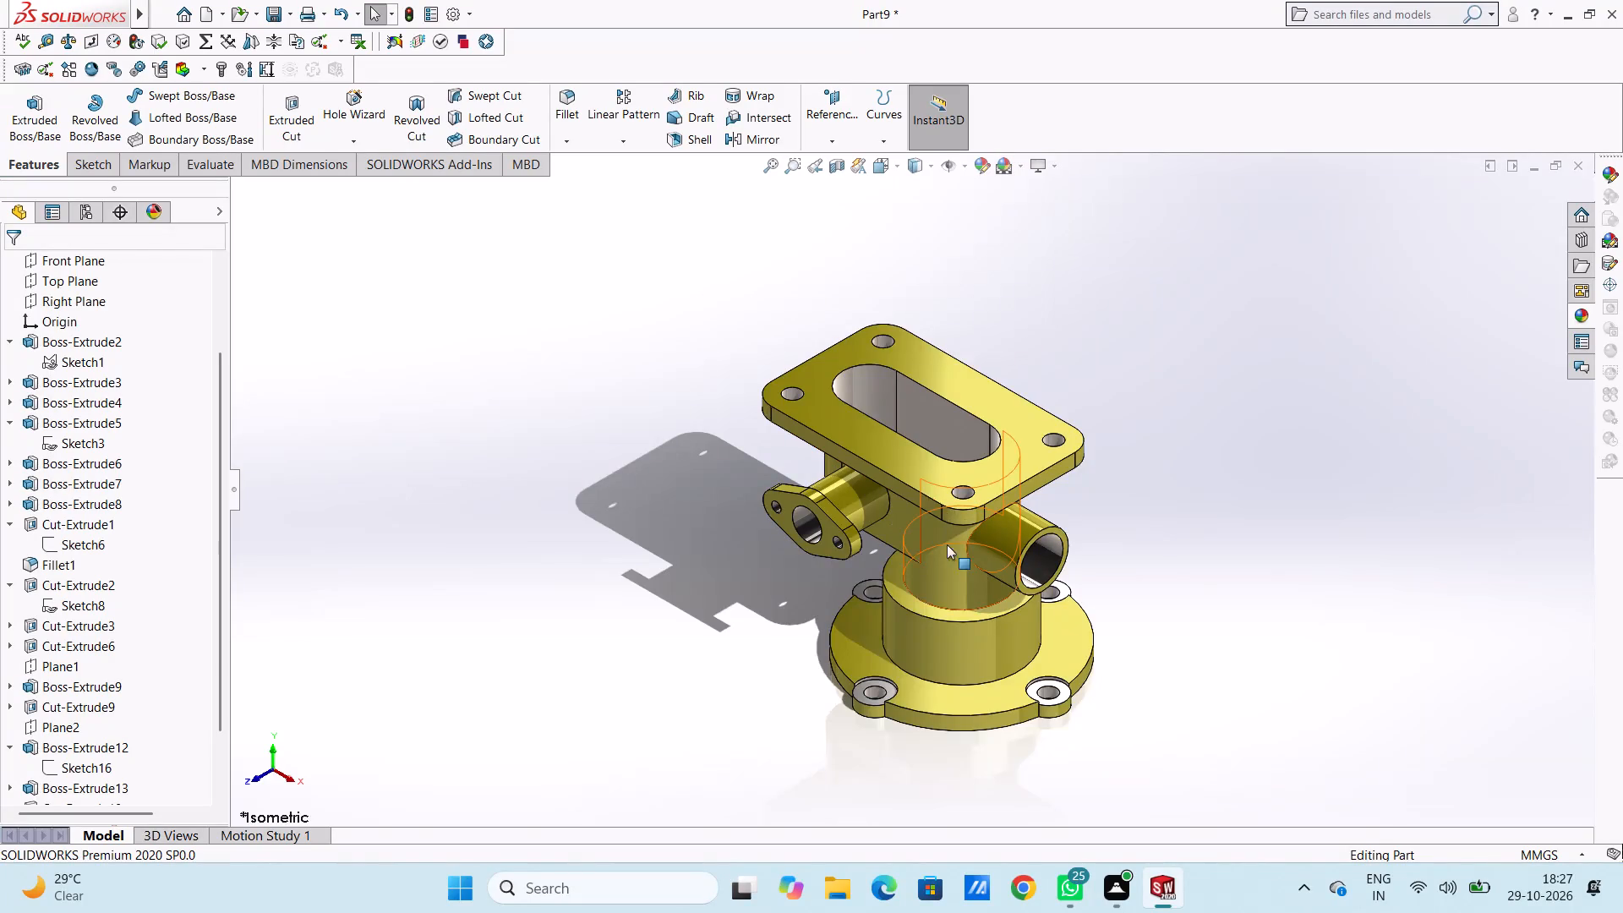
Save the part in the Documents folder under the file name "Valve Body , Manifold Housing".
{"action": "scroll", "coordinate": [966, 573], "scroll_direction": "down", "scroll_amount": 1}
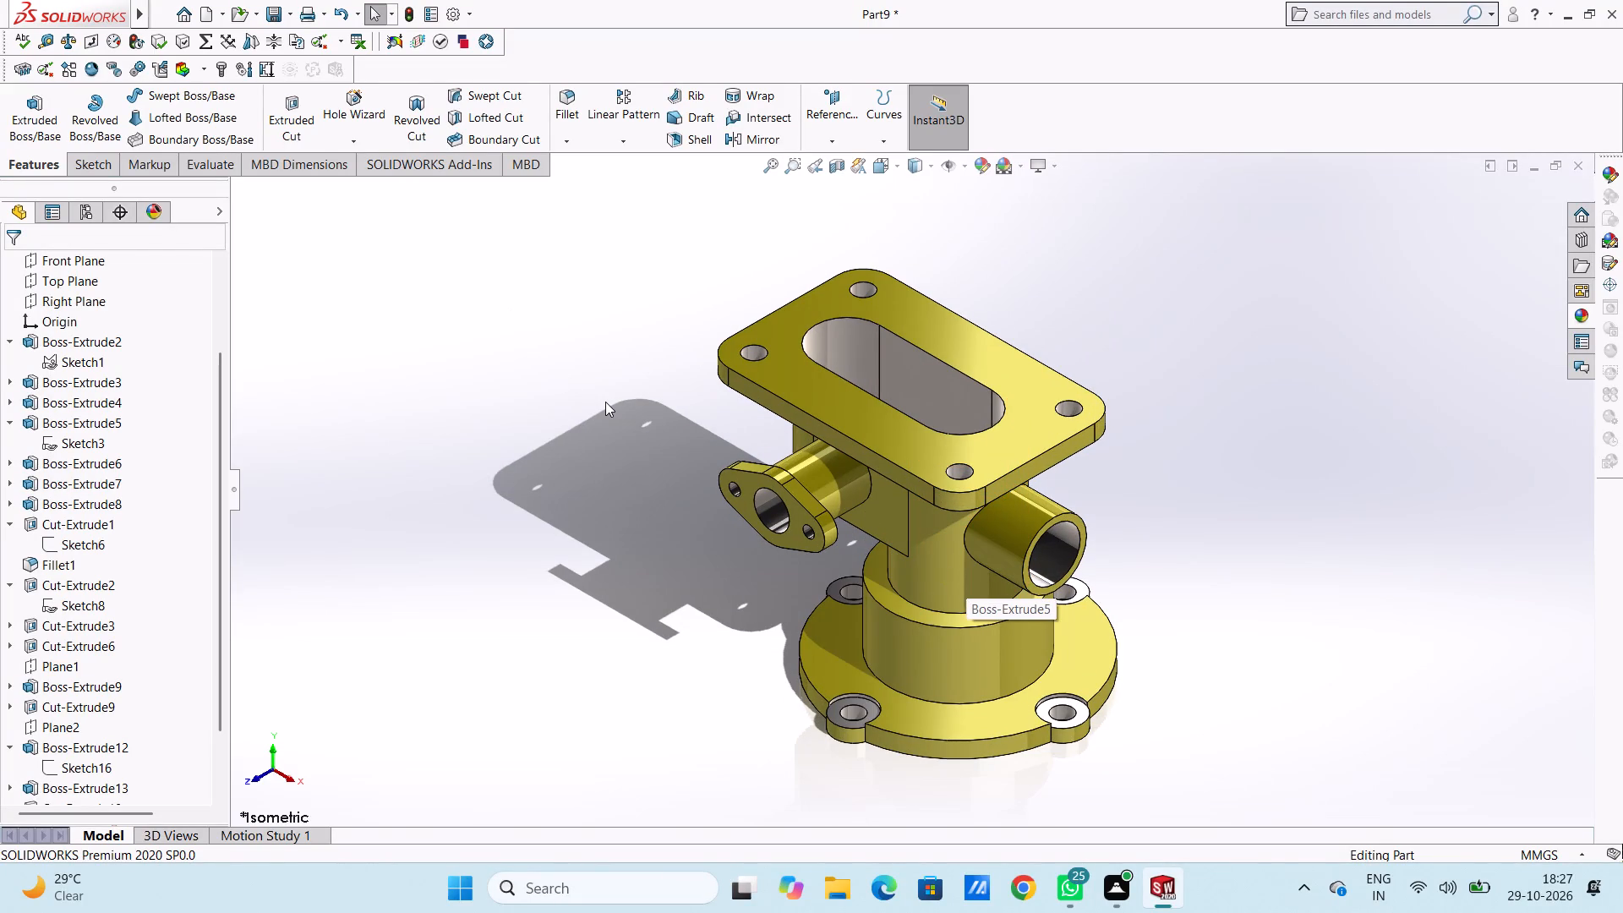
{"action": "key", "text": "ctrl+s"}
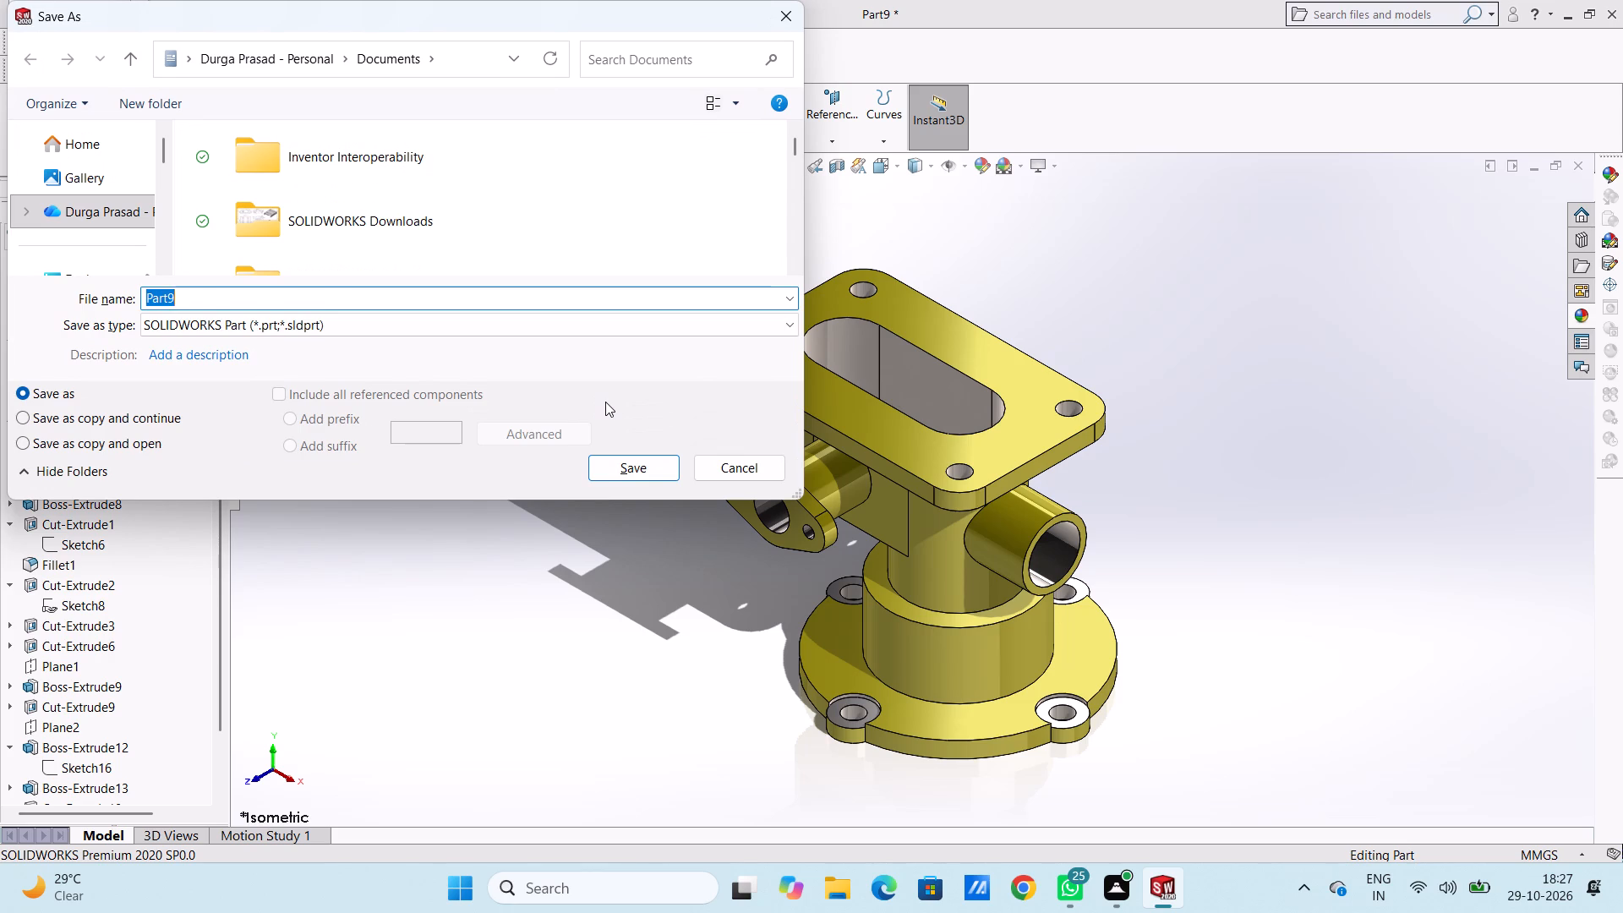
{"action": "key", "text": "ctrl+v"}
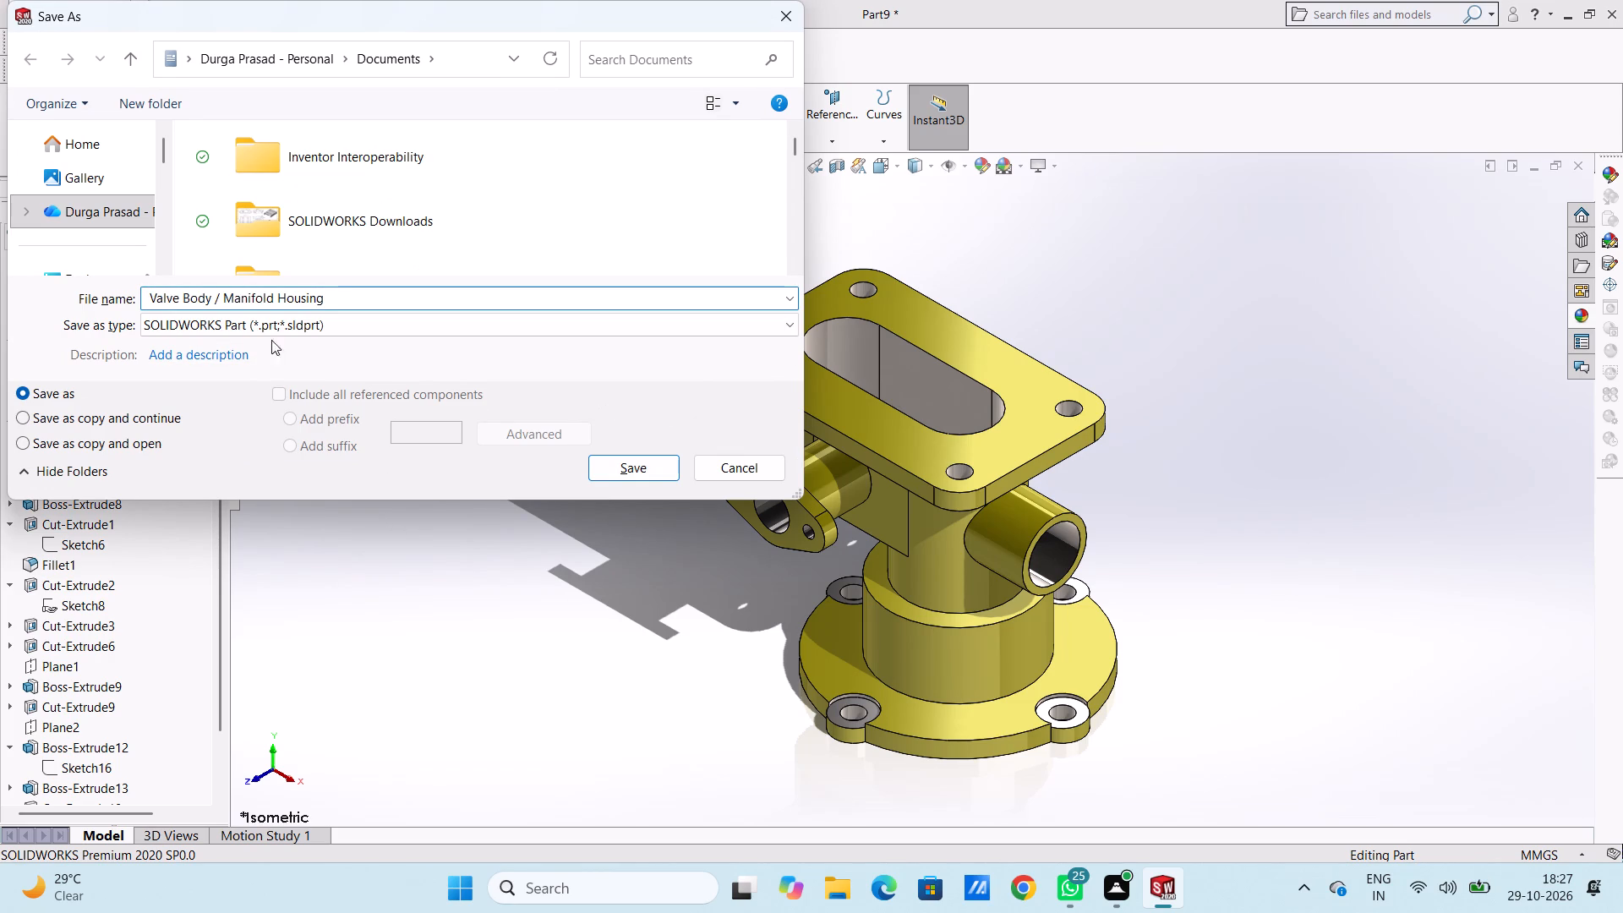
{"action": "left_click", "coordinate": [218, 297]}
{"action": "key", "text": "BackSpace"}
{"action": "key", "text": "comma"}
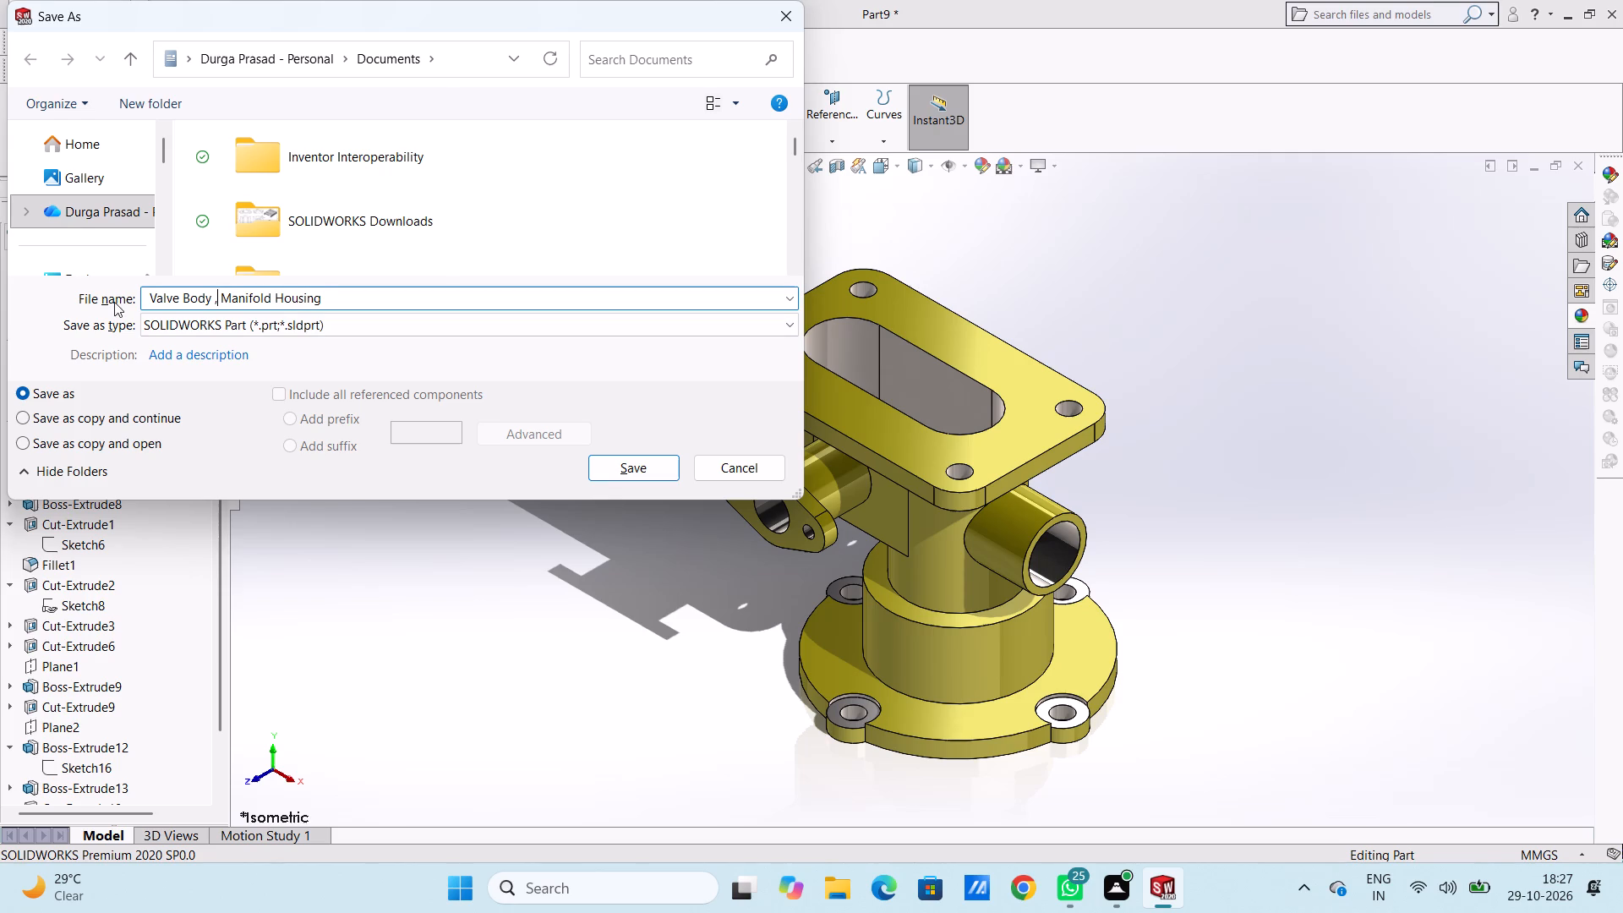
{"action": "left_click", "coordinate": [610, 469]}
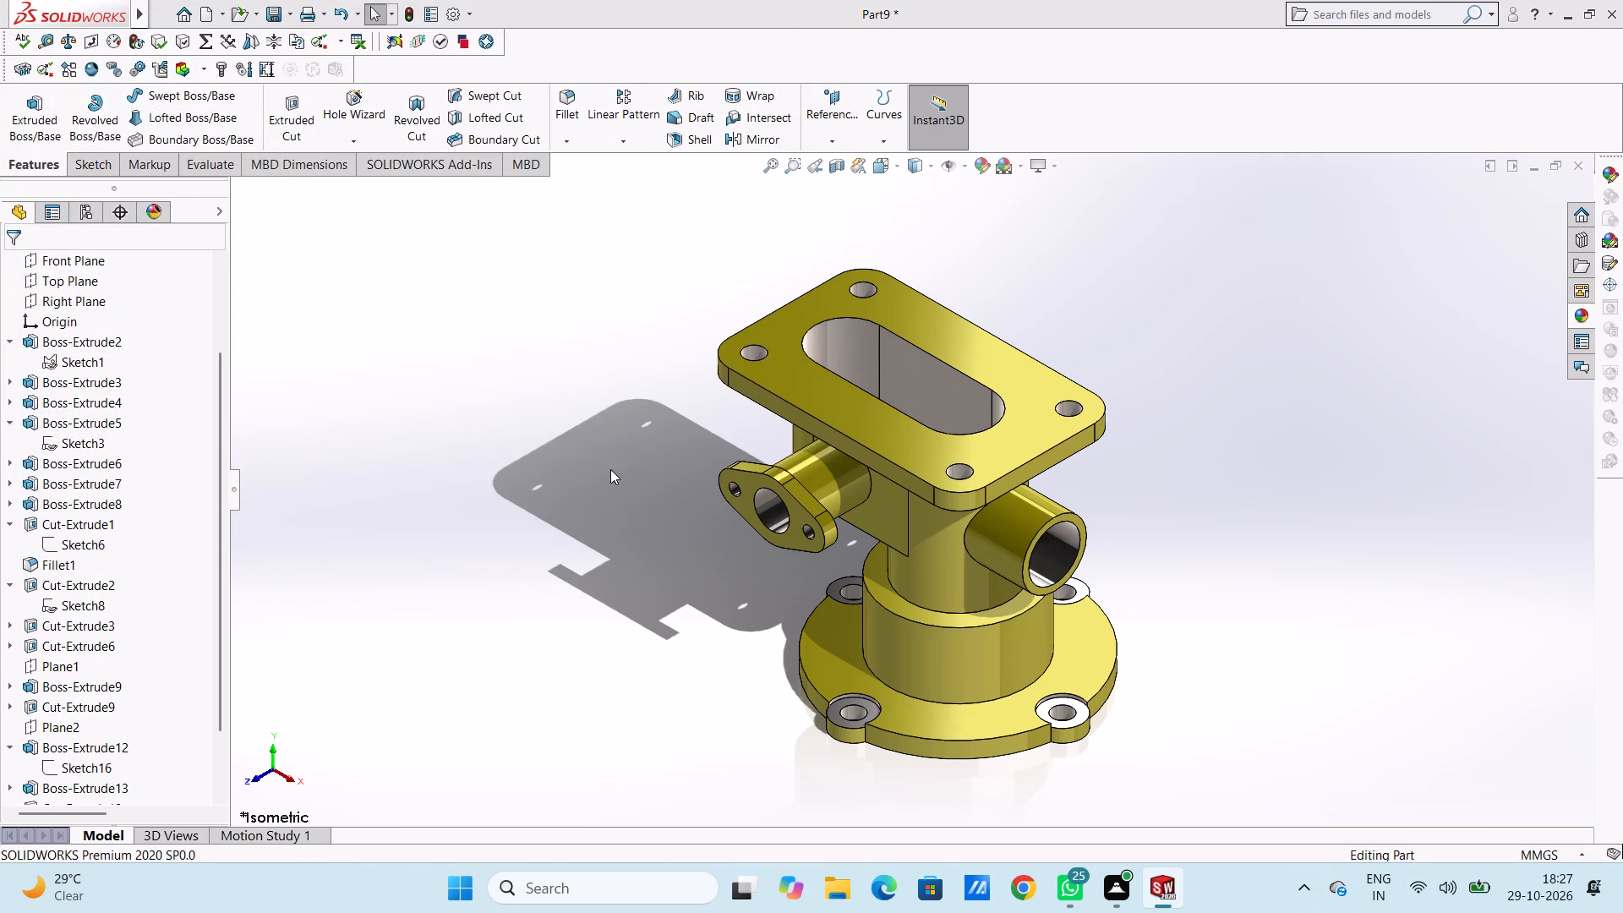
Save a copy of the housing as an Adobe PDF in Documents, keeping the file name "Valve Body , Manifold Housing".
{"action": "left_click", "coordinate": [291, 17]}
{"action": "left_click", "coordinate": [320, 60]}
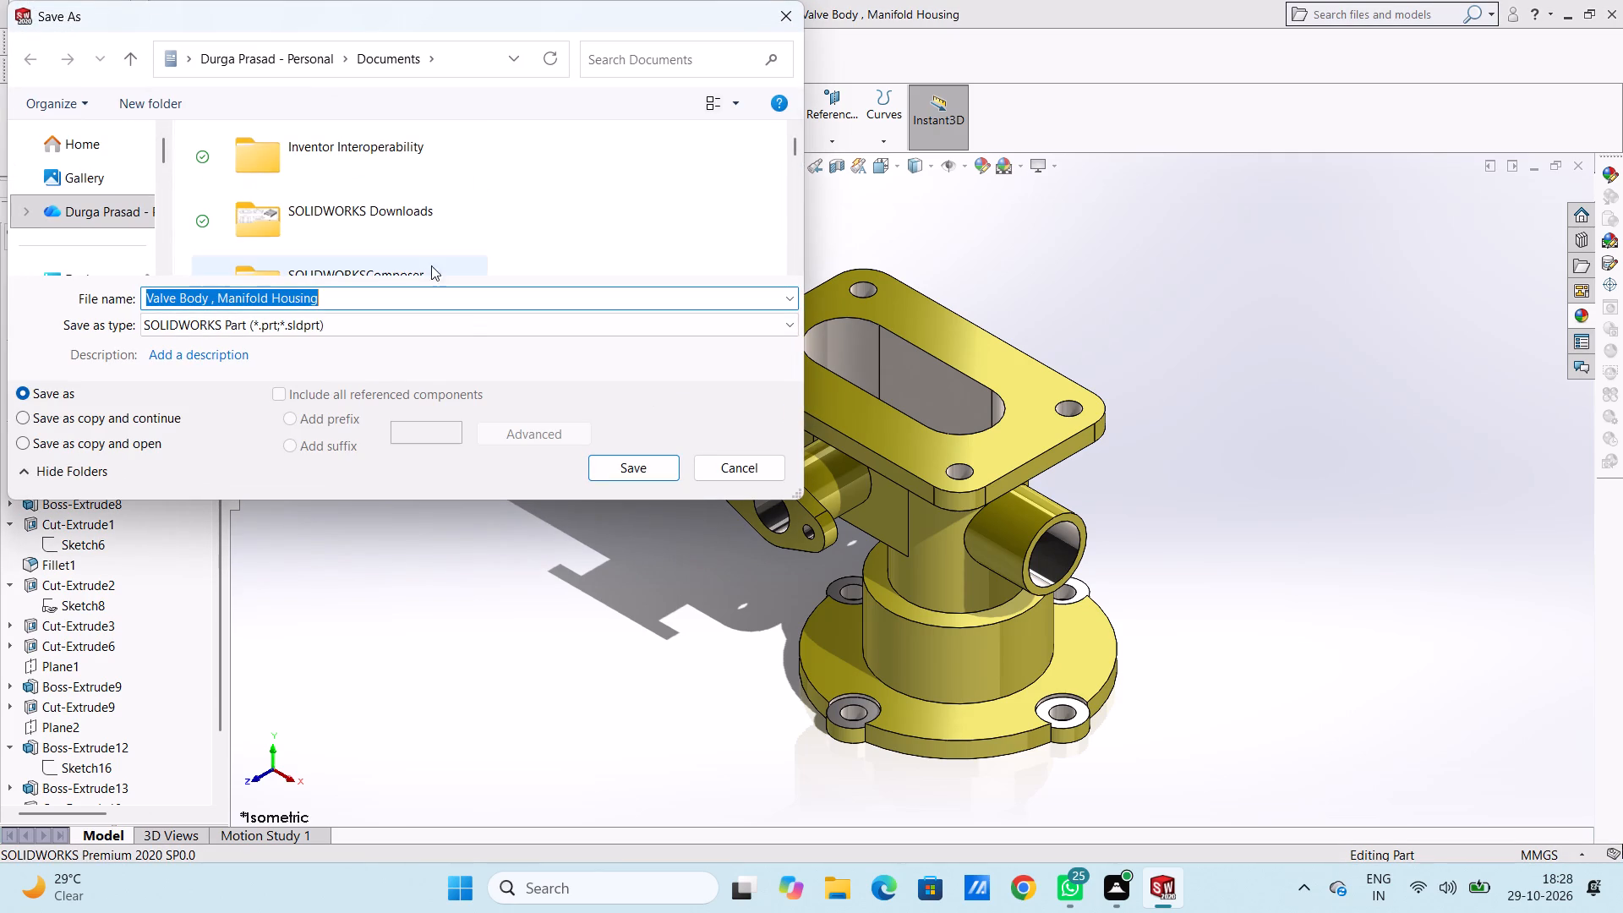
{"action": "left_click", "coordinate": [472, 328]}
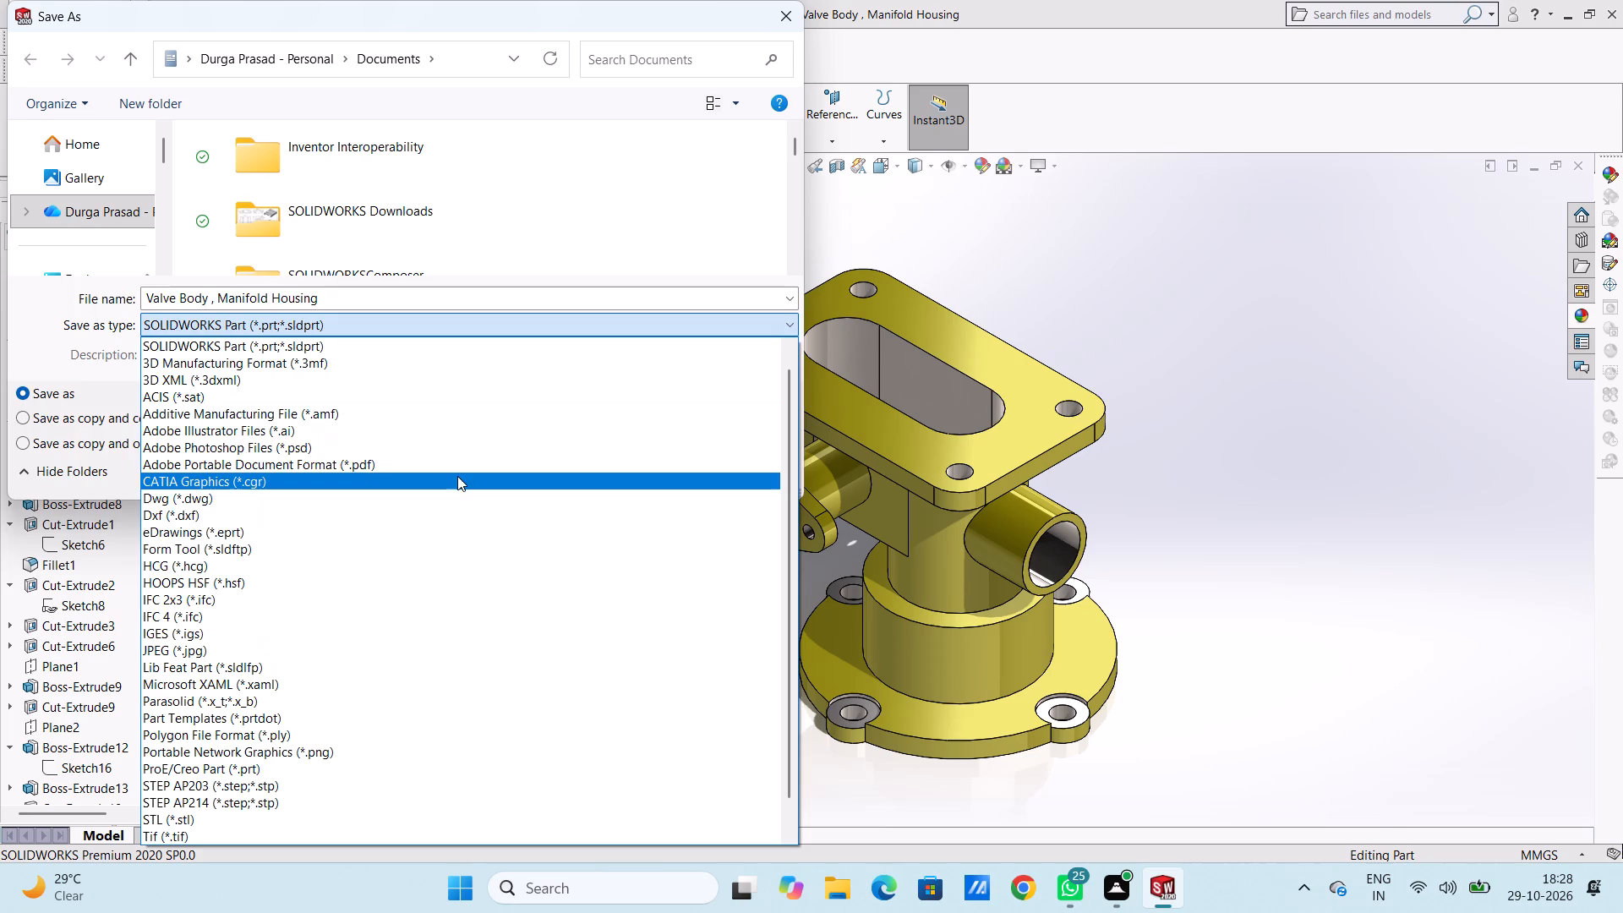
{"action": "left_click", "coordinate": [457, 470]}
{"action": "left_click", "coordinate": [612, 509]}
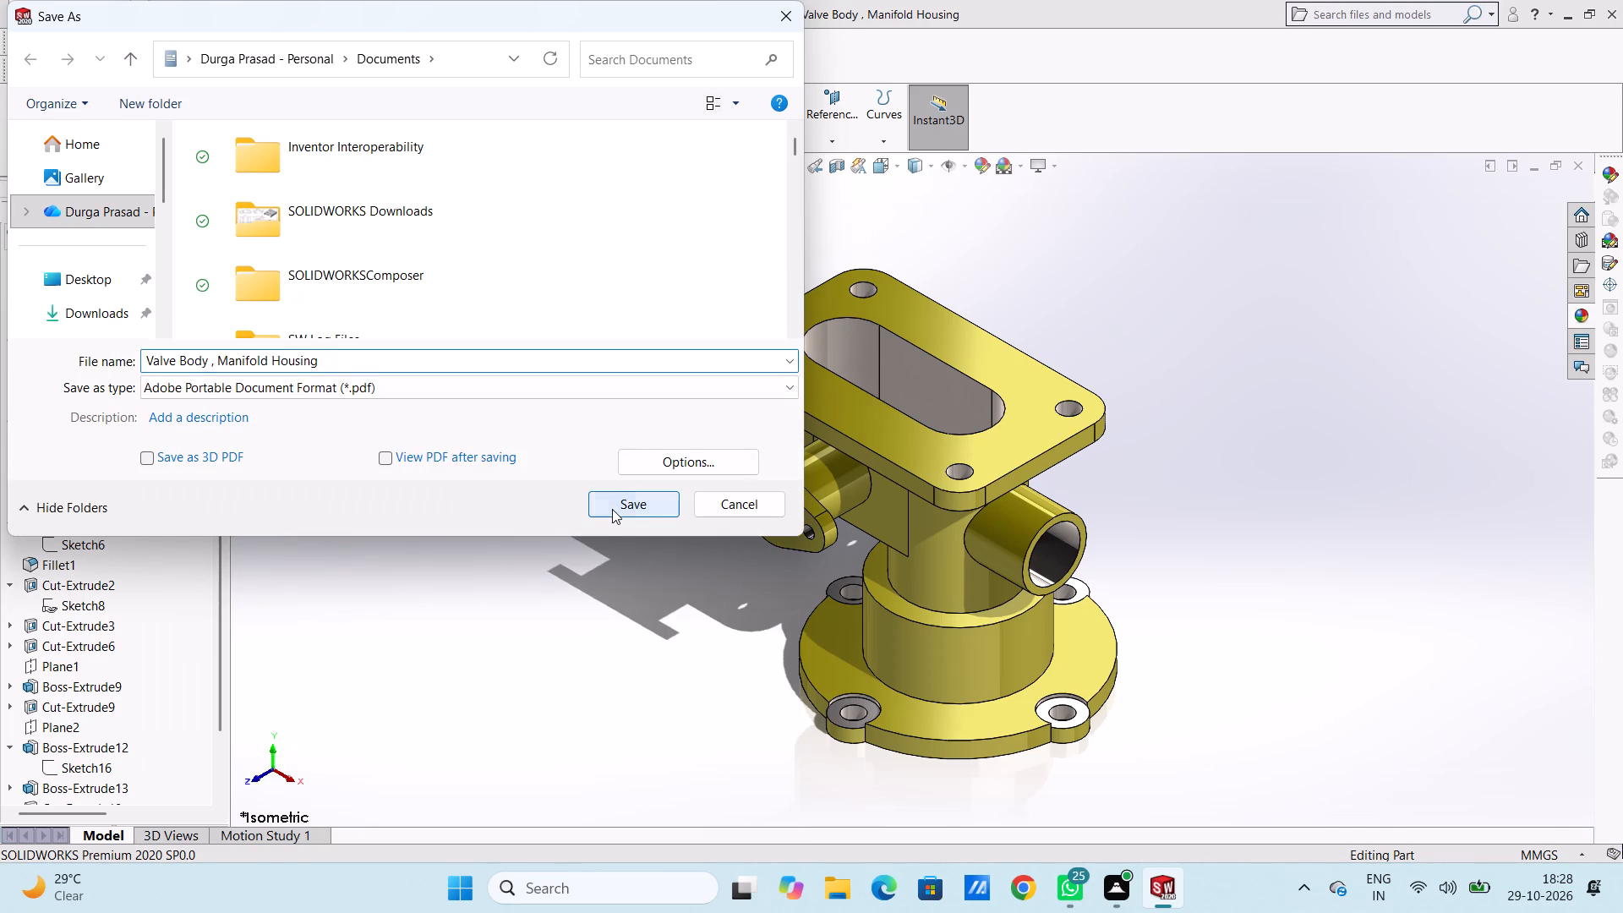